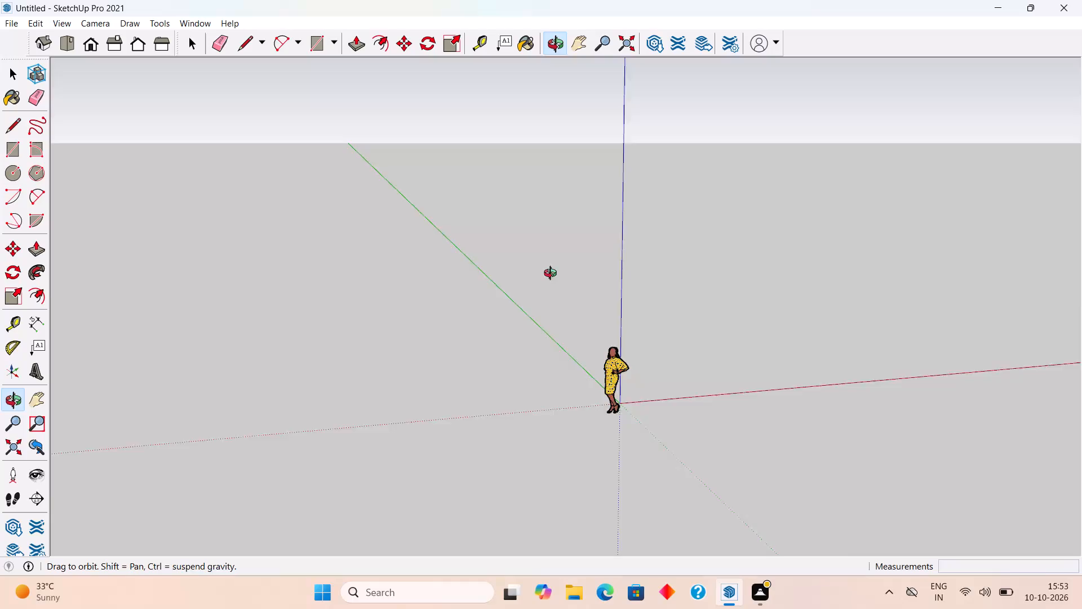
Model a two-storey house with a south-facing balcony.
Draw a 20' by 20' rectangle flat on the ground, in the area between the red and green axes.
scroll(550, 269, up, 3)
scroll(759, 364, up, 4)
middle_drag(761, 389, 643, 581)
scroll(643, 581, down, 5)
middle_drag(836, 198, 836, 319)
scroll(836, 198, down, 1)
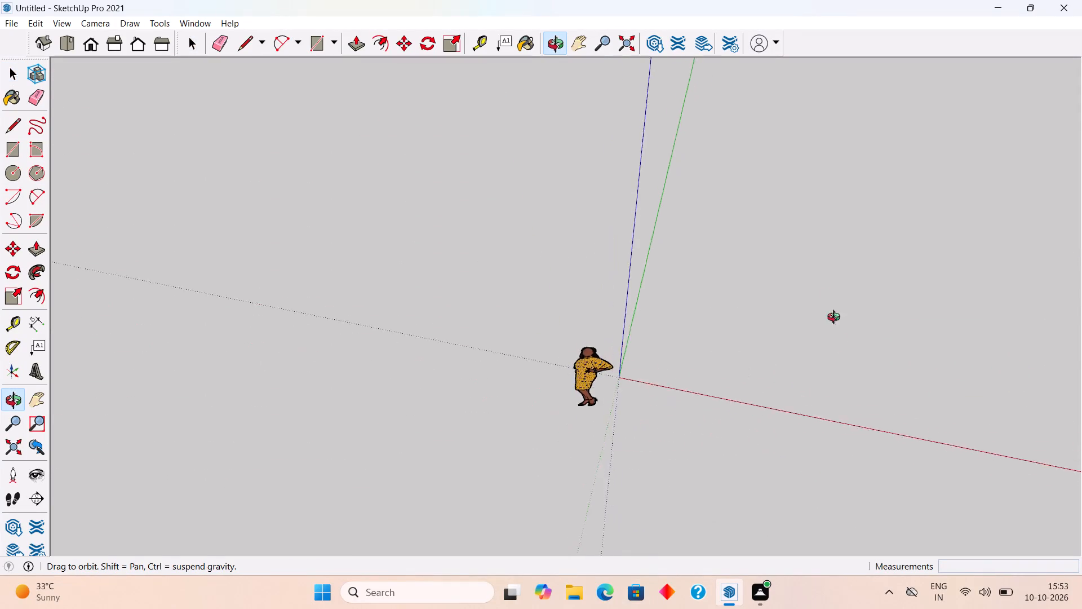
middle_drag(836, 319, 942, 387)
middle_drag(834, 218, 398, 398)
shift+scroll(398, 398, up, 1)
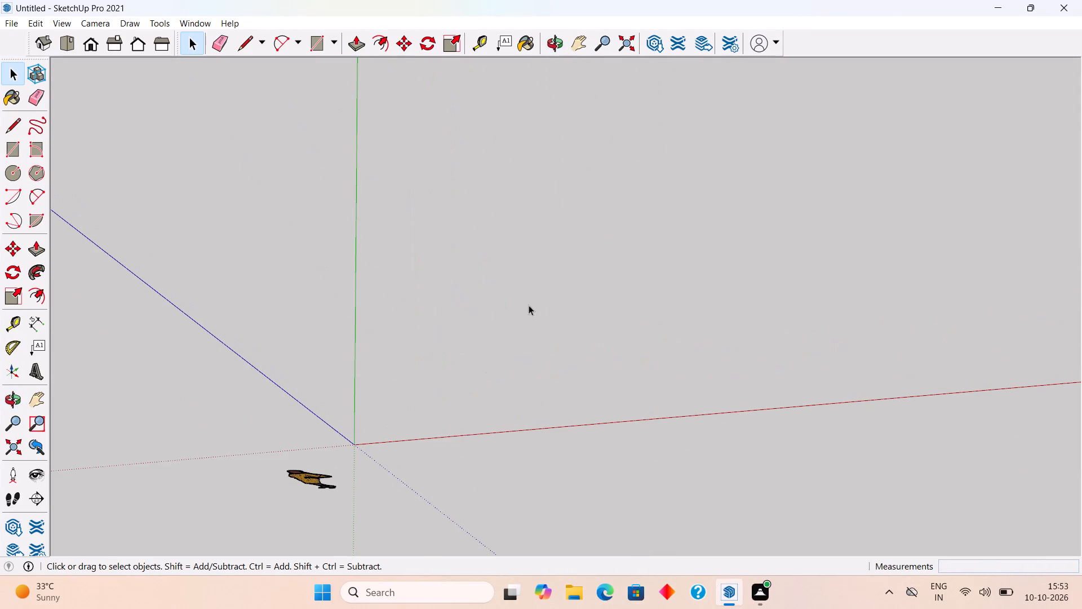
key(r)
click(477, 236)
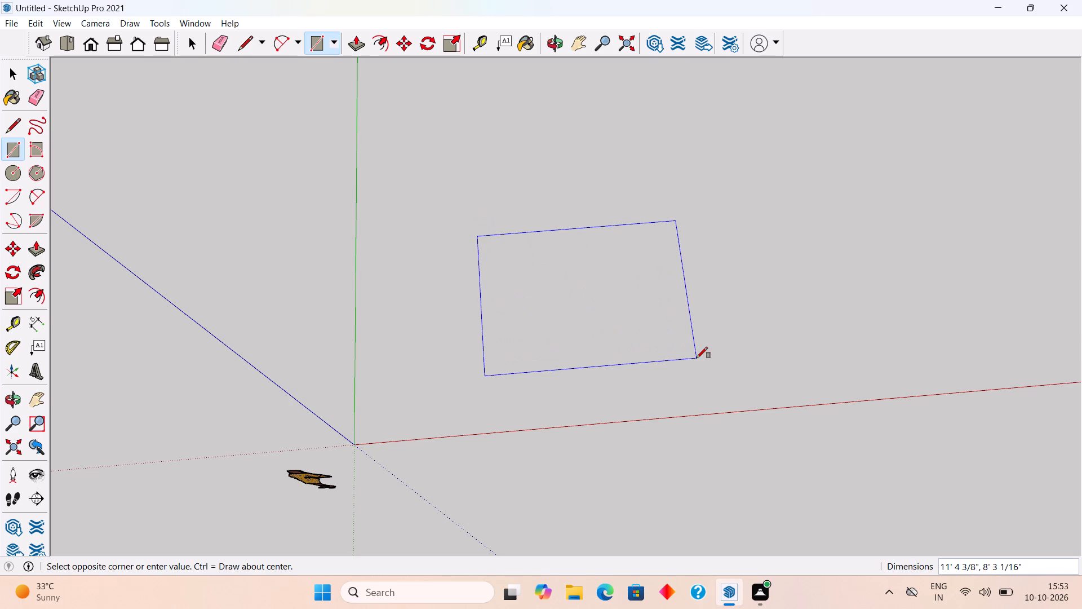
text(20',20')
key(Return)
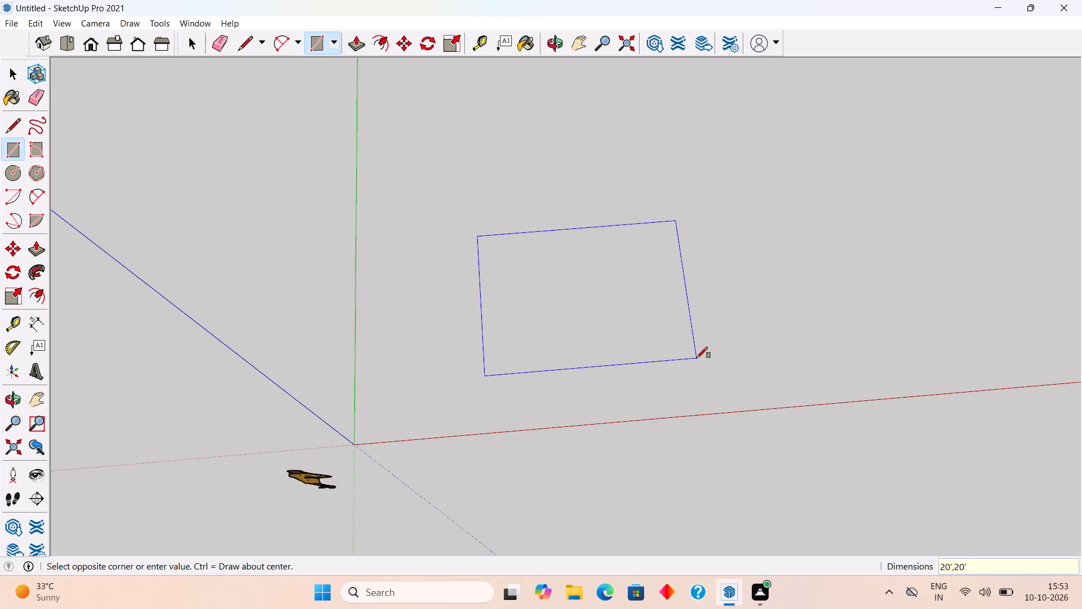
key(space)
Move the whole square about 13' along the green axis so it lies clear of the red axis, and deselect it.
scroll(697, 328, down, 9)
triple_click(700, 315)
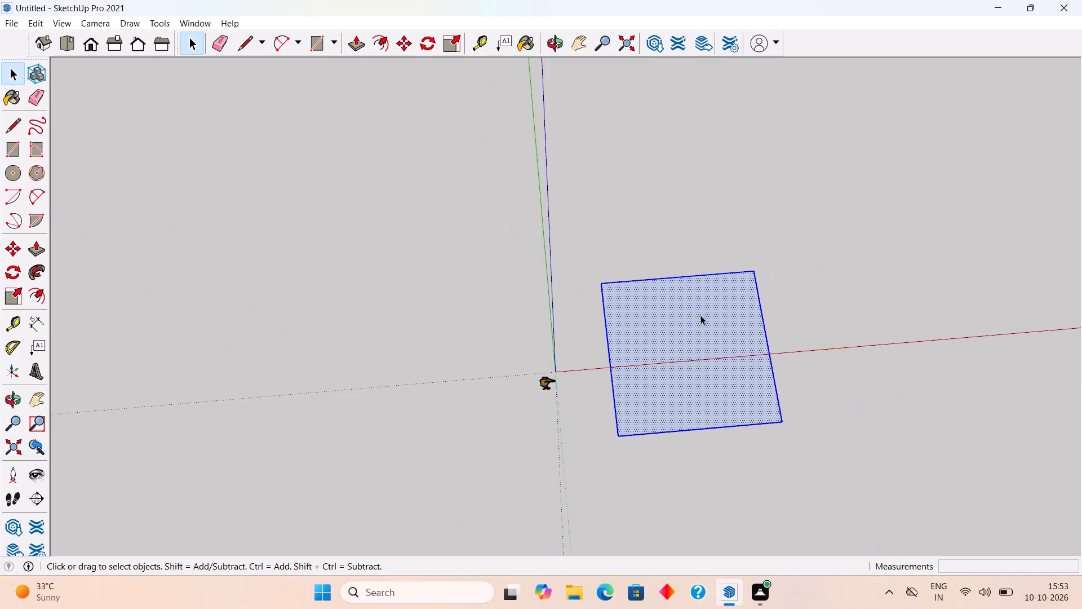
key(m)
click(700, 315)
click(682, 224)
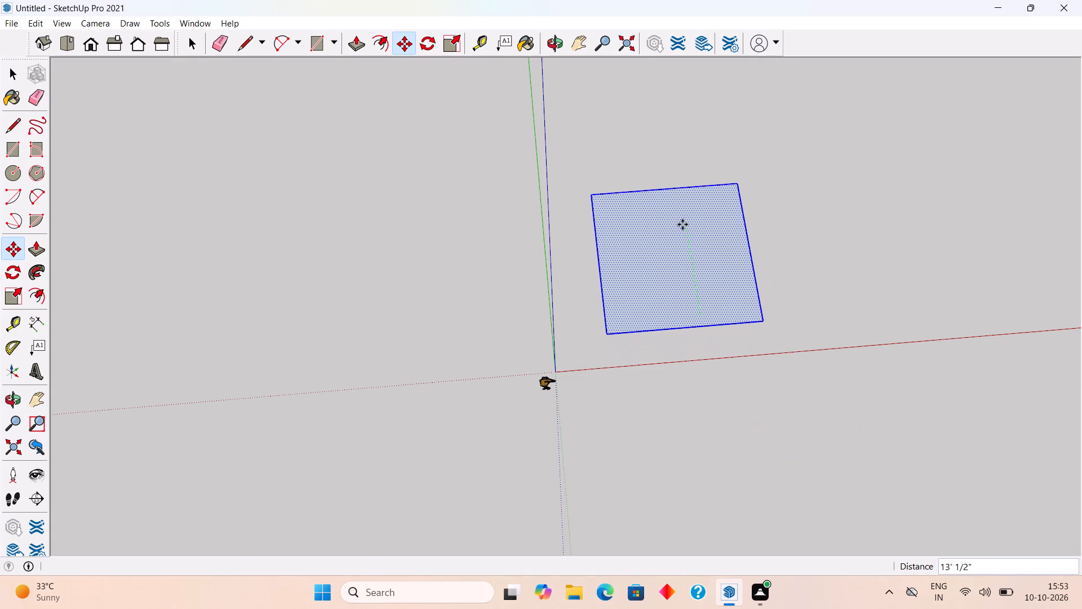
key(space)
middle_drag(646, 407, 630, 154)
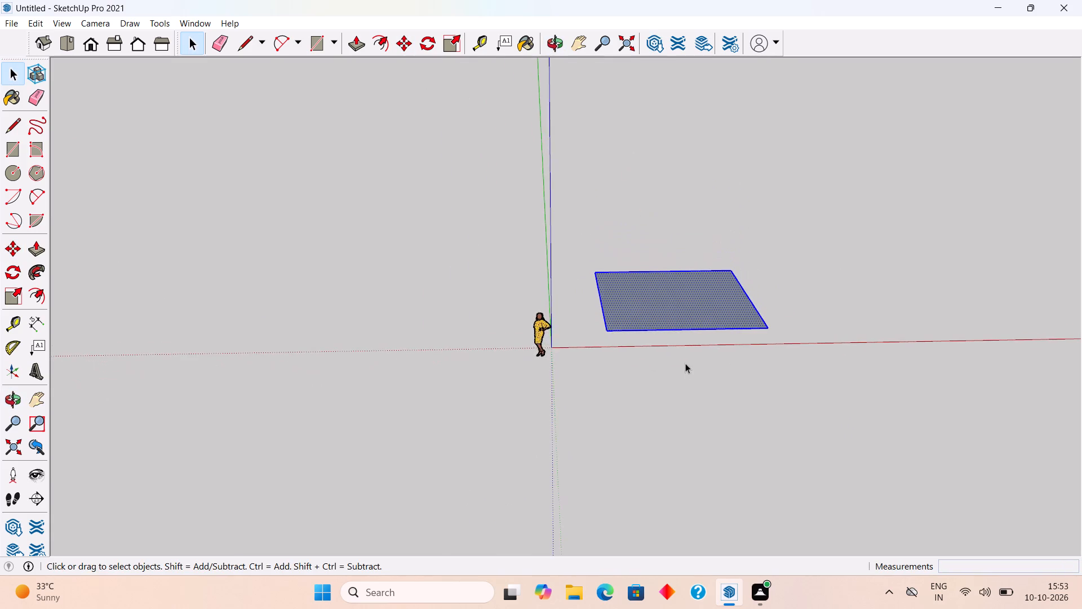
scroll(690, 363, up, 6)
scroll(900, 272, up, 1)
middle_drag(900, 272, 808, 356)
click(828, 328)
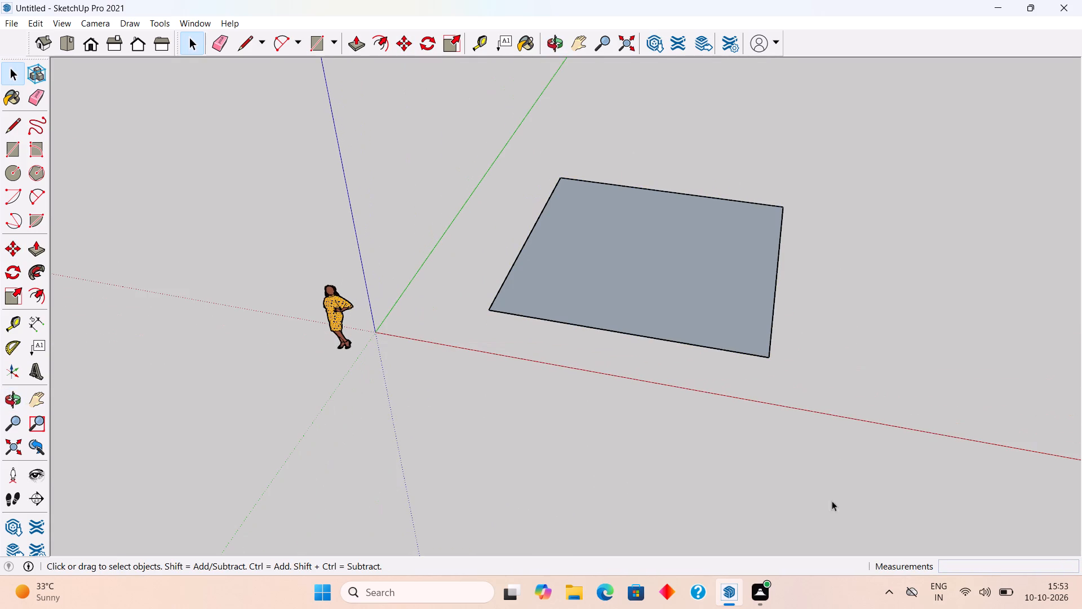
Start another rectangle near the front edge of the 20' square.
scroll(726, 454, up, 5)
scroll(705, 390, down, 9)
scroll(613, 339, up, 7)
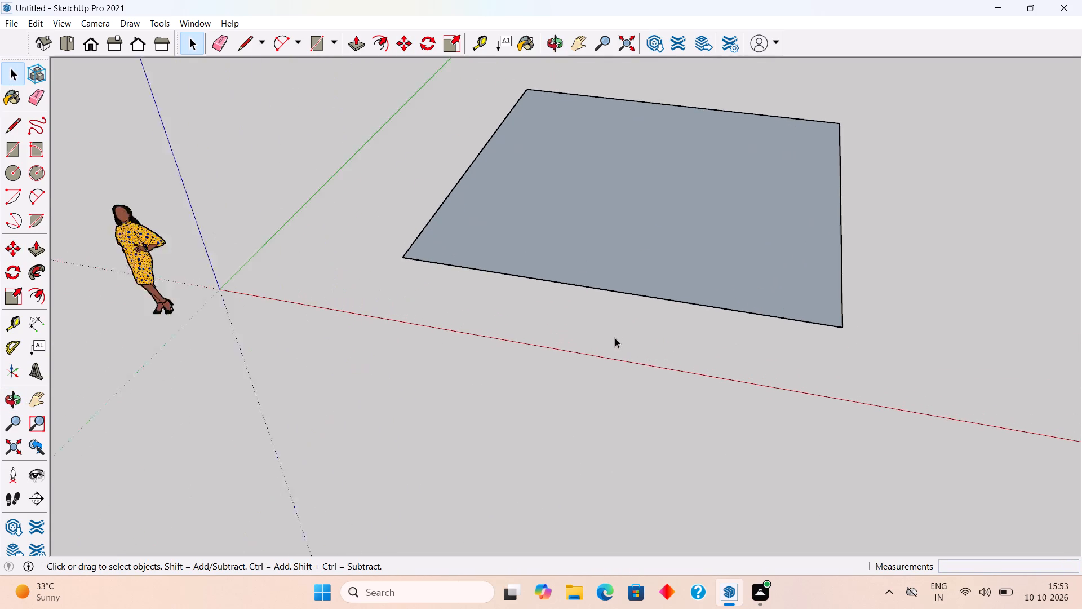
scroll(615, 338, up, 1)
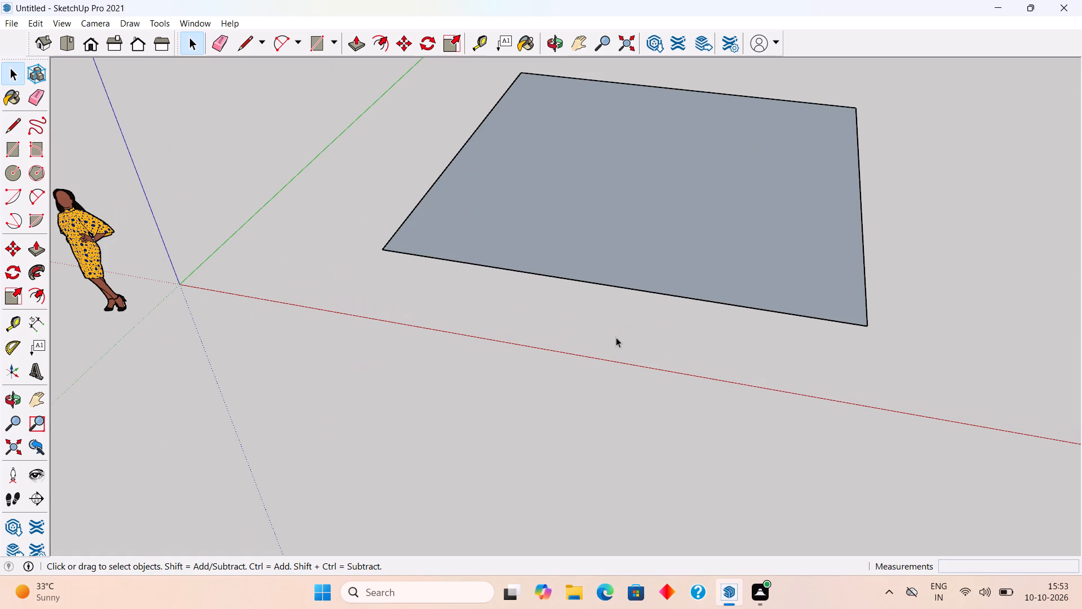
key(r)
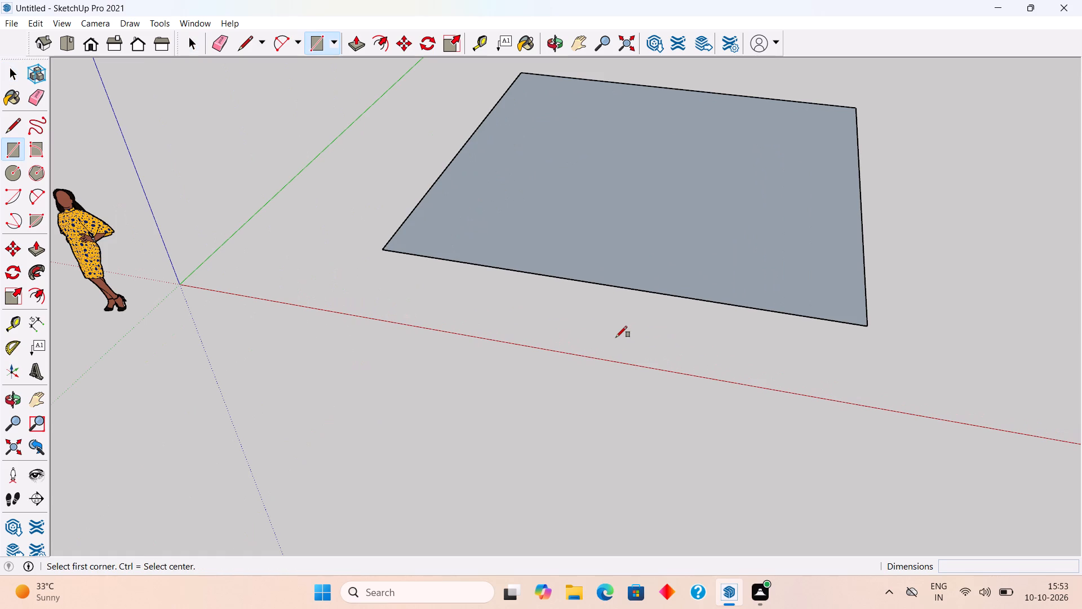
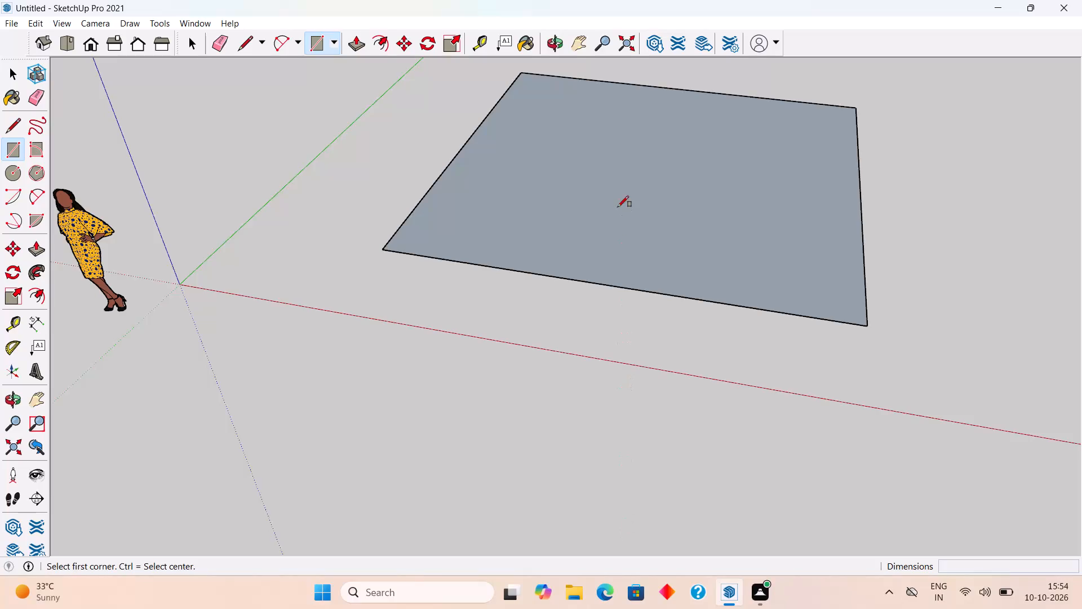
Place a Tape Measure guide line offset from the square's left edge, parallel to it and running through the middle of the square.
scroll(626, 225, down, 10)
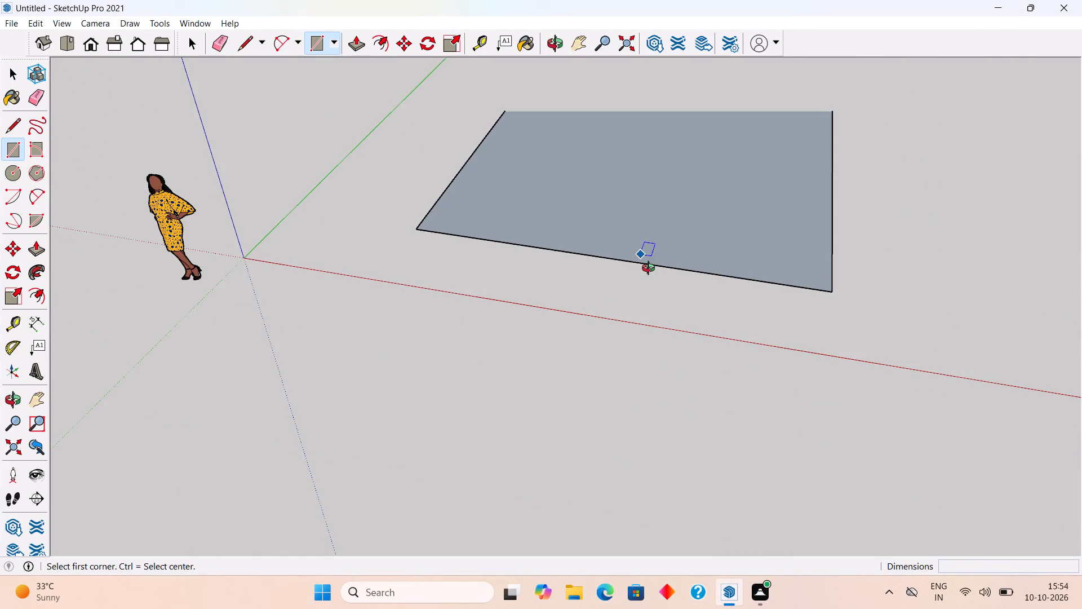
middle_drag(649, 266, 701, 304)
scroll(701, 304, down, 5)
scroll(700, 123, up, 2)
key(space)
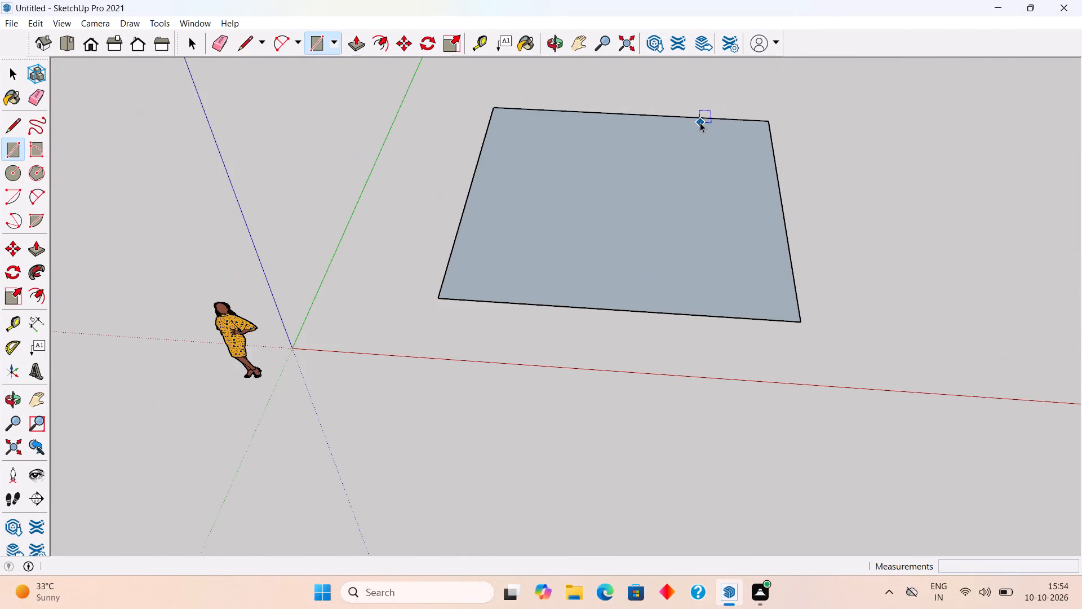
text(t)
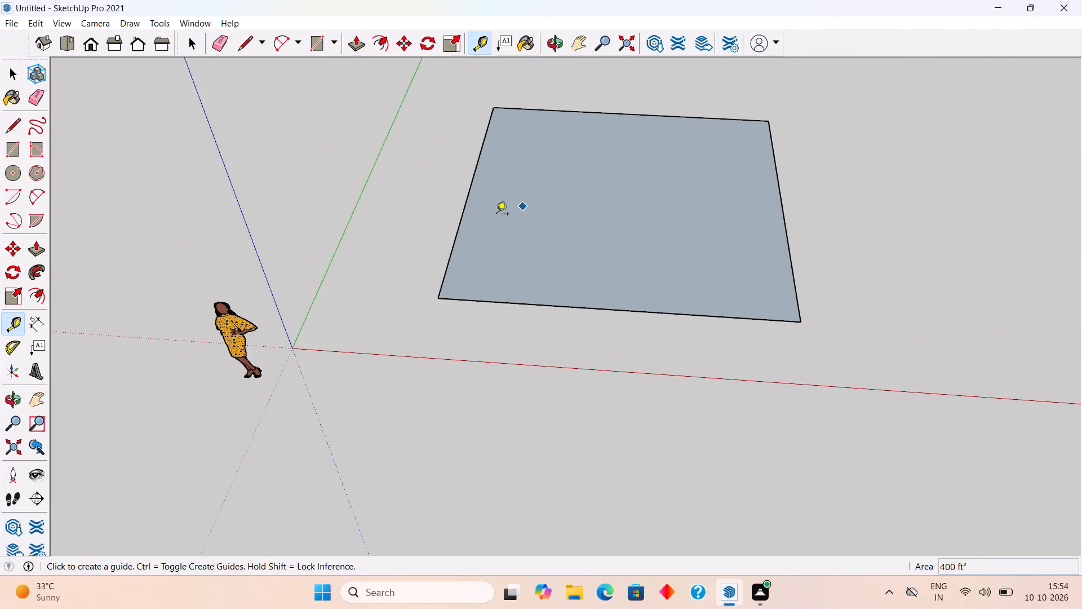
click(458, 240)
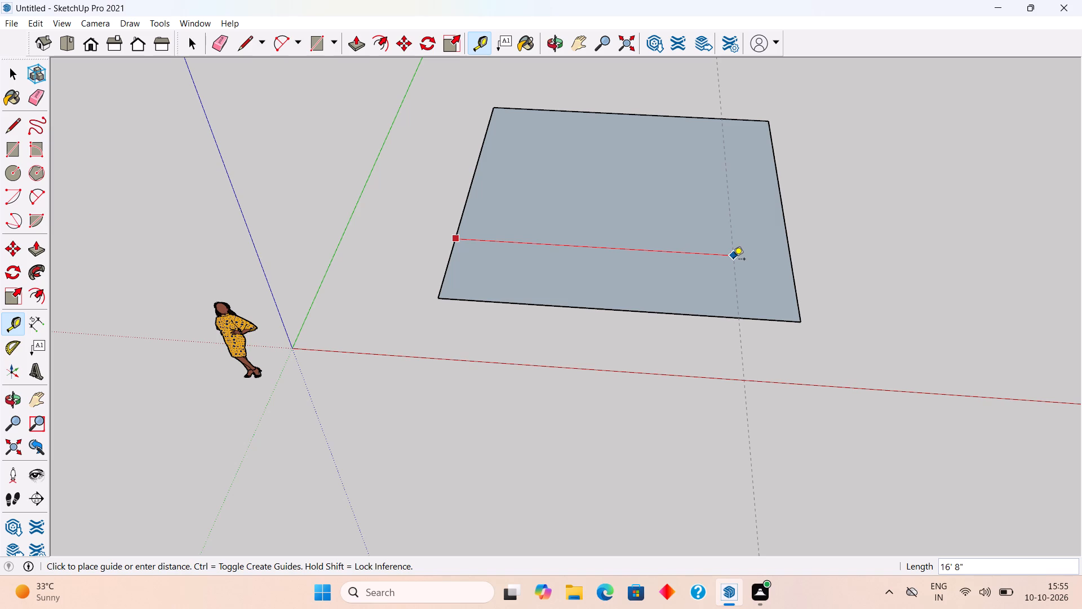
scroll(733, 260, up, 7)
scroll(812, 179, up, 4)
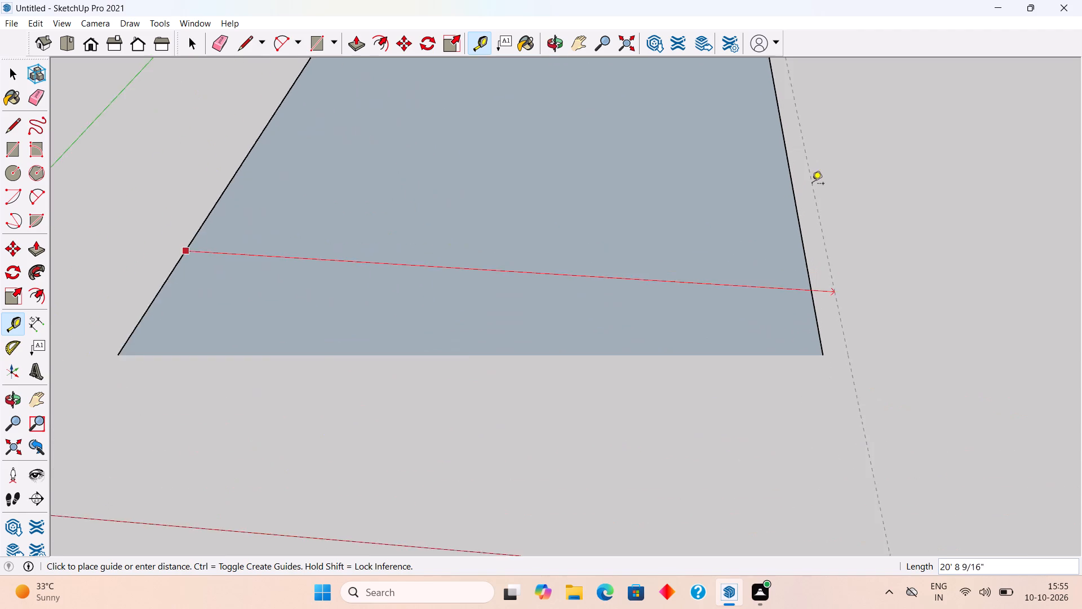
scroll(812, 184, down, 8)
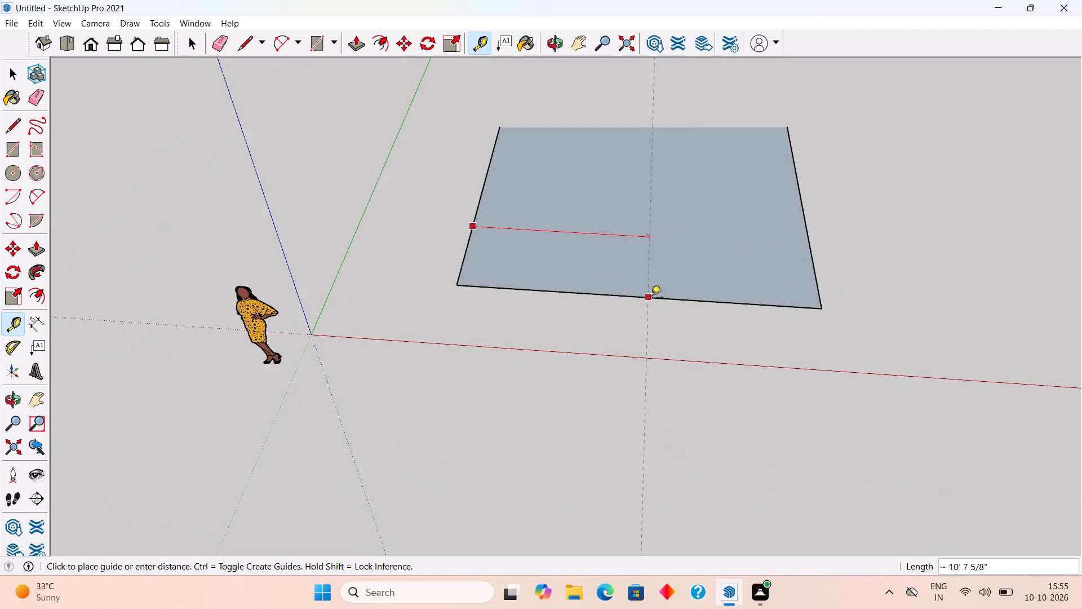
click(636, 299)
Start a second guide line from the square's front edge, parallel to the red axis and offset inward across the square.
scroll(637, 300, down, 6)
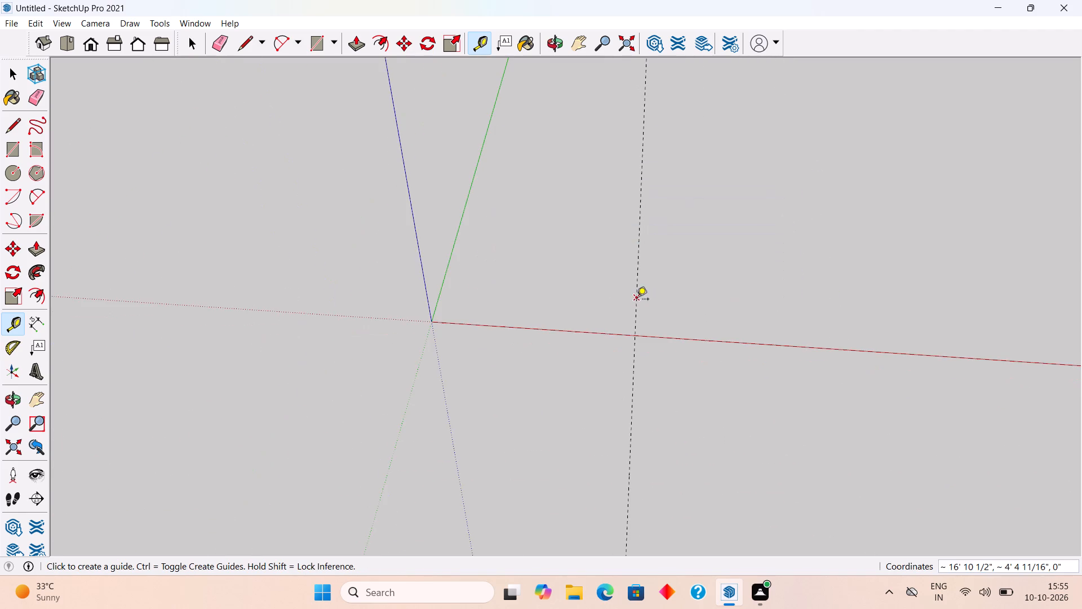
scroll(637, 300, up, 10)
middle_drag(637, 299, 707, 299)
scroll(707, 299, down, 8)
scroll(567, 224, up, 6)
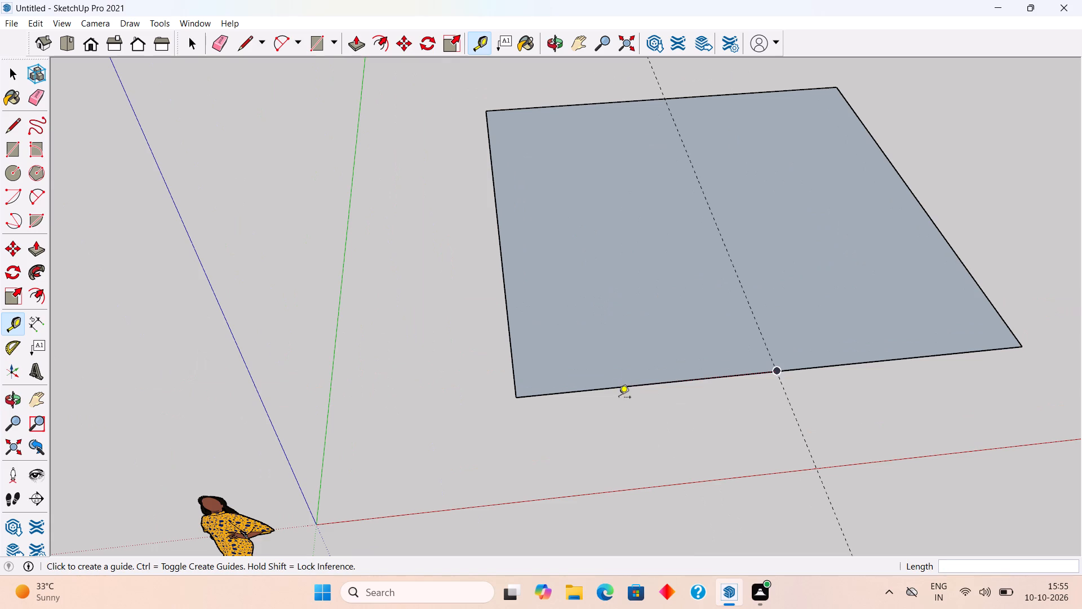
click(628, 387)
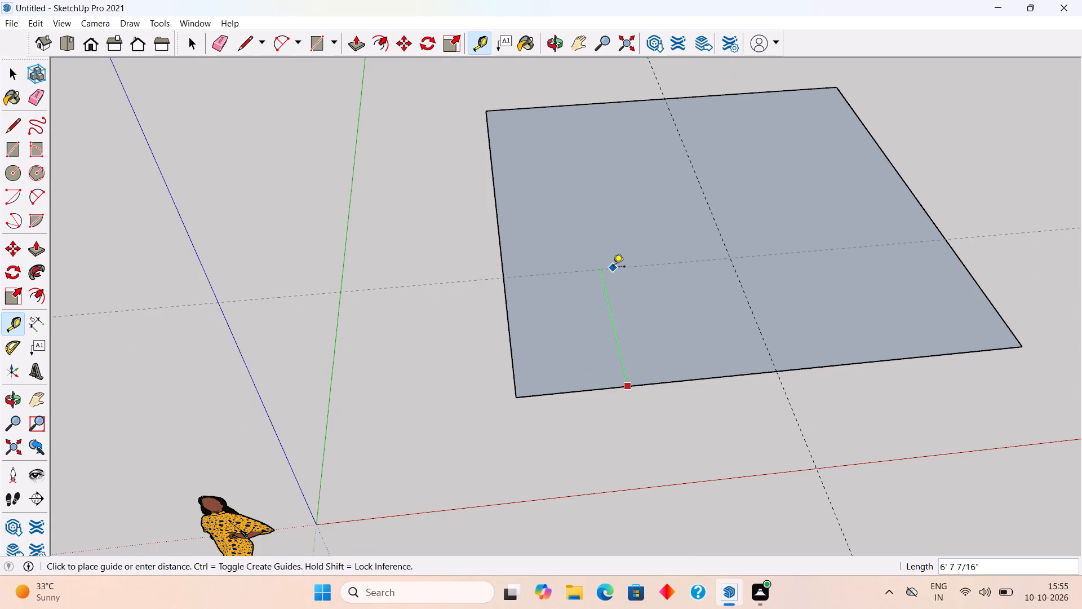
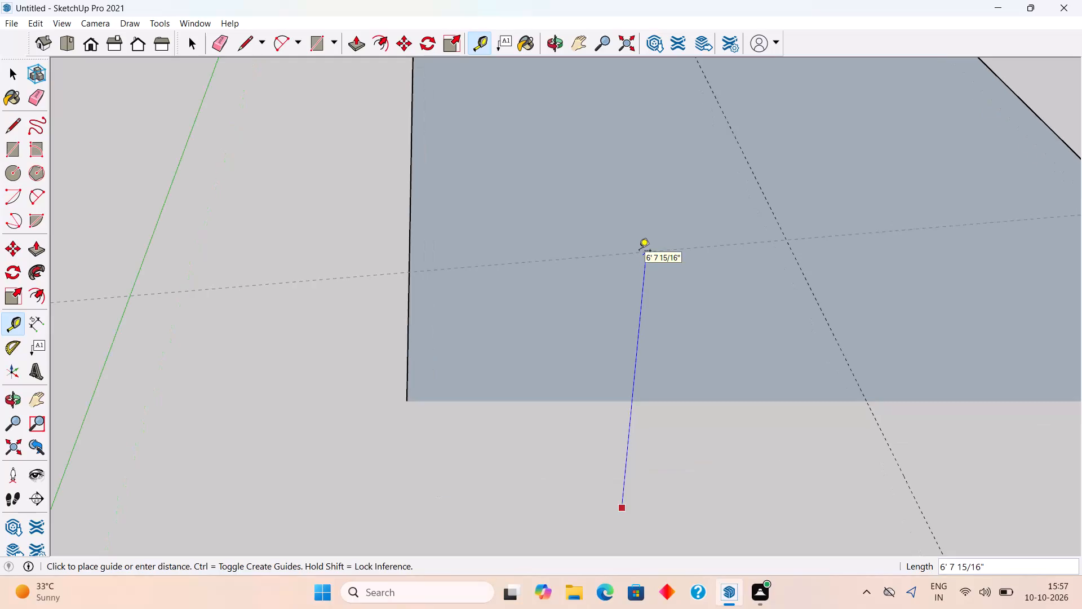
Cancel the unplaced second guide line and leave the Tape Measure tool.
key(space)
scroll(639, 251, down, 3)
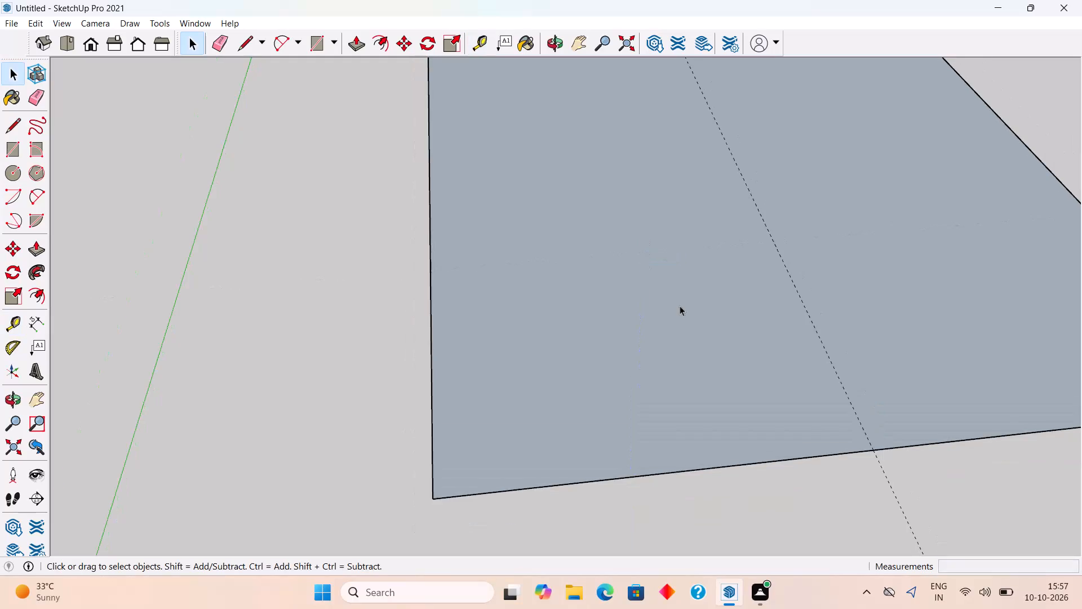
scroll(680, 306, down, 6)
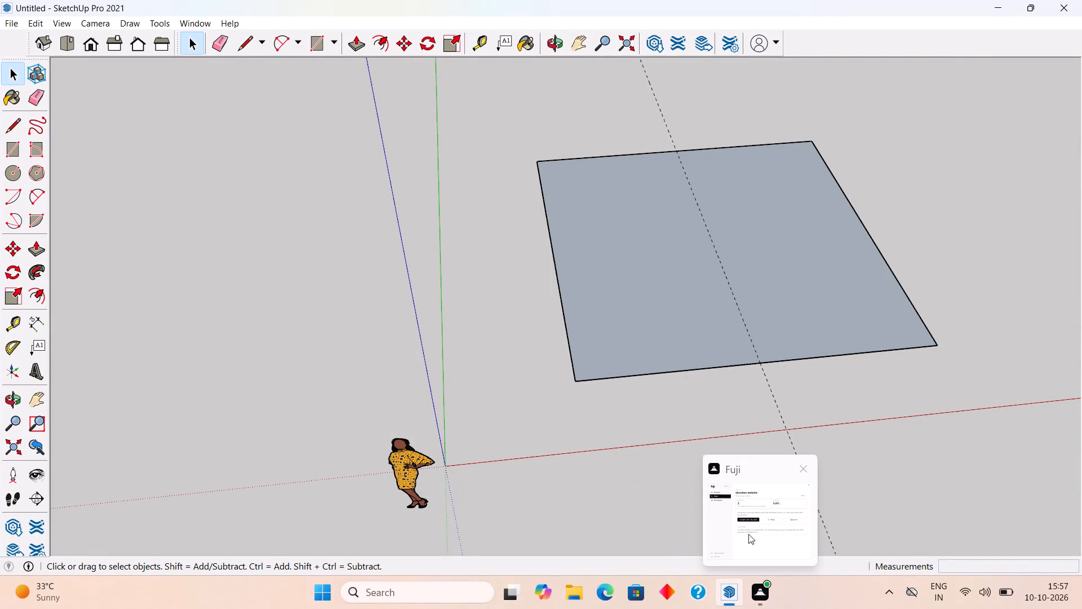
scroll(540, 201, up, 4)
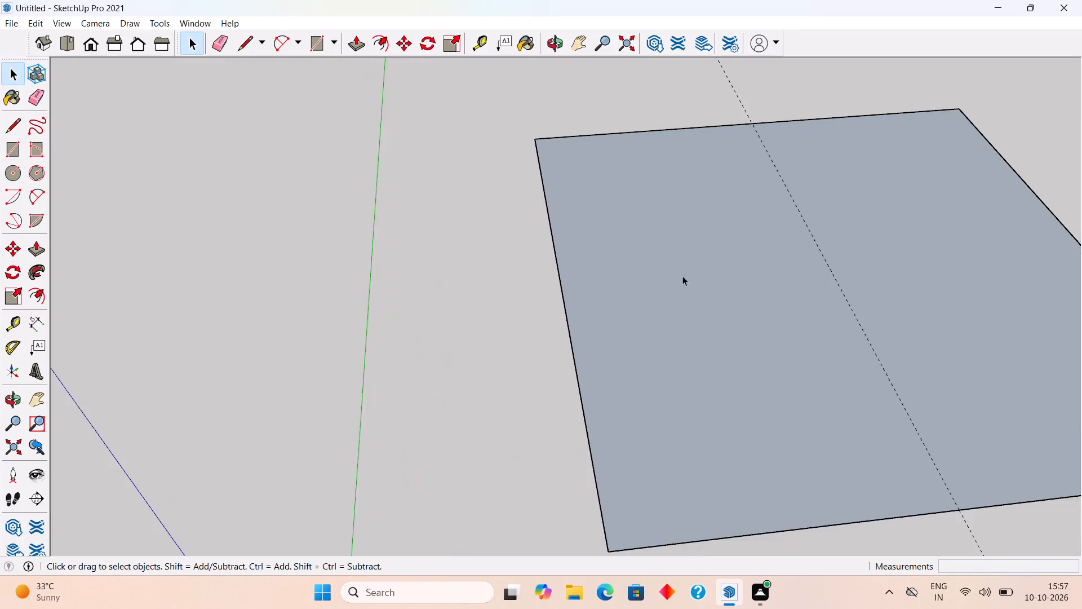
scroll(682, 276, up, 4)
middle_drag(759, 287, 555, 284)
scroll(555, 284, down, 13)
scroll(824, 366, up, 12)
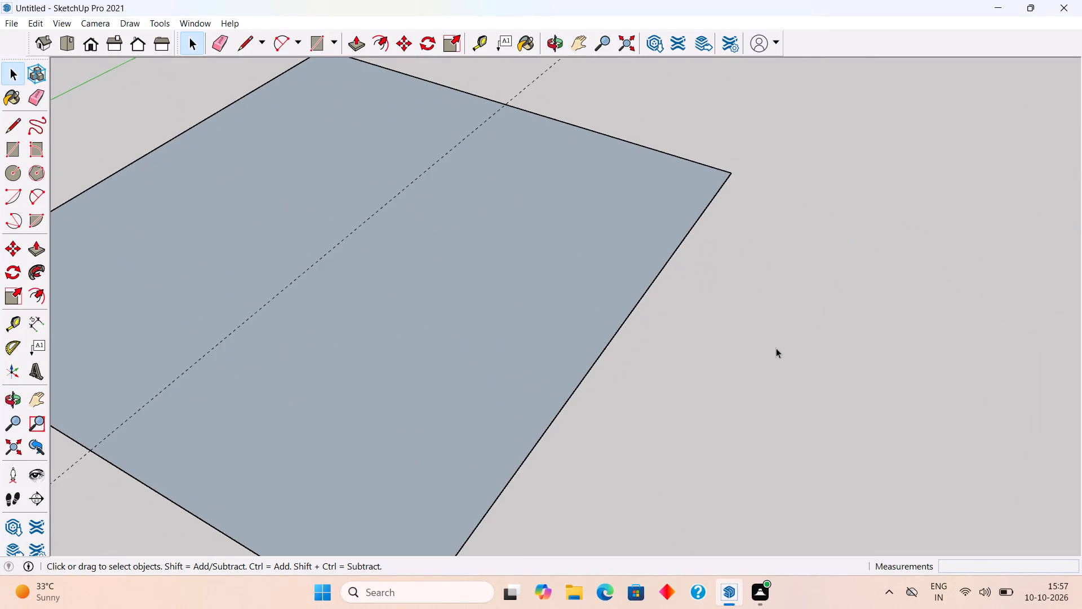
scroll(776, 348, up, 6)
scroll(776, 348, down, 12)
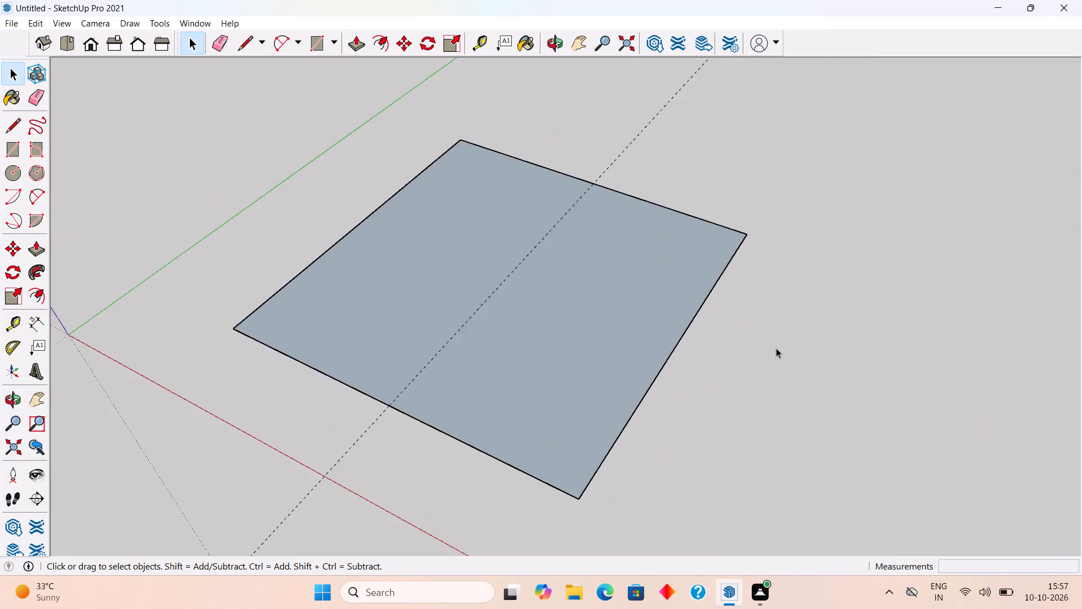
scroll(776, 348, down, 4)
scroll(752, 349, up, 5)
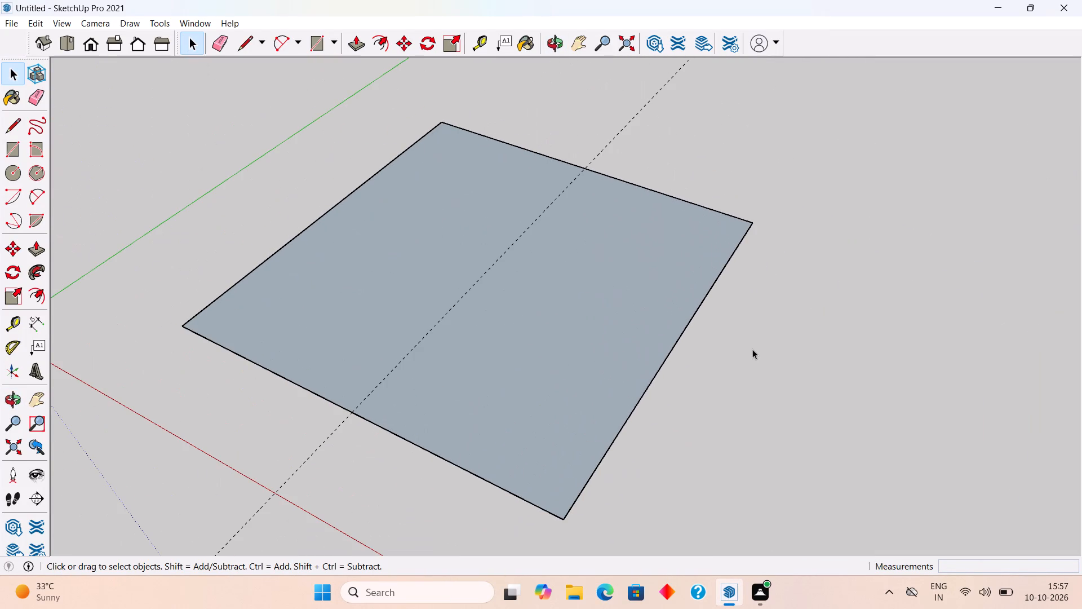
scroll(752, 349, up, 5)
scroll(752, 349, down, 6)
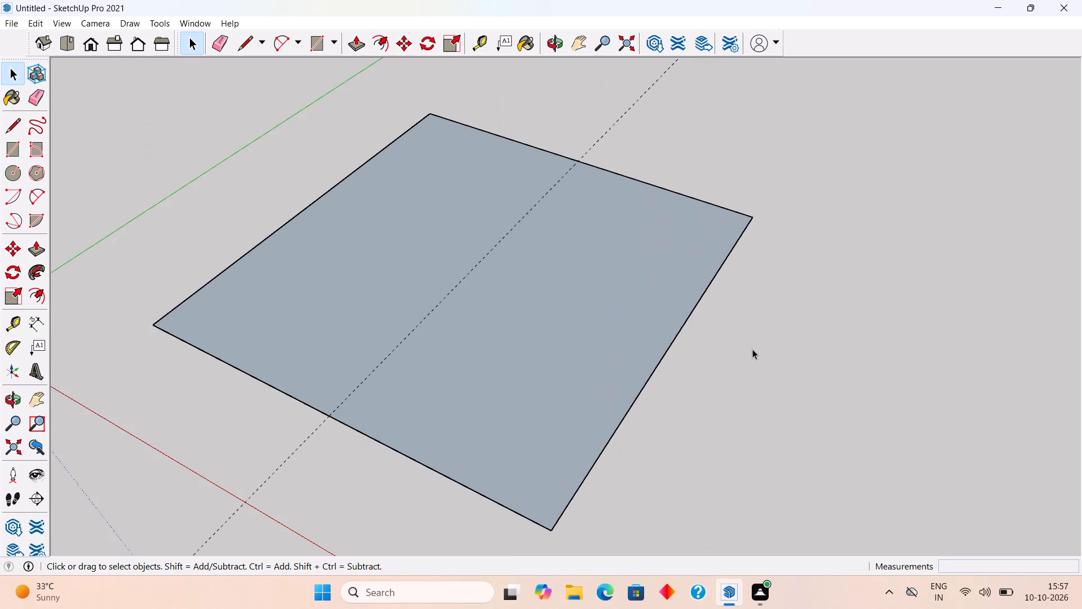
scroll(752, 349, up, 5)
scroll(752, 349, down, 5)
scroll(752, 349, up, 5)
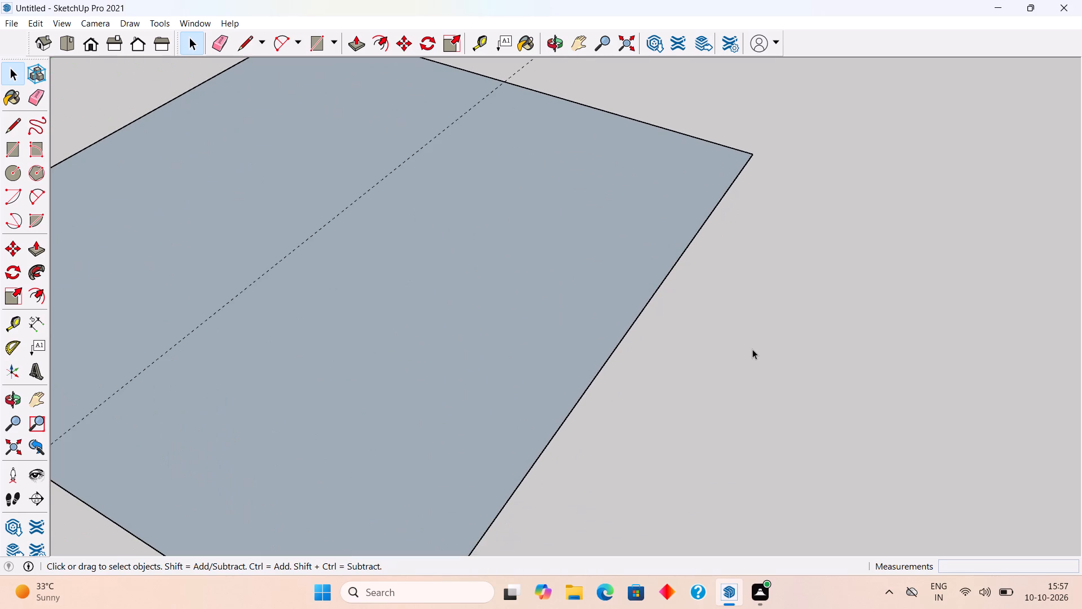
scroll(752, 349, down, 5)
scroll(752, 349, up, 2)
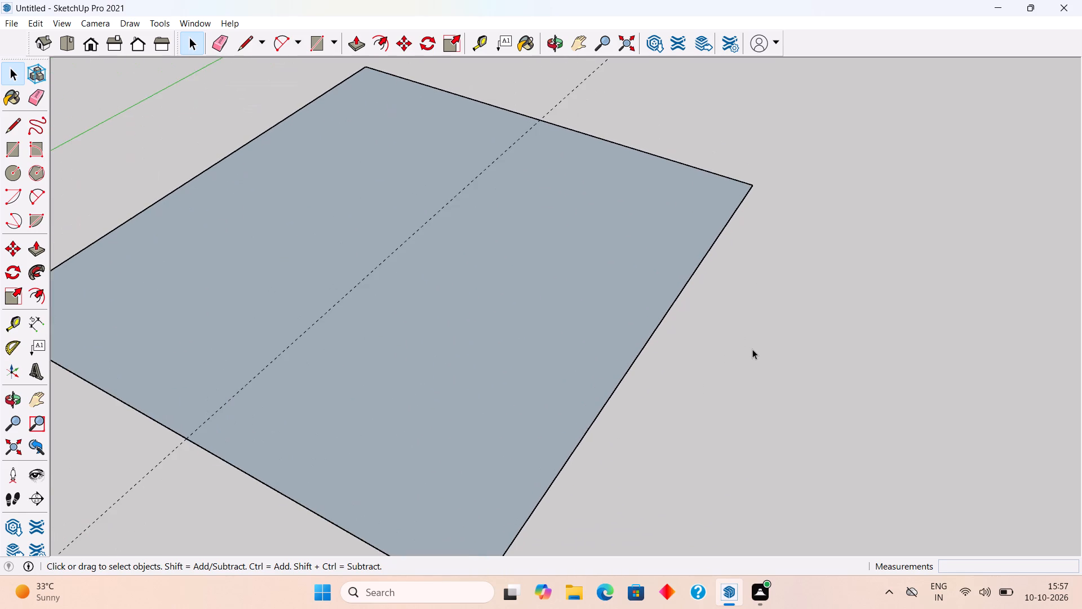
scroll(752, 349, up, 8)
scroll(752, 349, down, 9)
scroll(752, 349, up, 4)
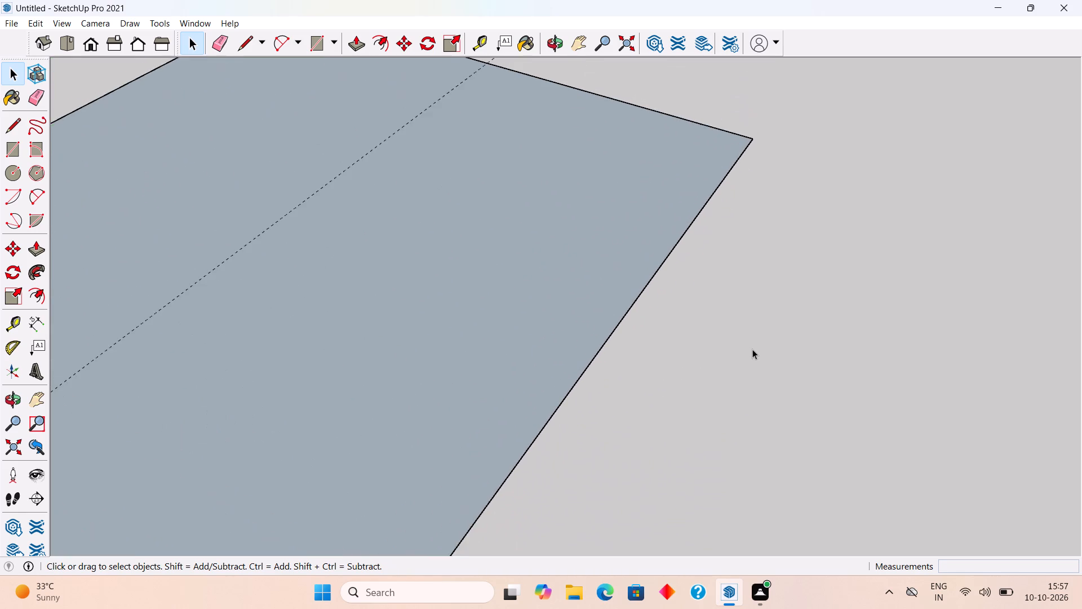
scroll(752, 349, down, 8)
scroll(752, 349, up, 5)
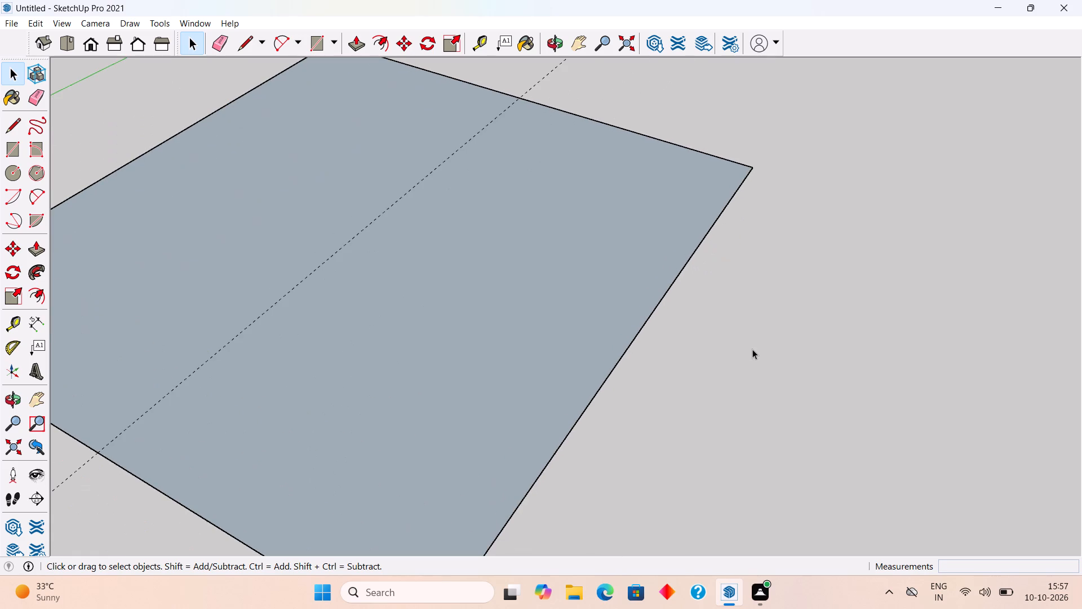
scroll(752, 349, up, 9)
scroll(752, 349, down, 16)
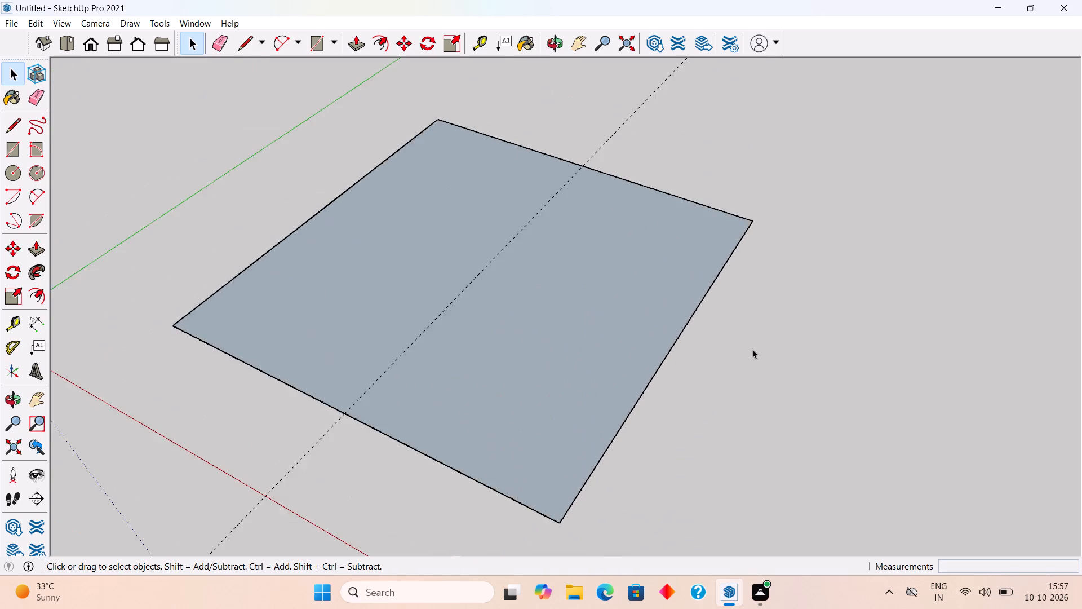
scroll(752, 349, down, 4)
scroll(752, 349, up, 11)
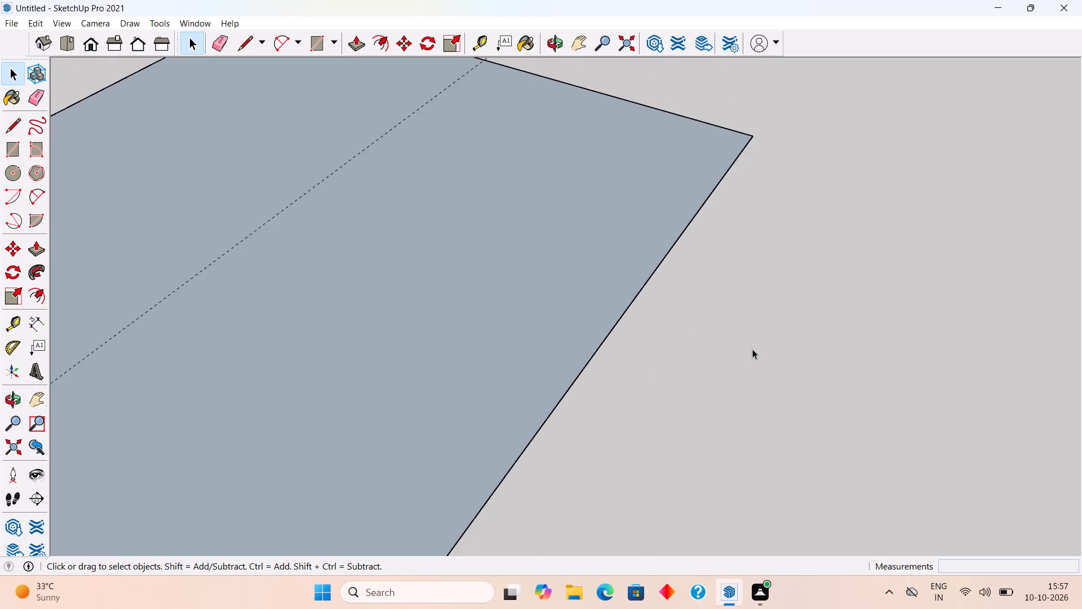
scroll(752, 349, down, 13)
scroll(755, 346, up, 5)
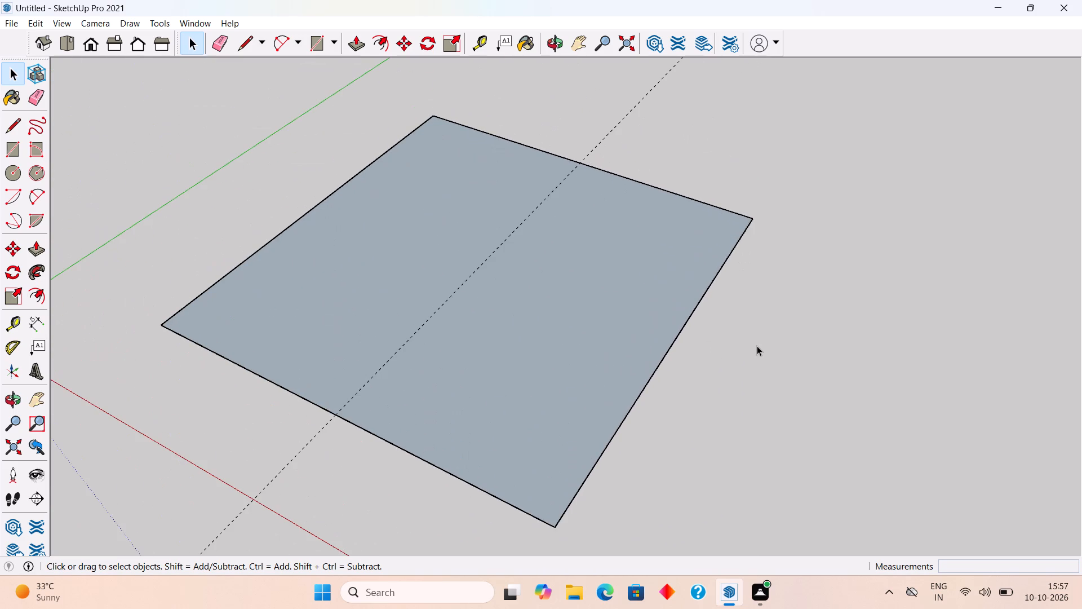
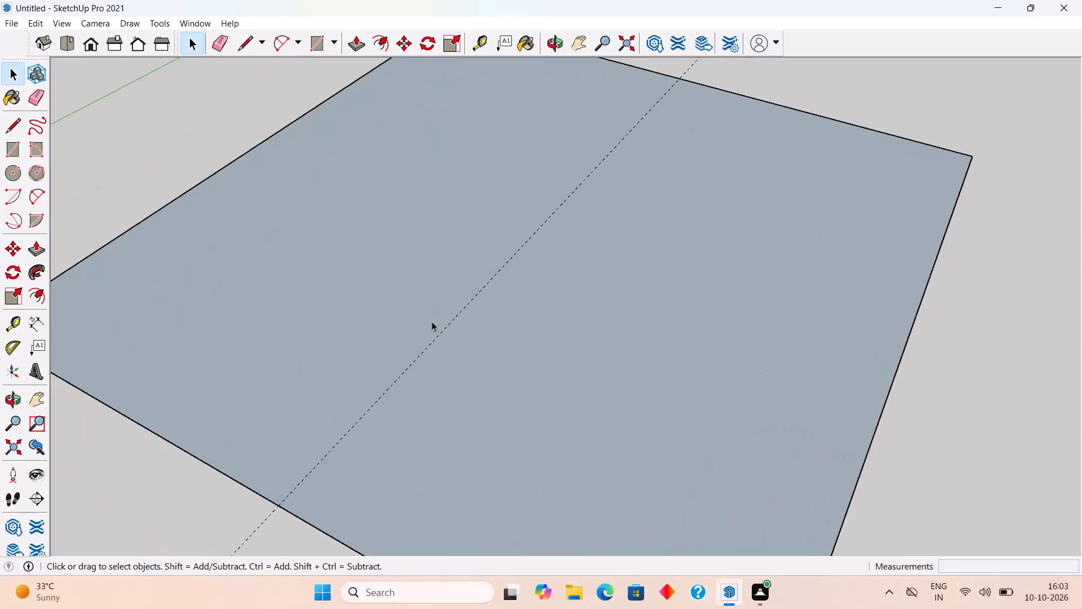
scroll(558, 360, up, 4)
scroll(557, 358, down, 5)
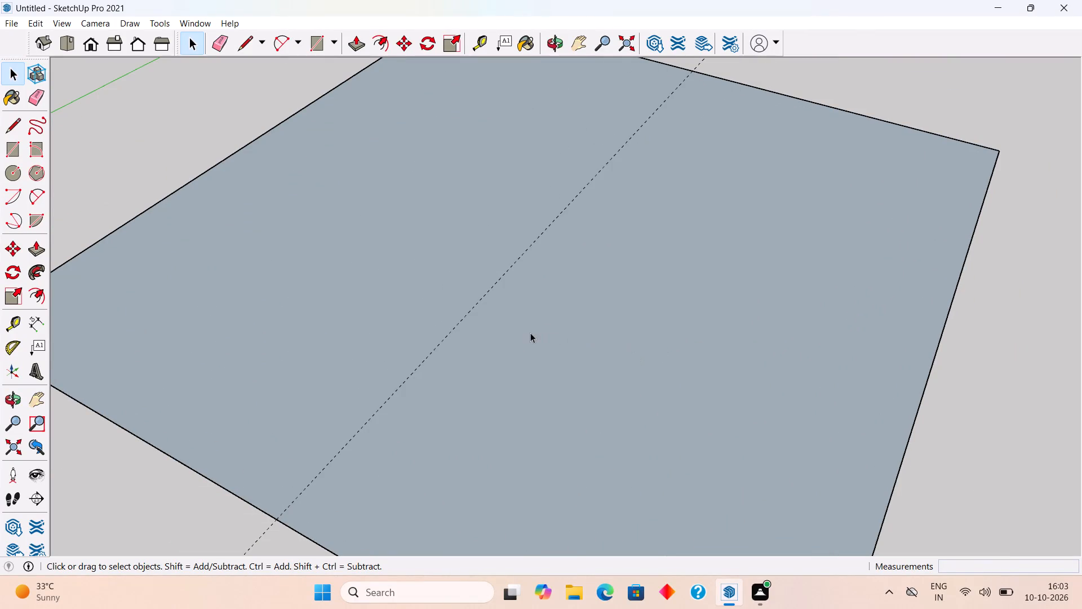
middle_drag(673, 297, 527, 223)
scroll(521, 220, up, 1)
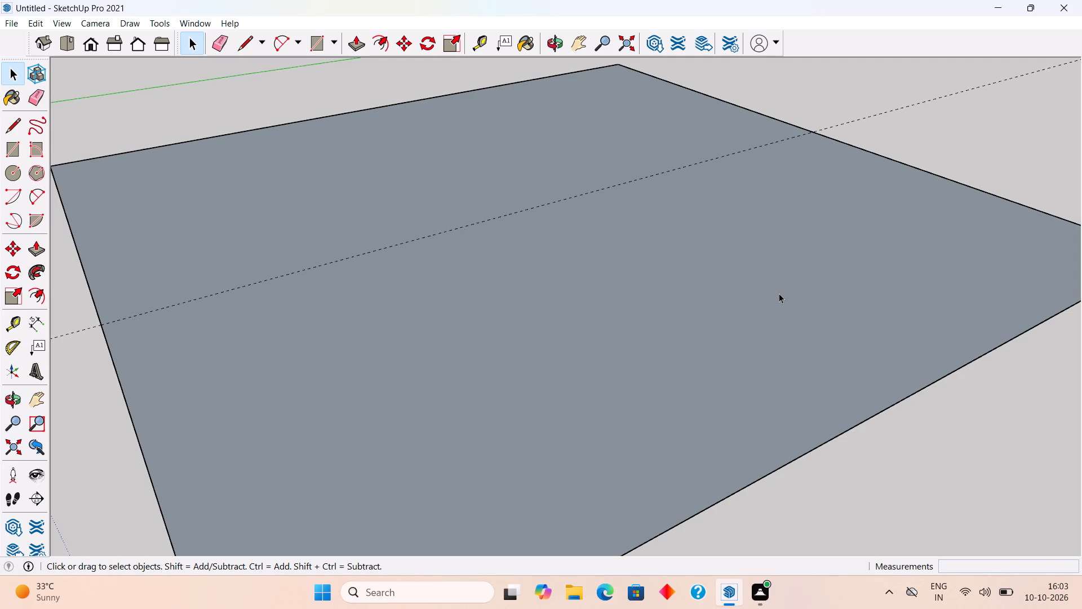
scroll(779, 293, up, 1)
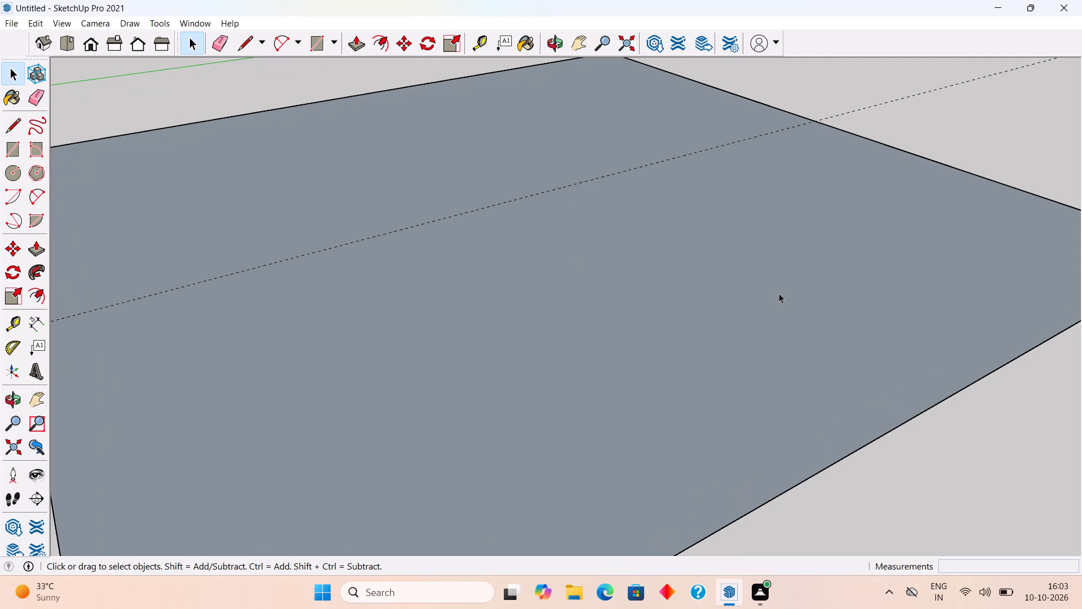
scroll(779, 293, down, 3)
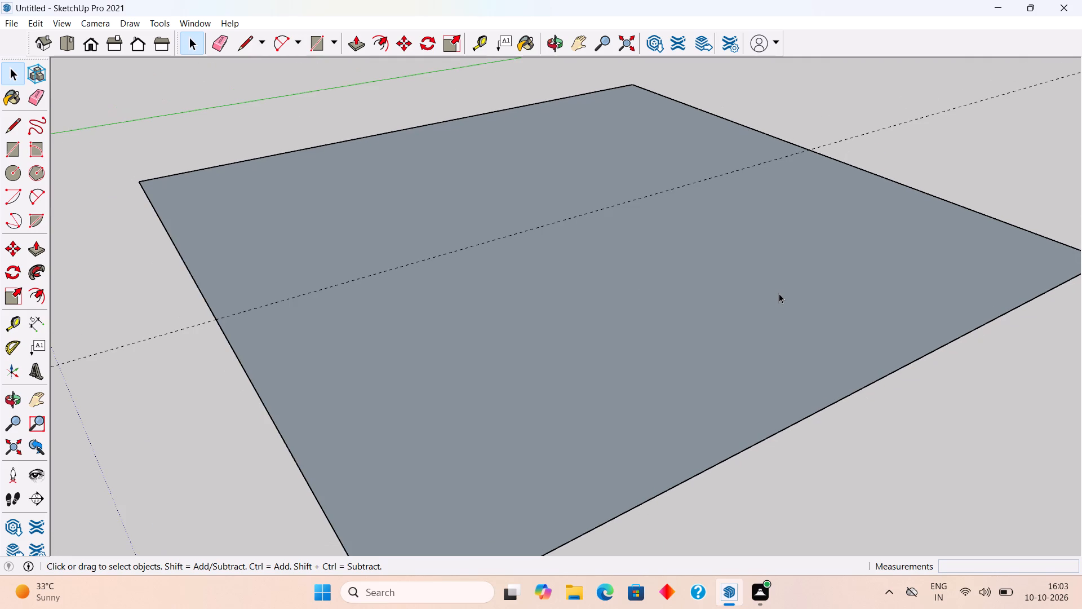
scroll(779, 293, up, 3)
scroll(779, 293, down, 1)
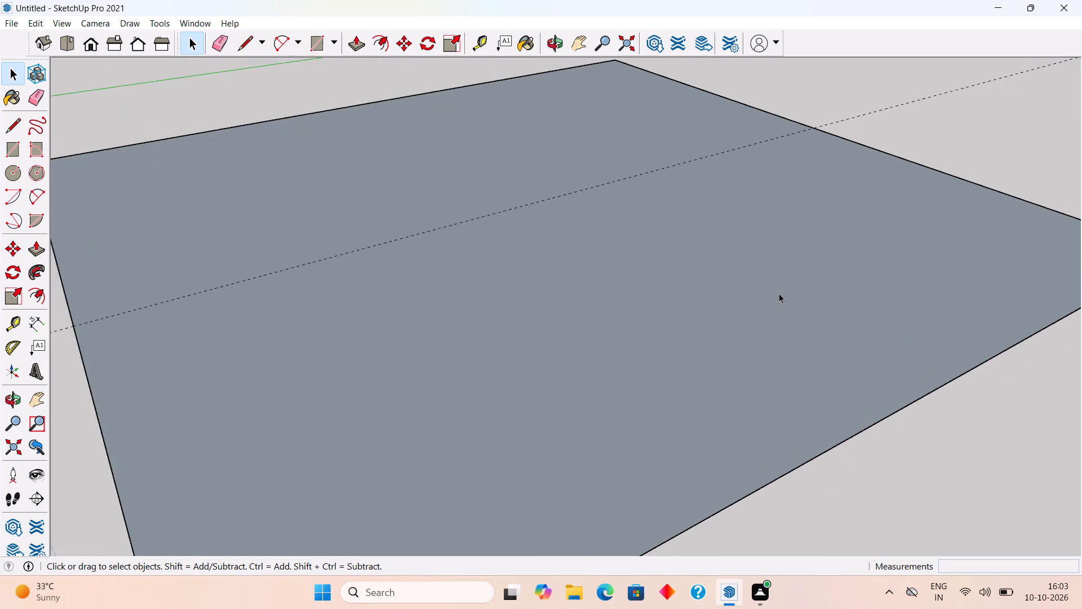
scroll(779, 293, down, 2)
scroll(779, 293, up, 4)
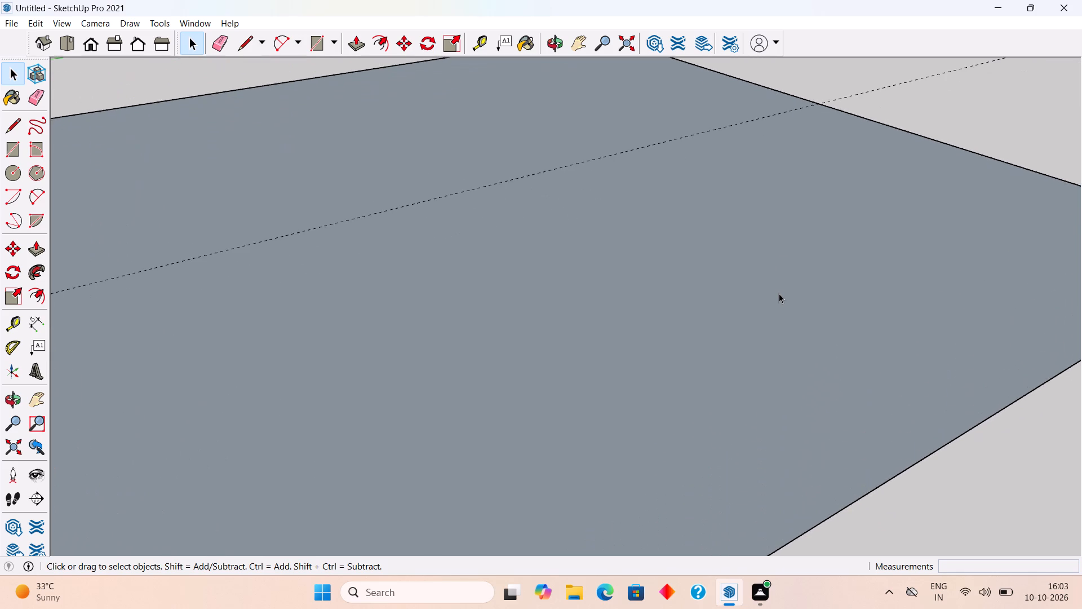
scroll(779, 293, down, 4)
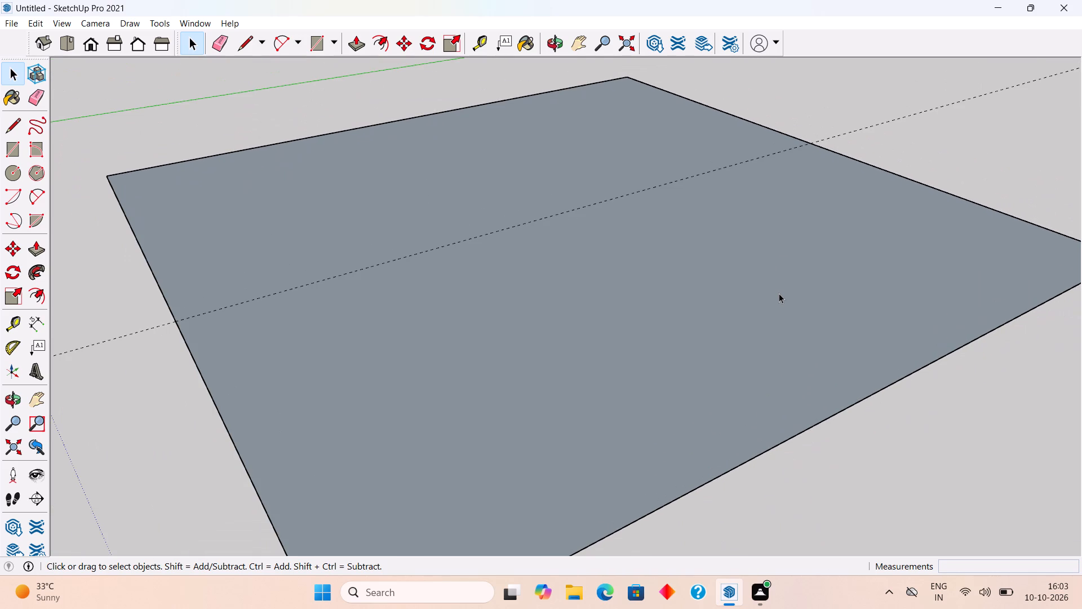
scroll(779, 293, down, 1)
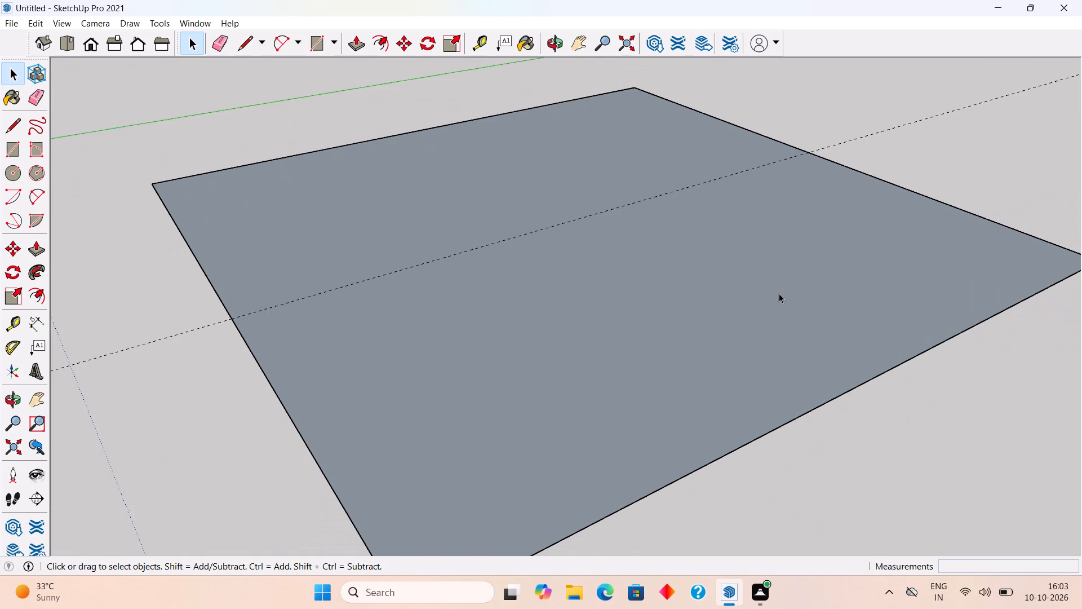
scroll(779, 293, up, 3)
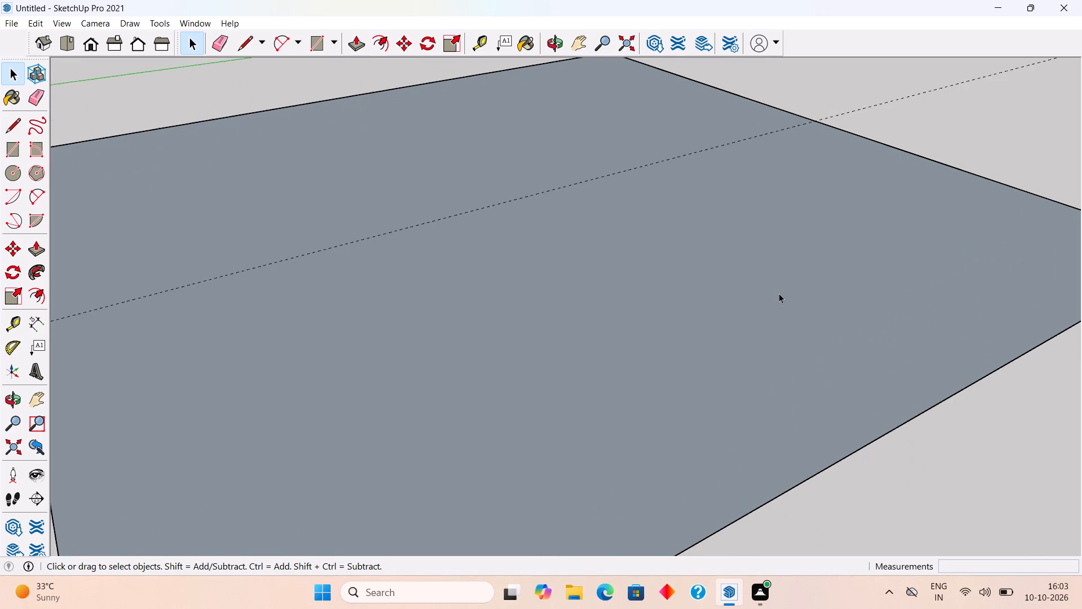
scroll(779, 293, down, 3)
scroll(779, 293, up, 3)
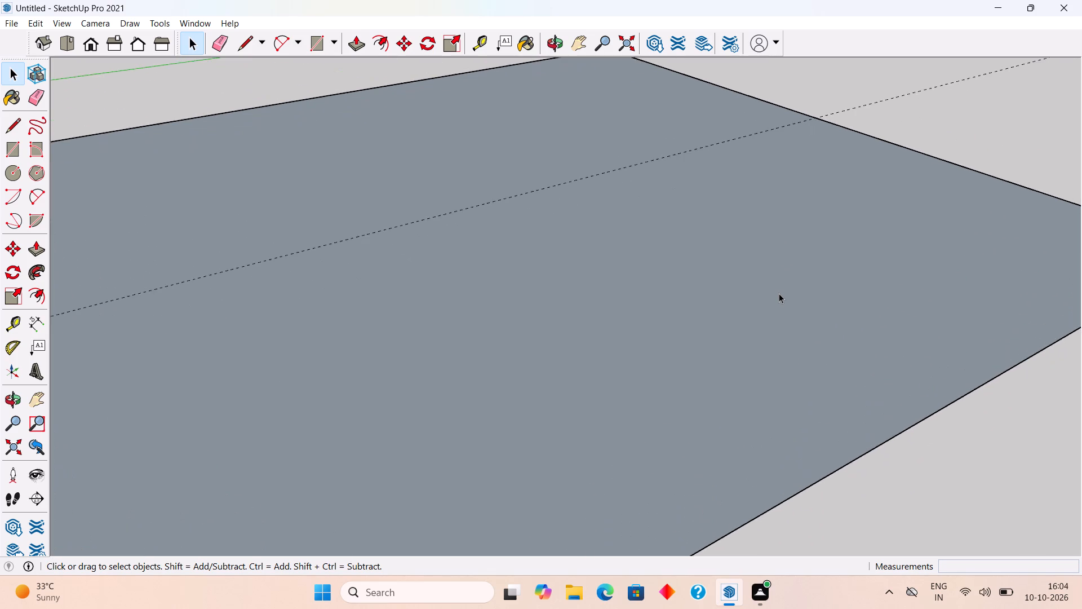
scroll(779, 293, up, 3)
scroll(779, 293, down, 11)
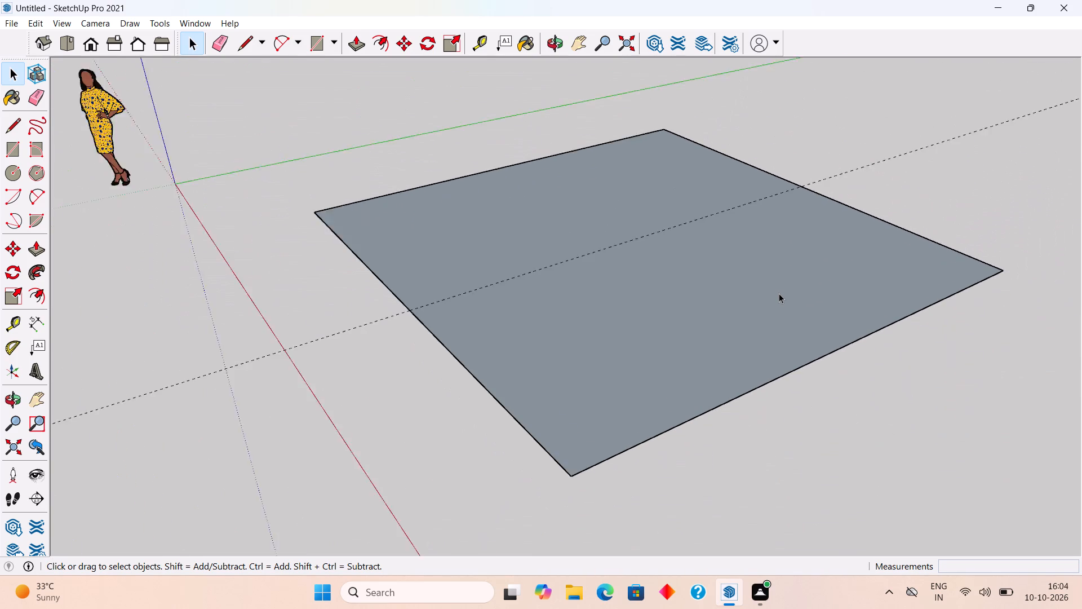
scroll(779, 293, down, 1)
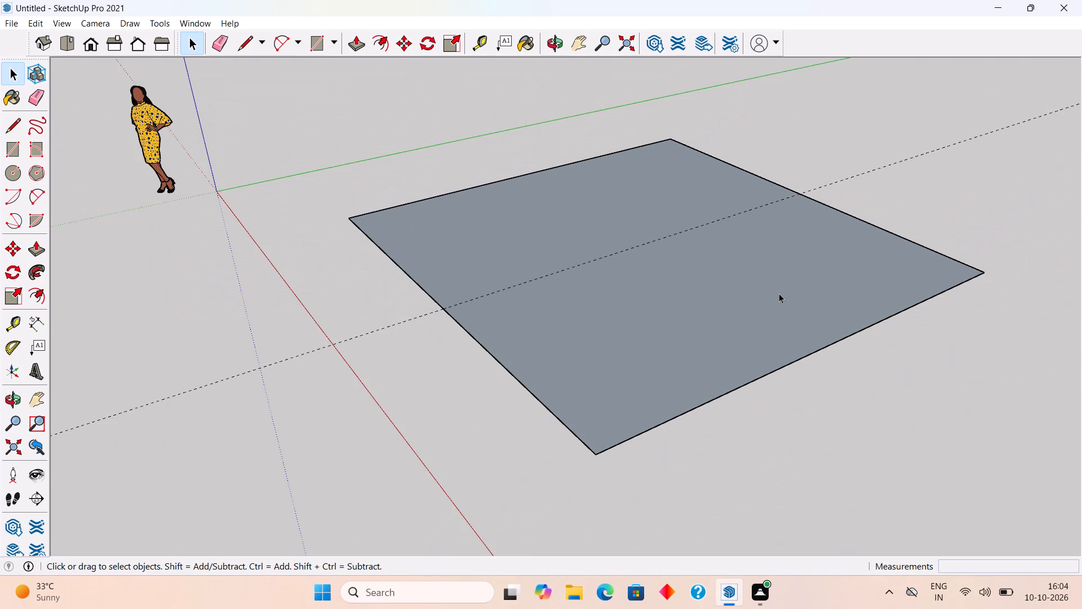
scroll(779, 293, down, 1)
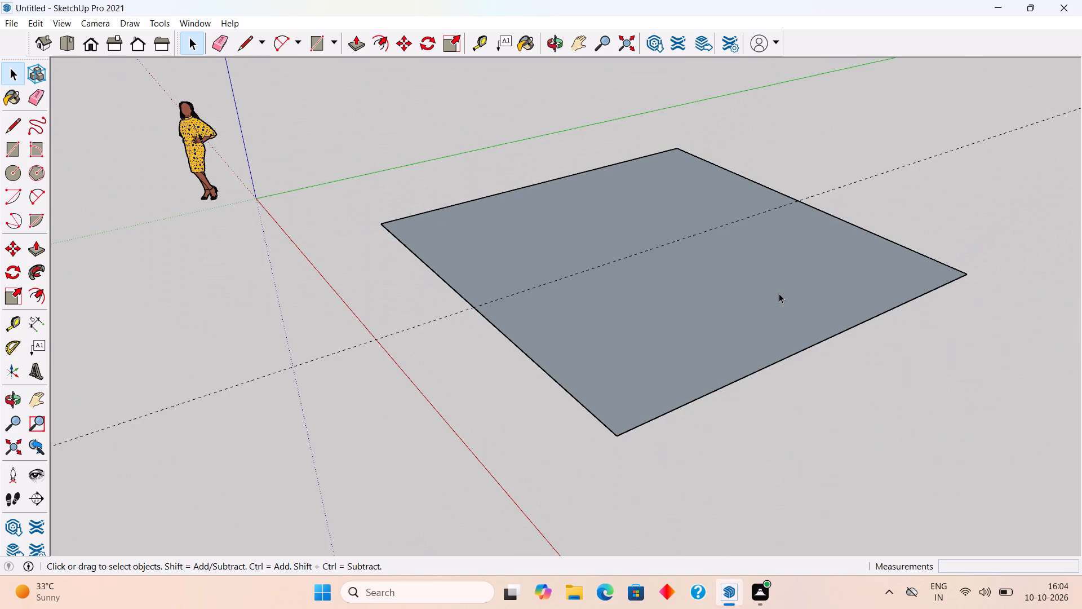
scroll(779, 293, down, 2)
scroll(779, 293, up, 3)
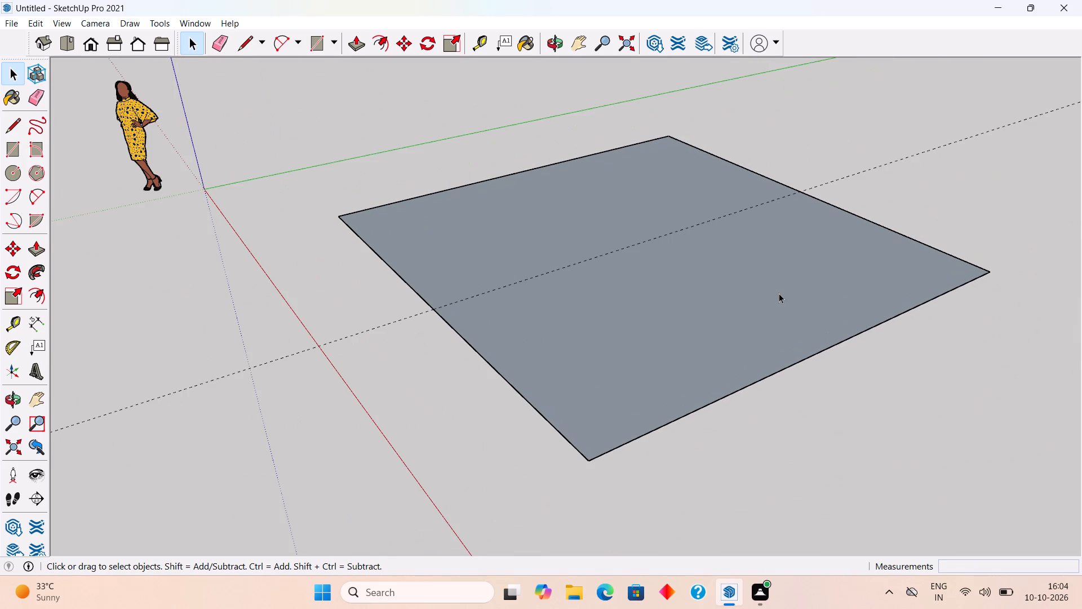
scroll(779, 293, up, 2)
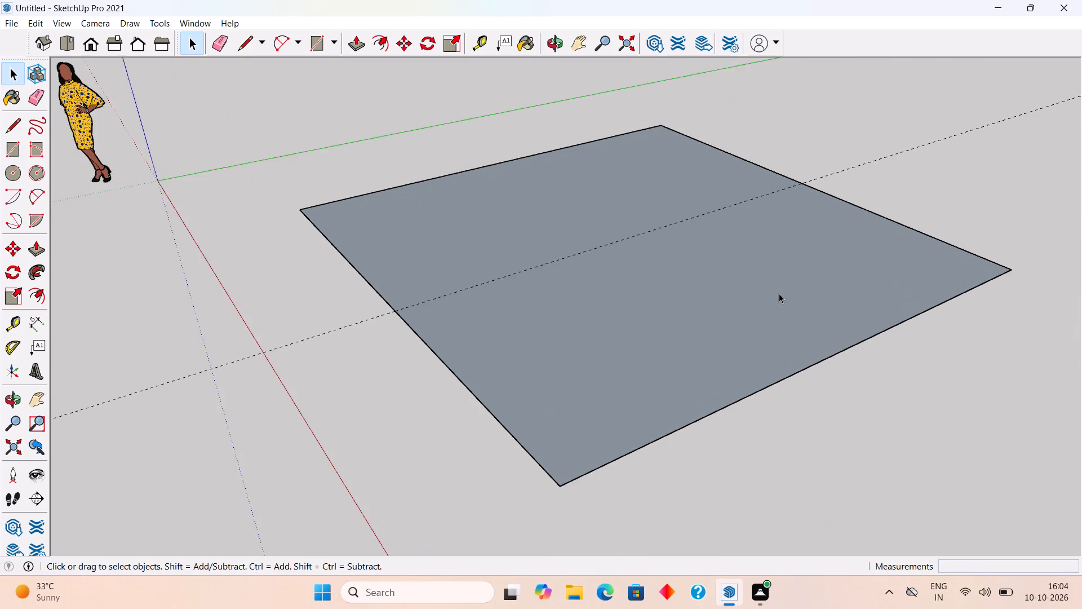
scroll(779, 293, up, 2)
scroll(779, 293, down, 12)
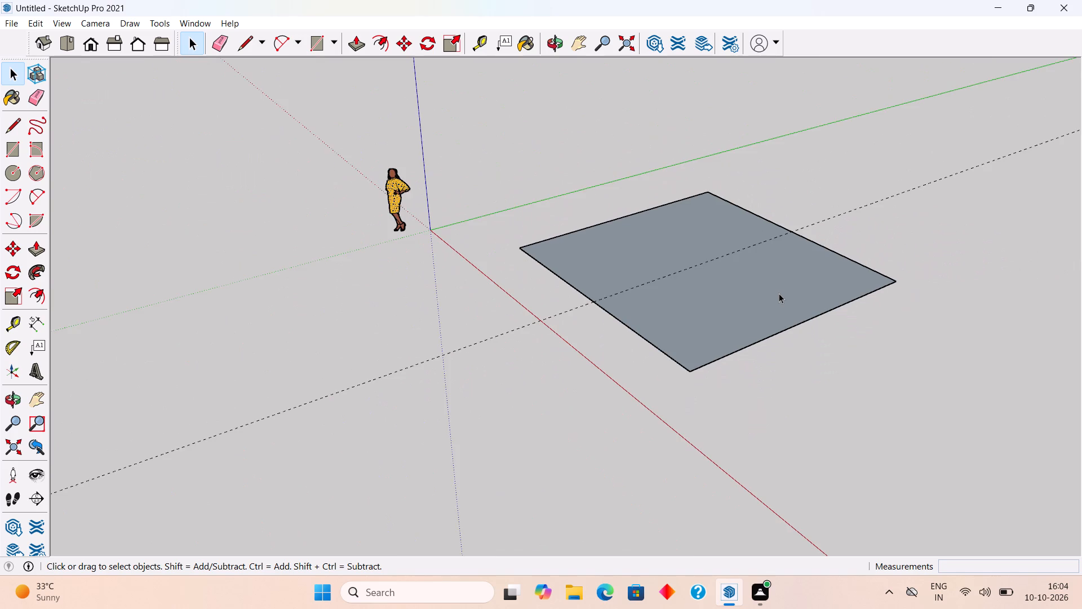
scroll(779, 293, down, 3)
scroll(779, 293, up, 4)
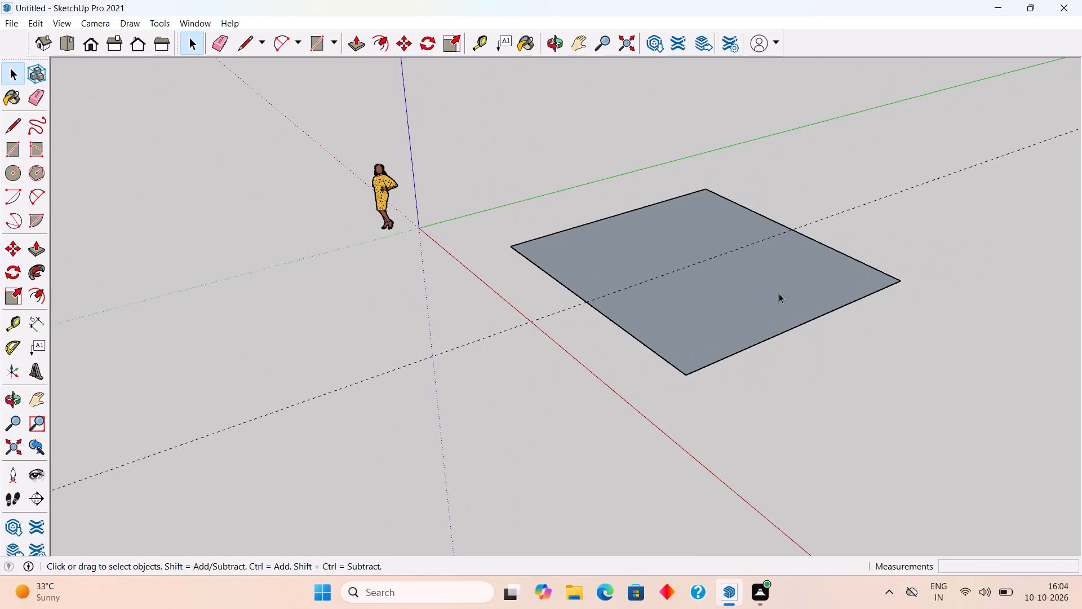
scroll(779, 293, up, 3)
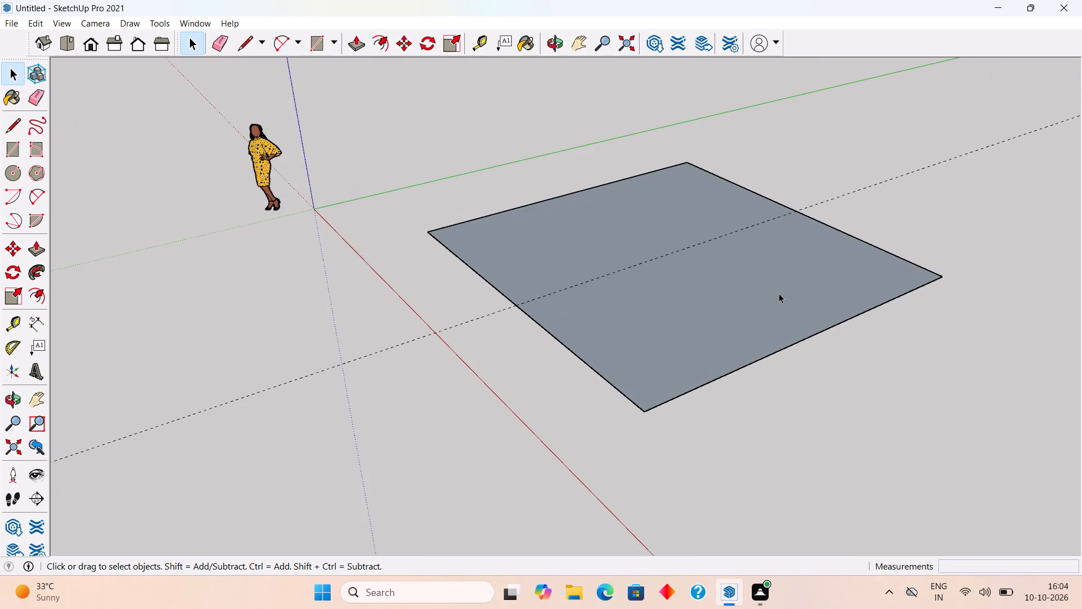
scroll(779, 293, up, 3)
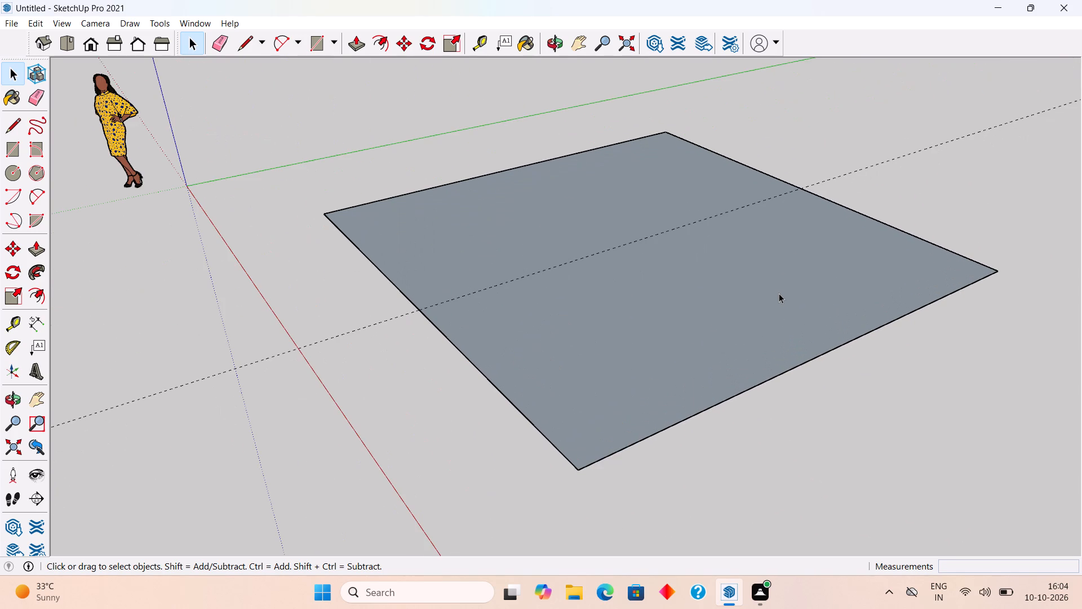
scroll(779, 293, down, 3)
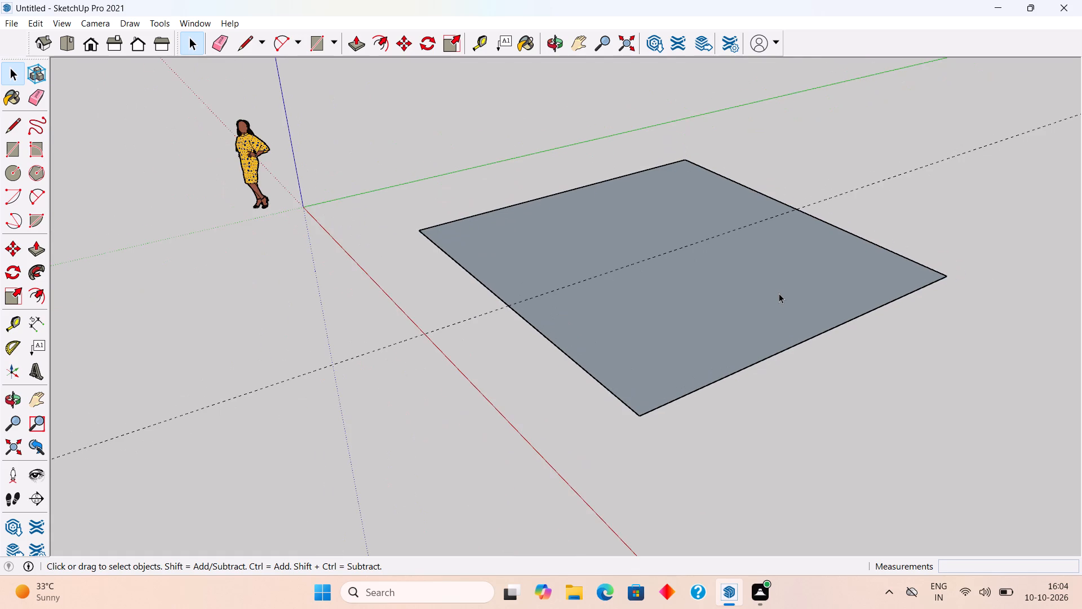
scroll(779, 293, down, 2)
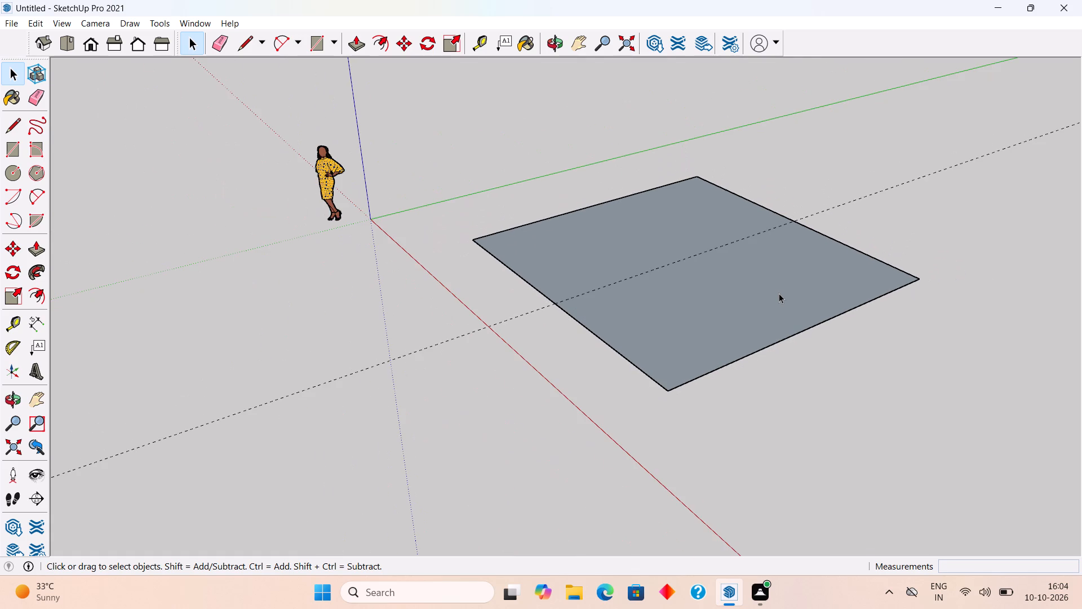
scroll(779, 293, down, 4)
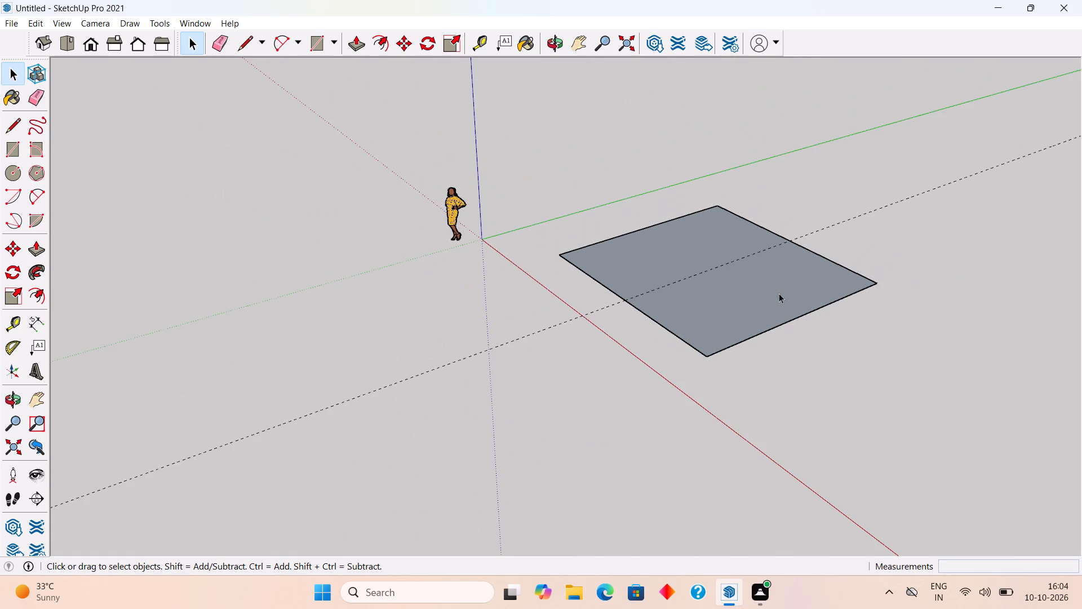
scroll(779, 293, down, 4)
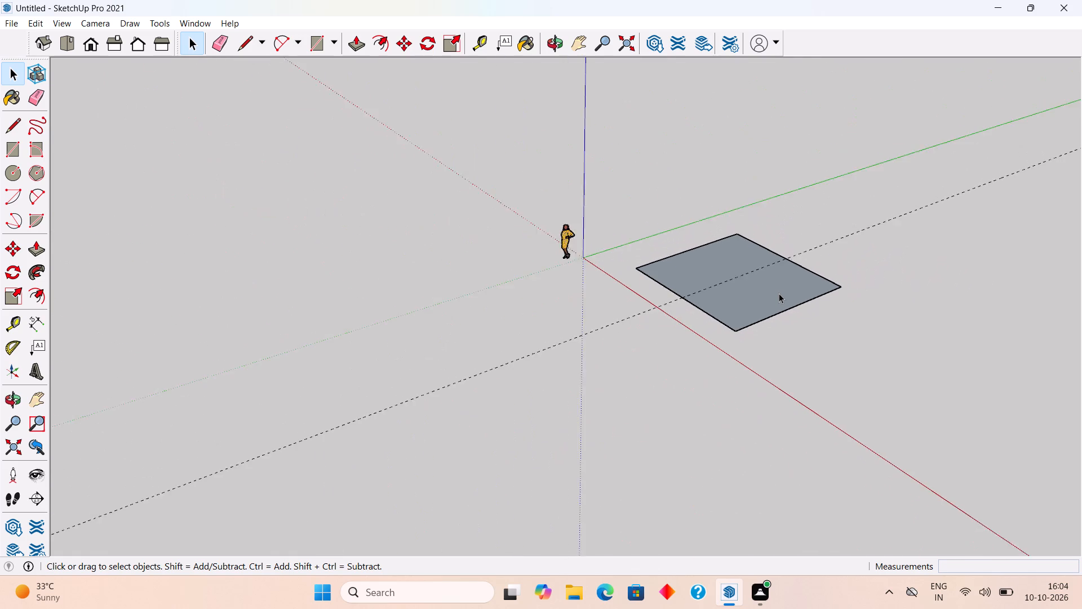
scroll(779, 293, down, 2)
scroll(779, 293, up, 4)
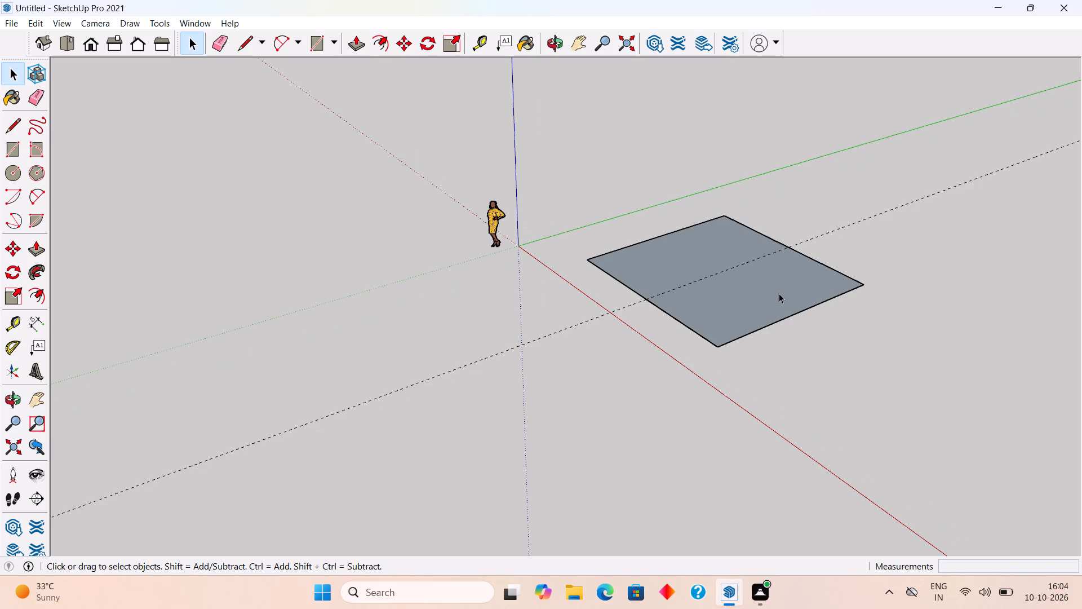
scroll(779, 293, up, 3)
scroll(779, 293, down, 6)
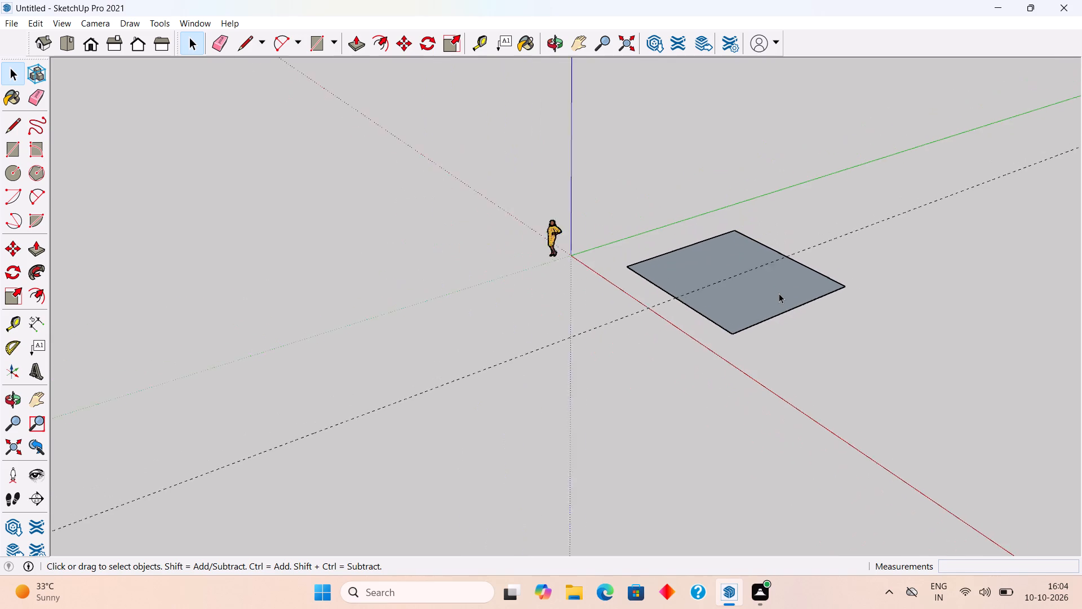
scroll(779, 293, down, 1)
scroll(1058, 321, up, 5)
Examine the square base and the guide line across it from a nearly overhead viewpoint.
middle_drag(910, 297, 786, 340)
scroll(786, 339, down, 2)
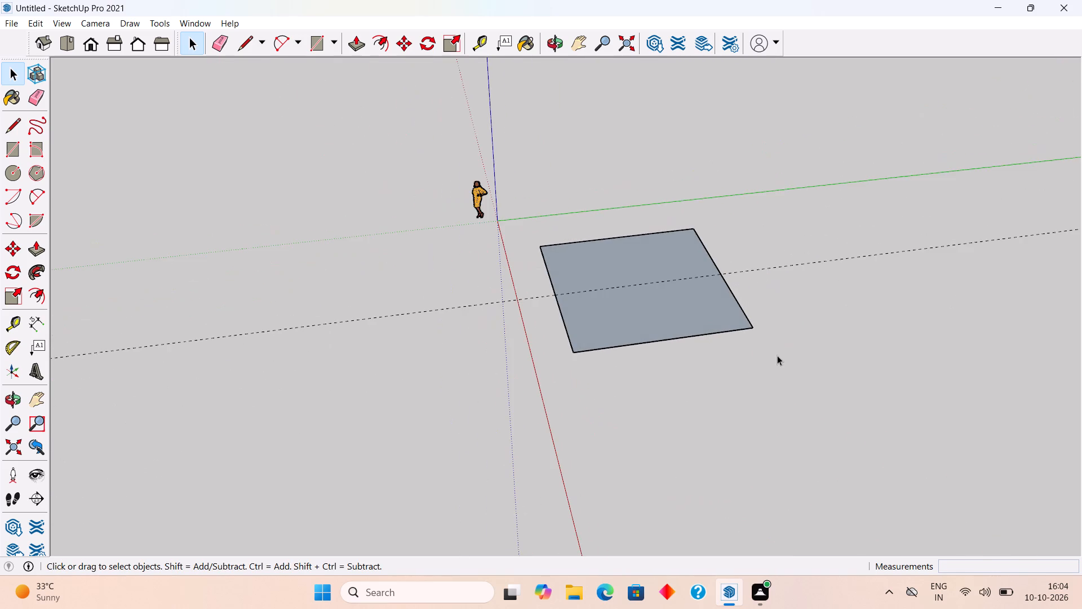
scroll(767, 321, up, 4)
middle_drag(756, 328, 699, 406)
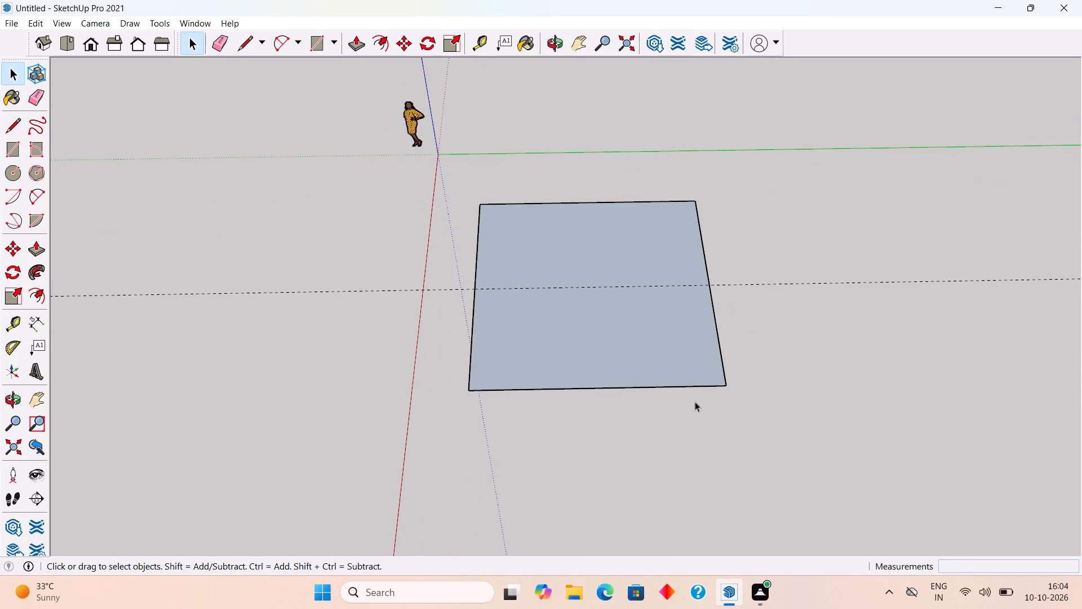
middle_drag(679, 352, 665, 411)
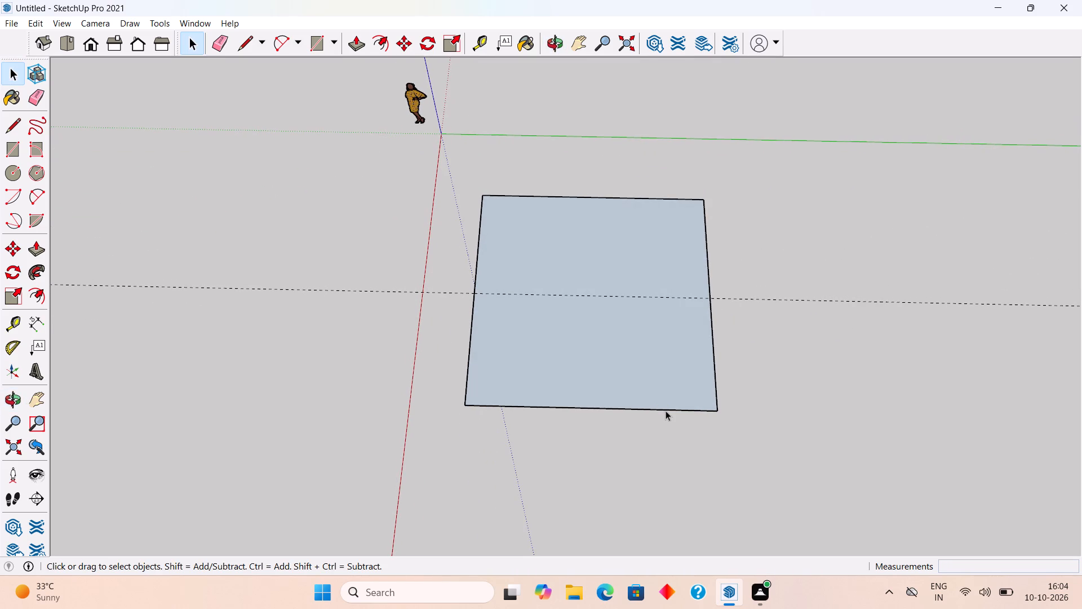
scroll(666, 411, up, 5)
scroll(666, 411, down, 5)
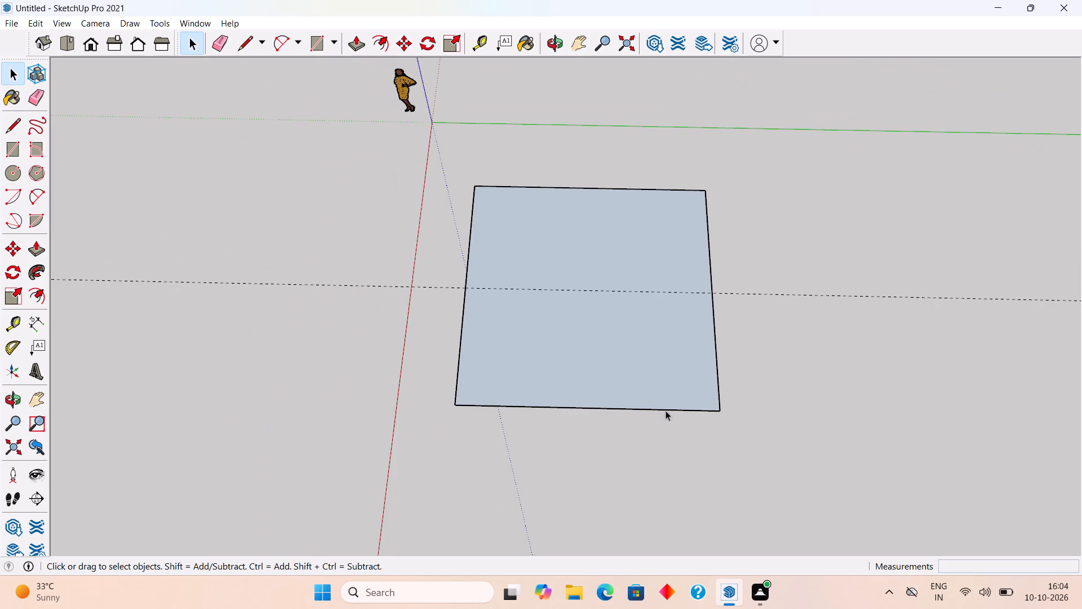
scroll(666, 411, up, 3)
middle_drag(680, 342, 695, 420)
scroll(694, 420, up, 1)
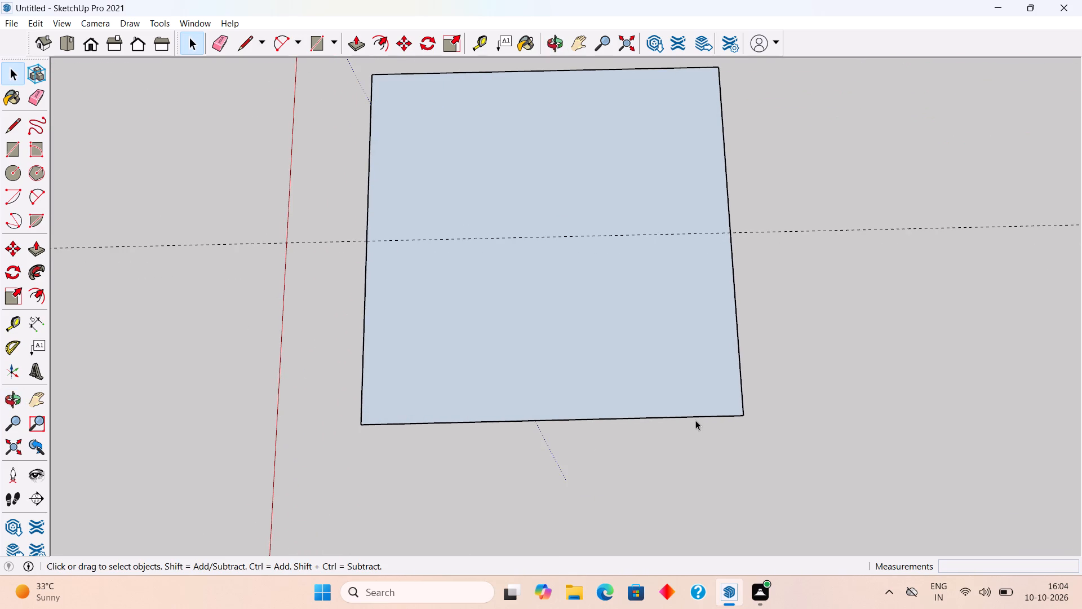
scroll(695, 420, down, 3)
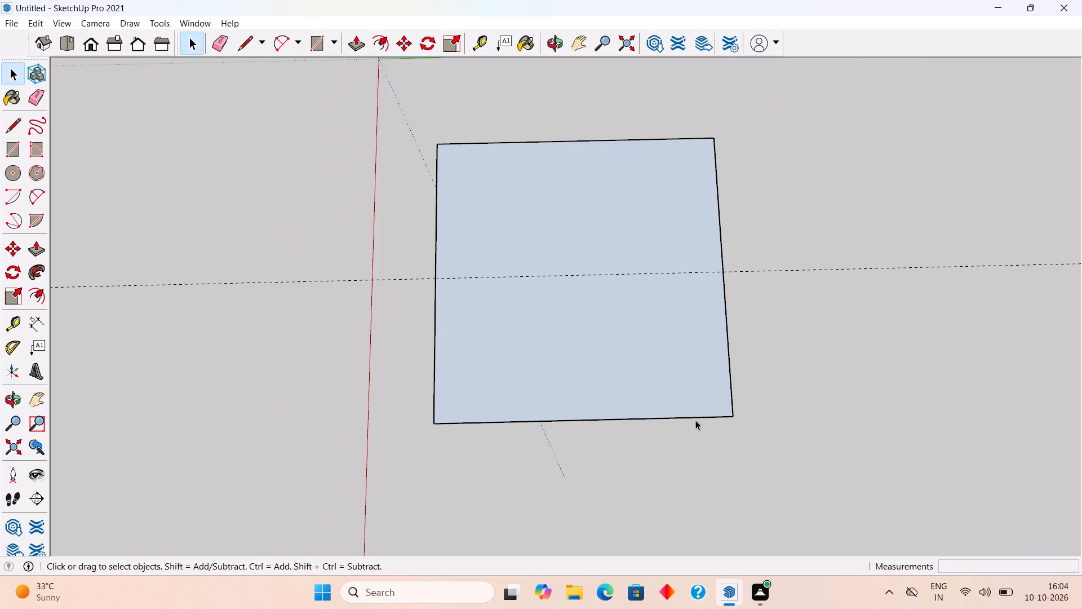
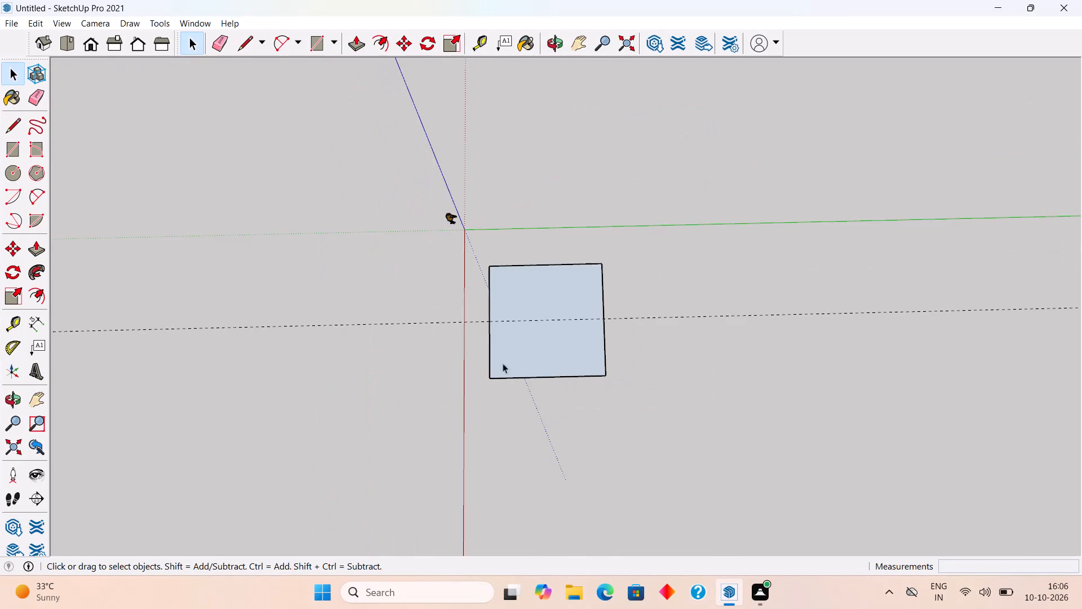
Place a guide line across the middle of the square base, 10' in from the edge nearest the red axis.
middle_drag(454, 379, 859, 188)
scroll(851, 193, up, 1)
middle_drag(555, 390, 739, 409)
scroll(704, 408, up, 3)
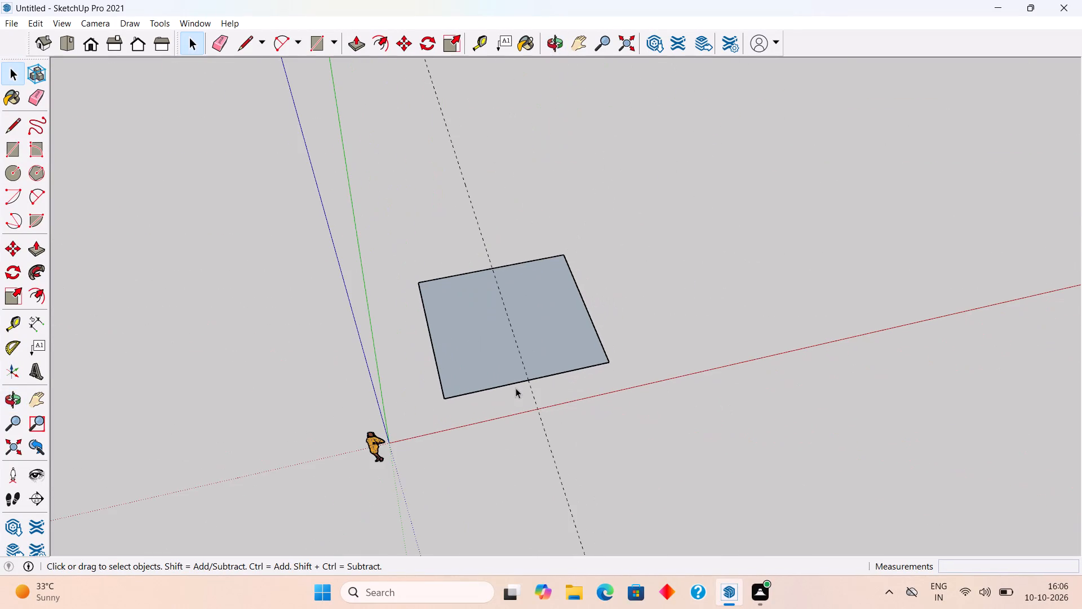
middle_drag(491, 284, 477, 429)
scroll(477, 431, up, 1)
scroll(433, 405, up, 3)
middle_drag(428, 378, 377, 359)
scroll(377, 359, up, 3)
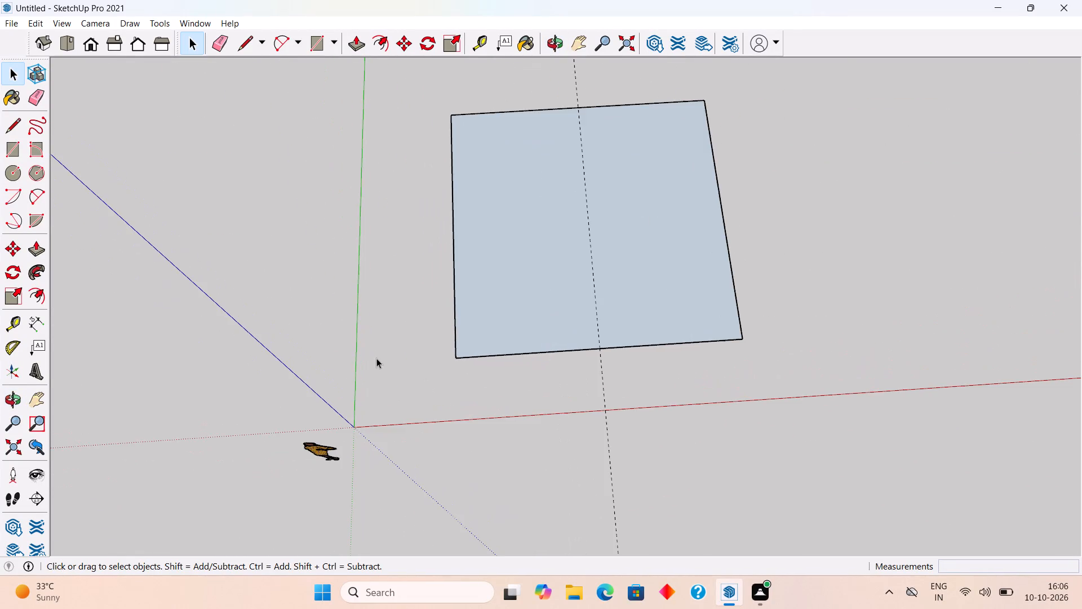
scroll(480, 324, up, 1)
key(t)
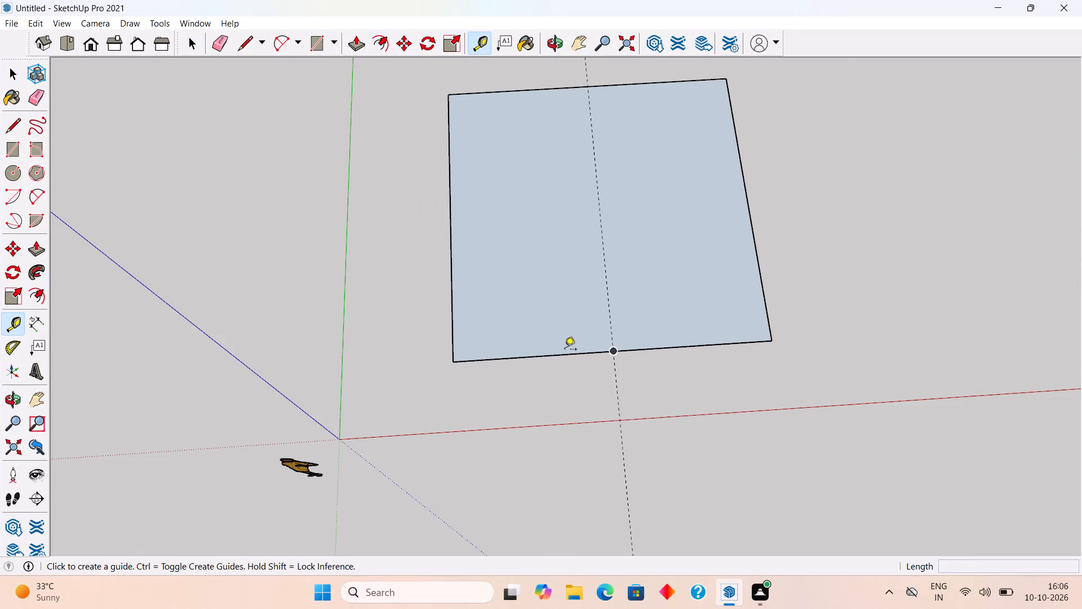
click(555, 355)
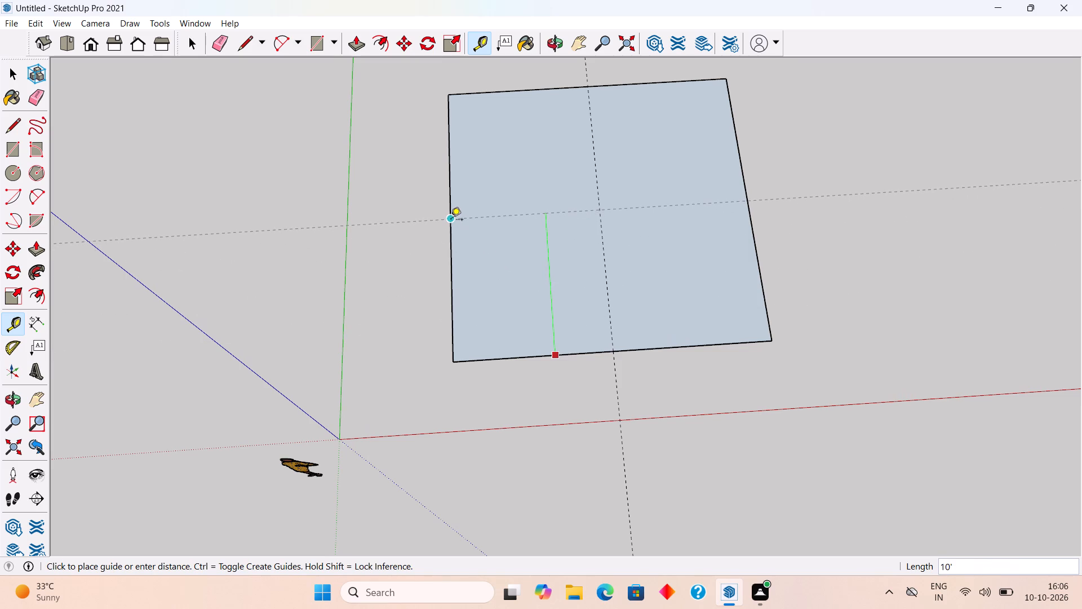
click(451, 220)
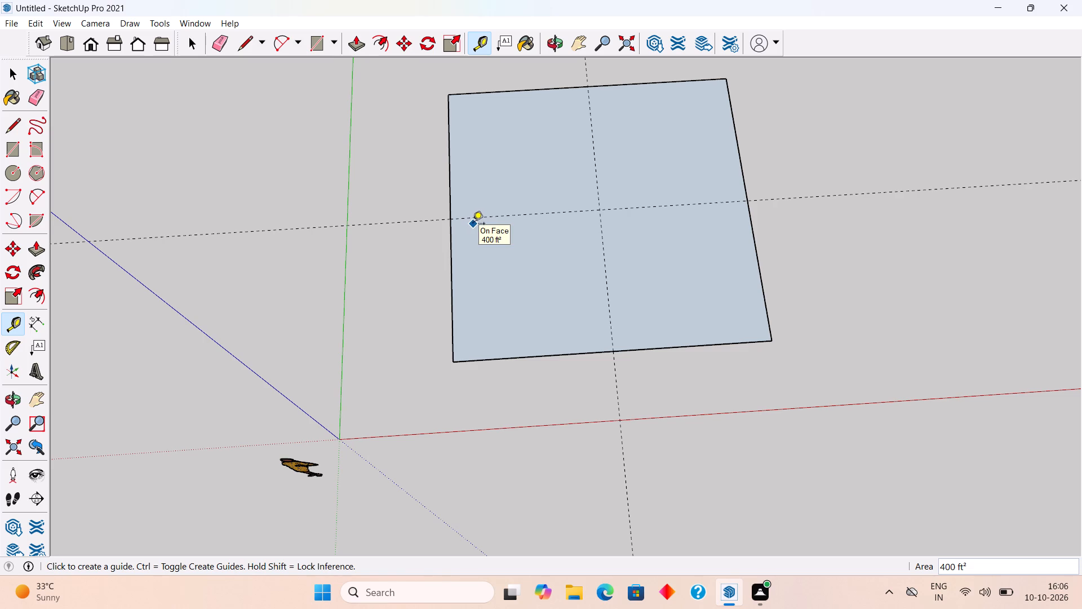
Examine the square base and the two guide lines crossing at its centre from several viewpoints and distances.
scroll(473, 224, up, 1)
scroll(473, 224, down, 5)
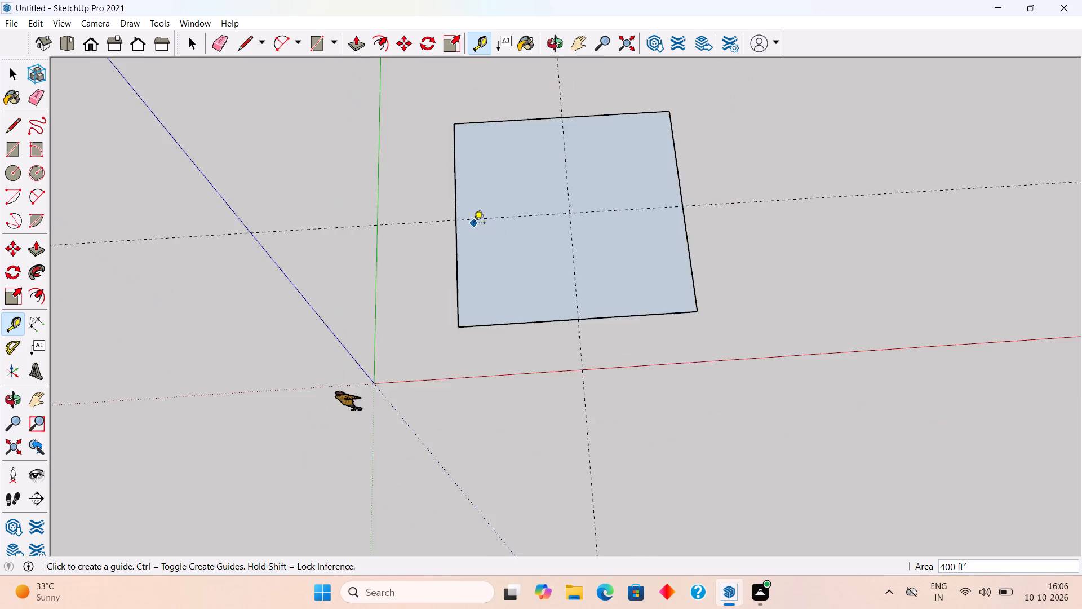
scroll(473, 224, up, 8)
scroll(482, 218, down, 5)
middle_drag(579, 205, 582, 342)
scroll(586, 342, up, 1)
scroll(588, 337, down, 5)
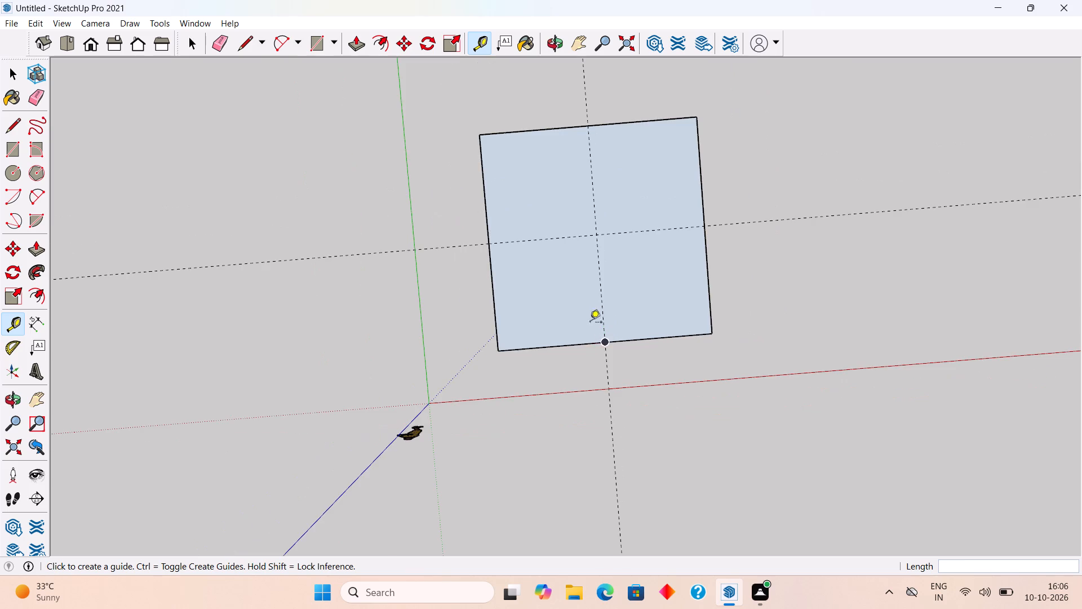
scroll(567, 277, up, 4)
scroll(559, 263, down, 5)
middle_drag(717, 365, 714, 367)
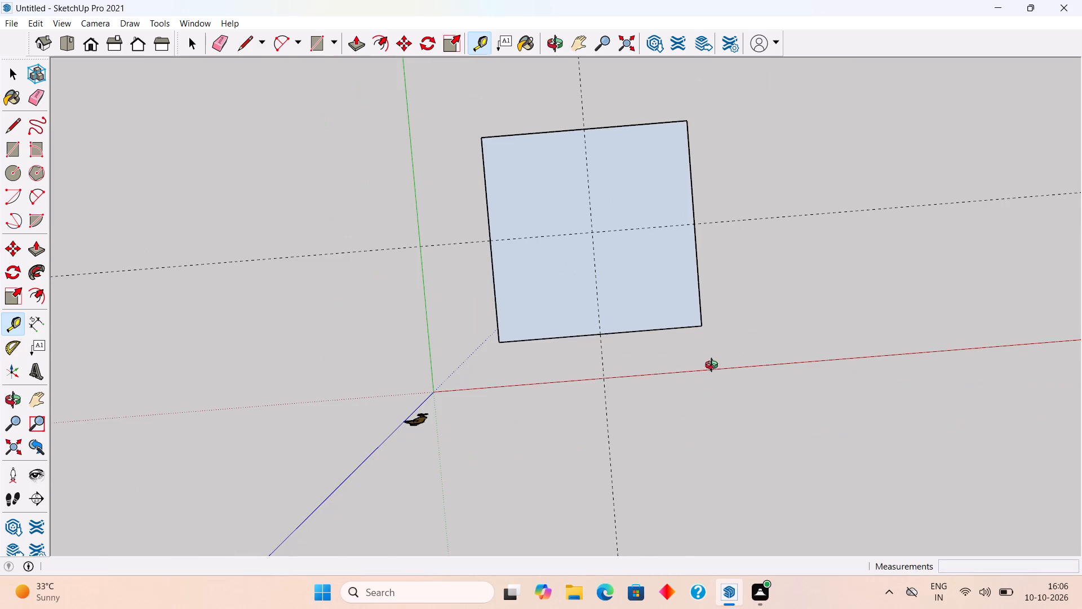
middle_drag(714, 367, 678, 366)
middle_drag(529, 414, 438, 271)
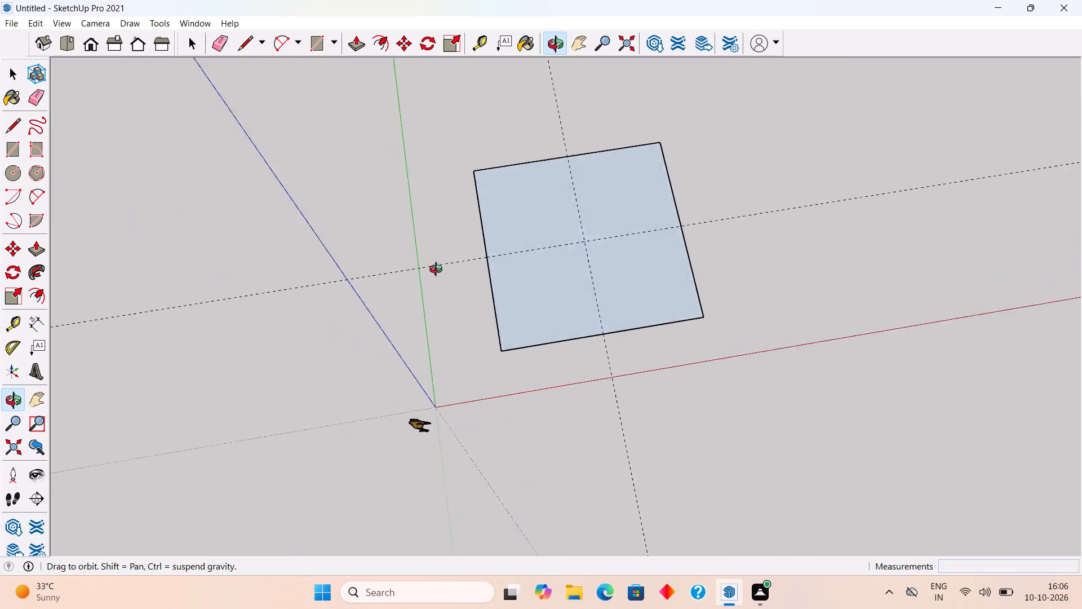
middle_drag(438, 271, 347, 215)
scroll(582, 217, up, 4)
middle_drag(581, 241, 599, 284)
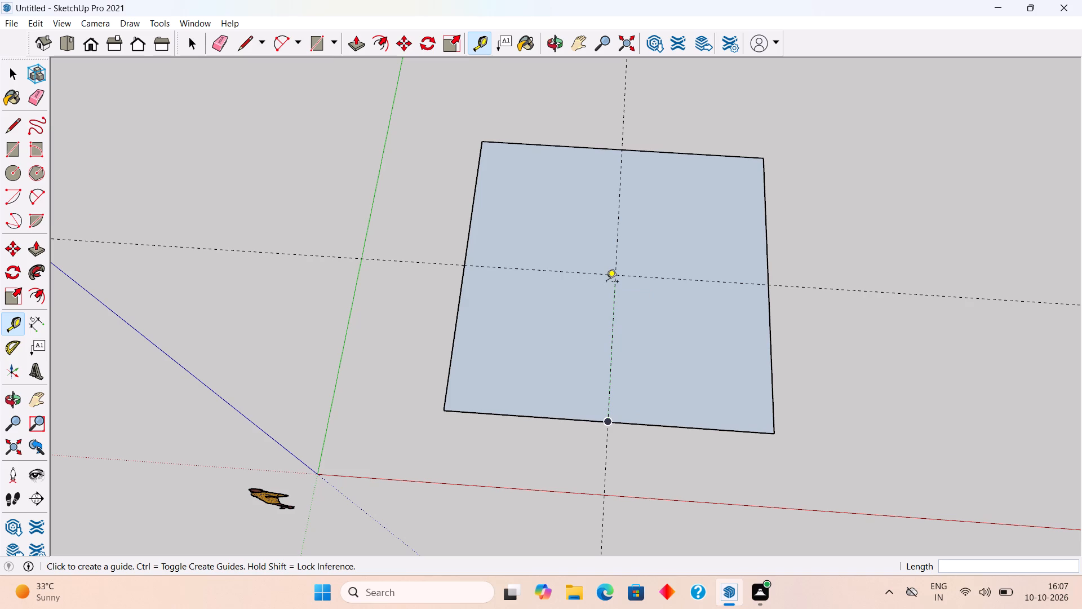
scroll(606, 283, up, 4)
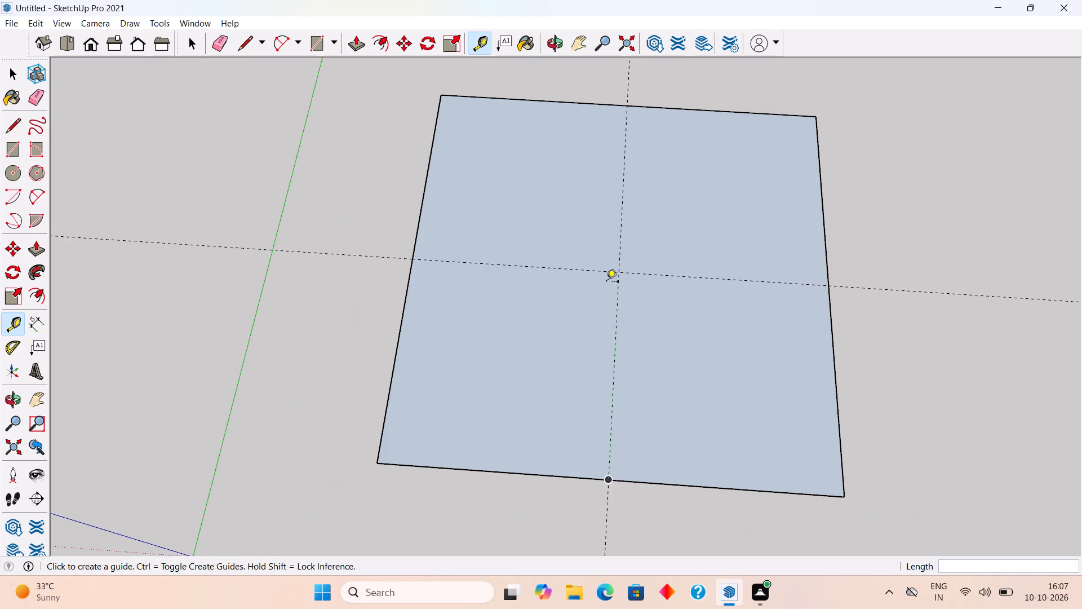
scroll(613, 283, up, 2)
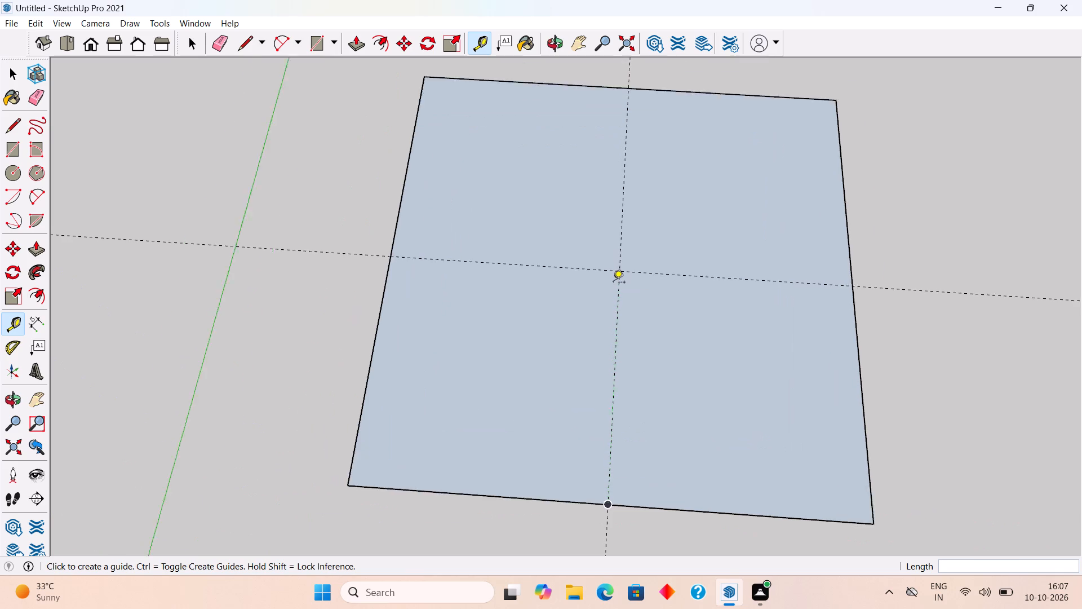
scroll(613, 283, up, 2)
scroll(613, 283, down, 4)
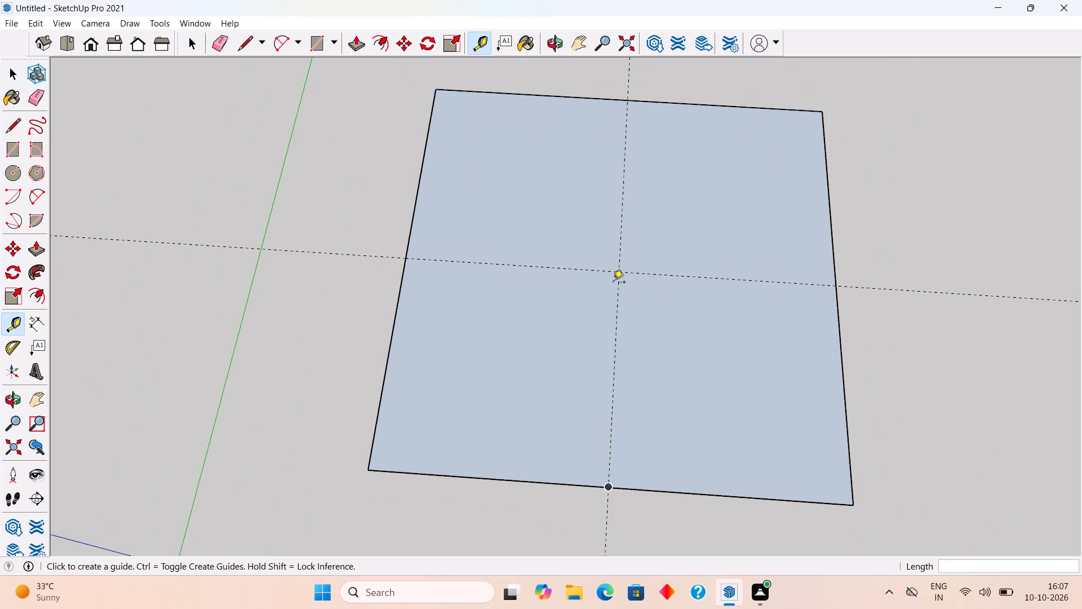
scroll(613, 283, up, 4)
middle_drag(632, 249, 635, 307)
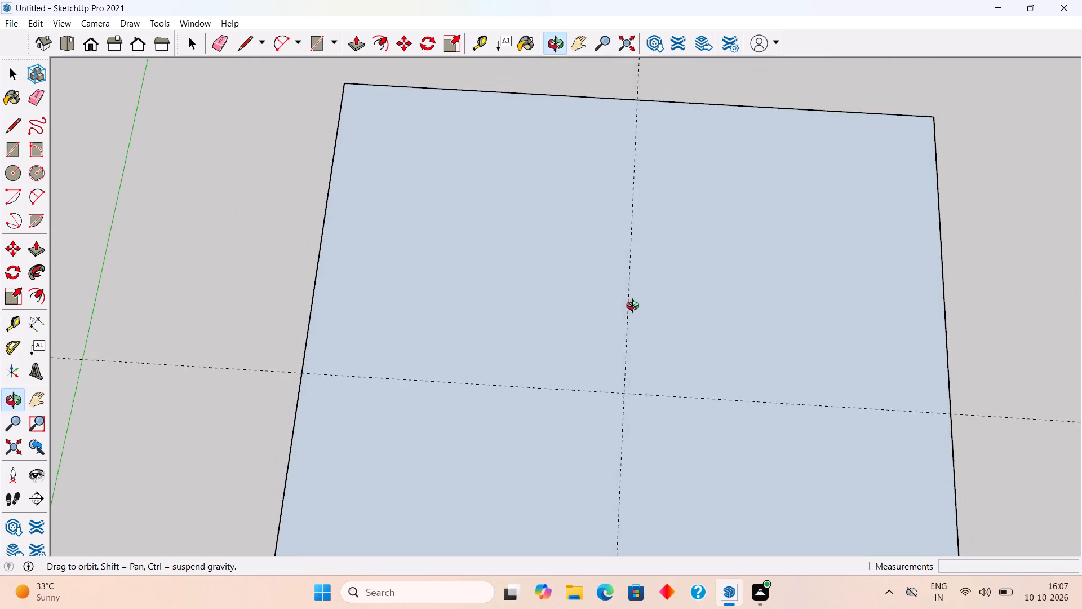
middle_drag(635, 307, 634, 310)
scroll(633, 320, down, 3)
scroll(633, 321, up, 1)
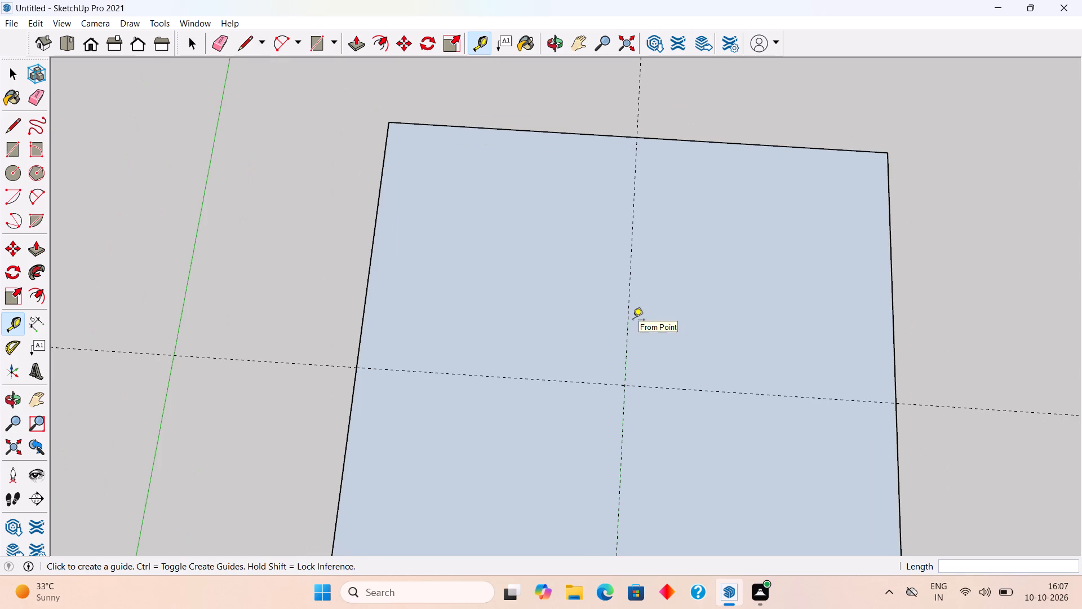
scroll(529, 332, down, 6)
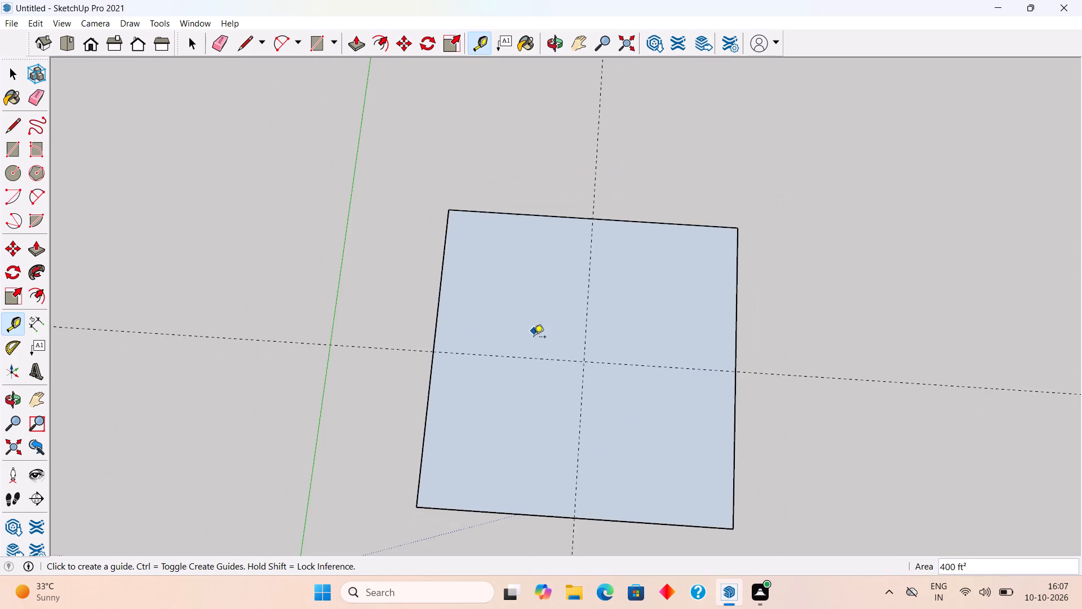
middle_drag(587, 360, 651, 321)
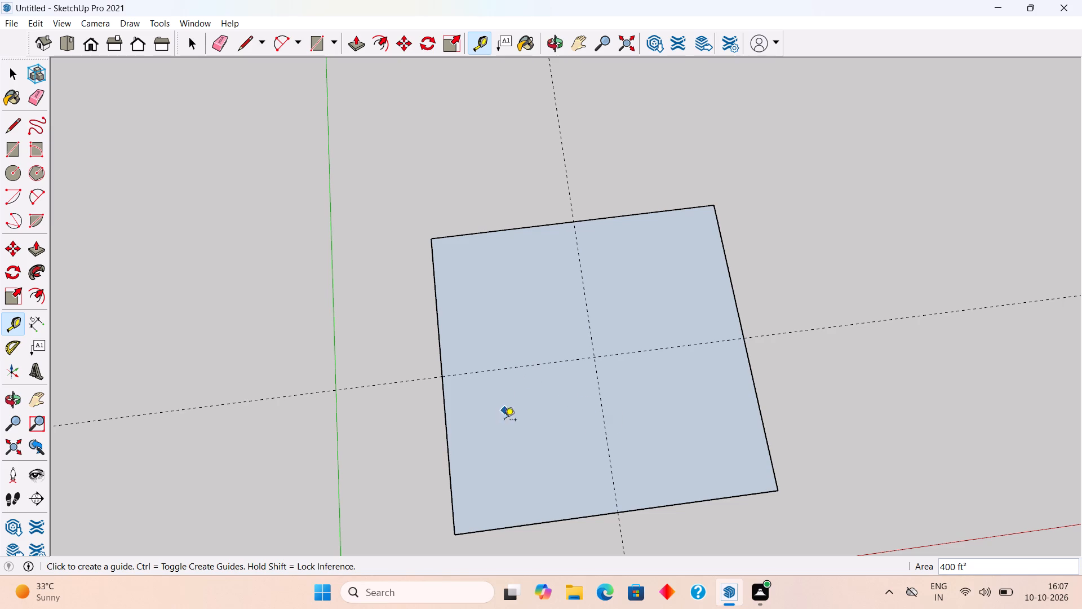
middle_drag(500, 422, 475, 405)
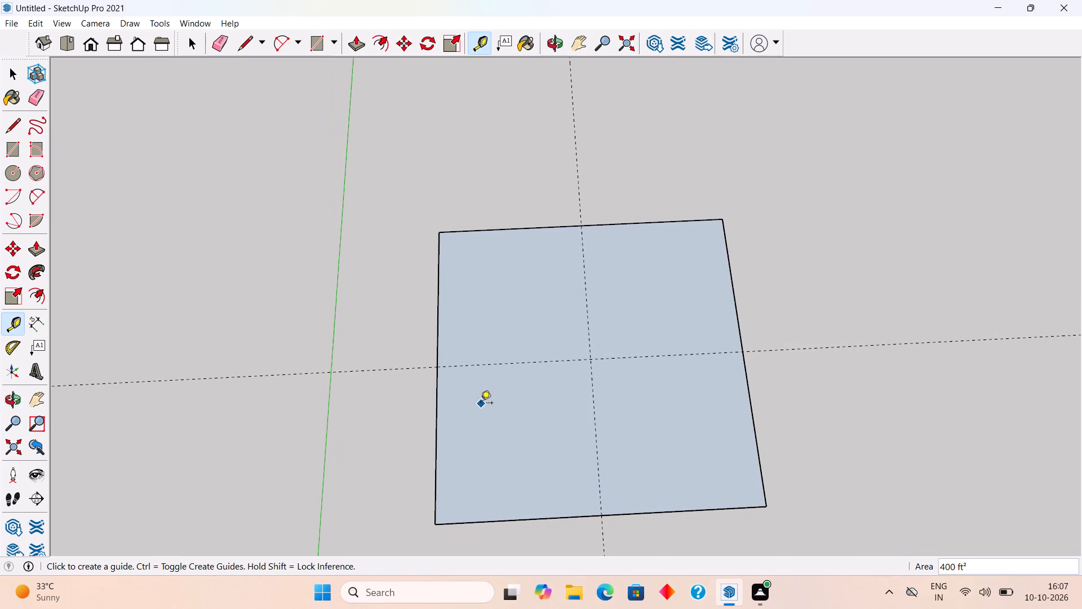
Undo both guide lines so that only the square base is left.
key(ctrl+z)
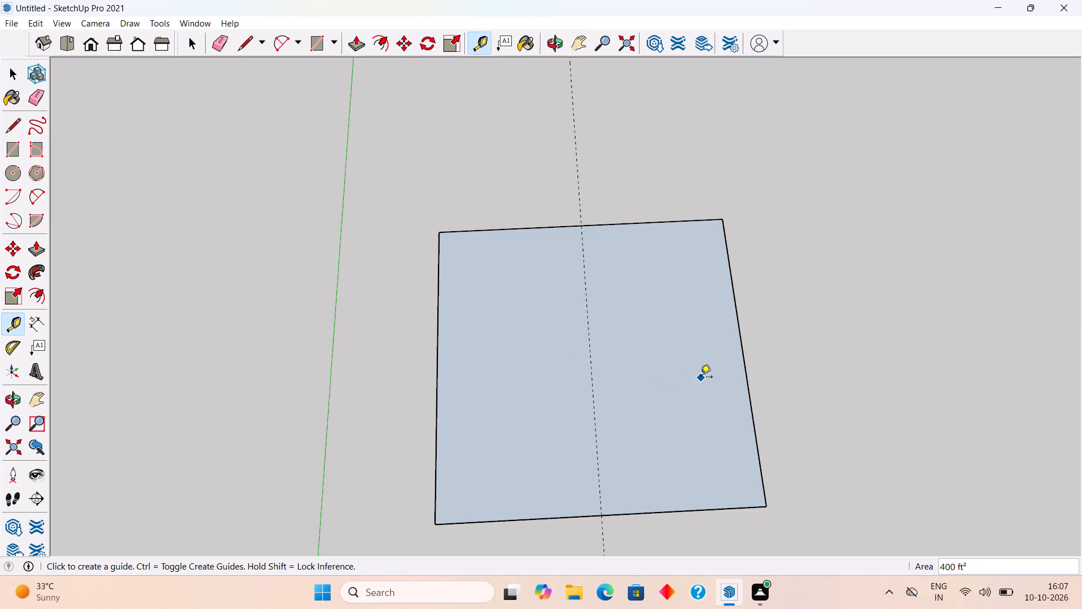
key(space)
key(ctrl+z)
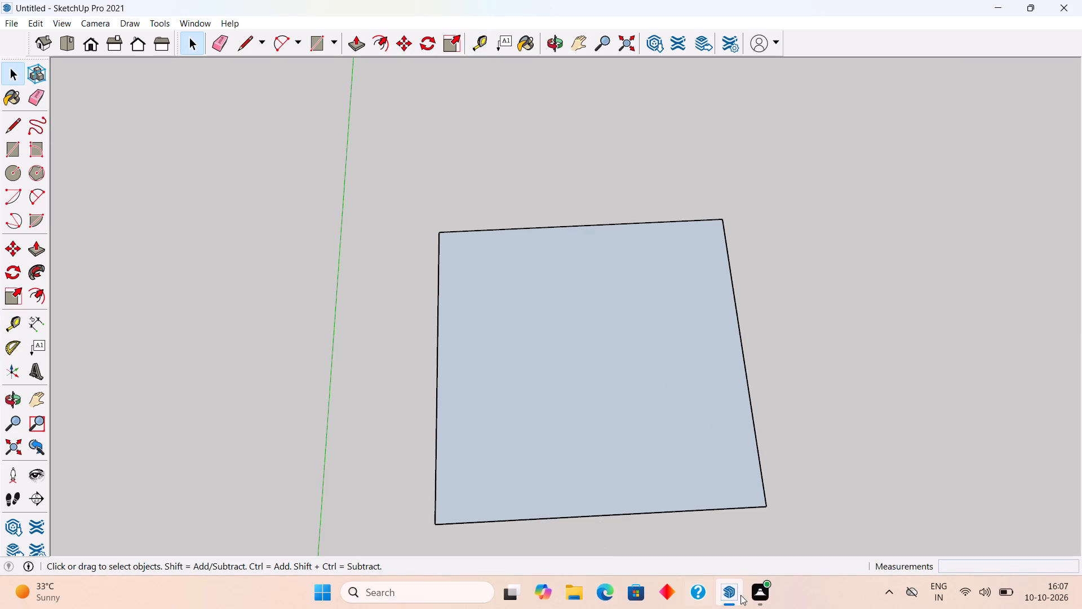
Push/Pull the square base up 6" into a slab.
scroll(447, 357, down, 2)
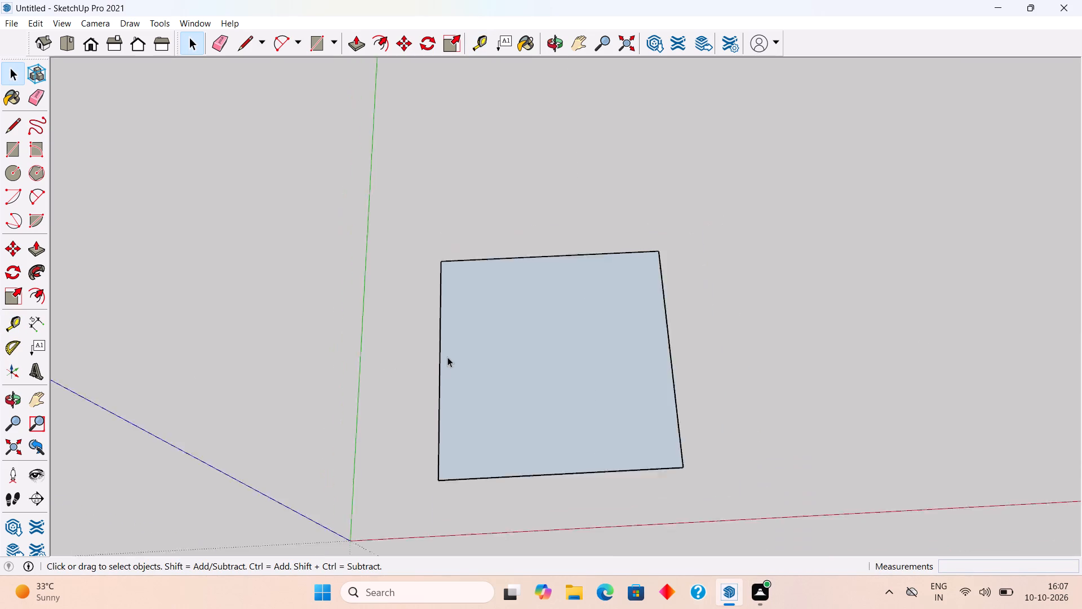
scroll(447, 357, down, 3)
scroll(494, 377, up, 5)
key(p)
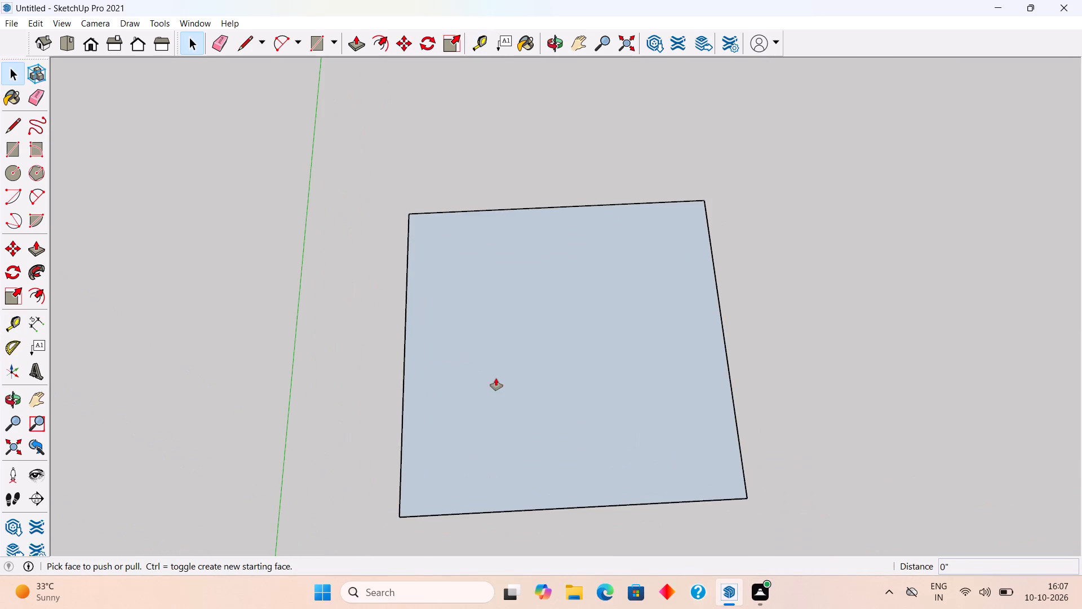
click(497, 378)
text(6")
key(Return)
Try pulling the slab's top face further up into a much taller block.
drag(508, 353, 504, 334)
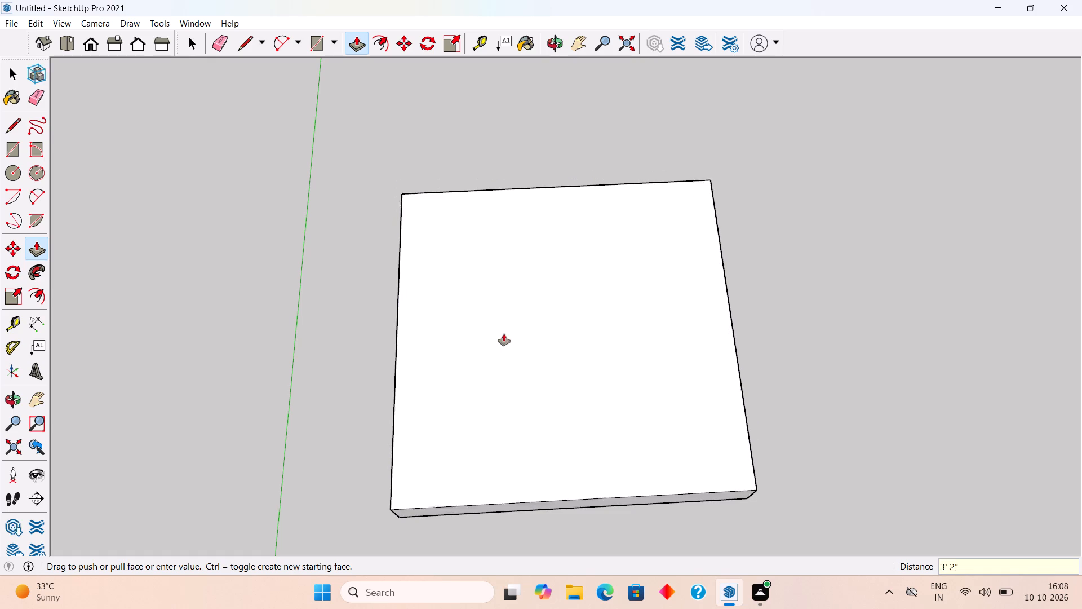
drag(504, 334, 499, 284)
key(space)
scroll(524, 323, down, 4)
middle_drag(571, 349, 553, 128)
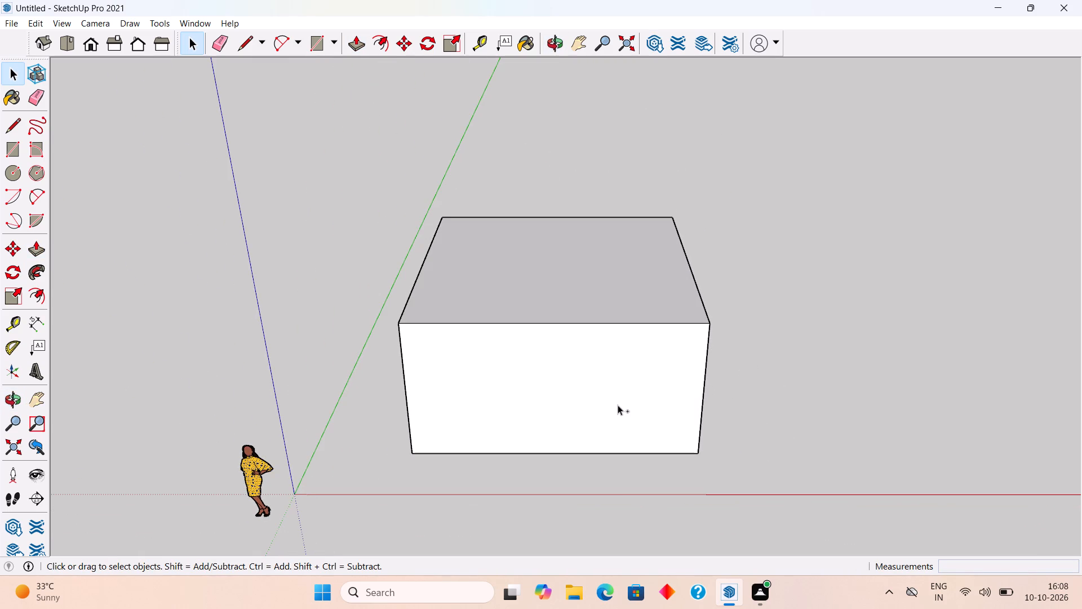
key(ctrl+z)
Make a group from all of the slab's faces and edges.
middle_drag(666, 442, 622, 367)
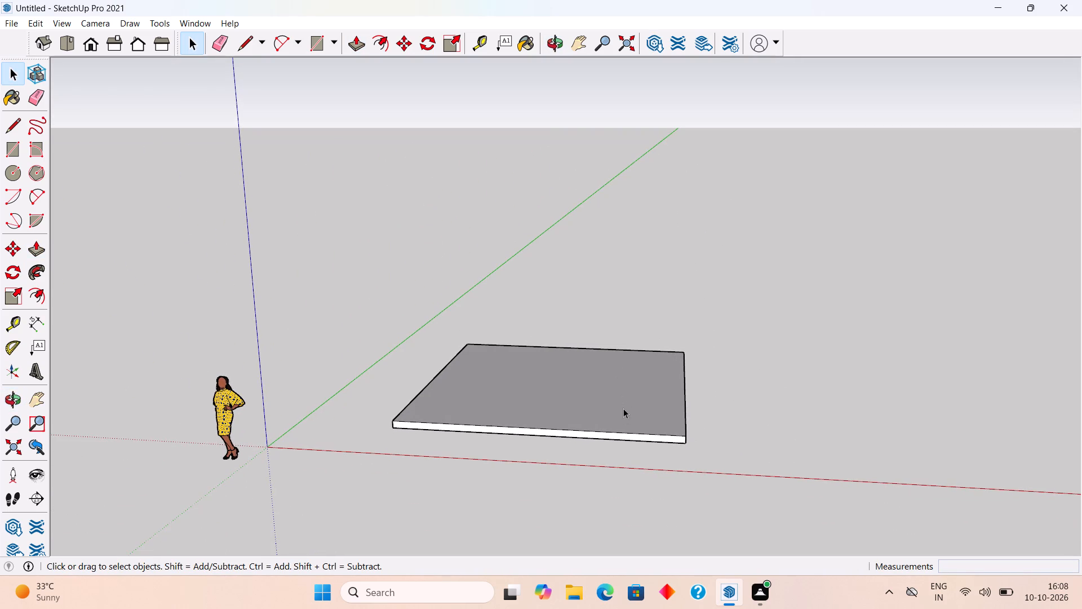
triple_click(629, 434)
right_click(631, 434)
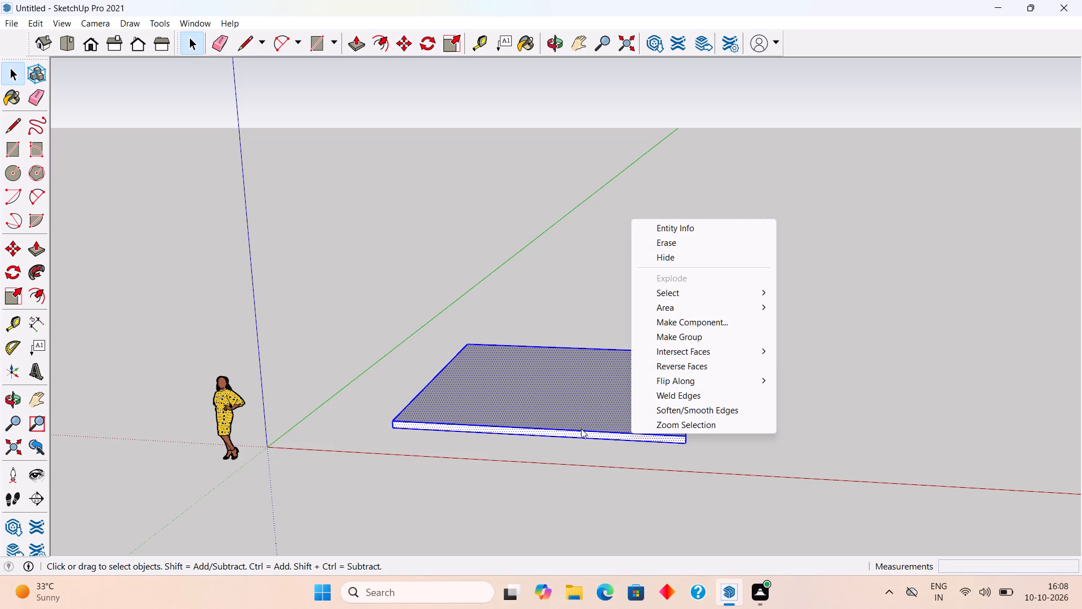
click(671, 338)
Inside the slab group, extend the thin side face that looks along the positive red axis outward by 10'.
middle_drag(591, 326, 604, 400)
scroll(604, 400, down, 3)
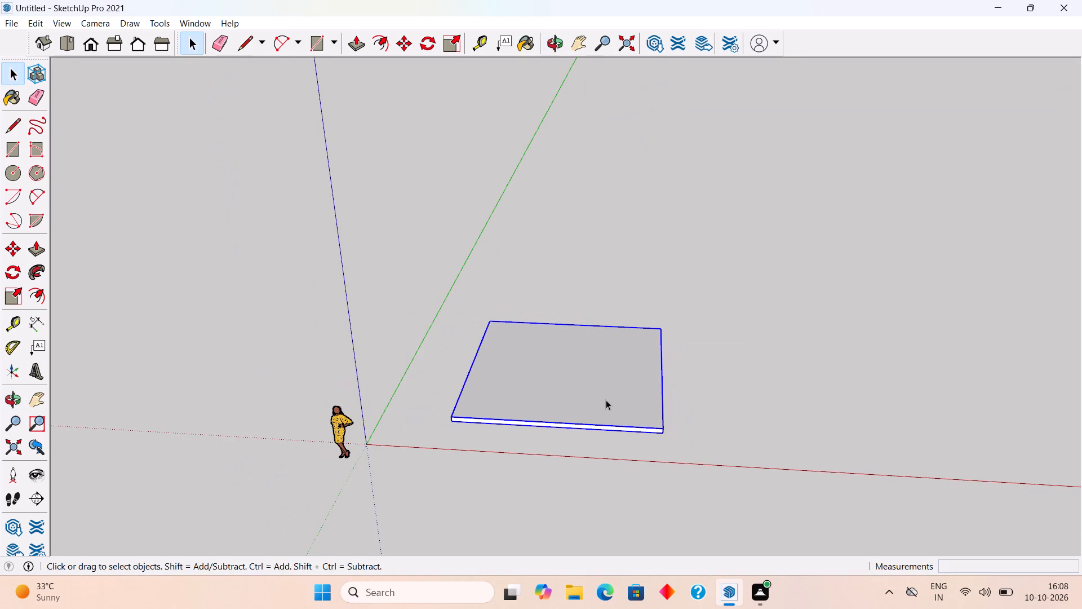
scroll(606, 399, up, 6)
scroll(611, 391, down, 2)
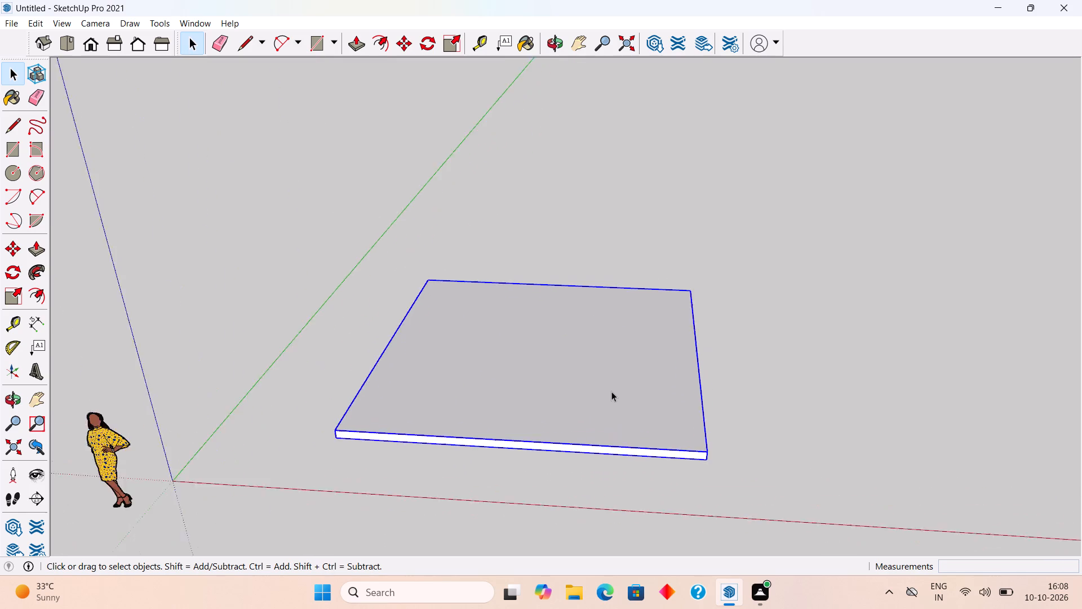
scroll(611, 391, down, 3)
middle_drag(622, 337, 329, 319)
middle_drag(683, 417, 609, 413)
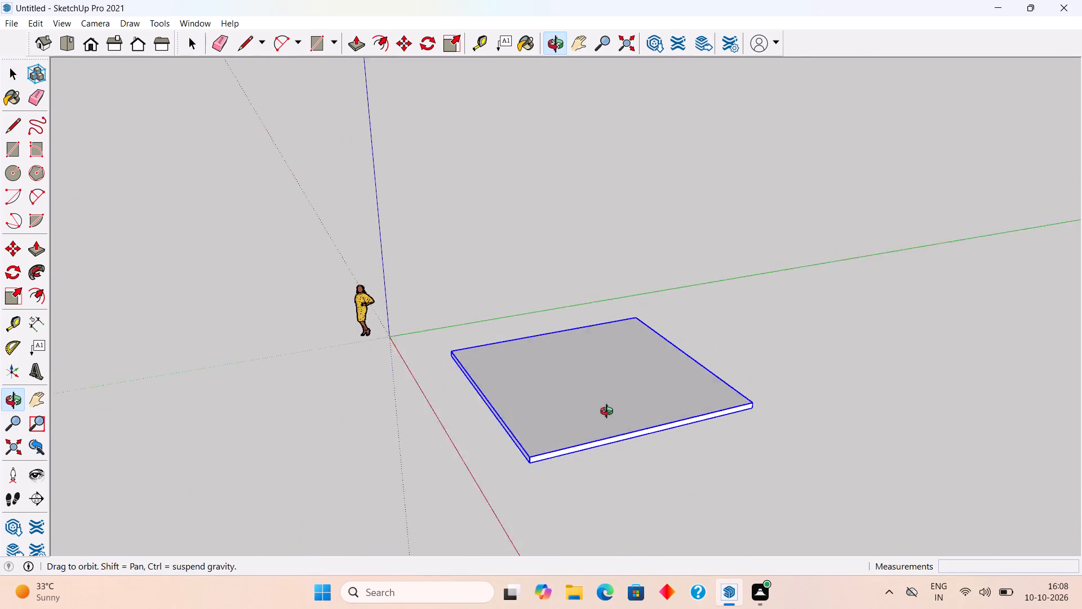
middle_drag(609, 413, 569, 395)
click(582, 489)
scroll(583, 416, up, 6)
triple_click(585, 443)
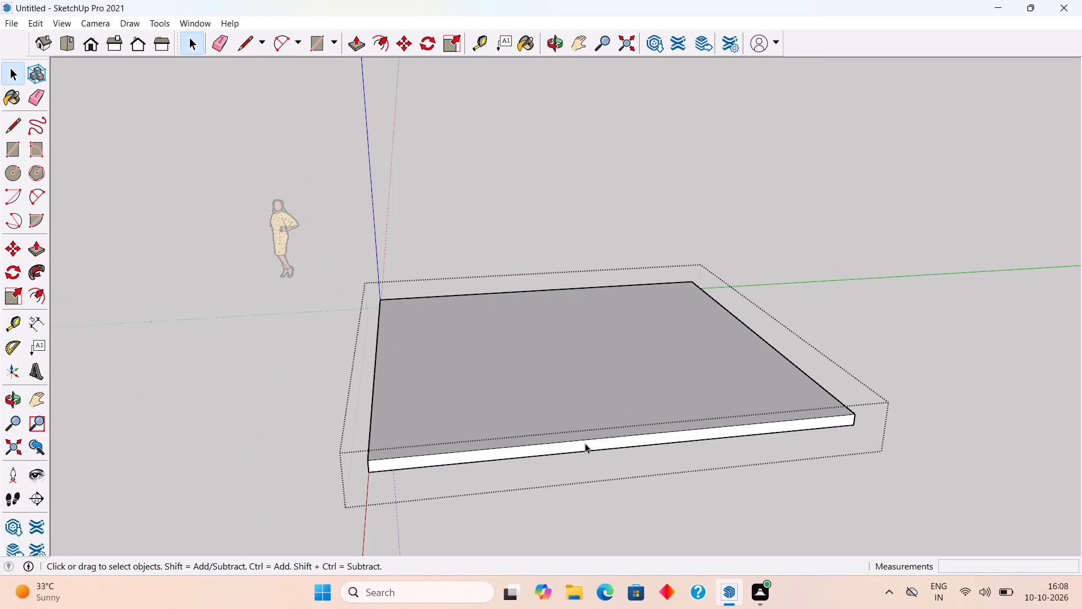
scroll(587, 440, up, 5)
key(p)
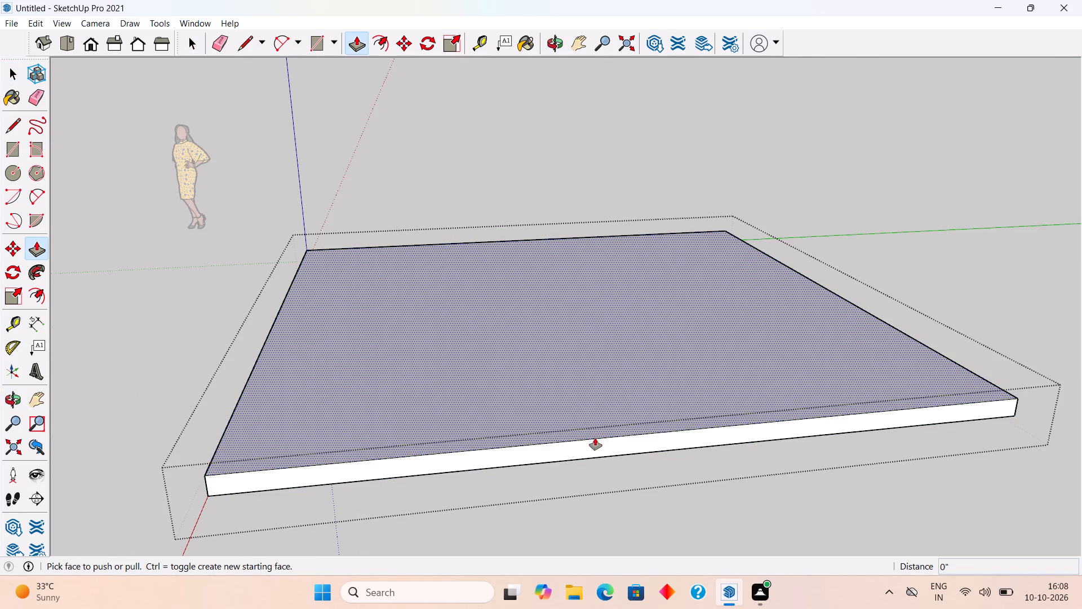
click(597, 448)
text(10')
key(Return)
key(space)
Examine the extended slab from the side facing the red axis at a low viewing angle.
scroll(737, 428, down, 3)
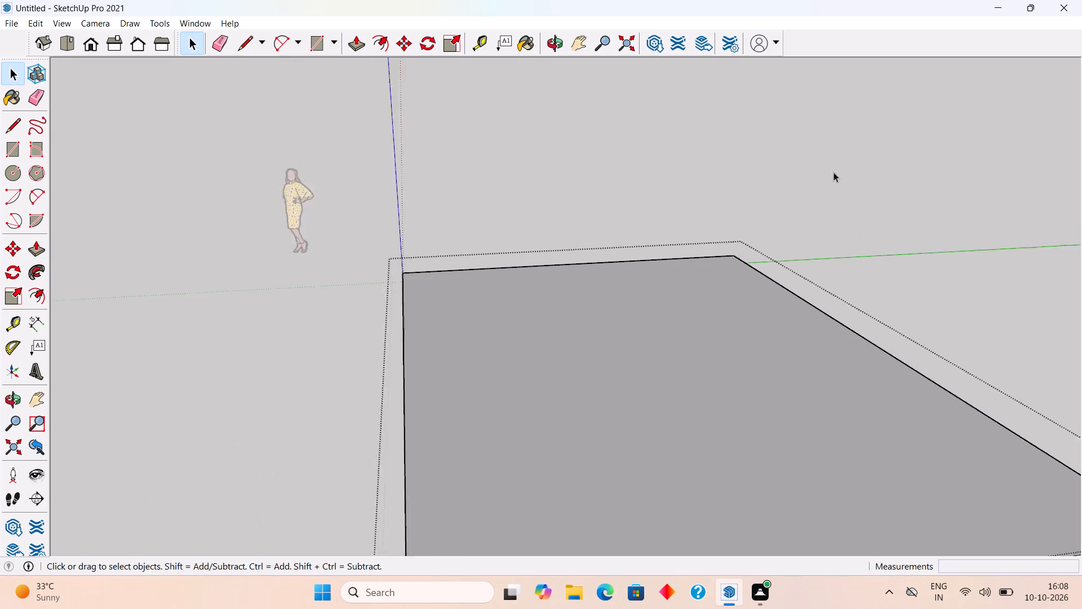
scroll(833, 172, down, 8)
scroll(530, 414, down, 1)
middle_drag(533, 416, 776, 379)
scroll(776, 379, down, 3)
middle_drag(716, 291, 904, 289)
scroll(870, 302, down, 4)
scroll(738, 69, up, 4)
middle_drag(779, 253, 779, 294)
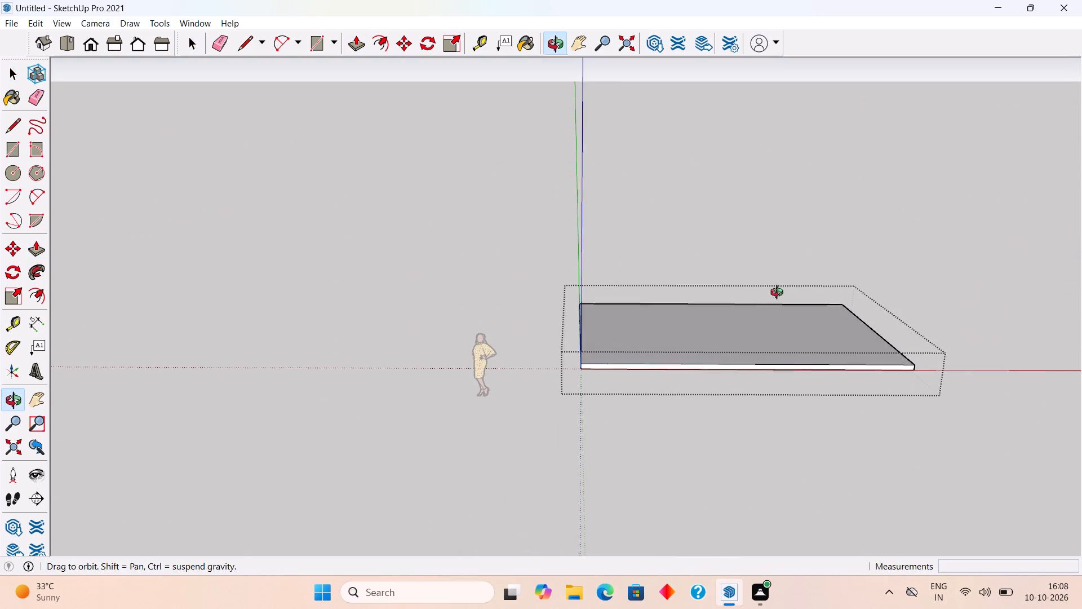
middle_drag(779, 294, 780, 307)
scroll(783, 306, up, 1)
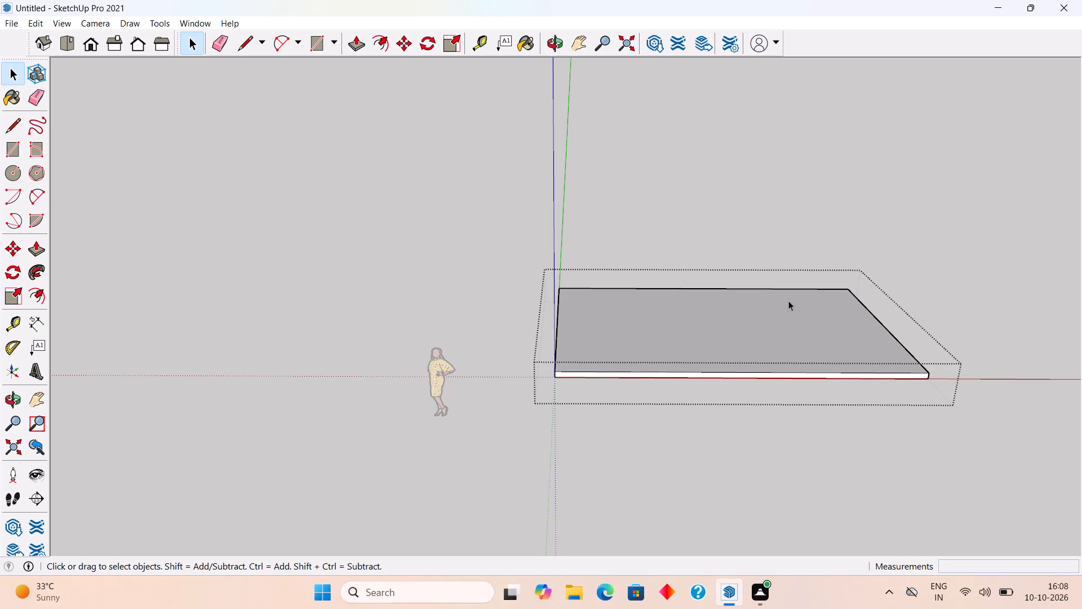
scroll(792, 297, up, 1)
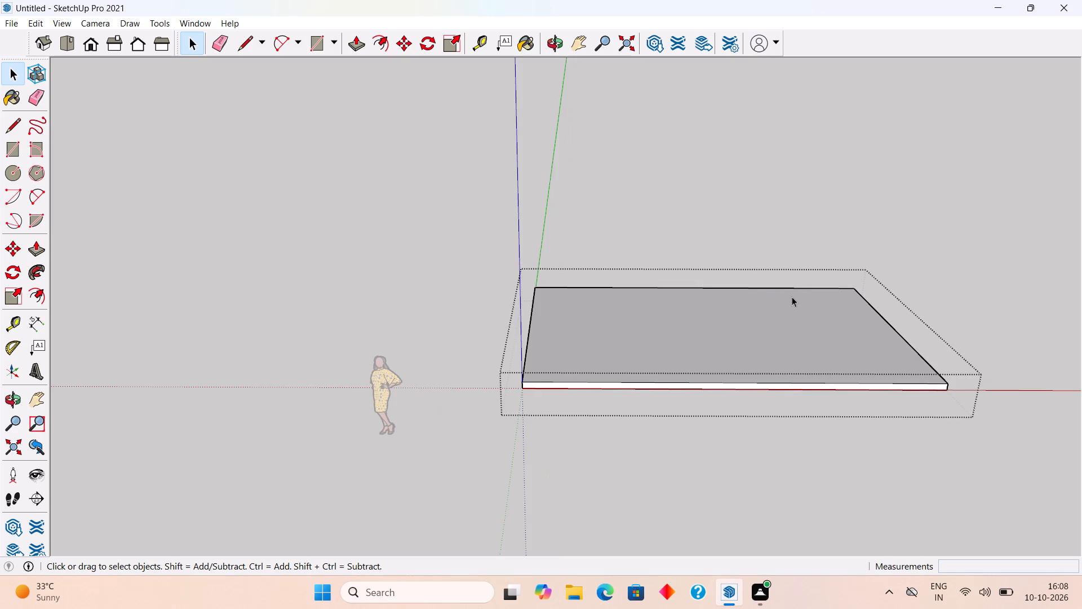
Examine the extended slab from steep and low viewing angles along its long edge on the red axis.
scroll(792, 297, up, 1)
scroll(792, 296, down, 3)
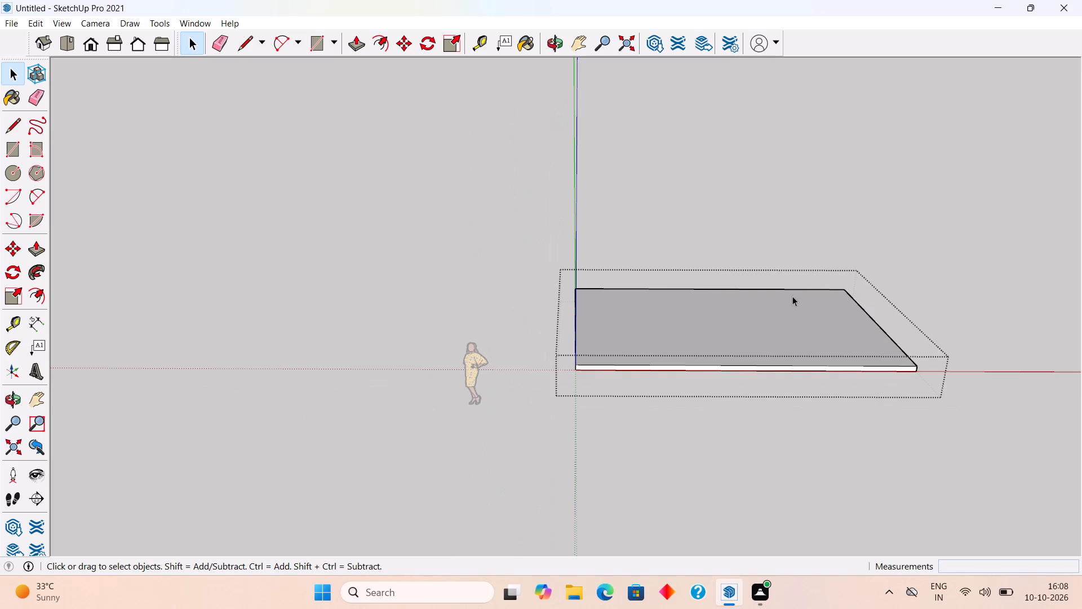
scroll(792, 296, up, 3)
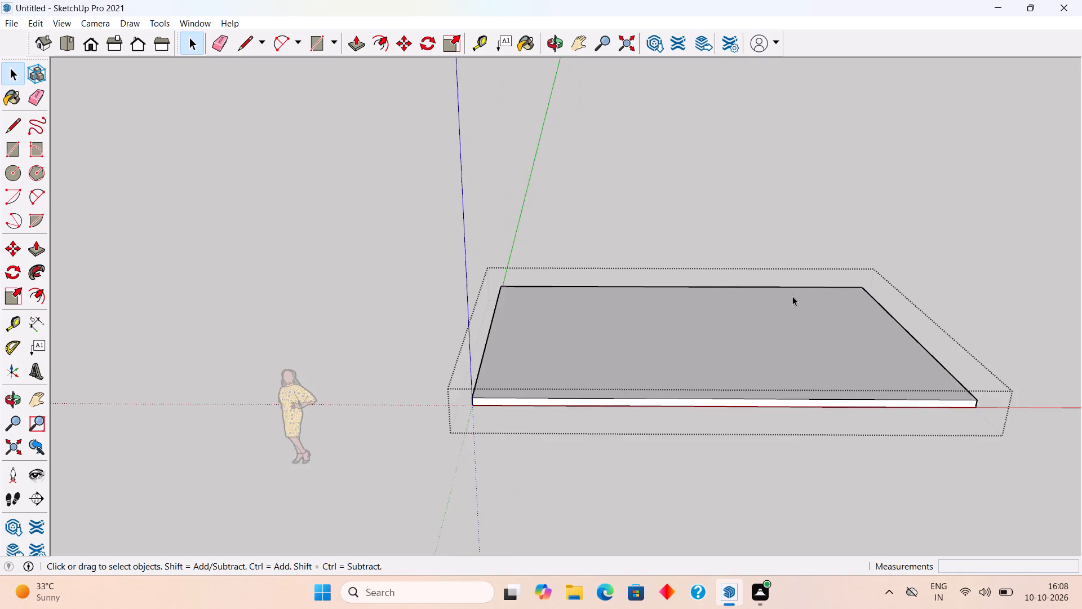
scroll(792, 296, down, 3)
middle_drag(833, 302, 823, 415)
scroll(832, 408, up, 1)
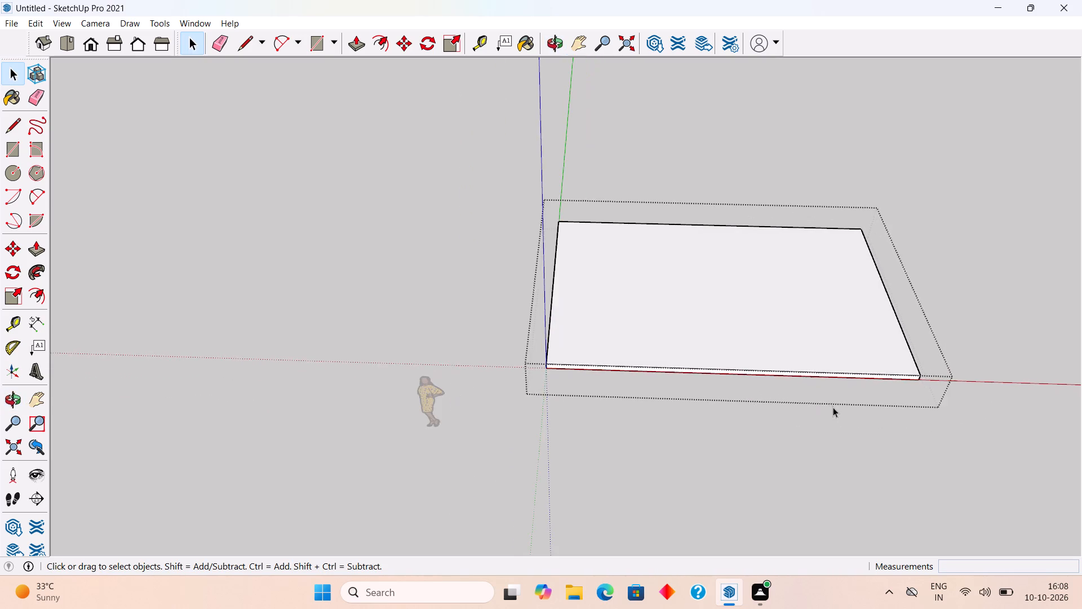
scroll(889, 333, up, 4)
middle_drag(834, 360, 934, 397)
scroll(934, 392, up, 1)
scroll(744, 329, up, 3)
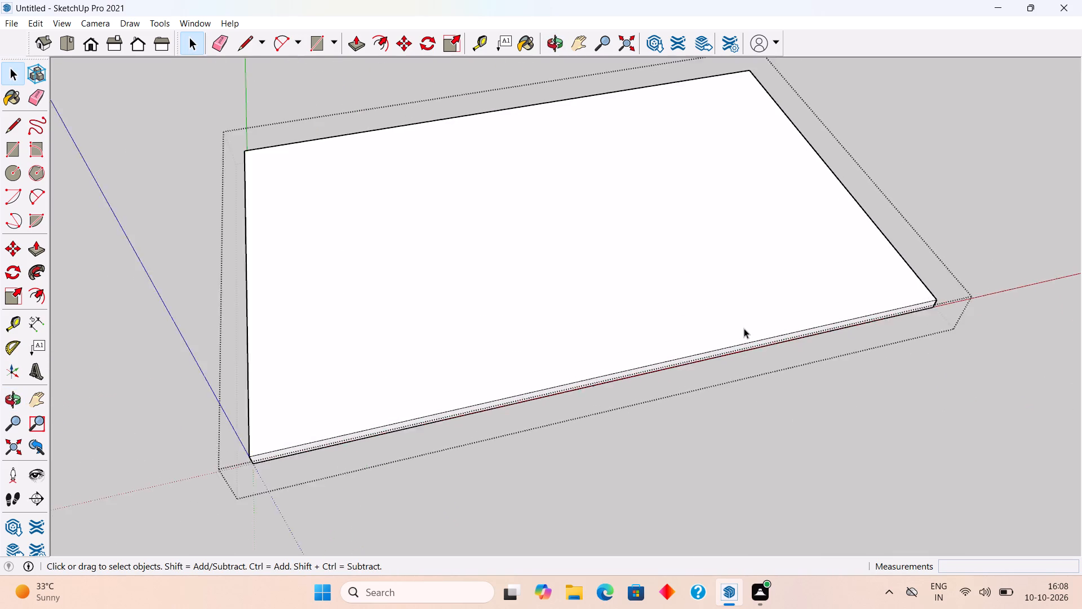
scroll(744, 328, up, 2)
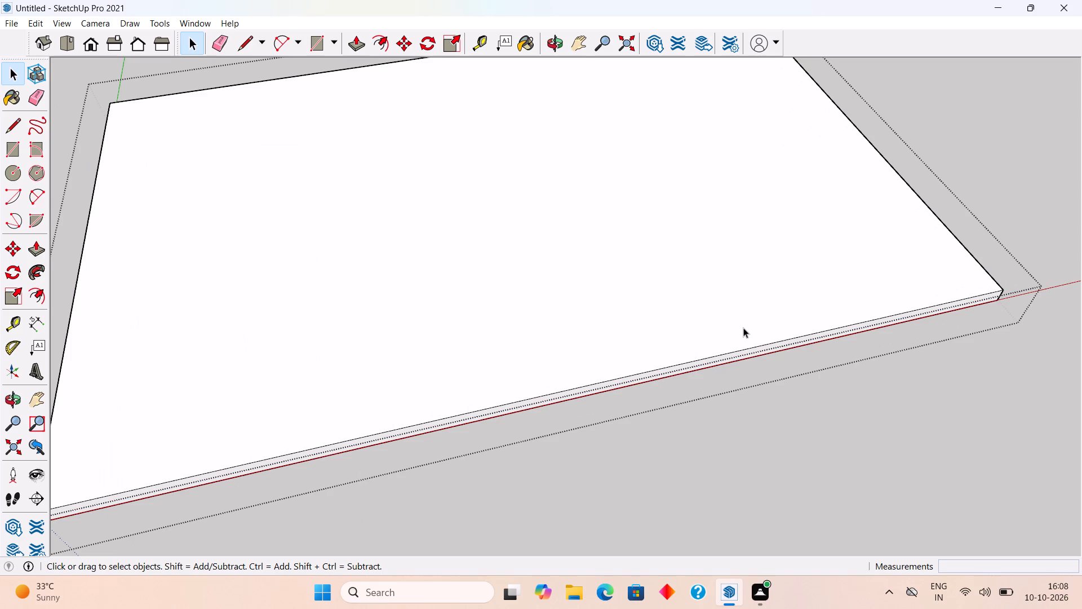
scroll(743, 328, up, 4)
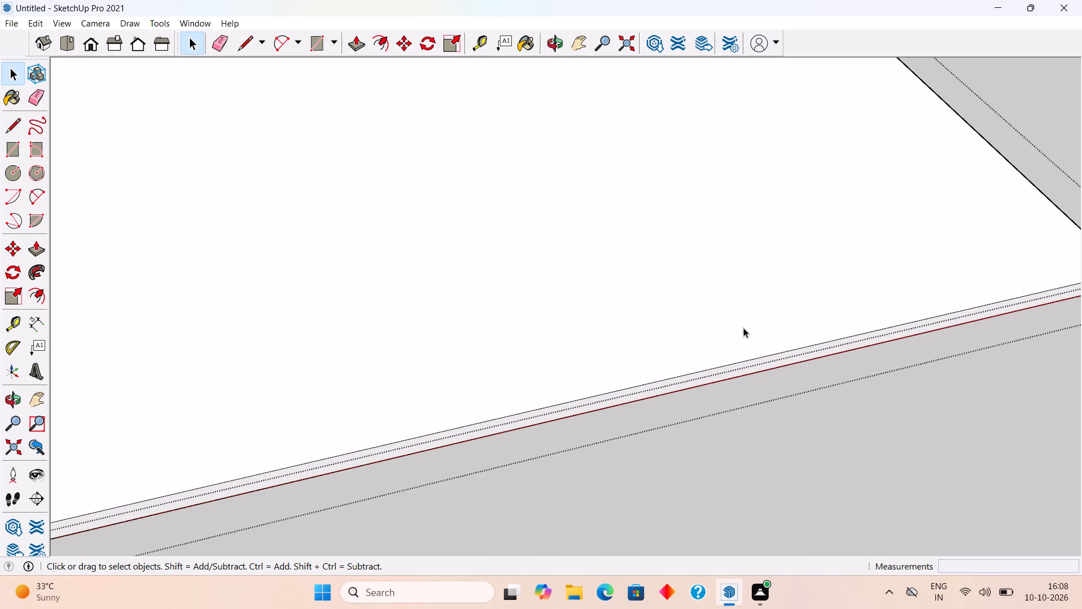
scroll(743, 328, up, 2)
scroll(744, 326, down, 8)
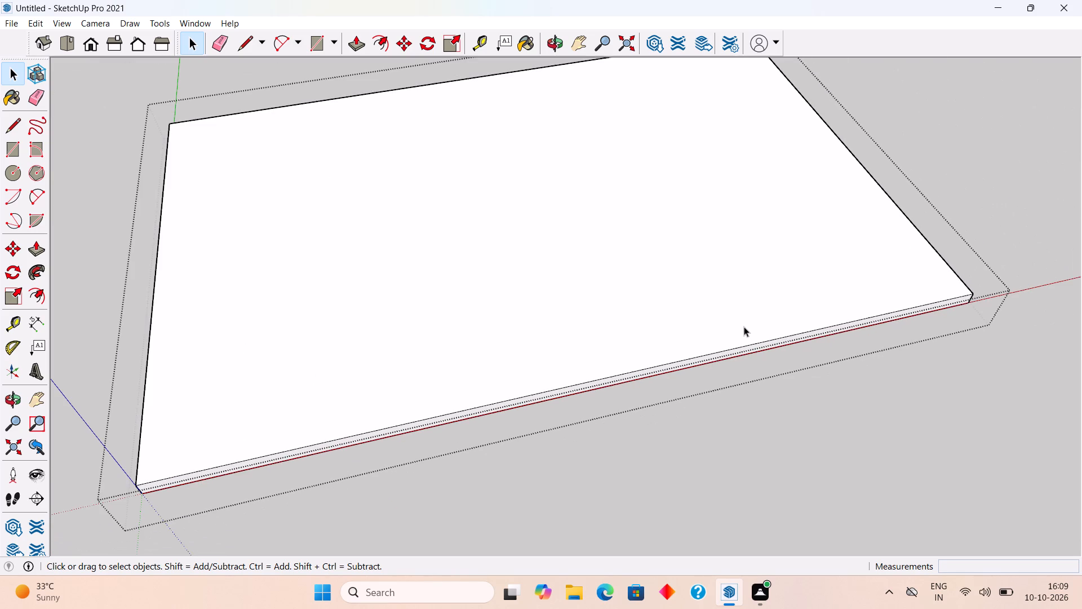
middle_drag(799, 301, 700, 329)
scroll(700, 329, down, 3)
middle_drag(703, 418, 711, 450)
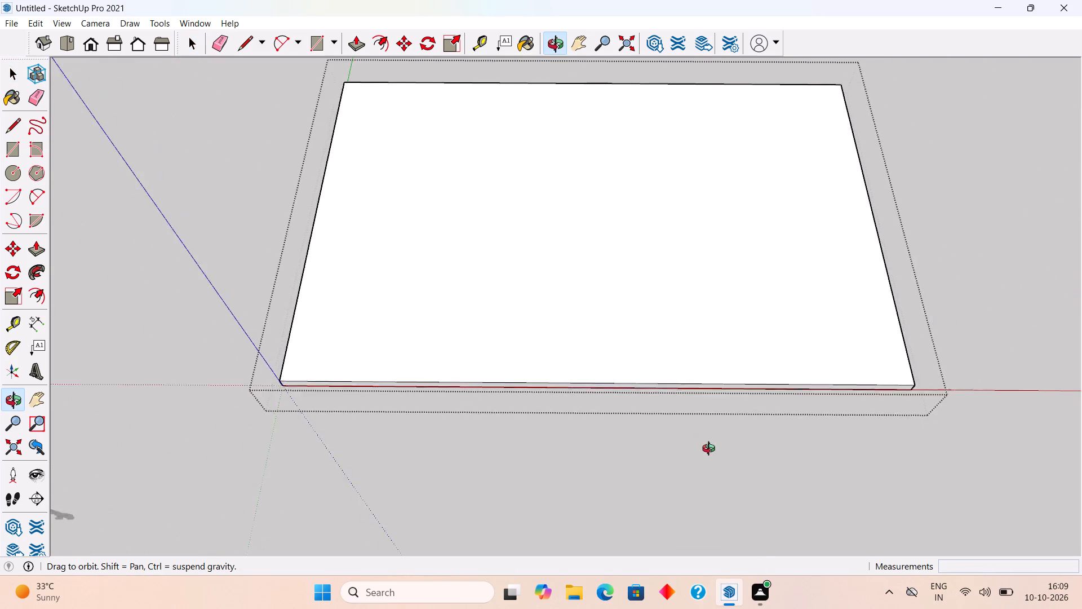
middle_drag(711, 450, 726, 301)
Leave the slab group's editing mode.
click(750, 427)
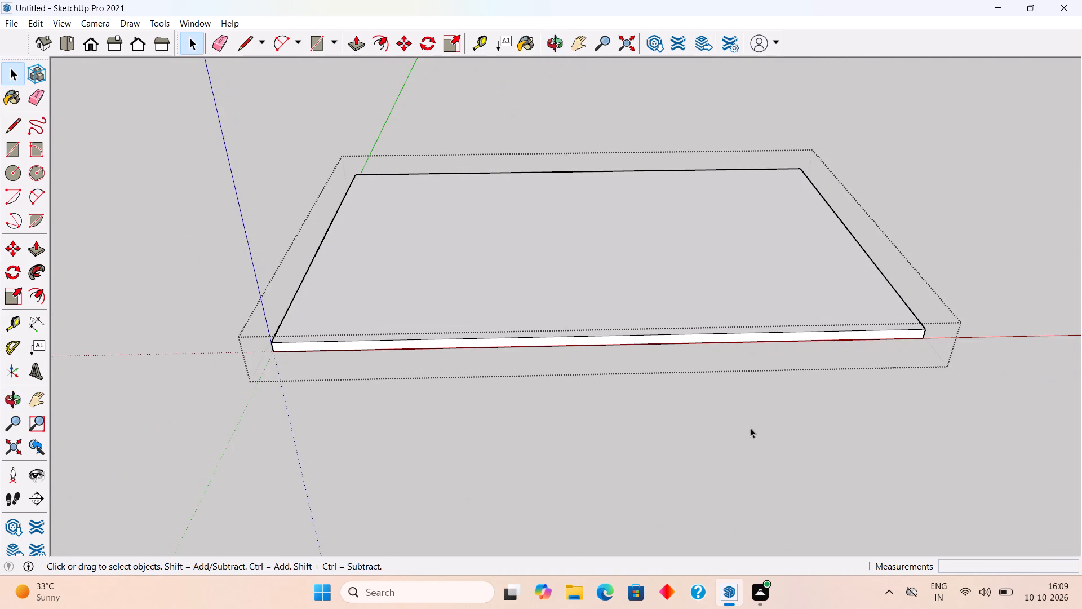
Place a guide across the slab's top, 15' from the short edge nearest the green axis, at the long edge's midpoint.
middle_drag(499, 267, 547, 285)
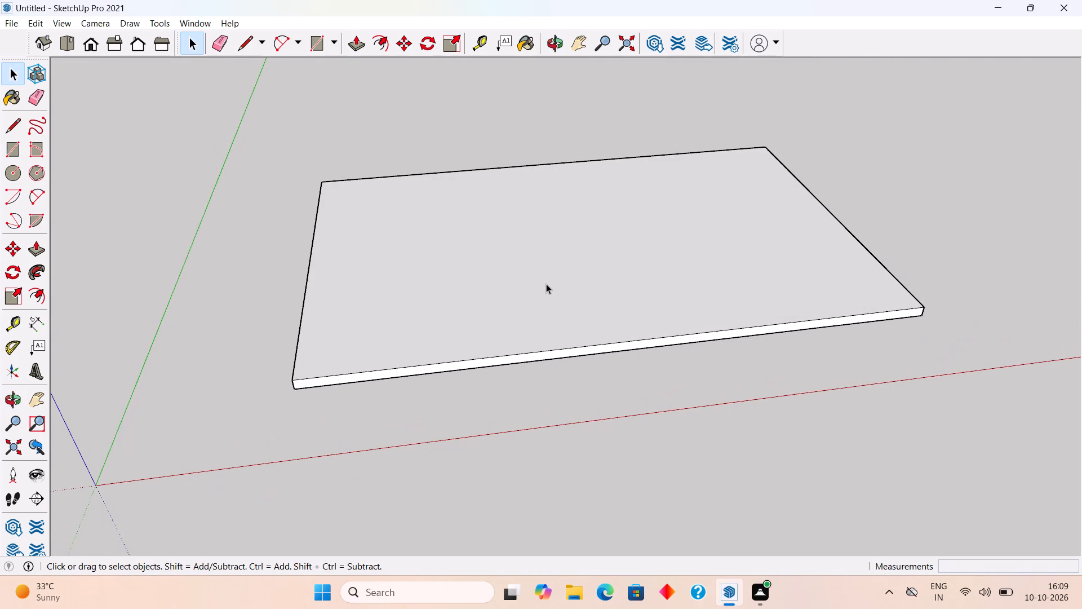
middle_drag(716, 310, 684, 328)
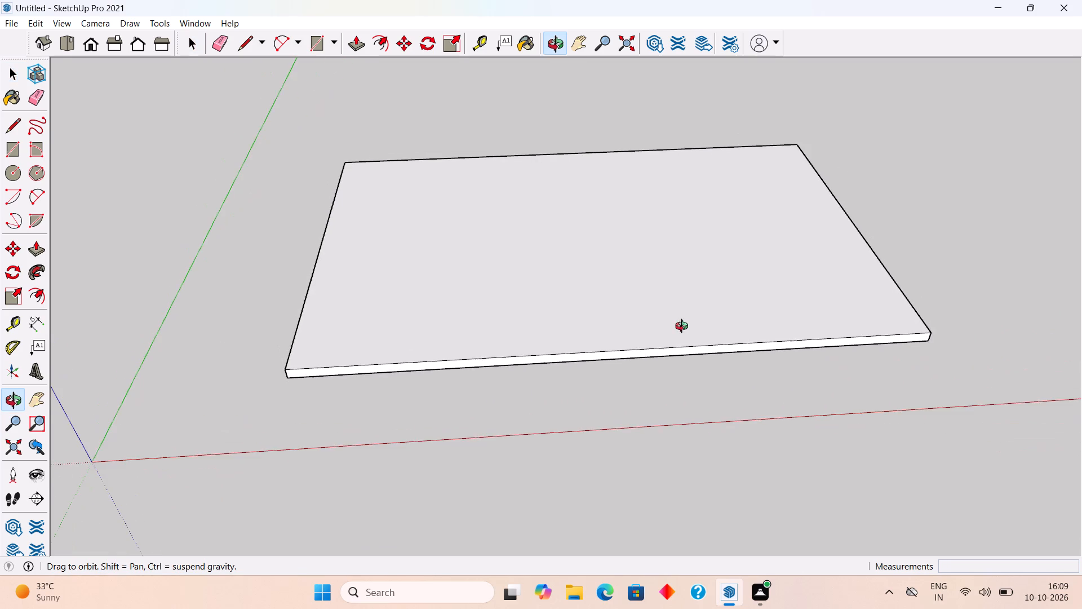
middle_drag(684, 328, 686, 327)
scroll(686, 327, up, 3)
scroll(692, 321, down, 6)
middle_drag(730, 233, 726, 373)
scroll(729, 365, down, 3)
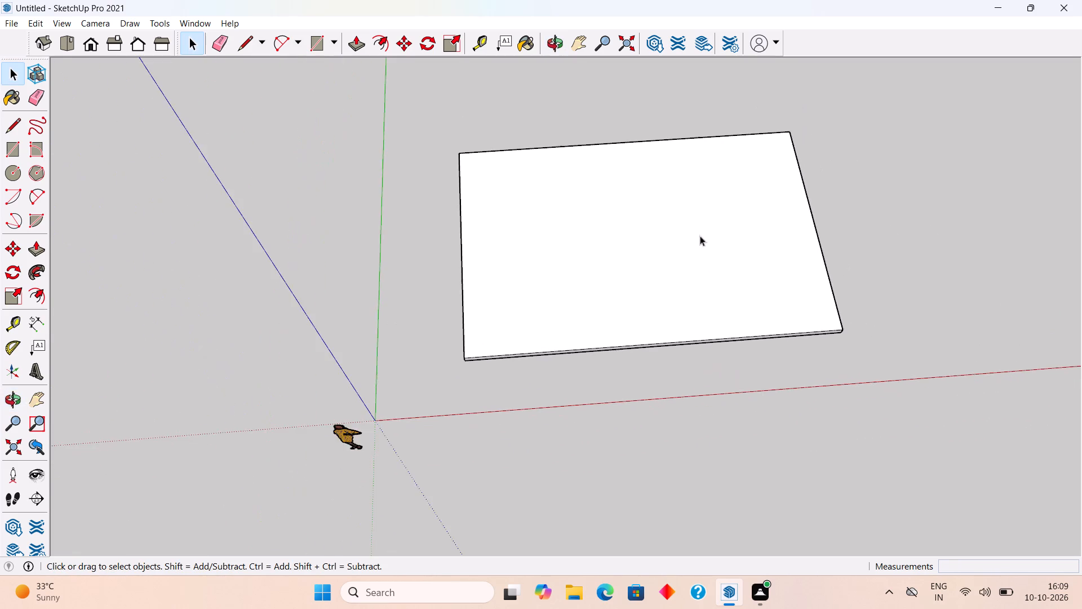
scroll(672, 129, up, 4)
scroll(709, 207, up, 1)
middle_drag(709, 213, 707, 238)
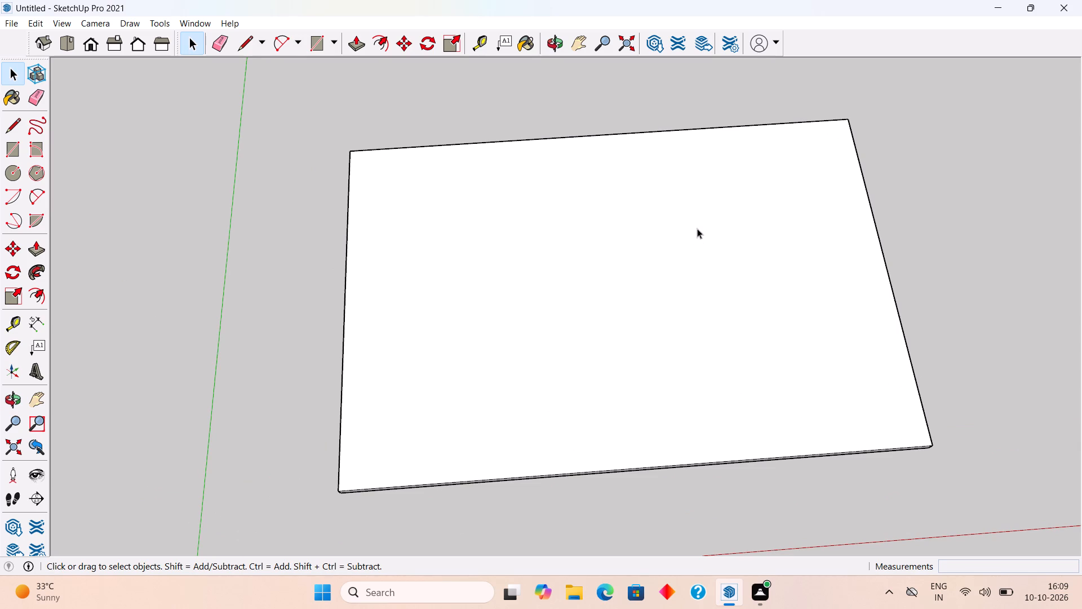
key(t)
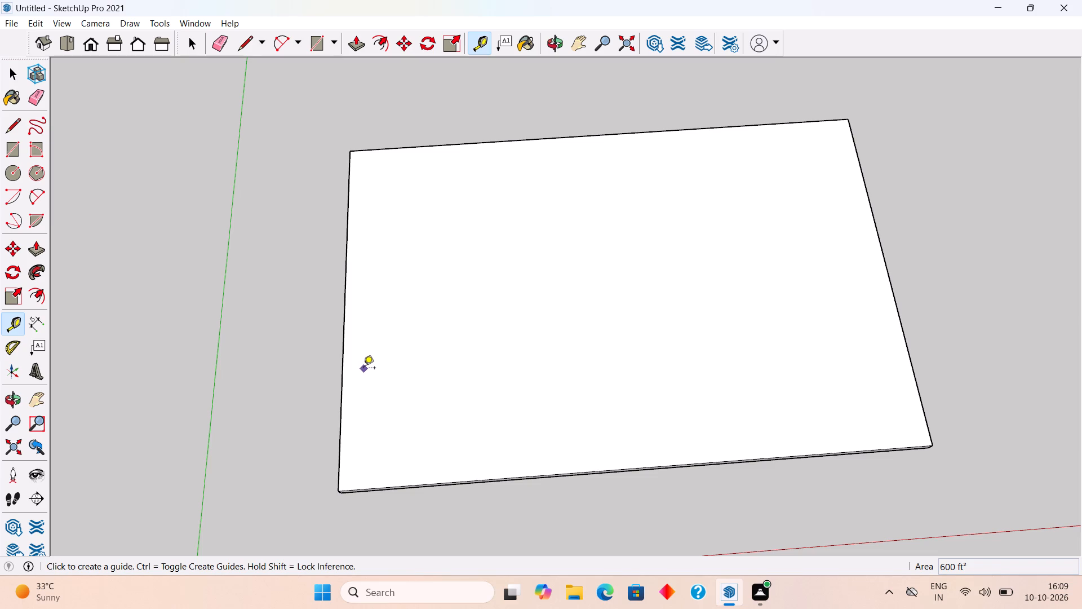
click(339, 379)
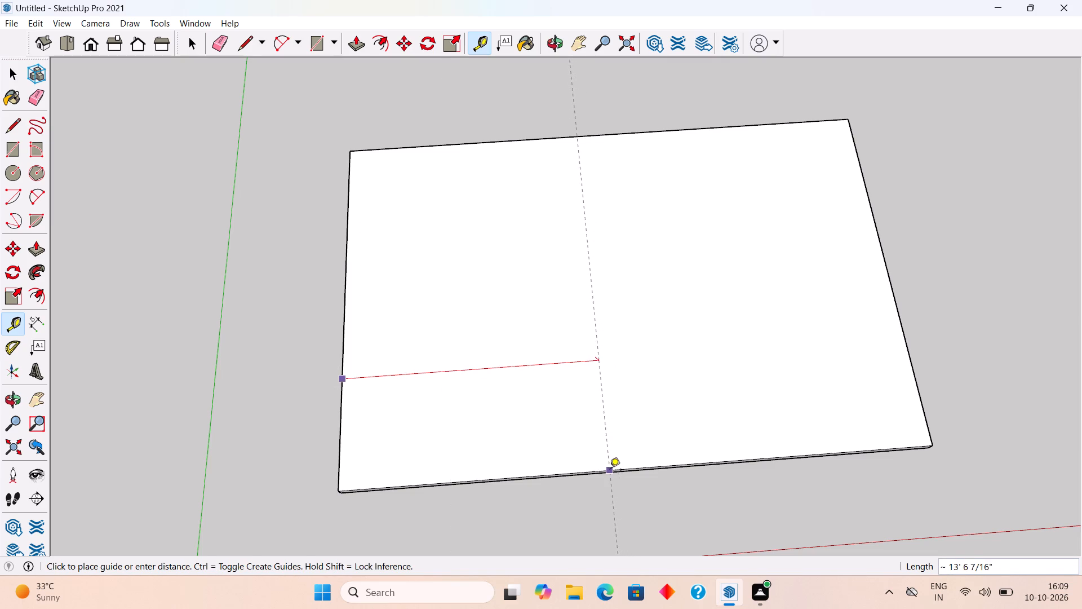
click(639, 468)
Place a parallel guide offset 10' from the middle guide toward the green axis.
middle_drag(650, 414, 620, 245)
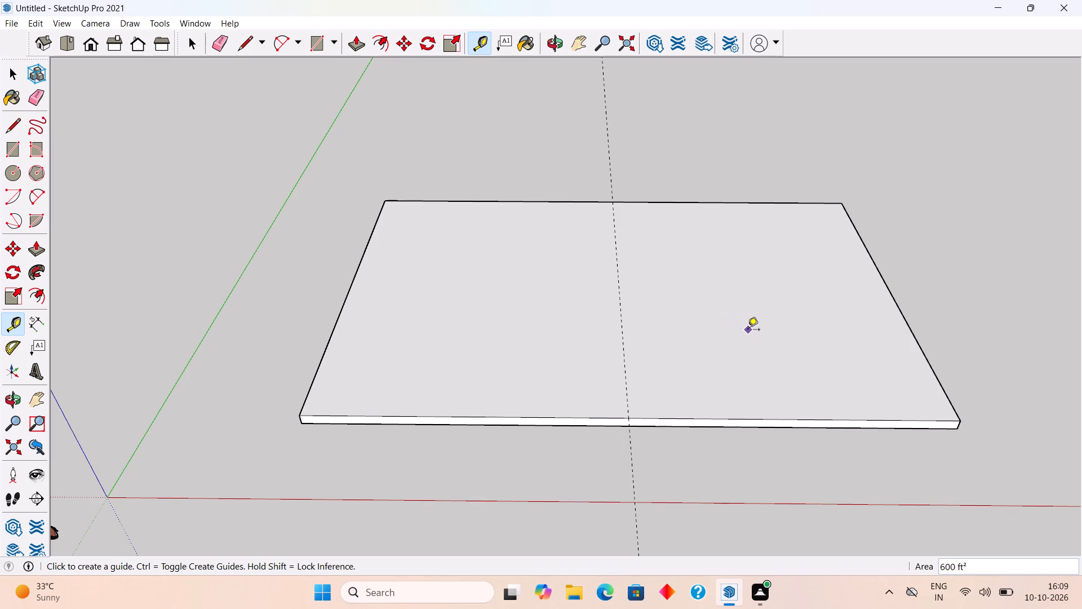
scroll(748, 330, up, 4)
scroll(748, 330, down, 6)
middle_drag(755, 313, 760, 377)
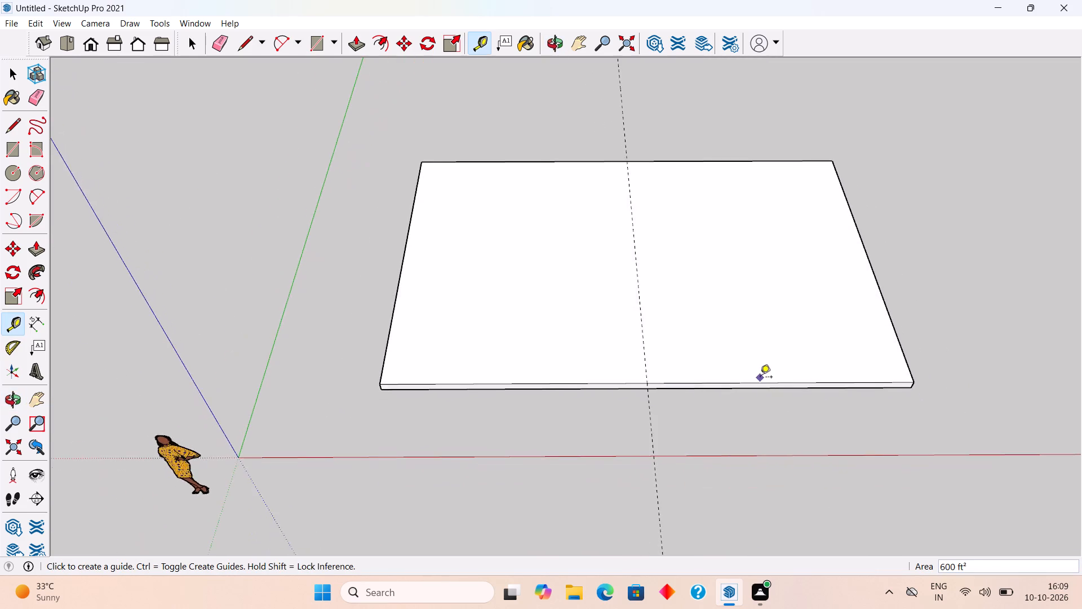
scroll(760, 378, up, 1)
scroll(866, 239, up, 3)
scroll(866, 239, down, 2)
middle_drag(843, 292, 855, 373)
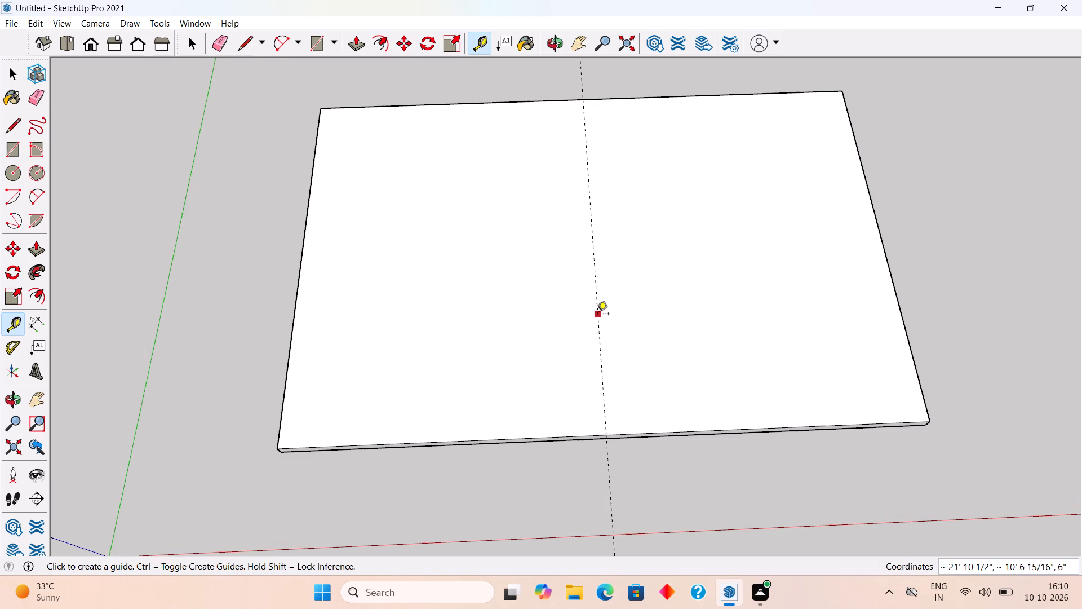
click(597, 315)
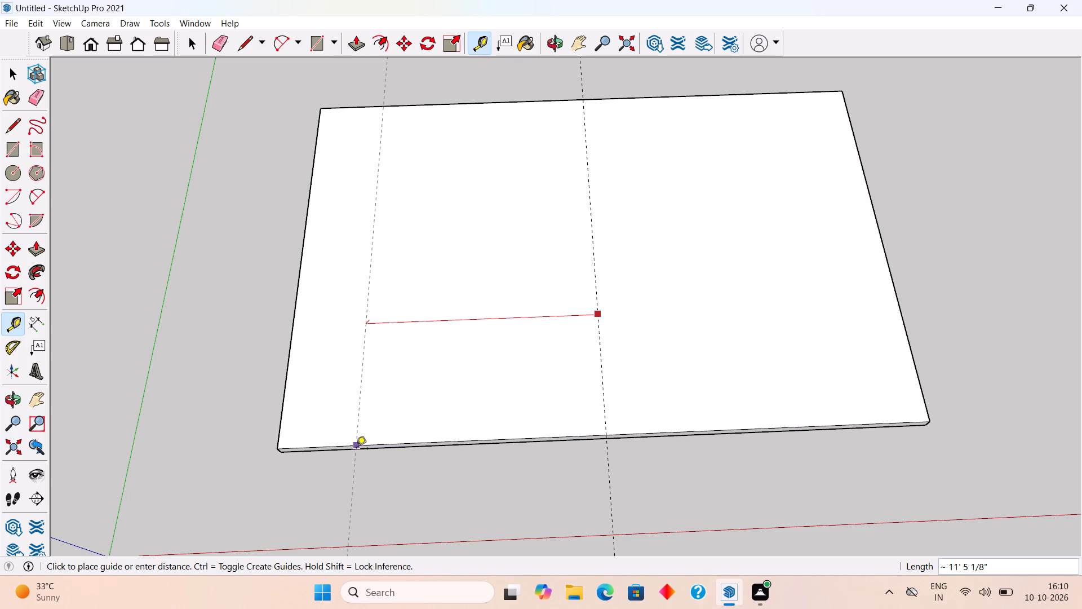
text(10')
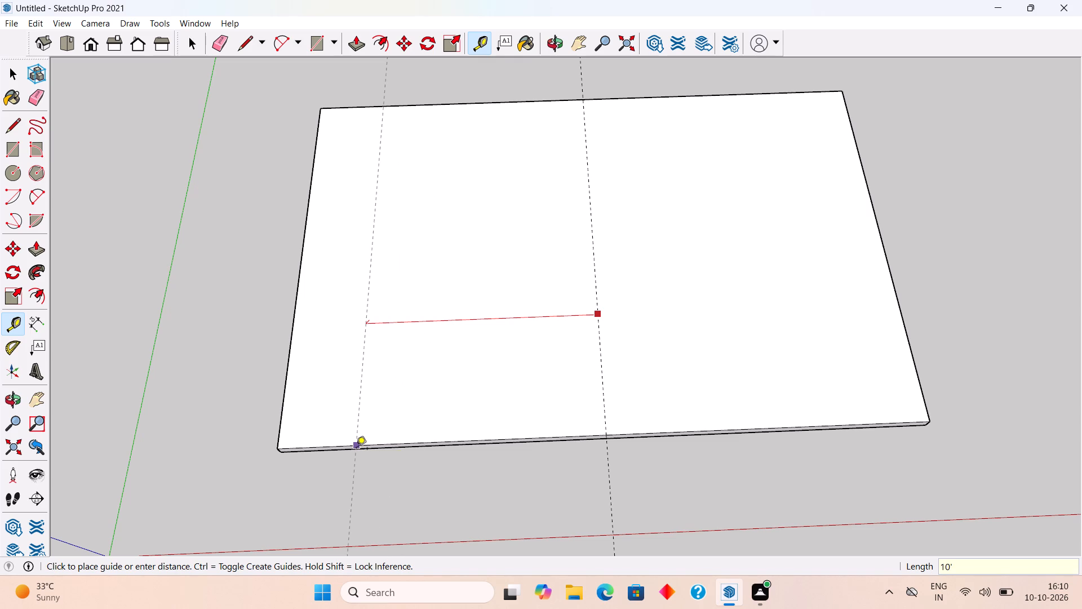
key(Return)
Place another parallel guide offset 6' from the middle guide in the positive red direction.
scroll(372, 436, down, 3)
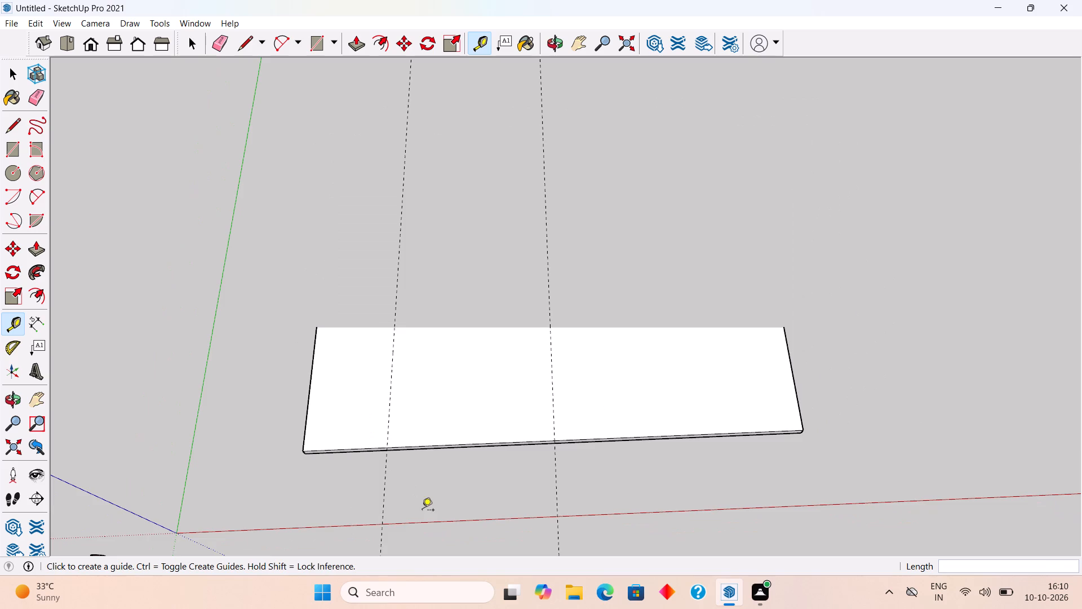
middle_drag(452, 464, 556, 256)
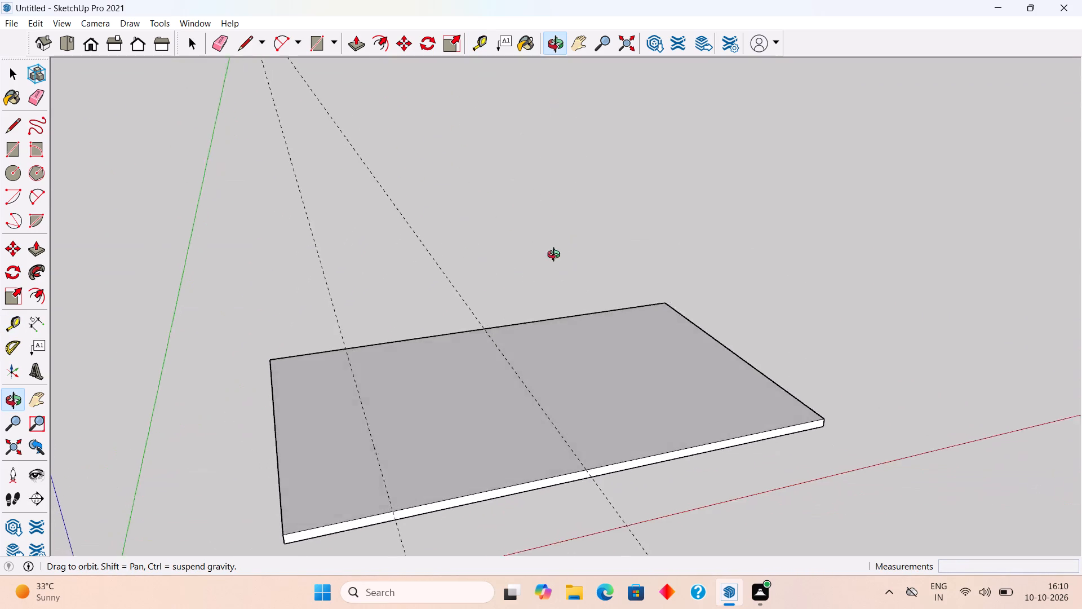
middle_drag(556, 256, 450, 311)
scroll(557, 383, up, 2)
click(548, 439)
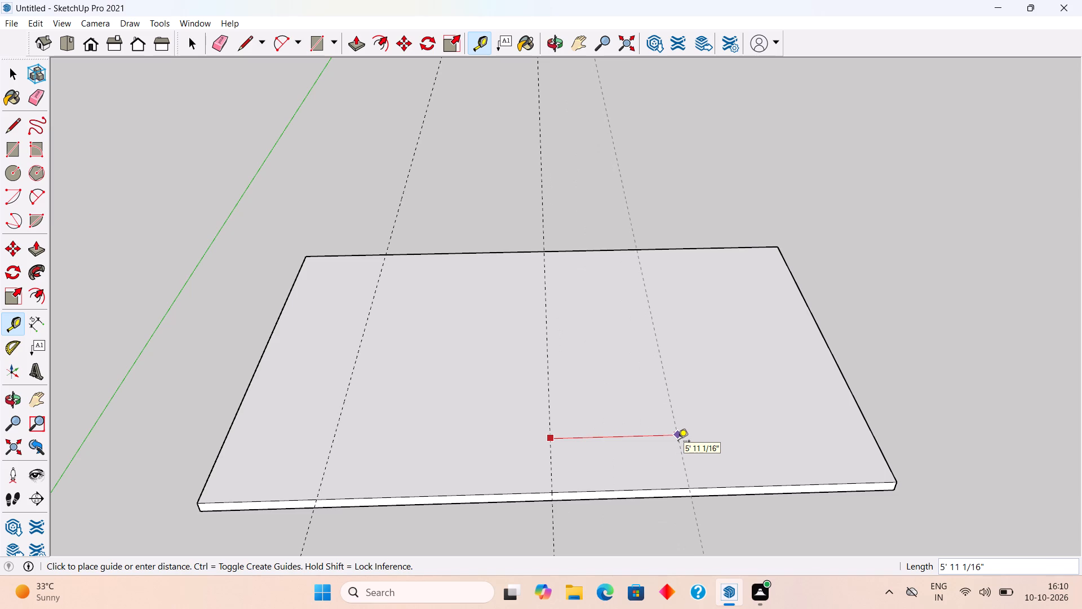
text(6')
key(Return)
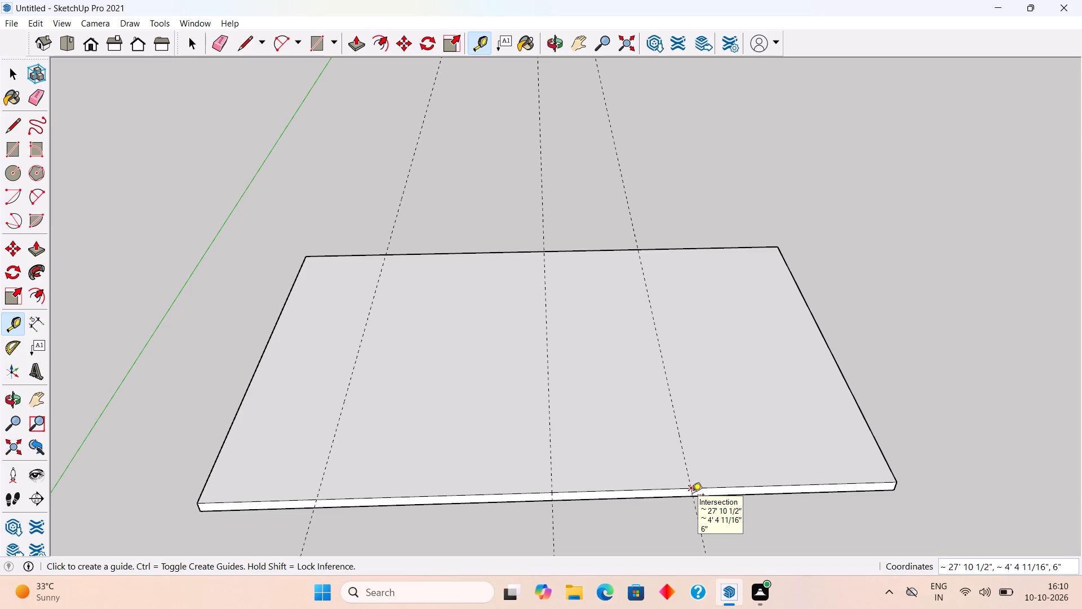
Place a guide parallel to the slab's front long edge, about 10' back, at the midpoint of the short side edge.
scroll(692, 496, down, 1)
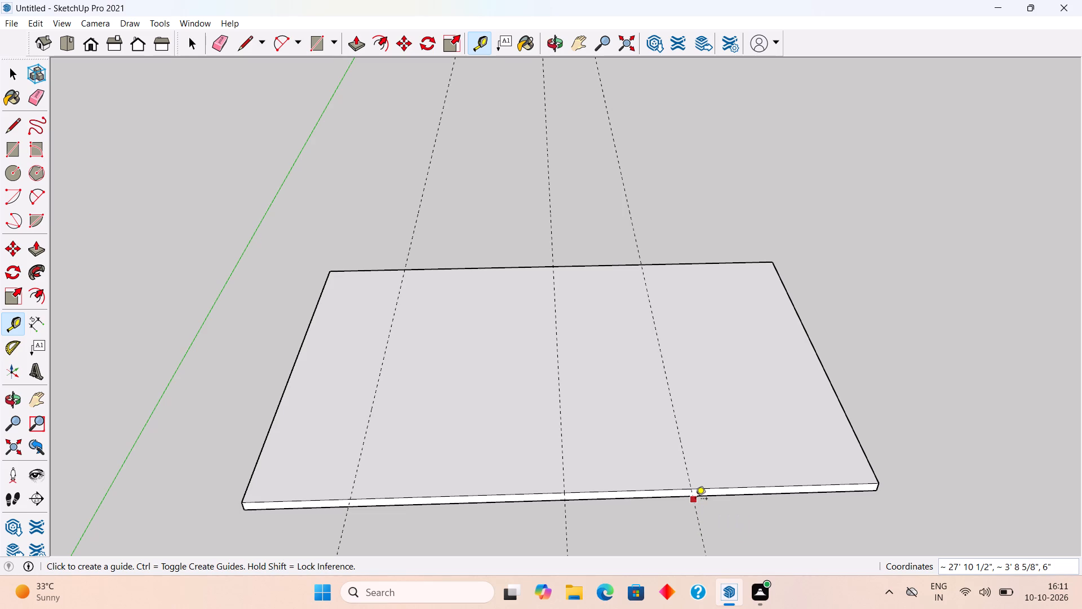
click(532, 494)
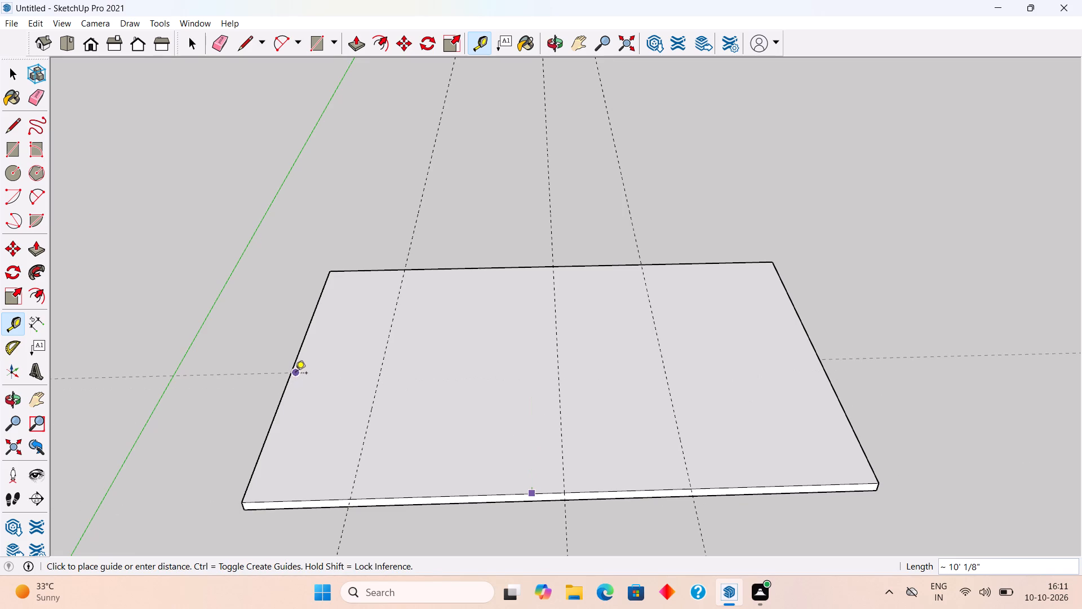
middle_drag(295, 372, 371, 445)
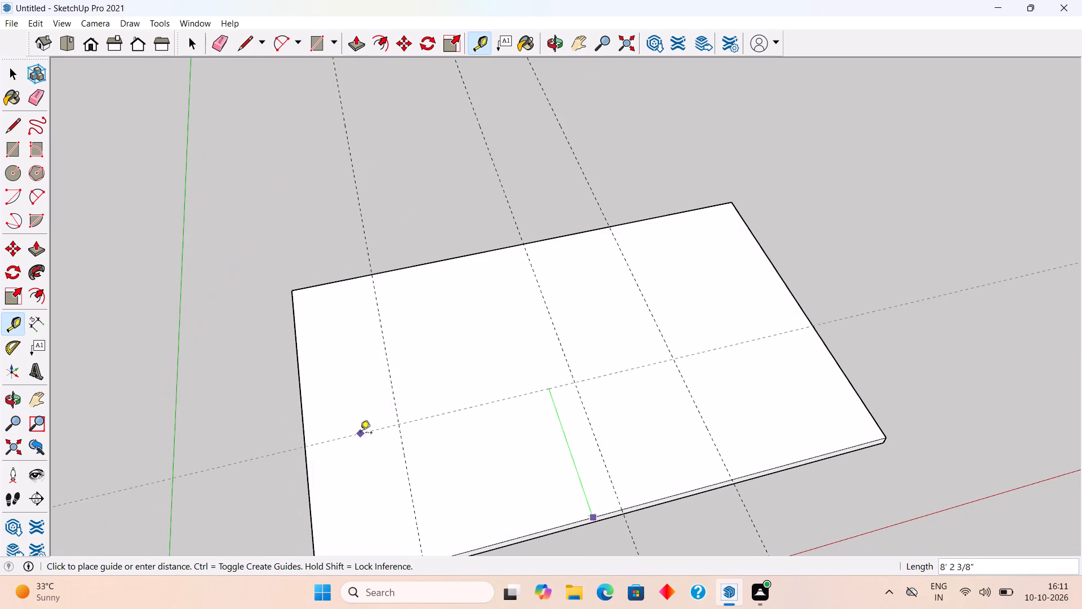
click(304, 422)
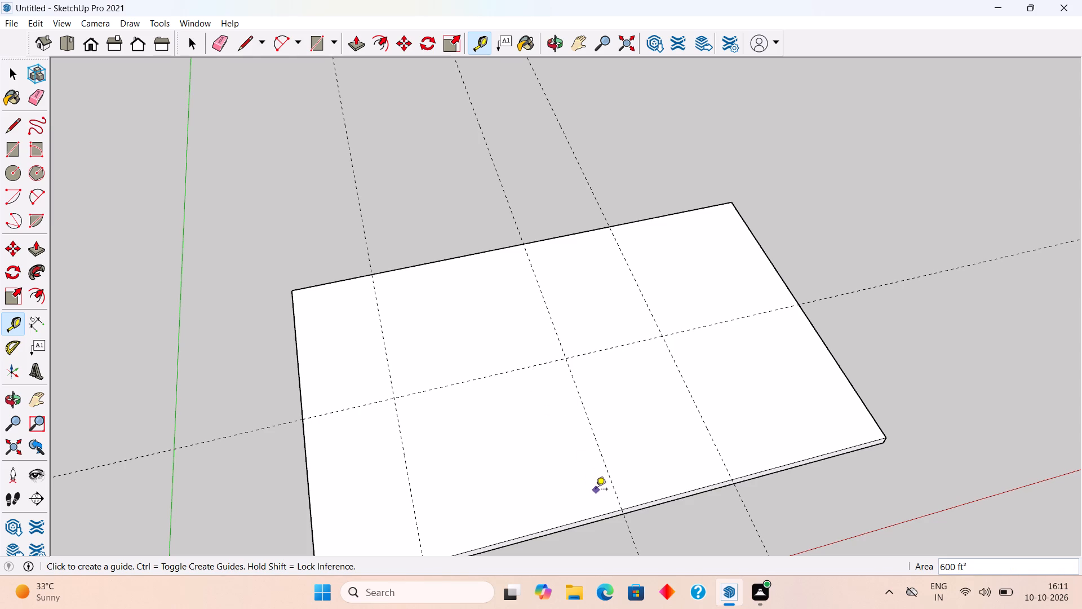
Place a lengthwise guide 5' in from the slab's front long edge.
scroll(598, 504, down, 4)
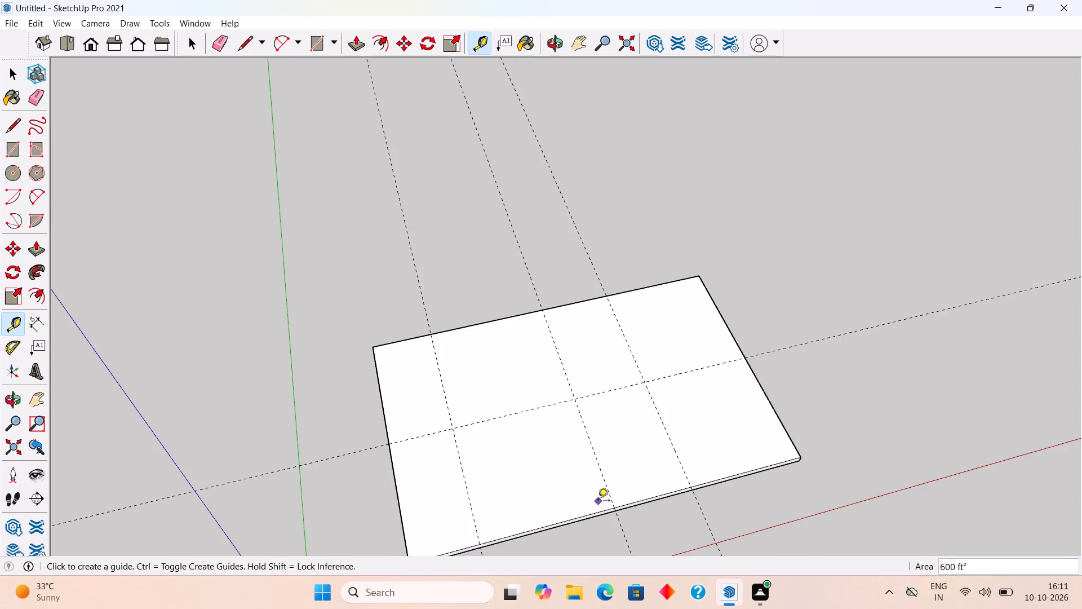
middle_drag(562, 523, 495, 513)
scroll(478, 504, up, 4)
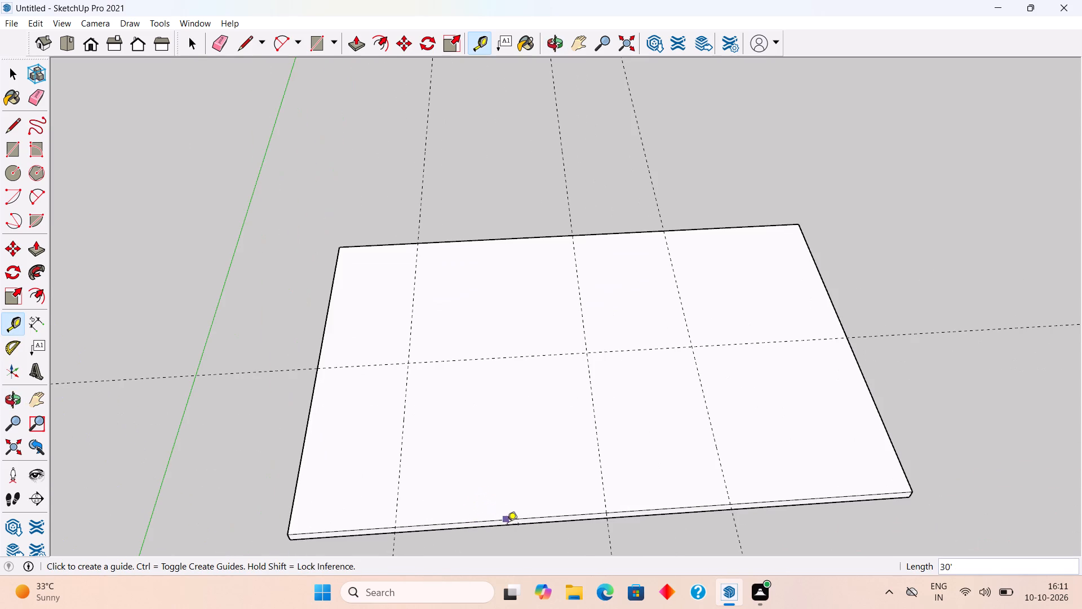
click(513, 517)
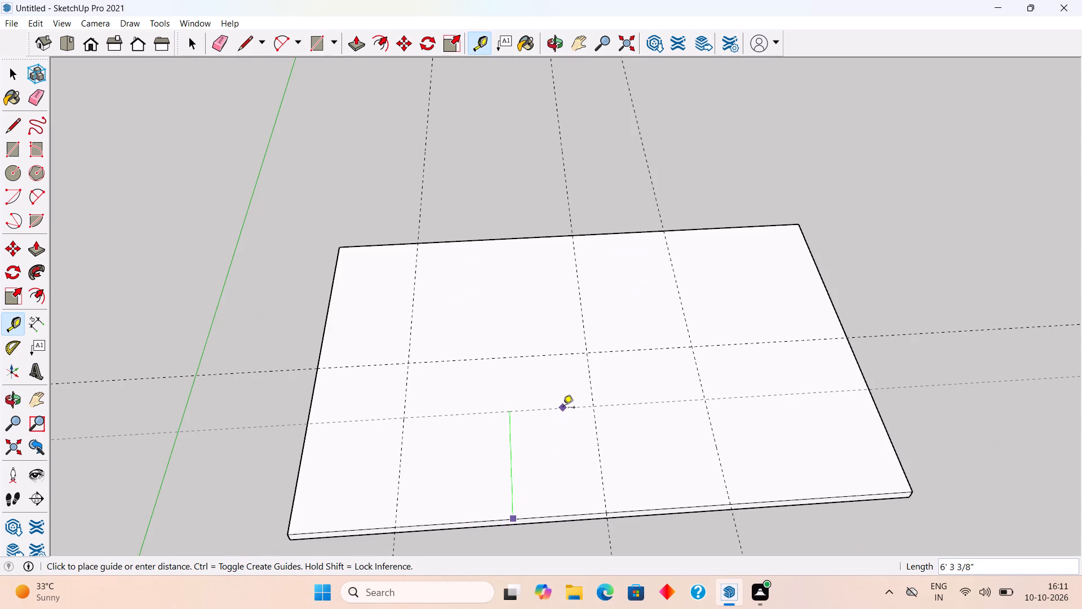
key(5)
key(apostrophe)
key(Return)
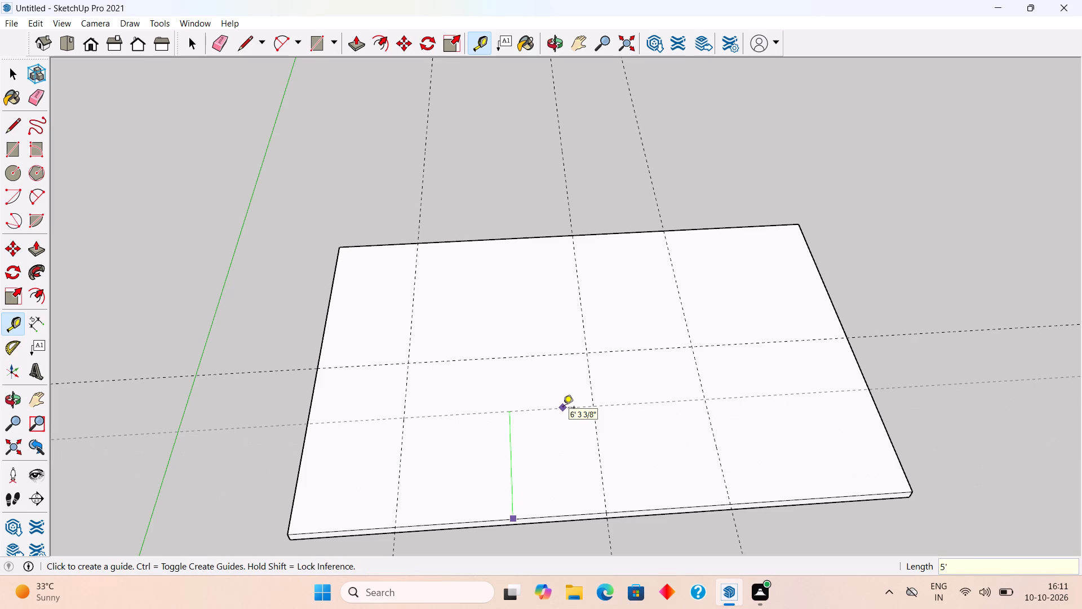
Place a guide offset 9" from the 5' lengthwise guide toward the front long edge.
click(571, 429)
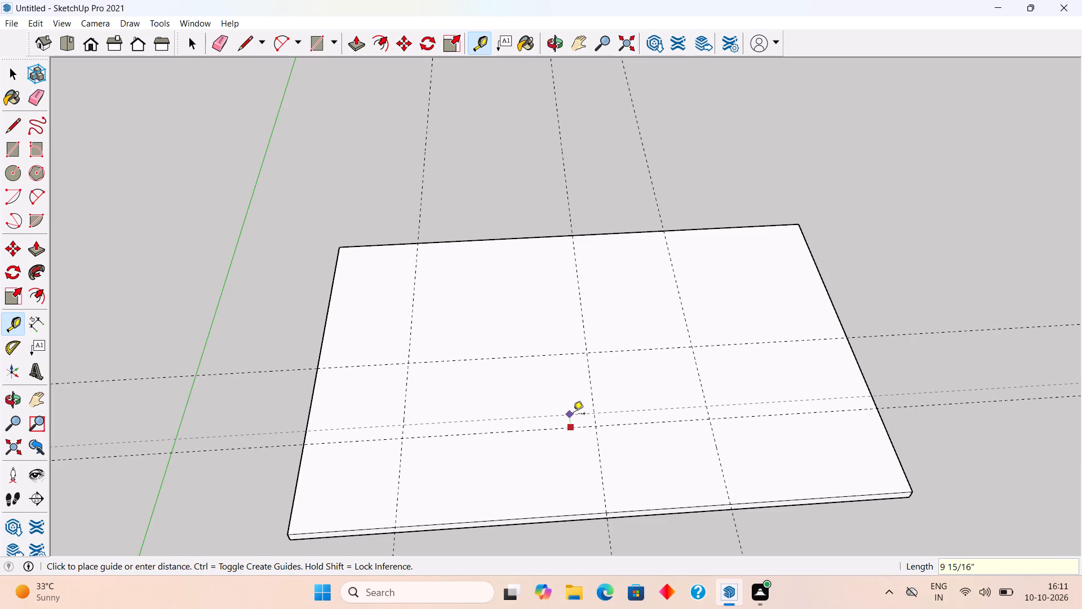
text(9")
key(Return)
Draw a 10' by 9" rectangle between the two closely spaced lengthwise guides, from the lowest-red crosswise guide to the middle one.
key(space)
text(r)
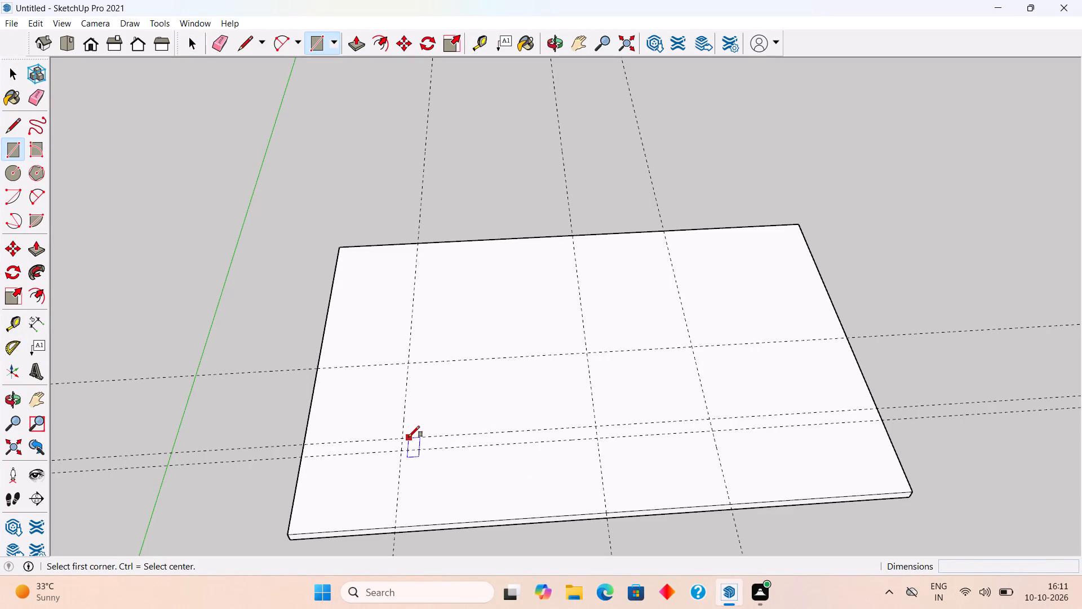
click(406, 436)
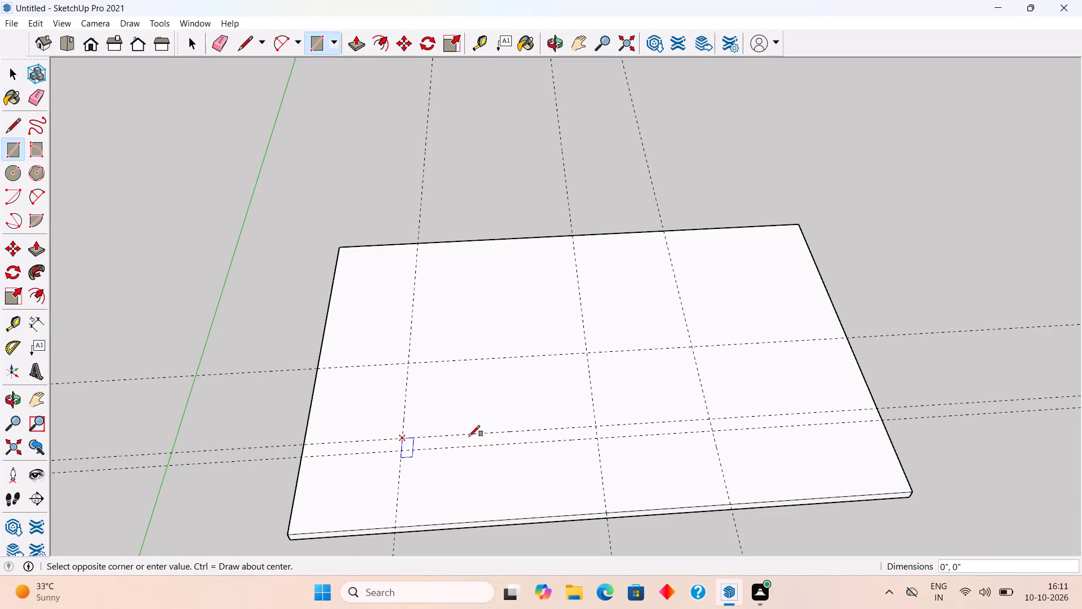
click(598, 438)
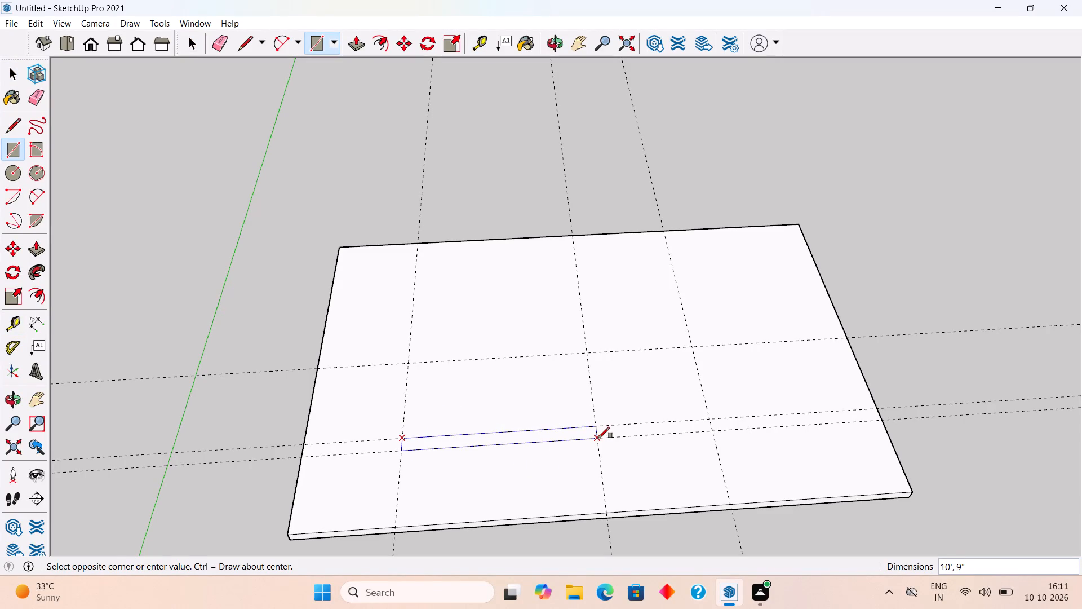
key(space)
Push/Pull the 10' by 9" rectangle up 10' to form a wall.
key(p)
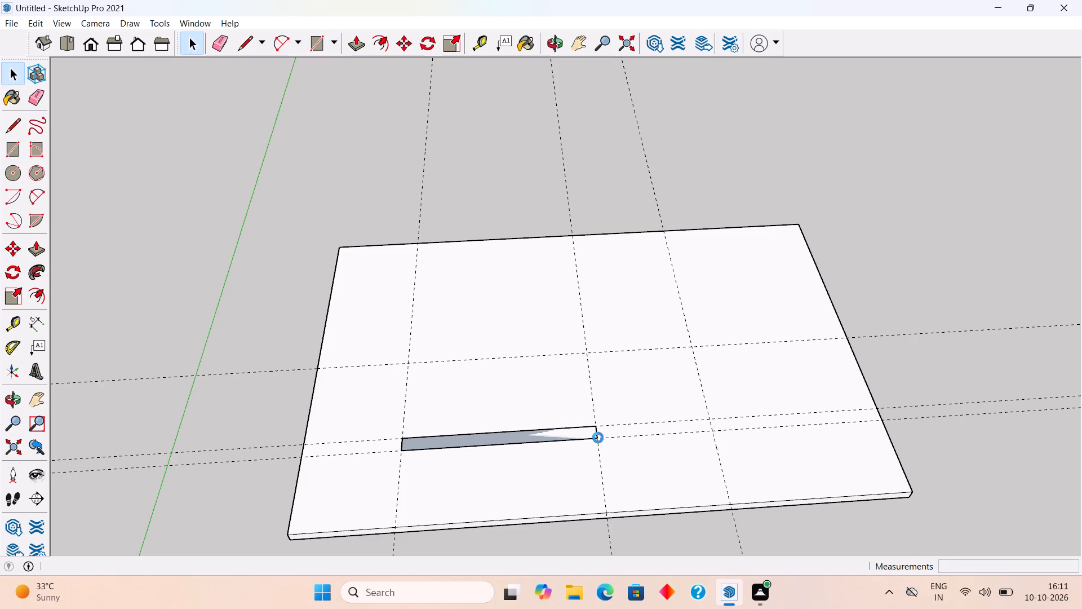
click(573, 430)
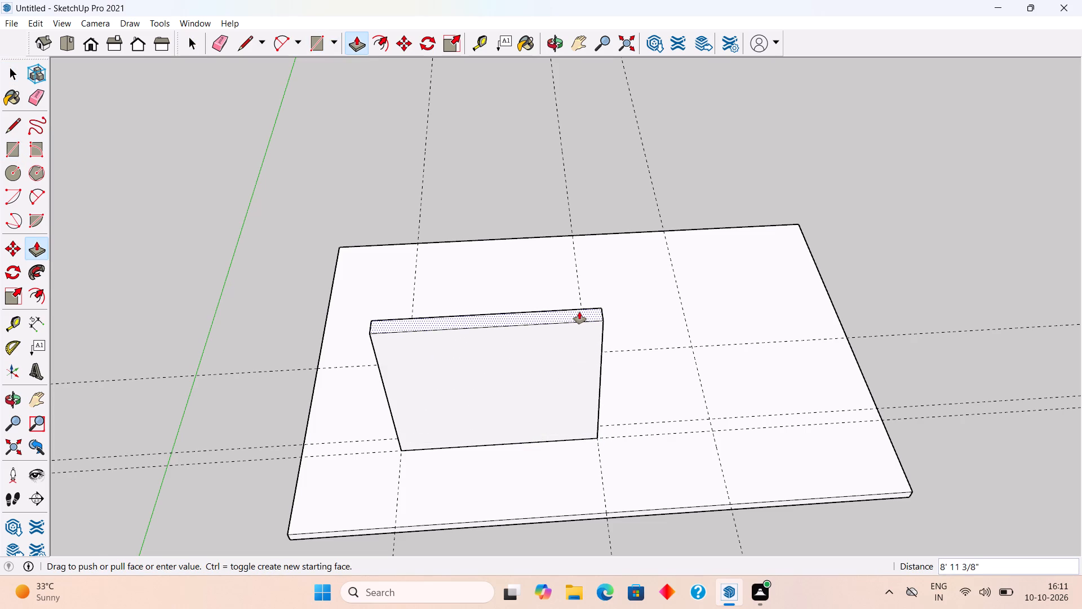
text(10')
key(Return)
key(space)
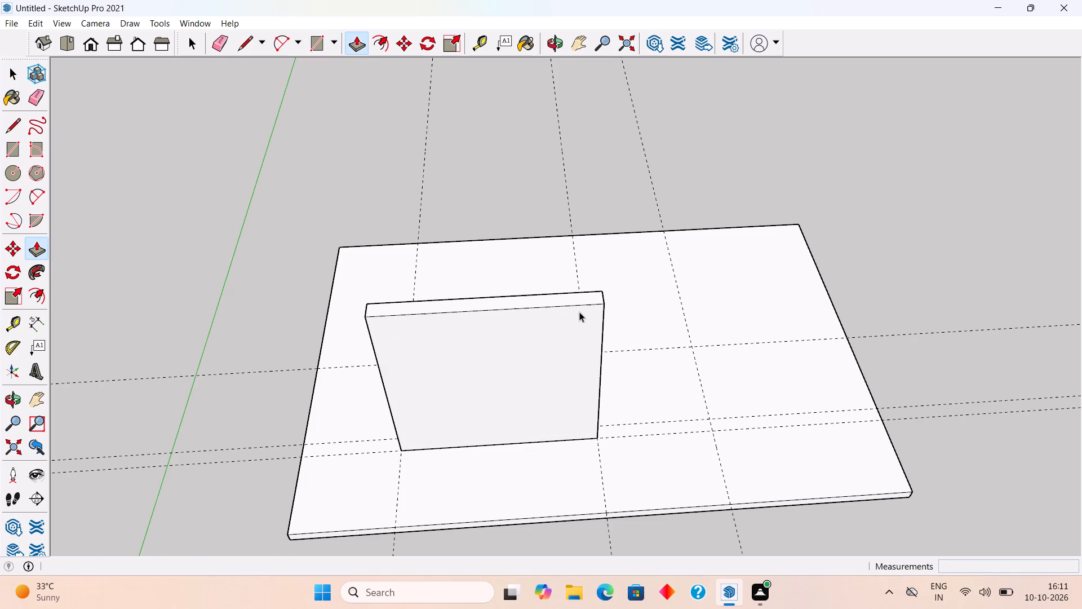
Make the entire wall a group.
scroll(579, 395, down, 1)
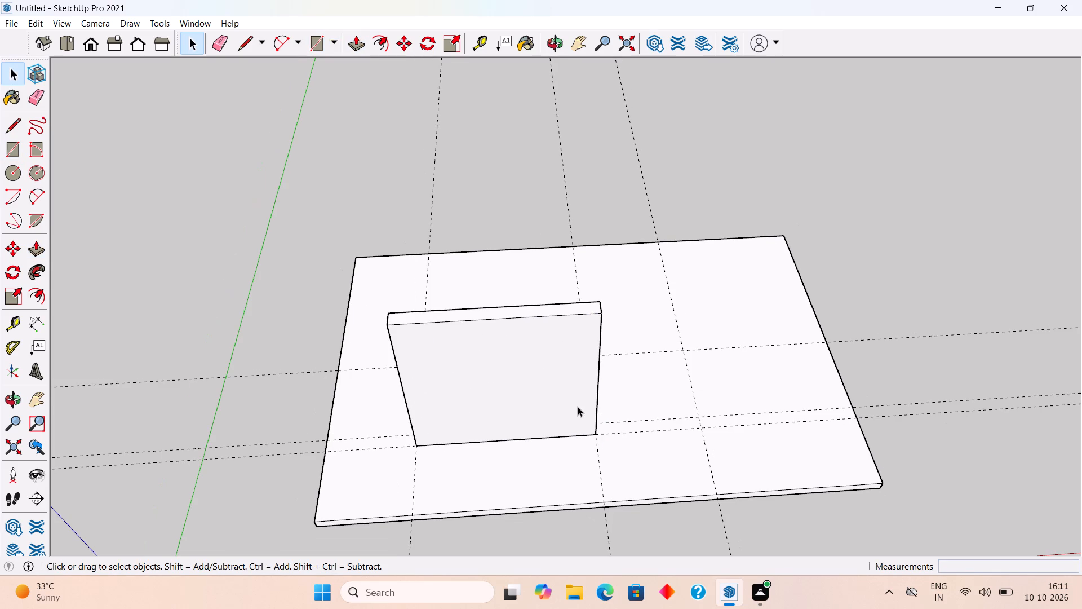
middle_drag(579, 414, 537, 282)
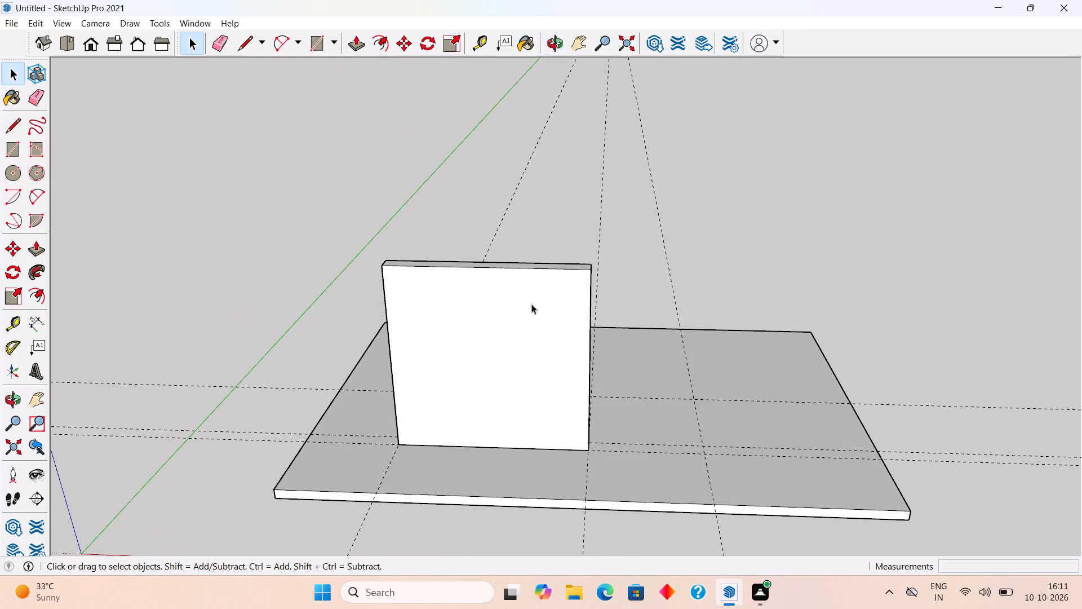
scroll(546, 390, up, 3)
middle_drag(552, 381, 600, 349)
triple_click(522, 358)
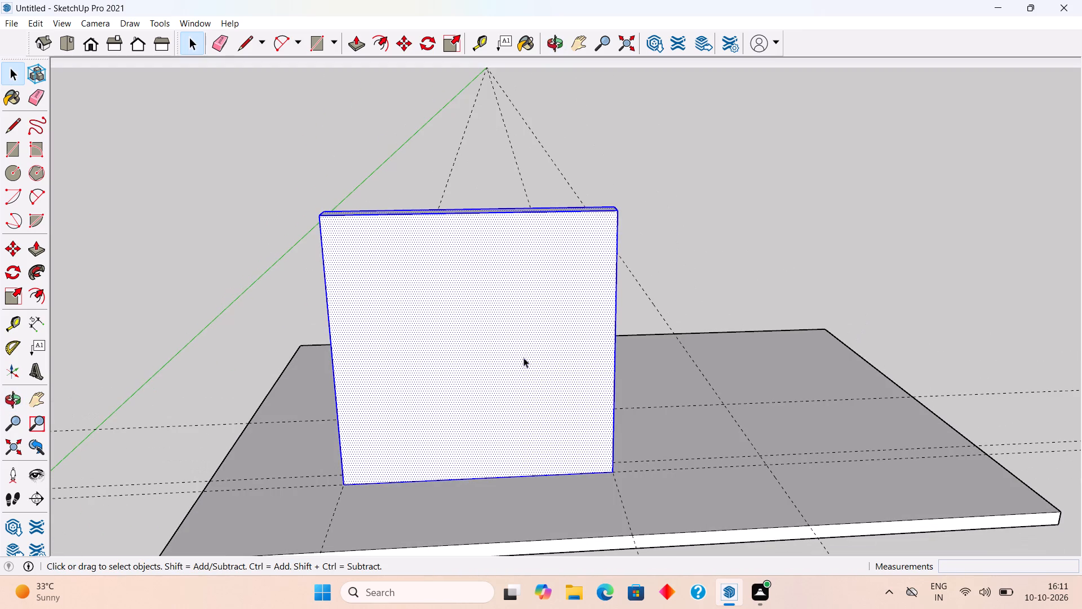
right_click(524, 358)
click(578, 478)
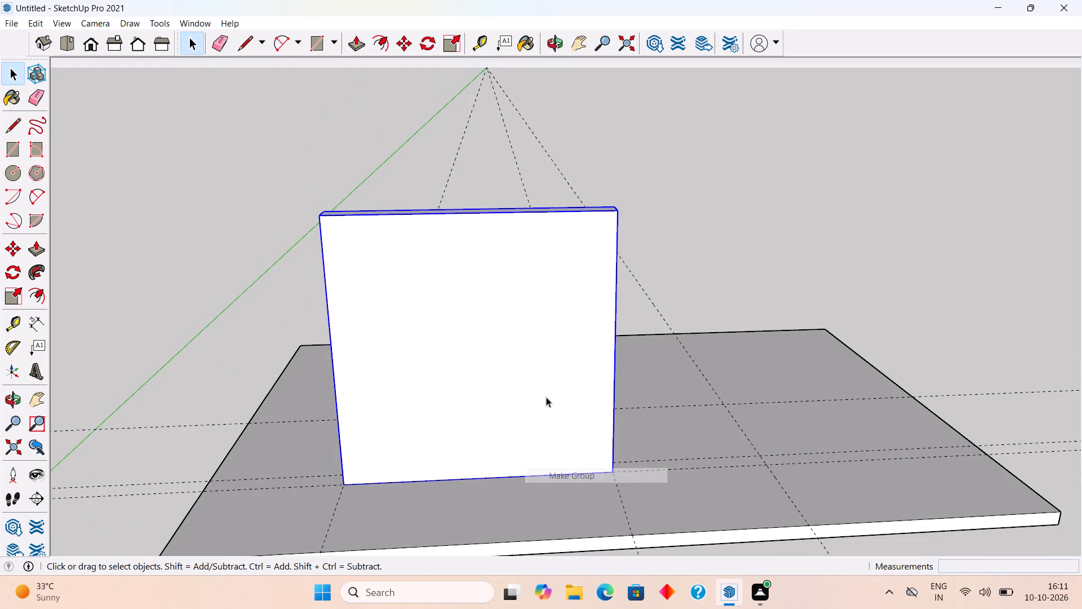
click(410, 198)
Place a horizontal guide on the wall's front face, 9" below its top edge.
scroll(538, 367, up, 1)
middle_drag(542, 343, 543, 325)
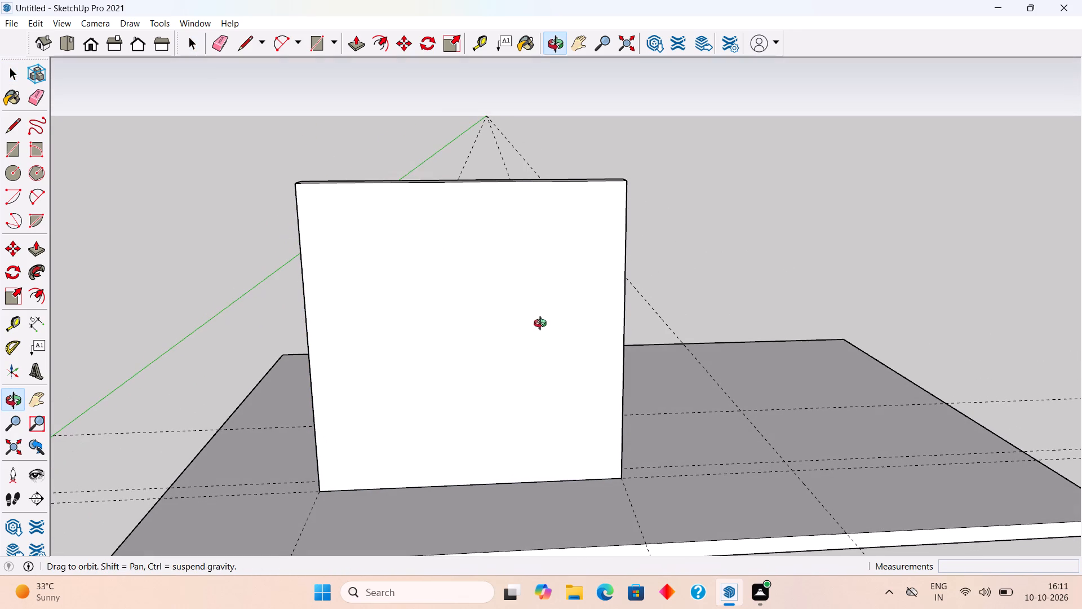
middle_drag(543, 325, 543, 325)
key(t)
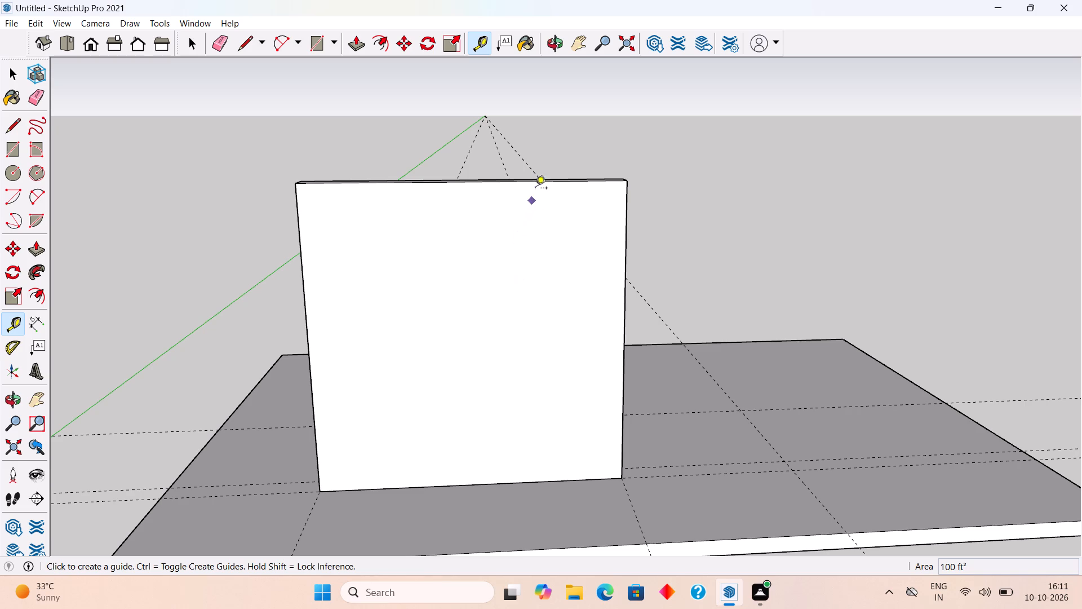
click(536, 180)
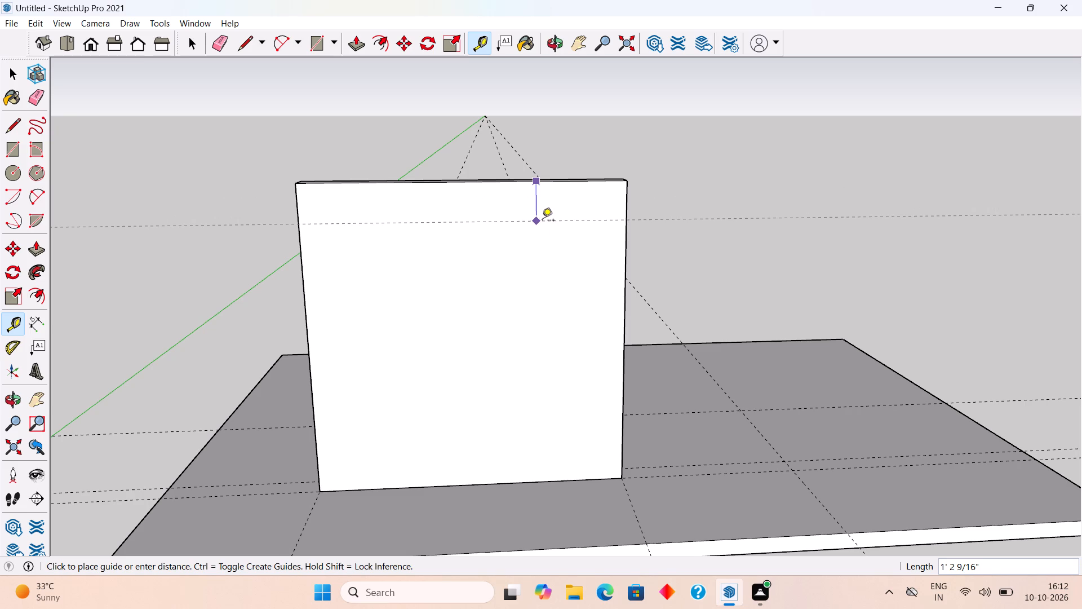
key(9)
key(shift+quotedbl)
key(Return)
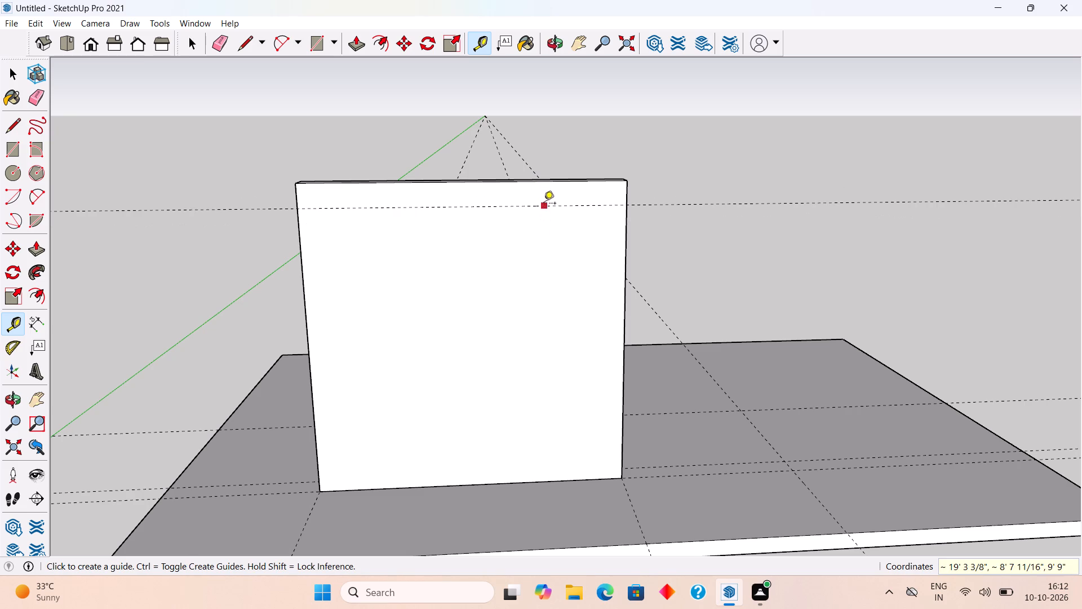
Place a second guide 1" below the horizontal guide on the wall's front face.
click(544, 206)
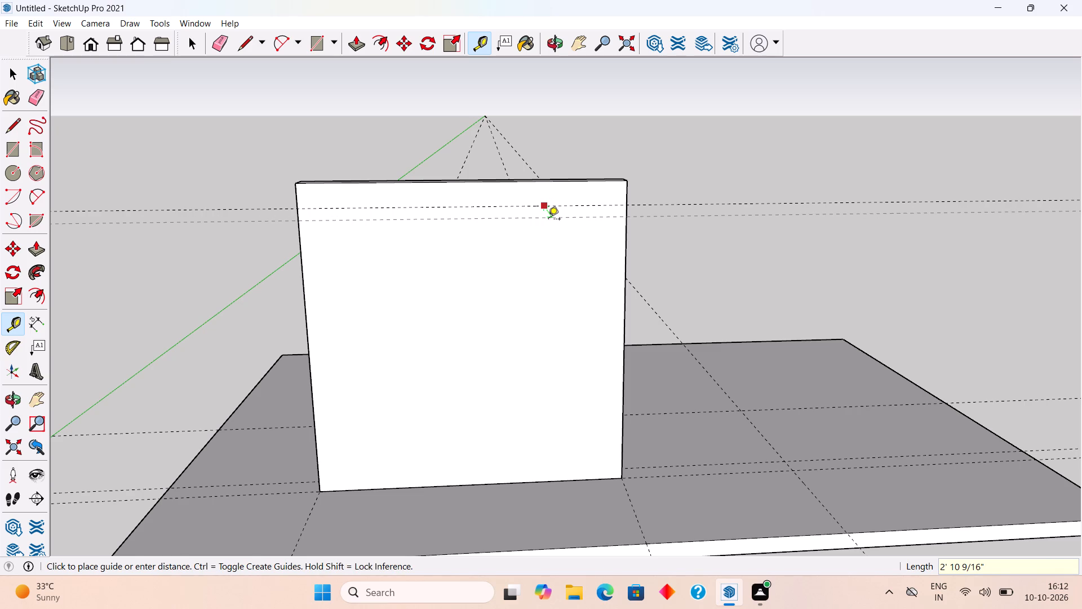
text(1")
key(Return)
key(space)
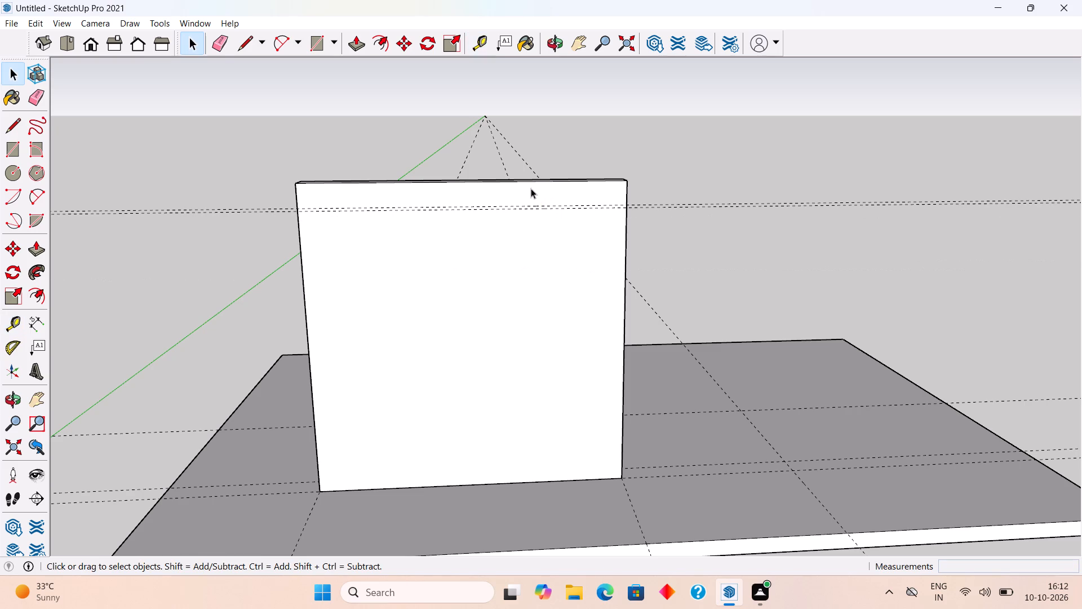
Copy the pair of 1"-spaced horizontal guides 10" down the wall's front face.
scroll(531, 188, up, 10)
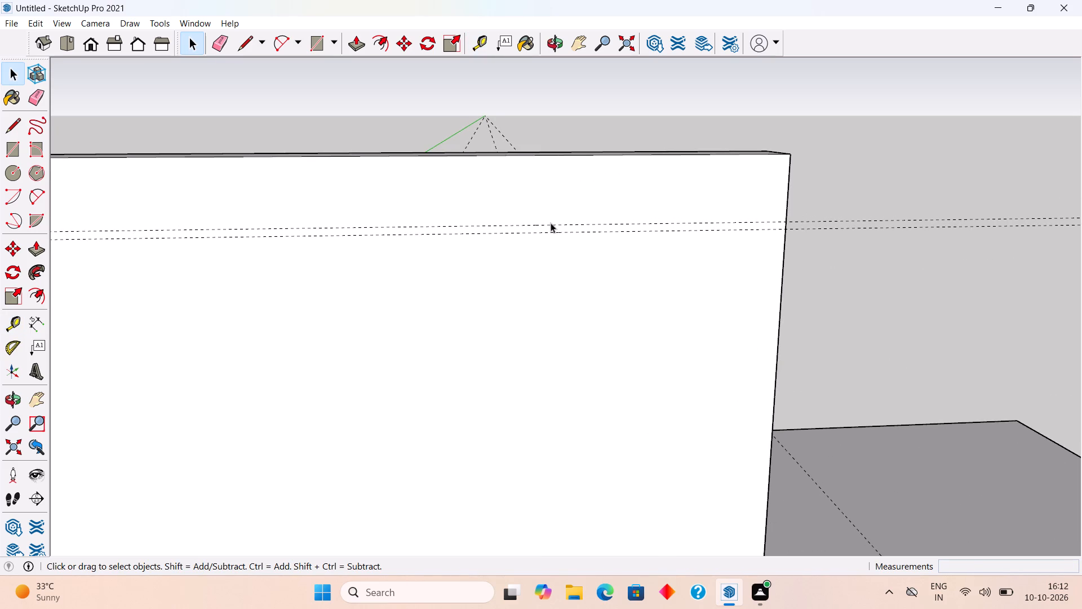
click(551, 223)
click(607, 129)
scroll(611, 210, up, 4)
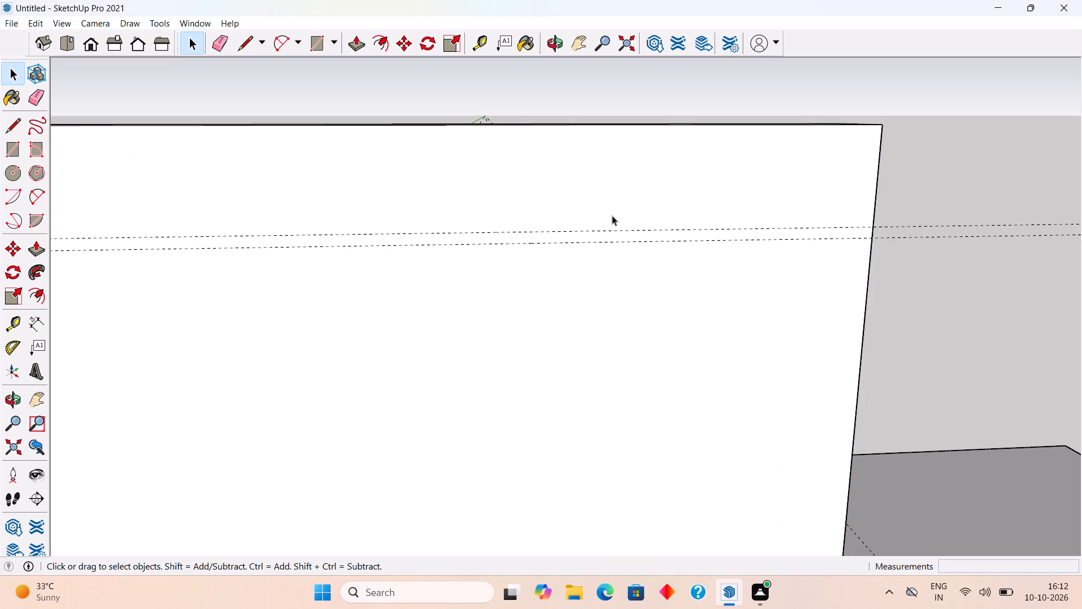
click(616, 230)
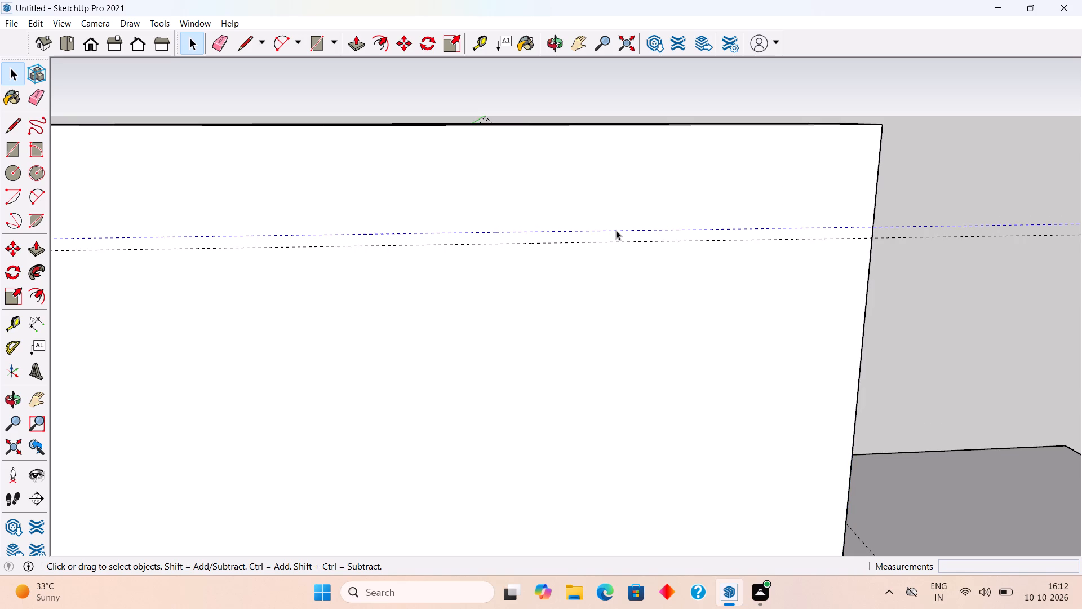
shift+click(618, 241)
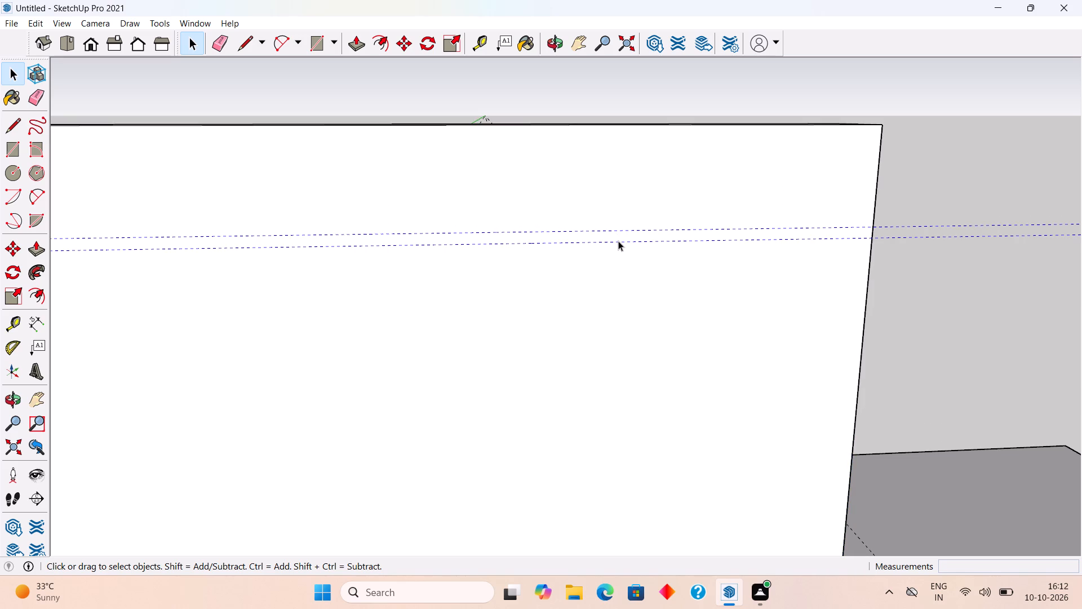
key(m)
click(618, 241)
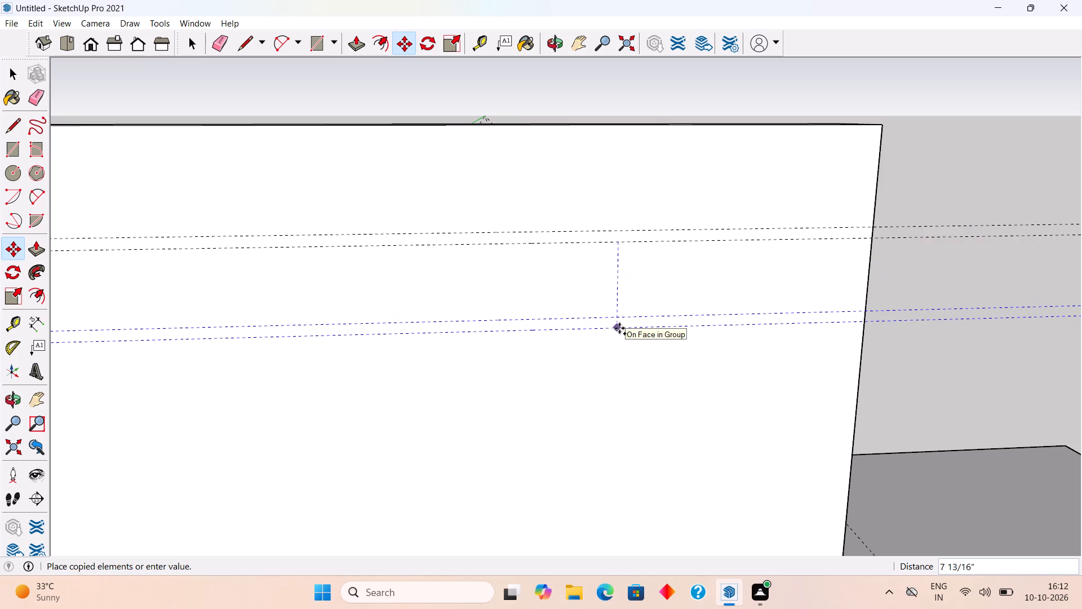
text(10)
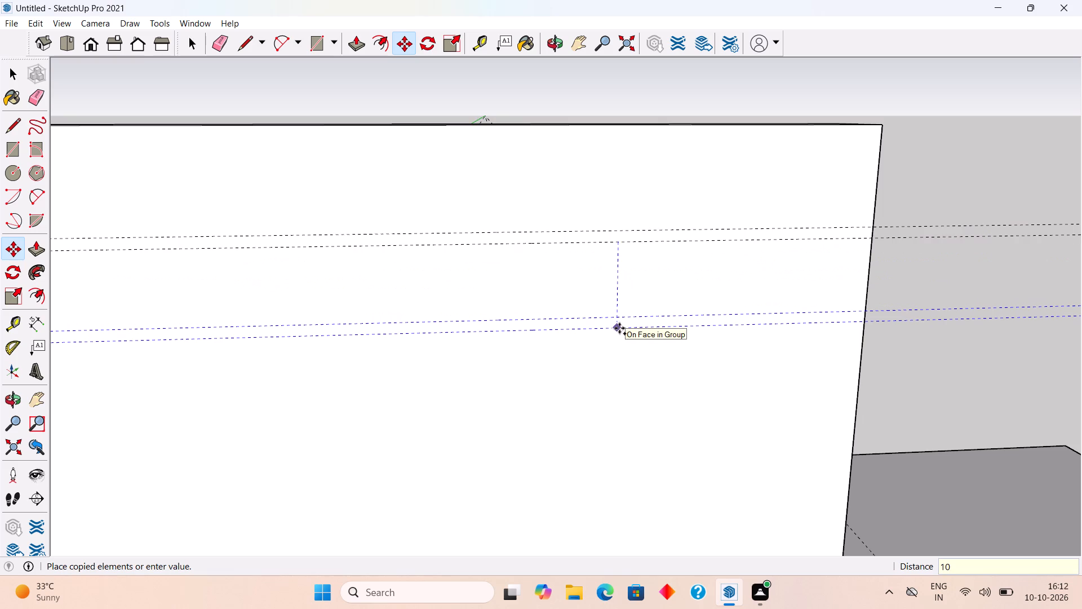
key(shift+quotedbl)
key(Return)
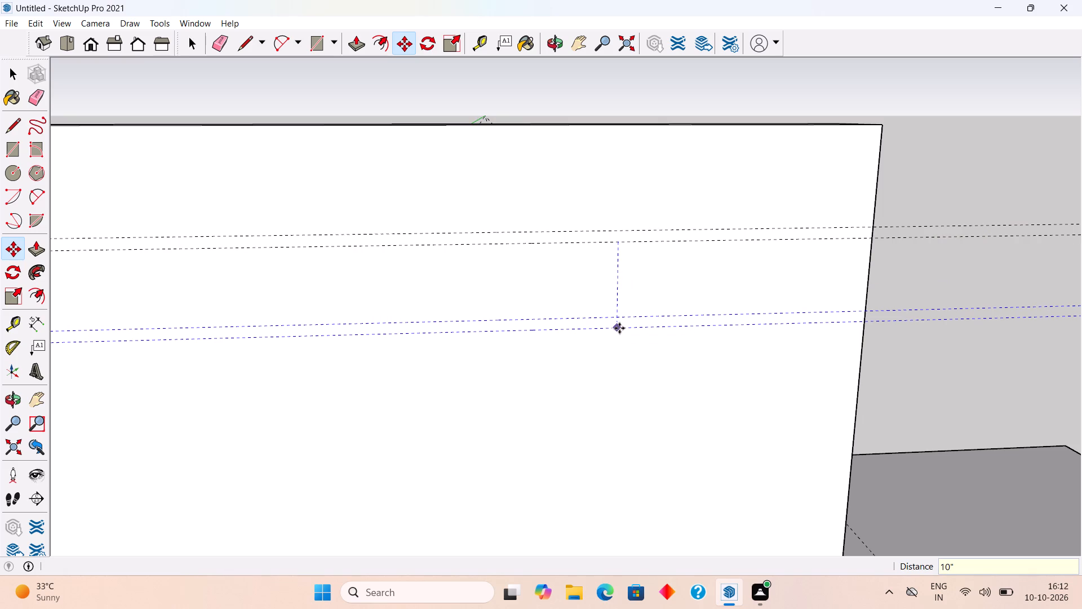
Repeat the guide pair copy 15 times (x15) at the same spacing down the wall.
scroll(584, 331, down, 8)
key(x)
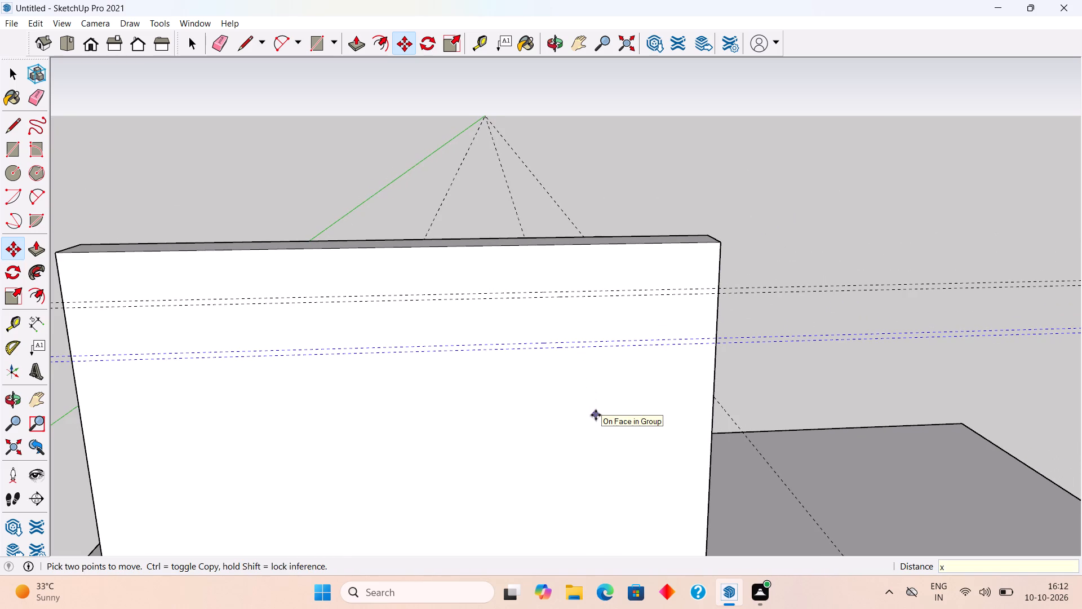
text(15)
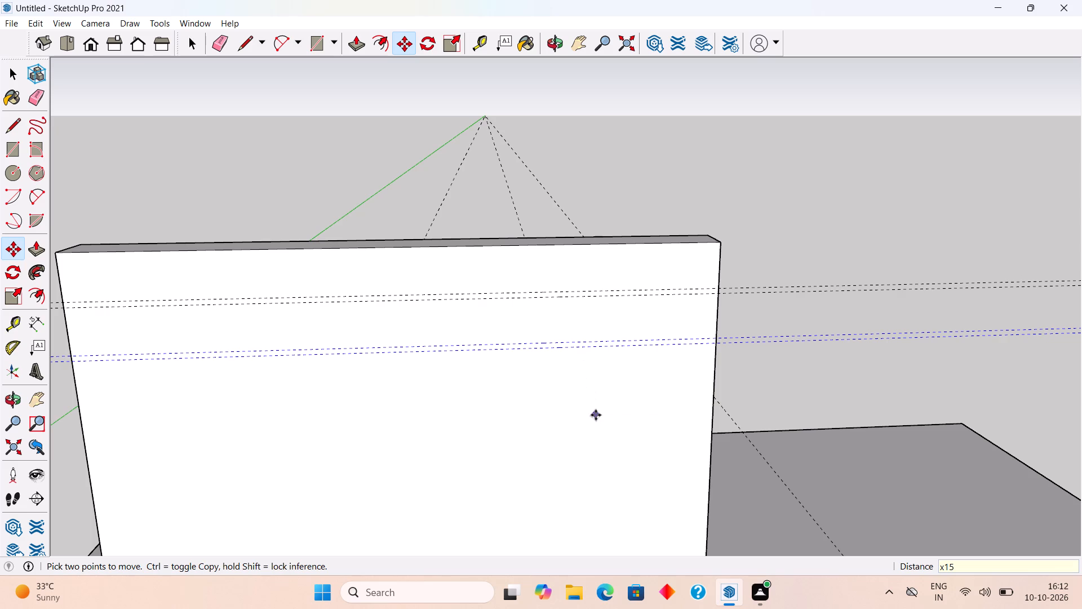
key(Return)
key(space)
Open the wall group and draw a 1" by 10' rectangle across its front face between the top pair of guides.
scroll(596, 415, down, 16)
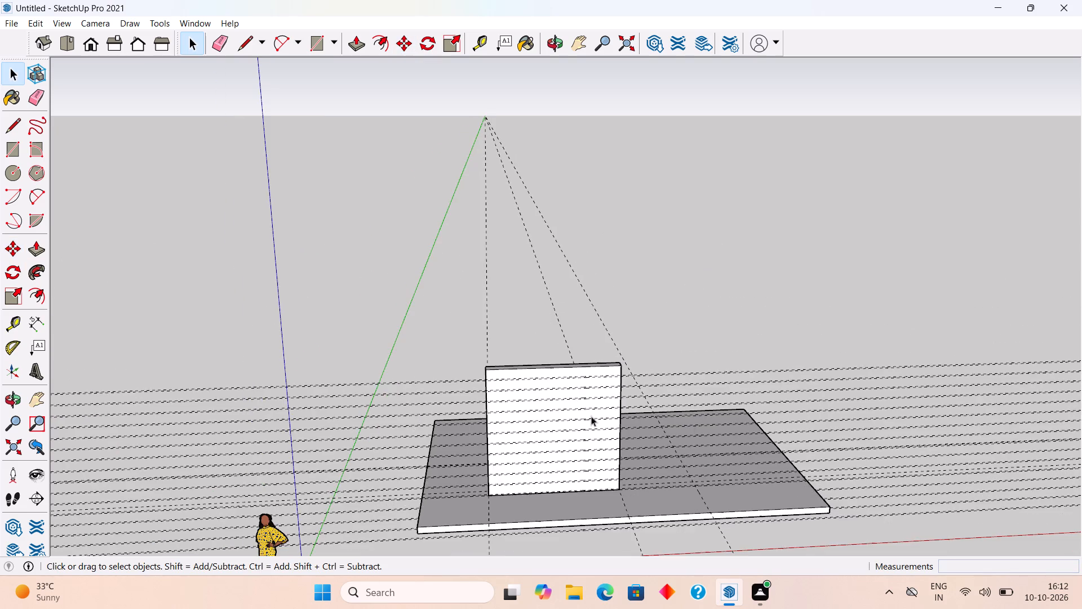
middle_drag(592, 435, 572, 375)
scroll(569, 368, up, 2)
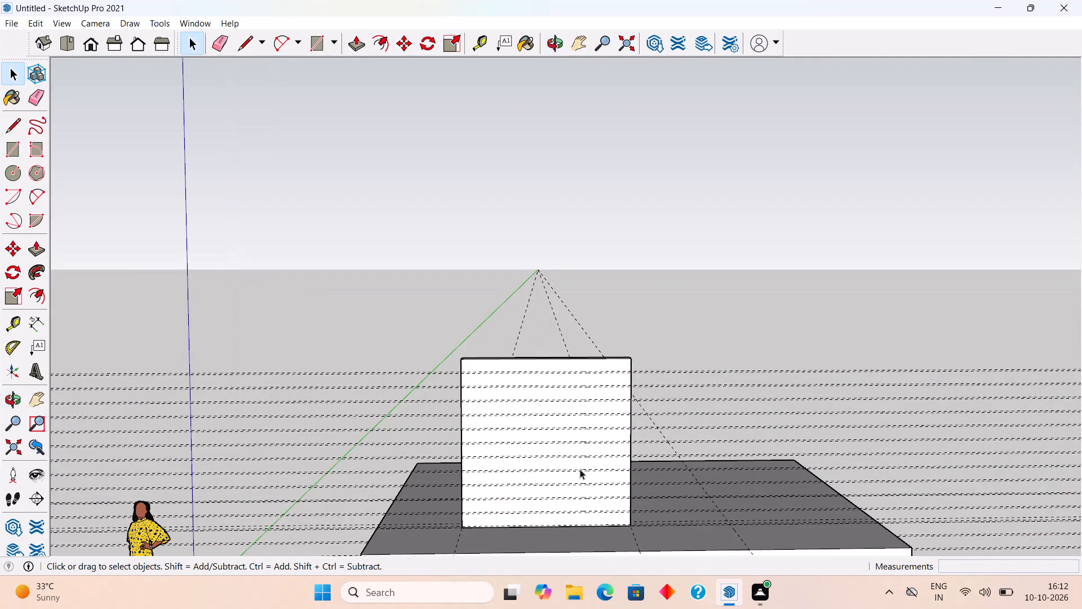
scroll(579, 461, up, 3)
scroll(470, 332, up, 6)
triple_click(490, 399)
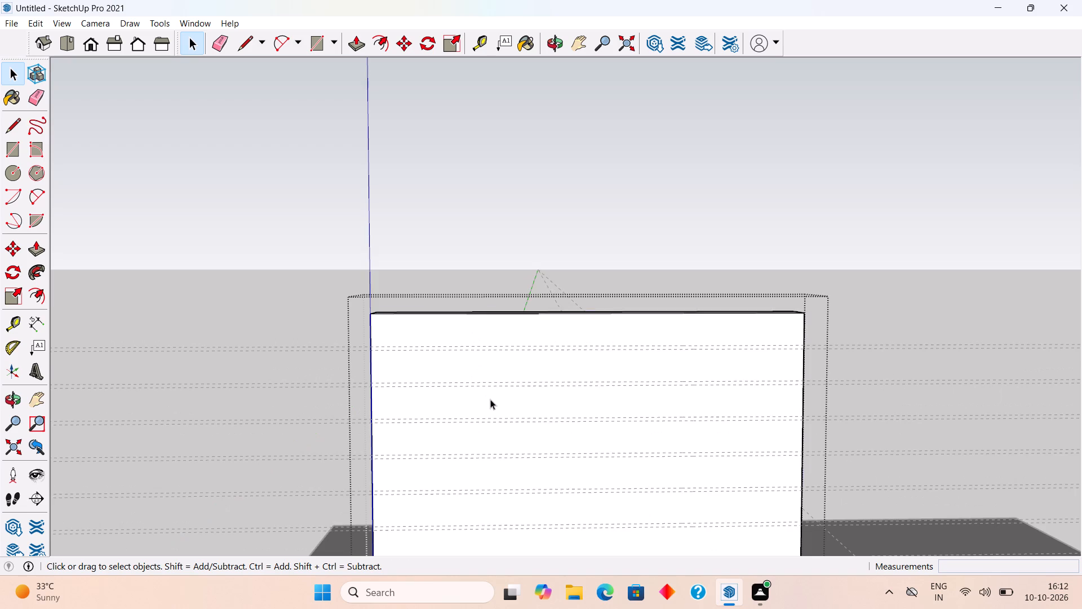
scroll(480, 377, up, 8)
key(r)
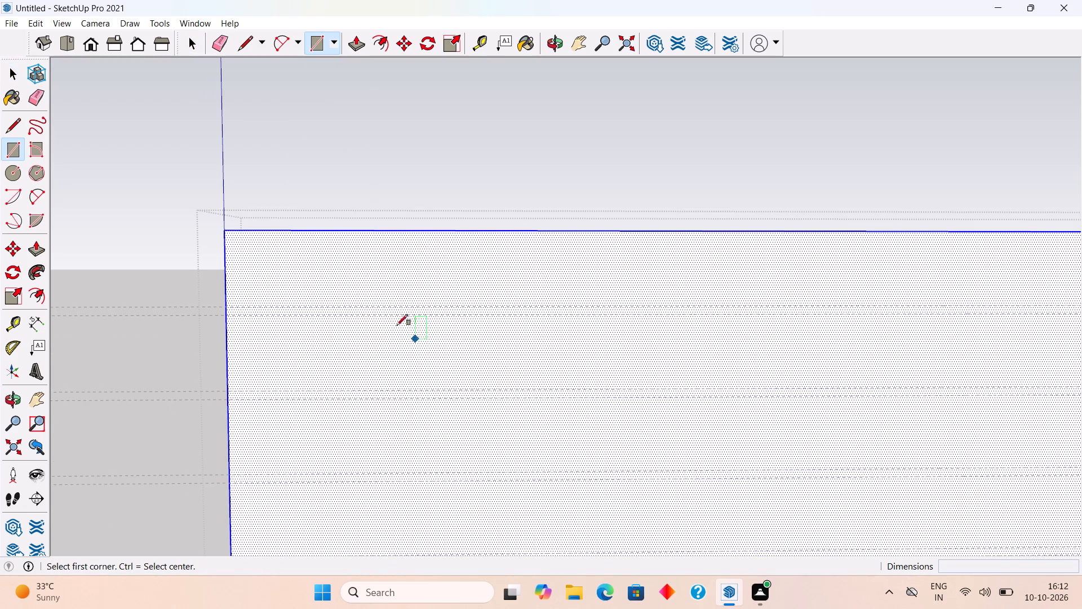
click(225, 304)
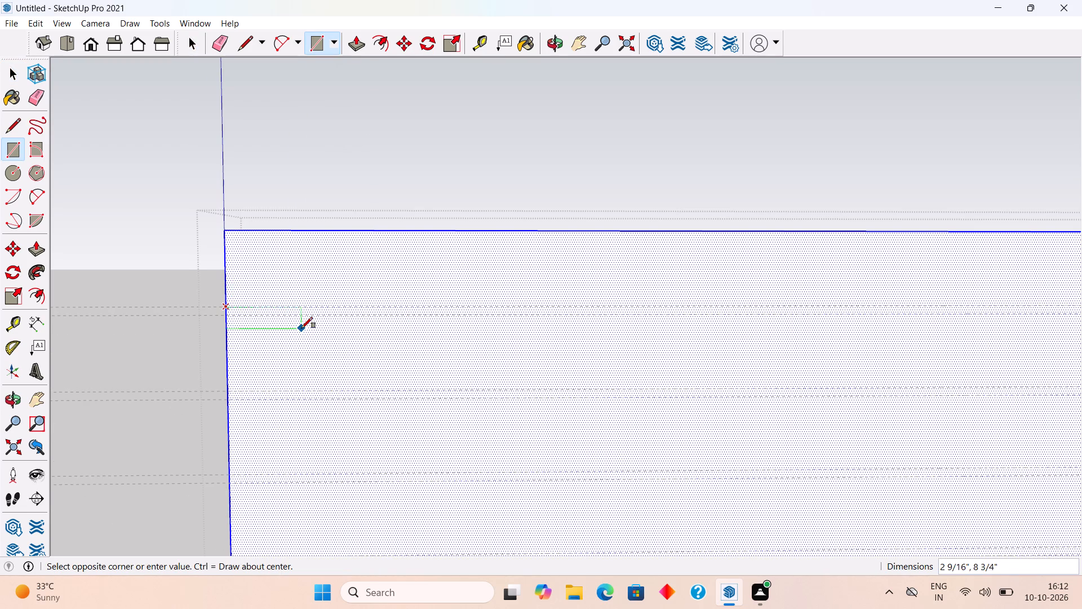
scroll(301, 328, down, 5)
scroll(877, 334, up, 3)
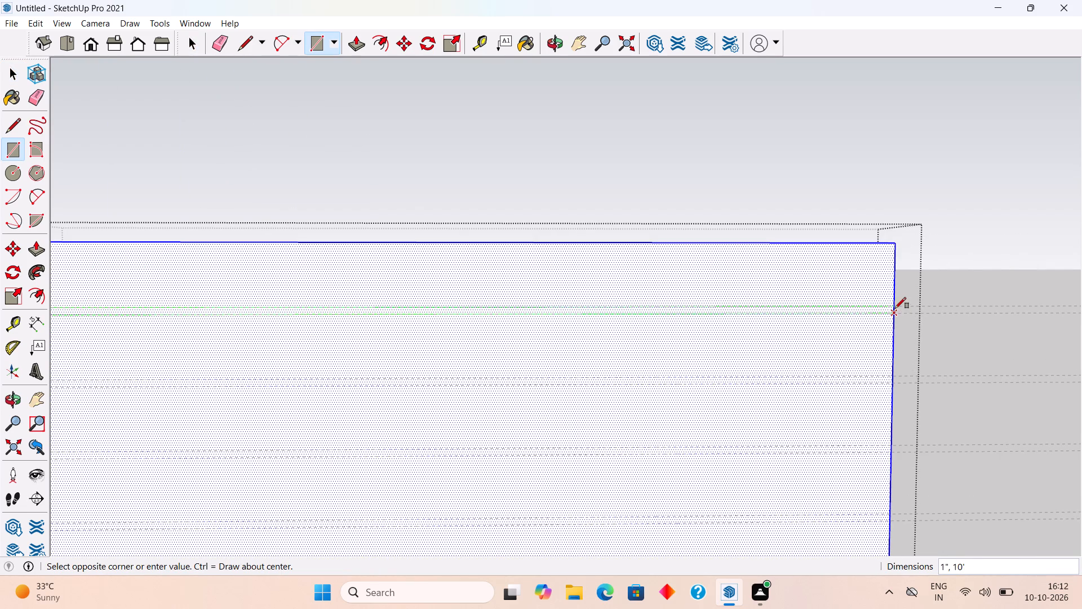
click(895, 313)
Draw 1" by 10' rectangles across the wall's front face between the second, third and fourth guide pairs from the top.
scroll(886, 319, down, 6)
scroll(340, 383, up, 1)
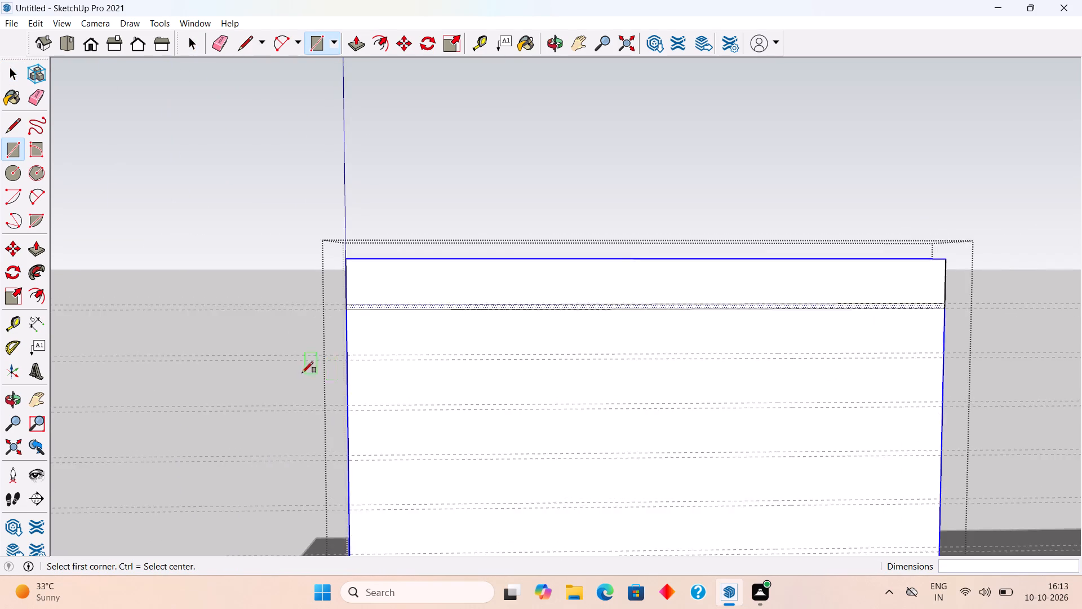
scroll(302, 373, up, 2)
click(353, 350)
scroll(705, 360, down, 4)
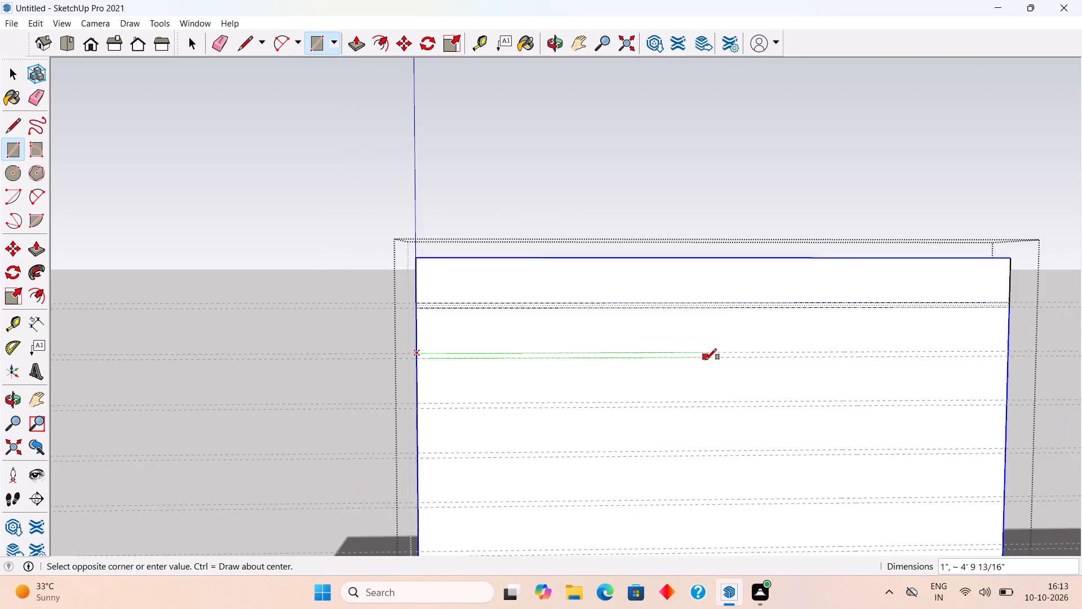
scroll(967, 358, up, 3)
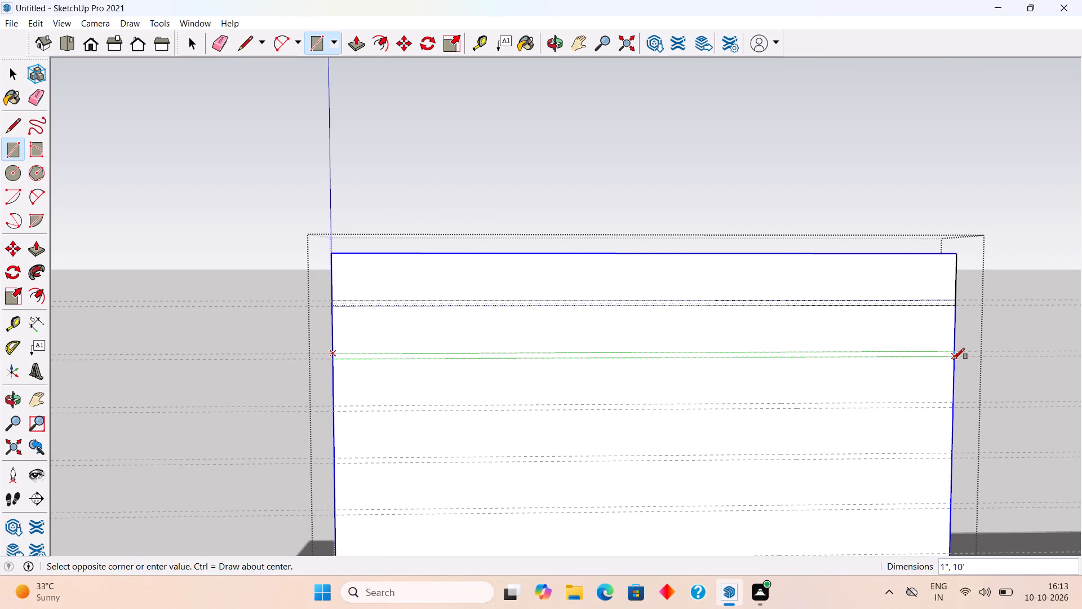
click(954, 359)
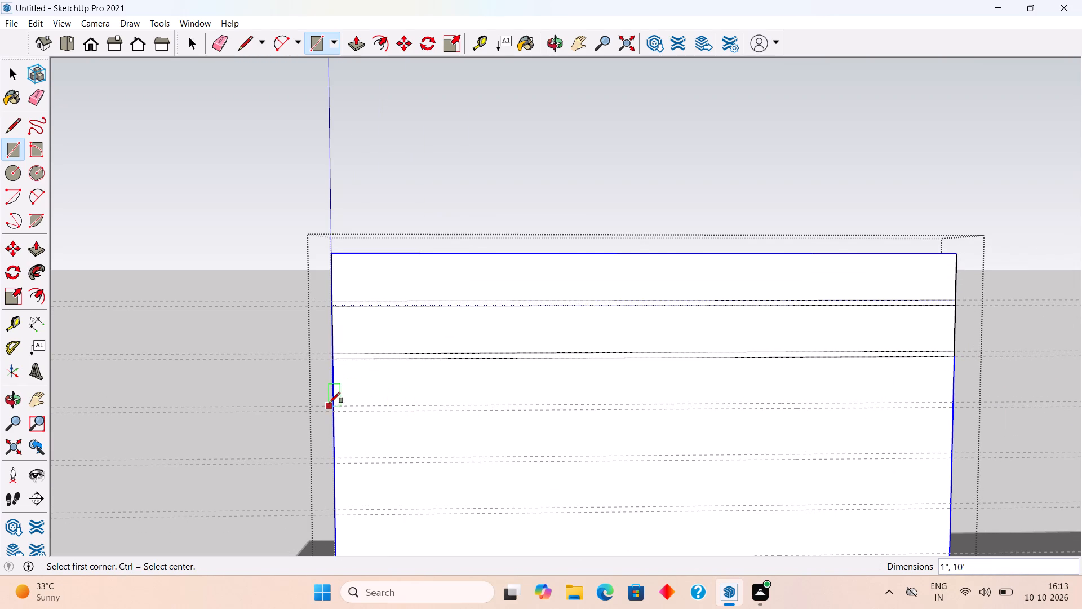
click(336, 404)
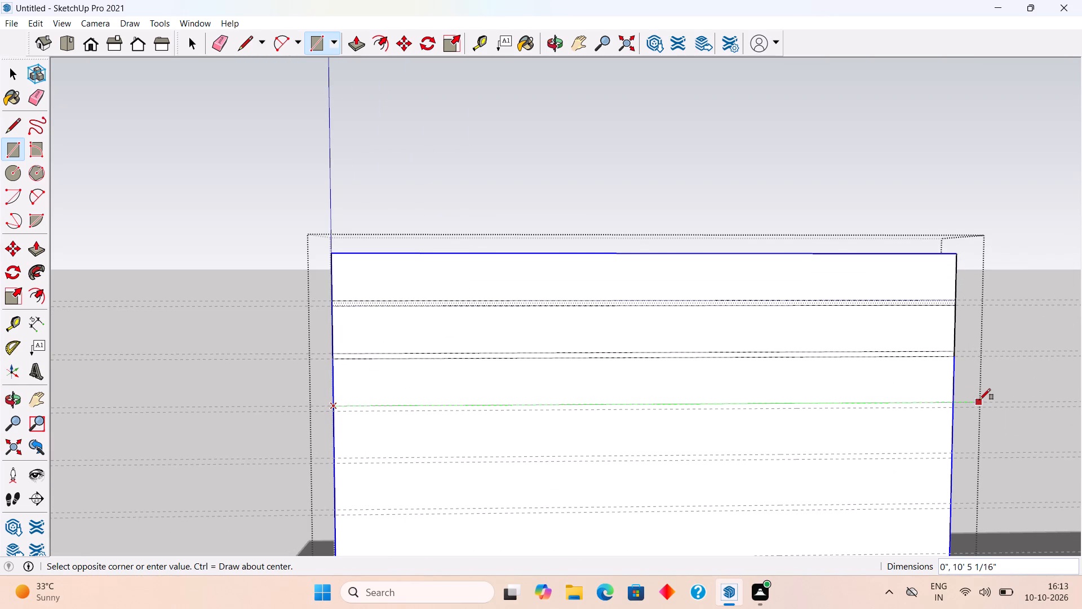
click(954, 408)
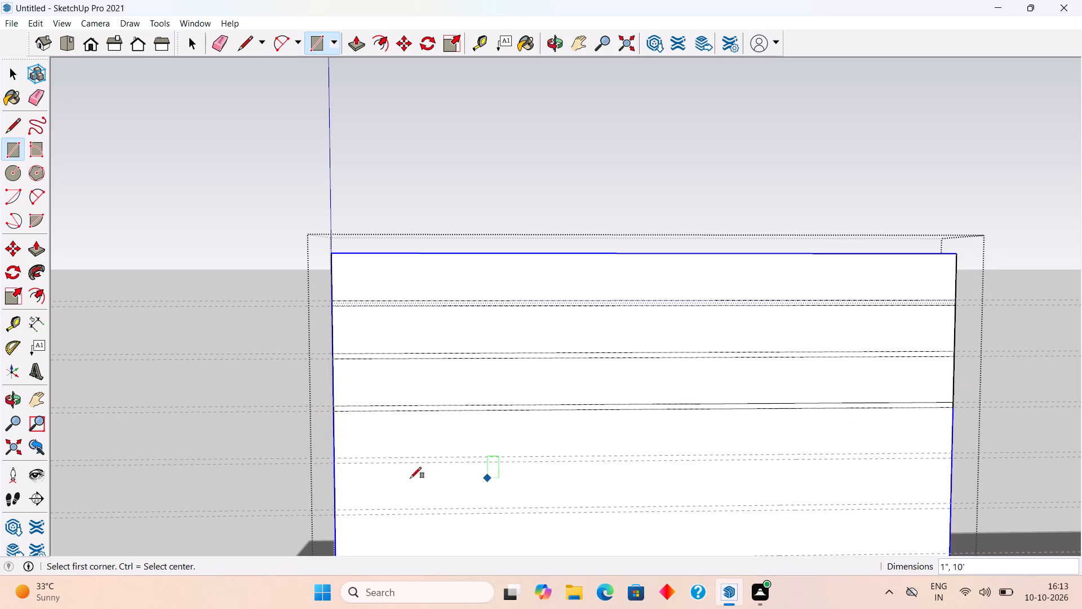
click(336, 457)
scroll(948, 457, up, 3)
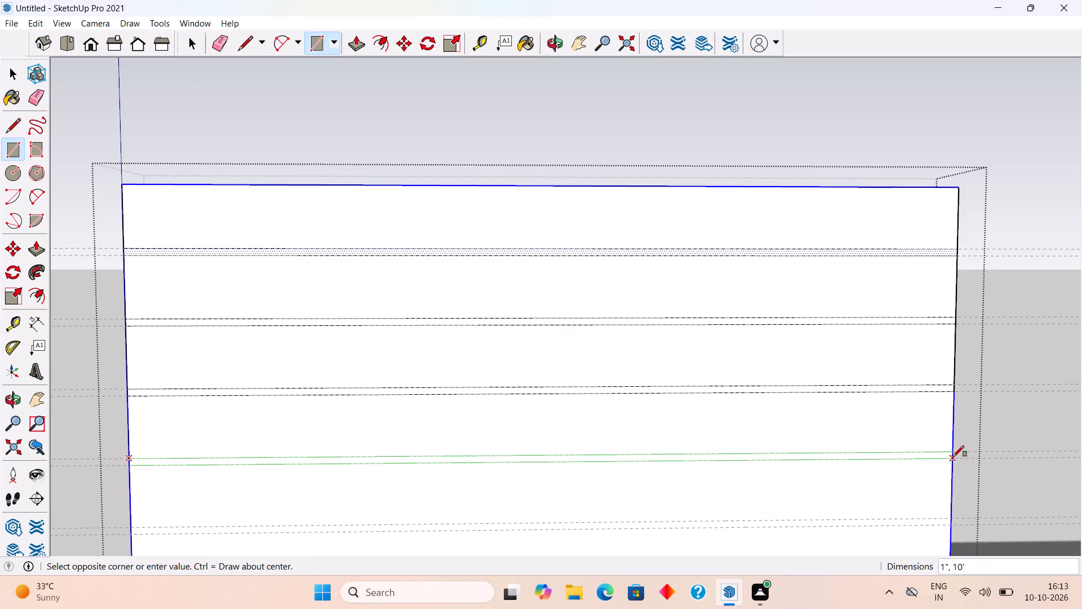
click(953, 457)
Draw 1" by 10' rectangles across the wall's front face between the fifth, sixth and seventh guide pairs from the top.
scroll(947, 461, down, 20)
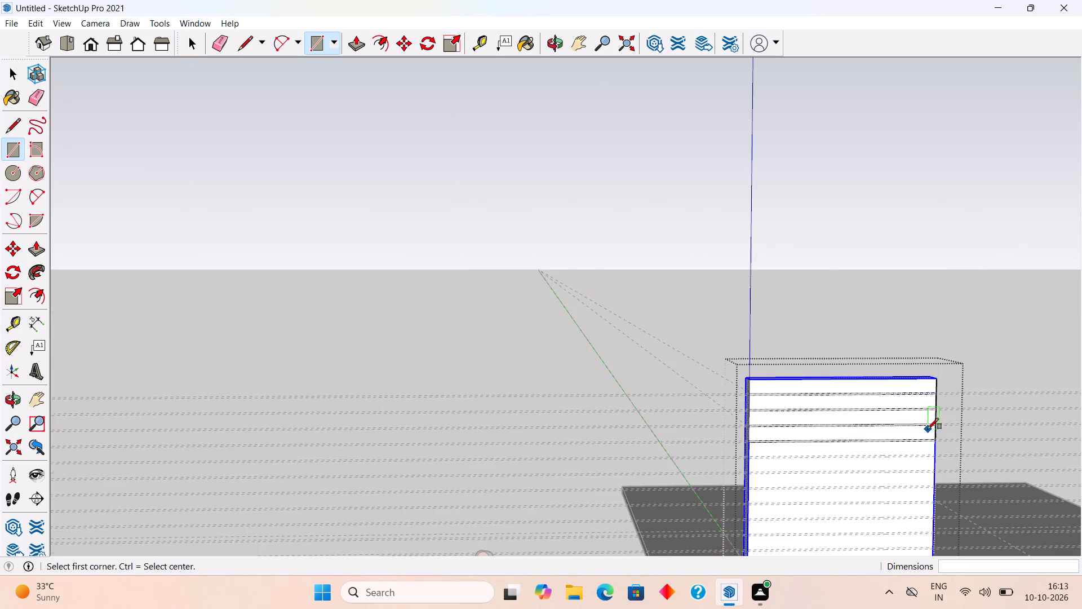
scroll(928, 429, down, 2)
scroll(951, 566, up, 5)
scroll(907, 527, up, 14)
scroll(903, 540, down, 2)
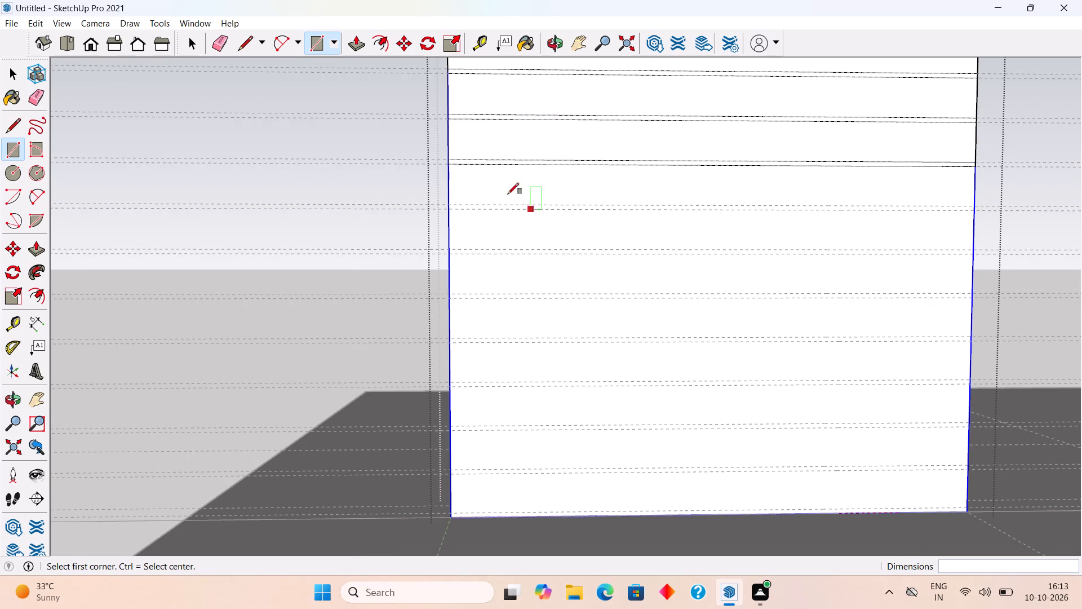
click(450, 204)
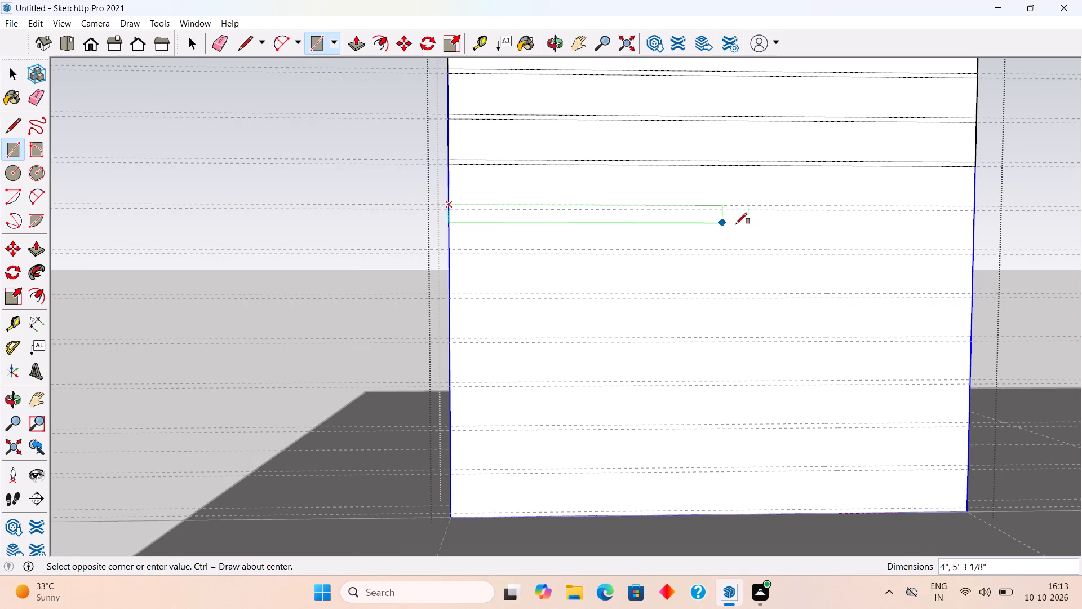
click(977, 210)
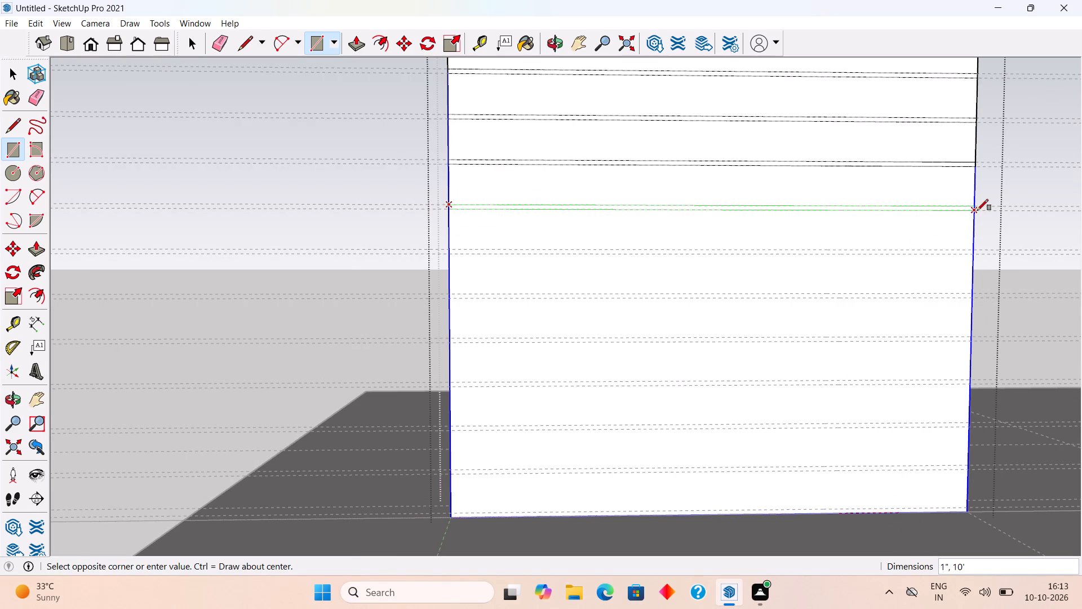
click(447, 250)
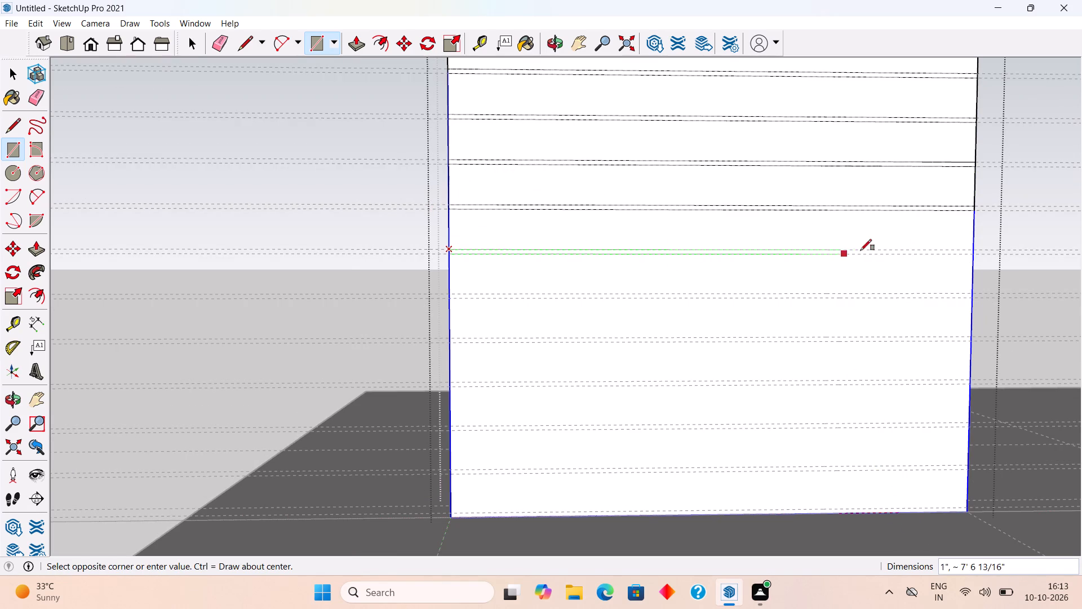
click(976, 256)
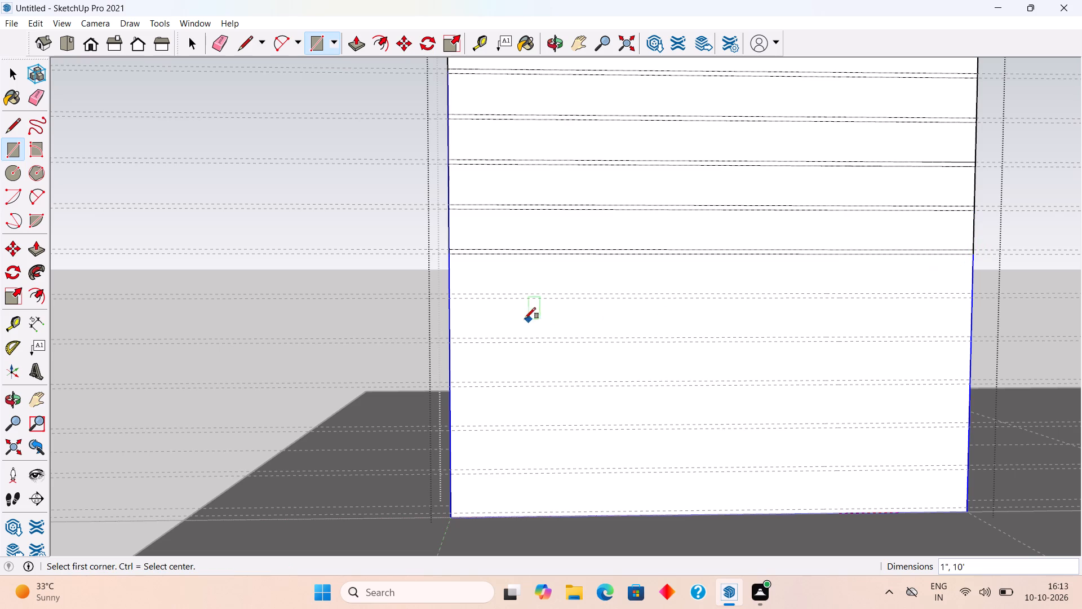
click(446, 295)
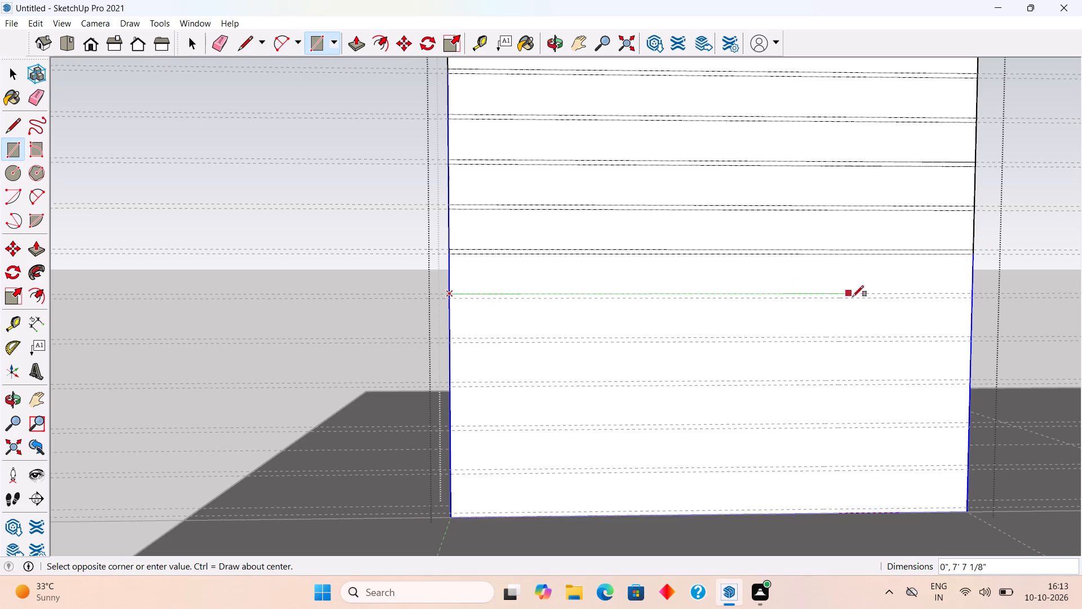
click(975, 301)
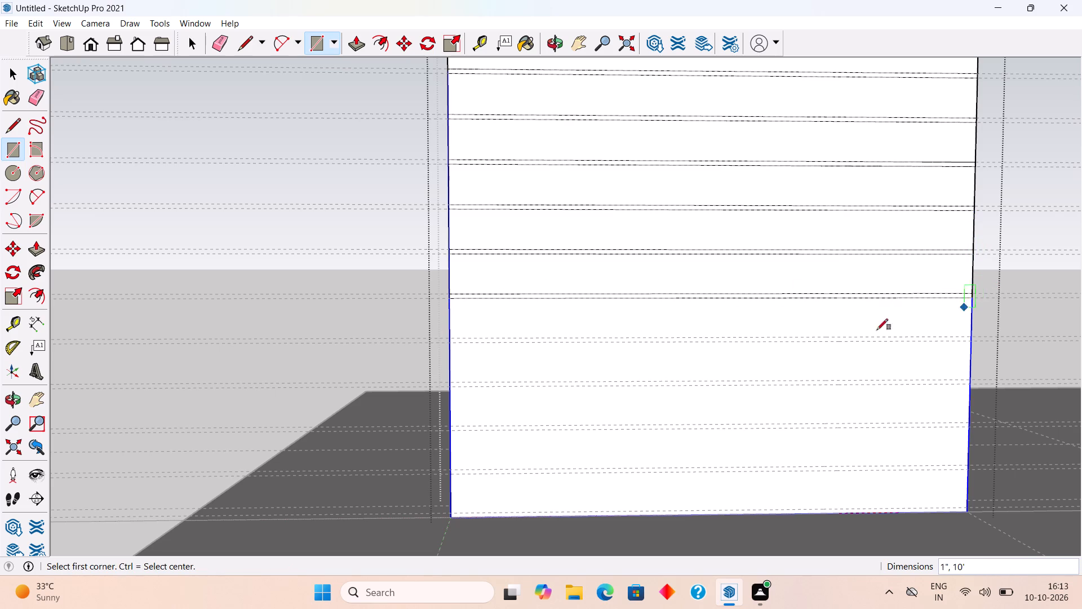
Draw 10'-wide strip rectangles across the wall's front face between the eighth through eleventh guide pairs.
click(451, 336)
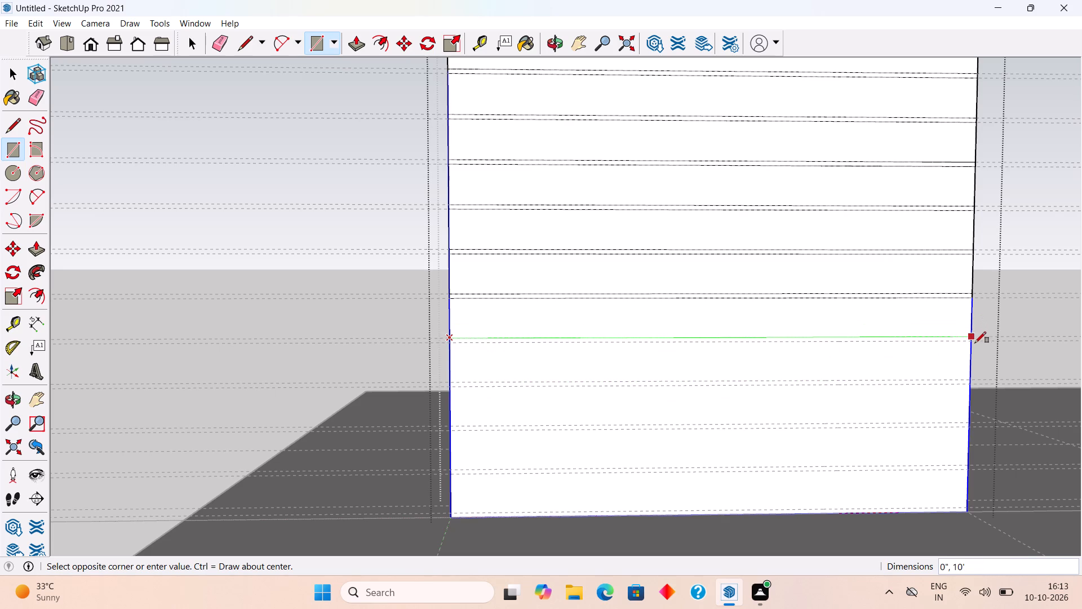
scroll(973, 346, up, 3)
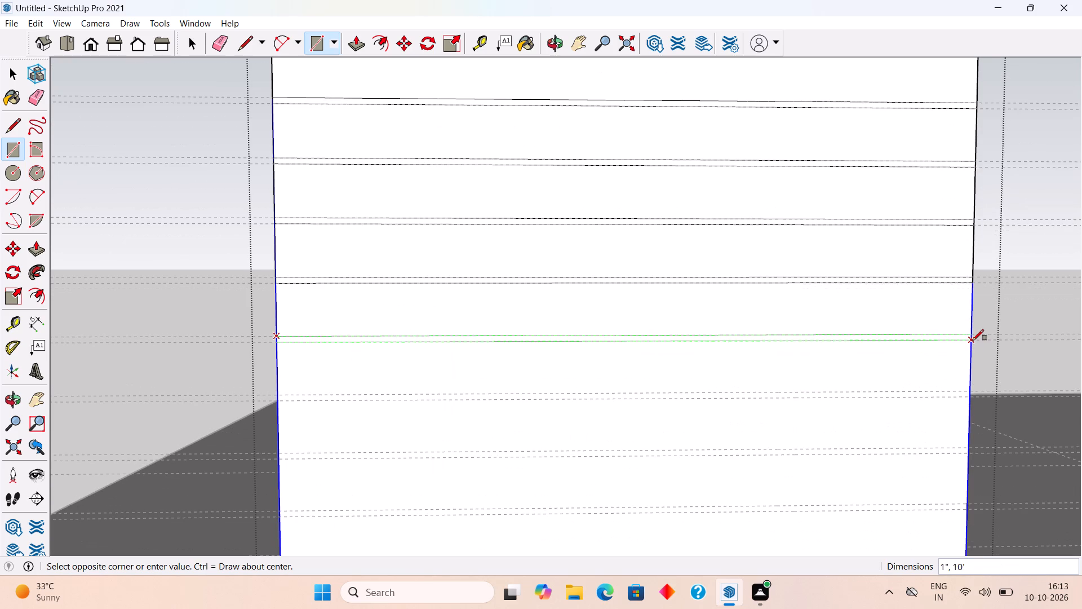
click(973, 341)
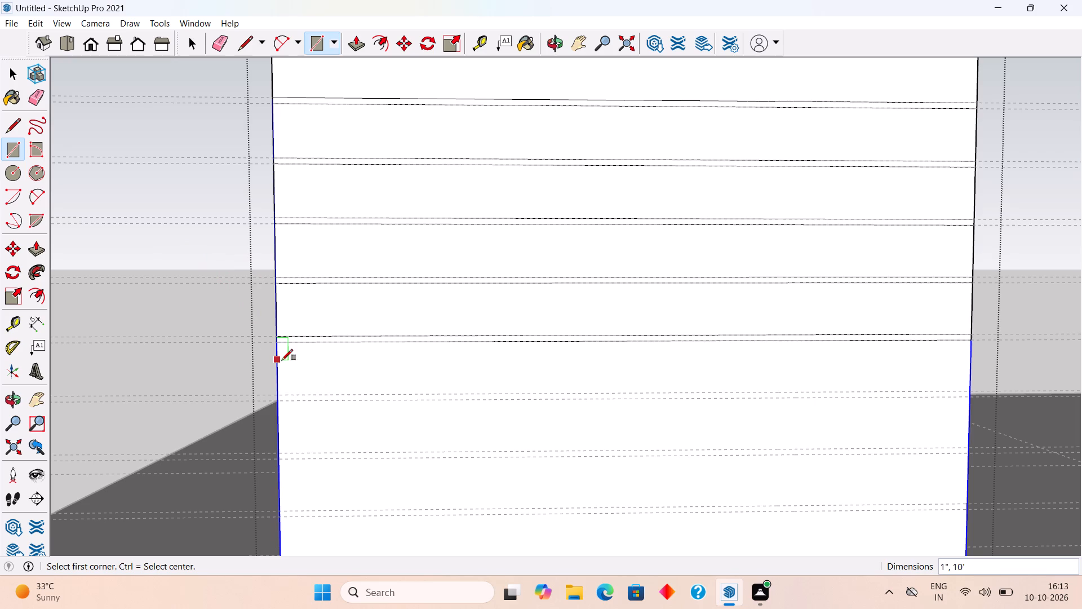
click(279, 396)
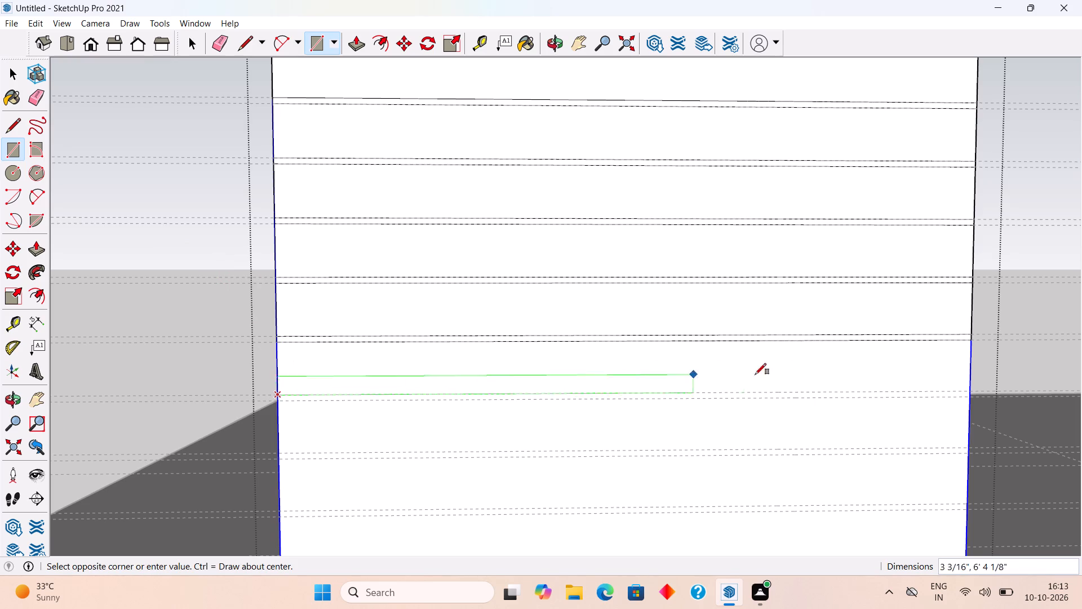
click(966, 400)
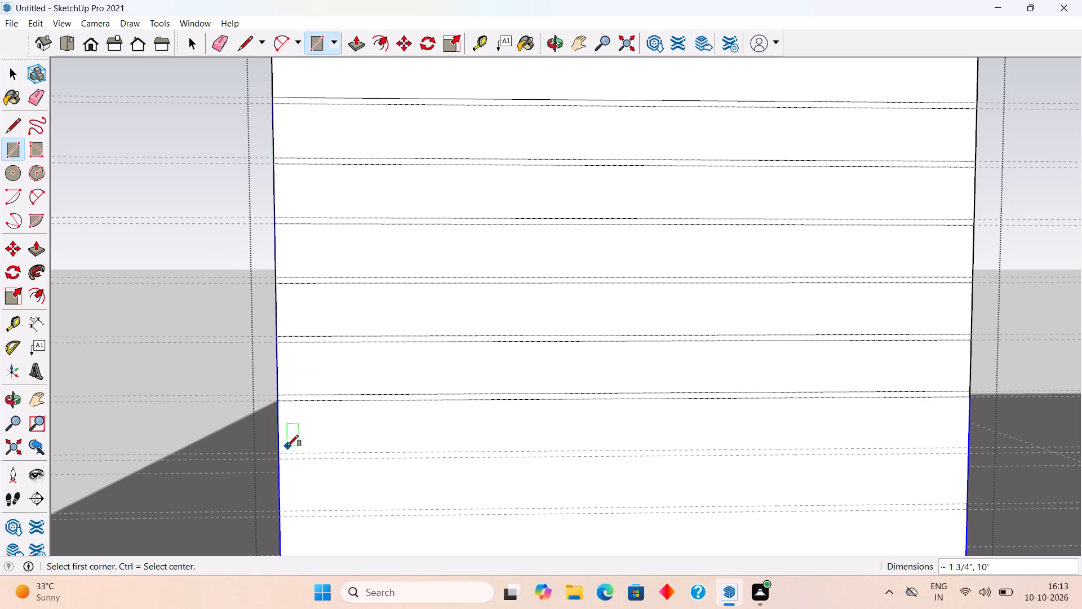
click(281, 451)
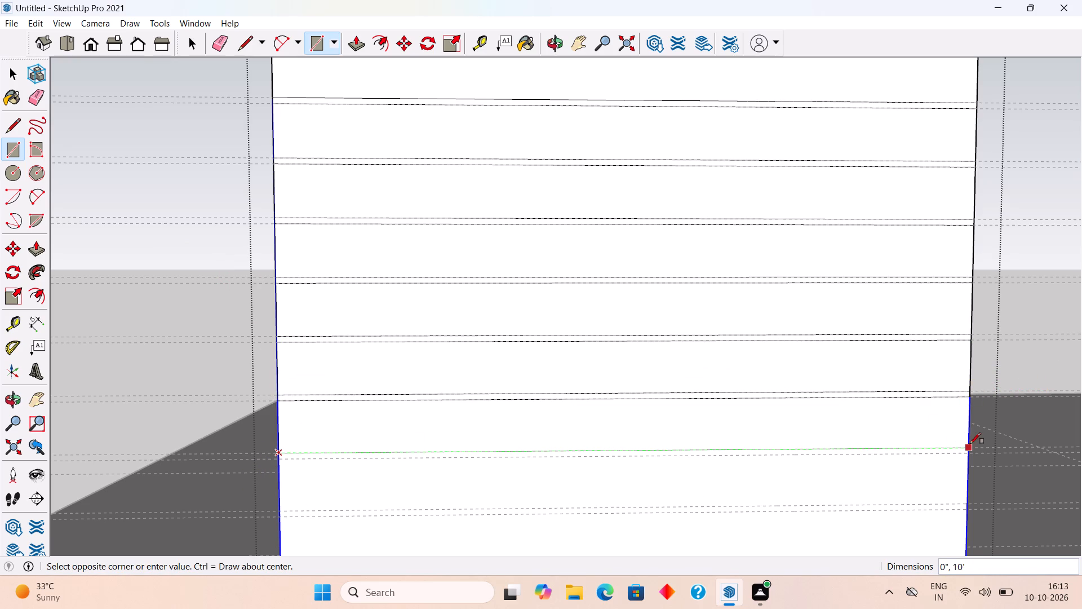
click(972, 452)
scroll(734, 412, down, 6)
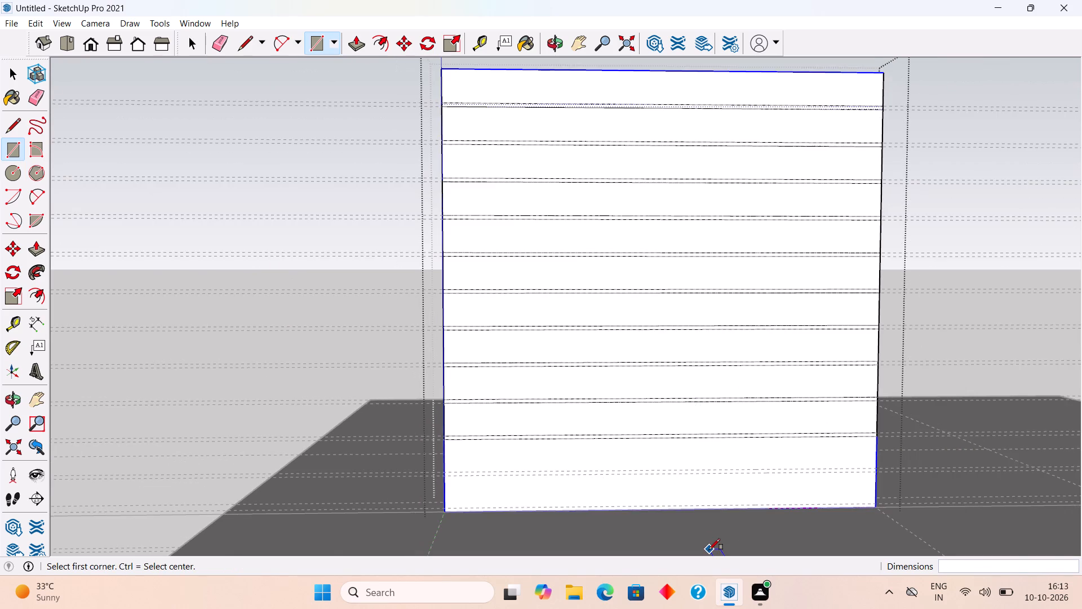
scroll(709, 550, up, 4)
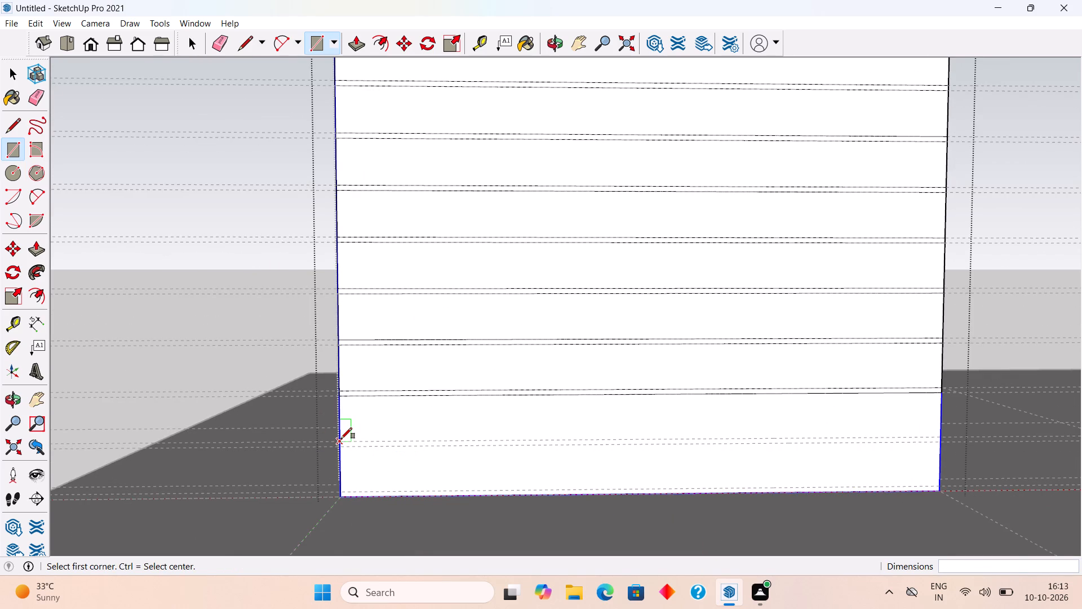
click(341, 439)
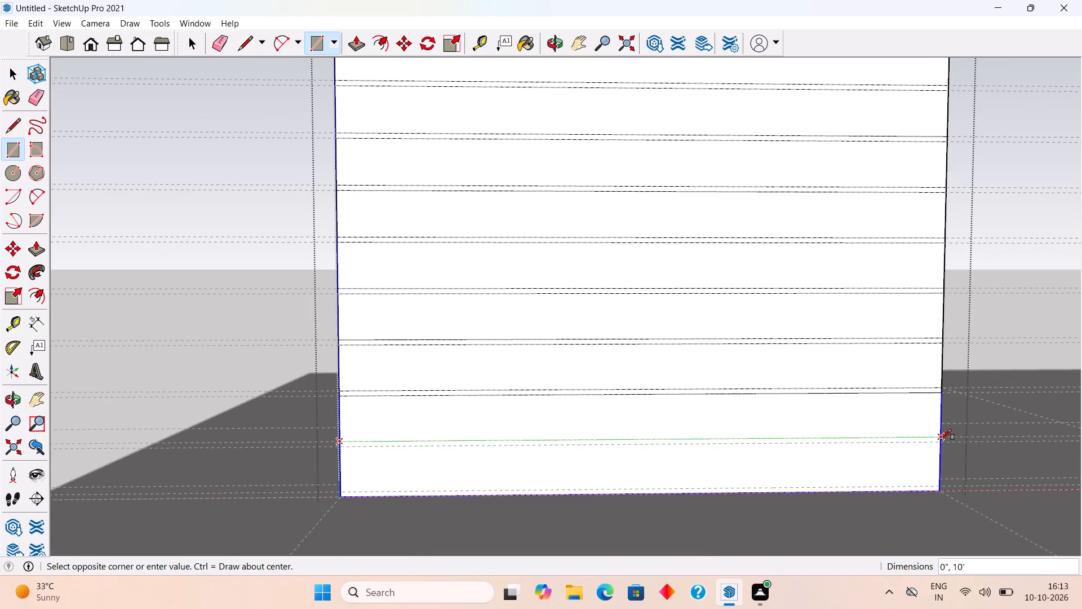
click(943, 443)
key(space)
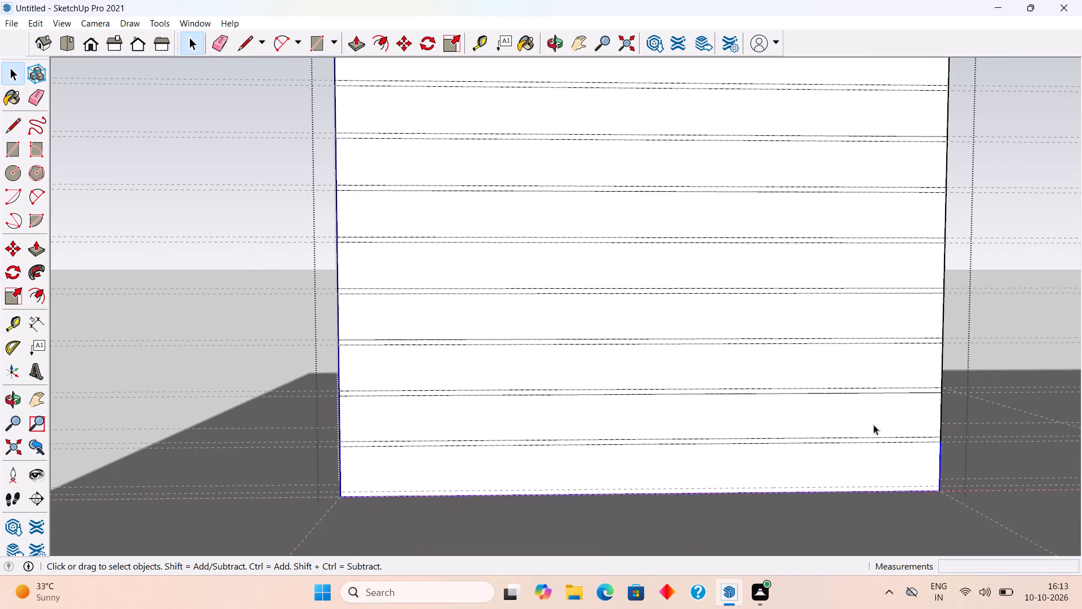
Push the lowest strip on the wall's front face 1" inward to form a groove.
scroll(106, 363, up, 1)
middle_drag(105, 362, 303, 361)
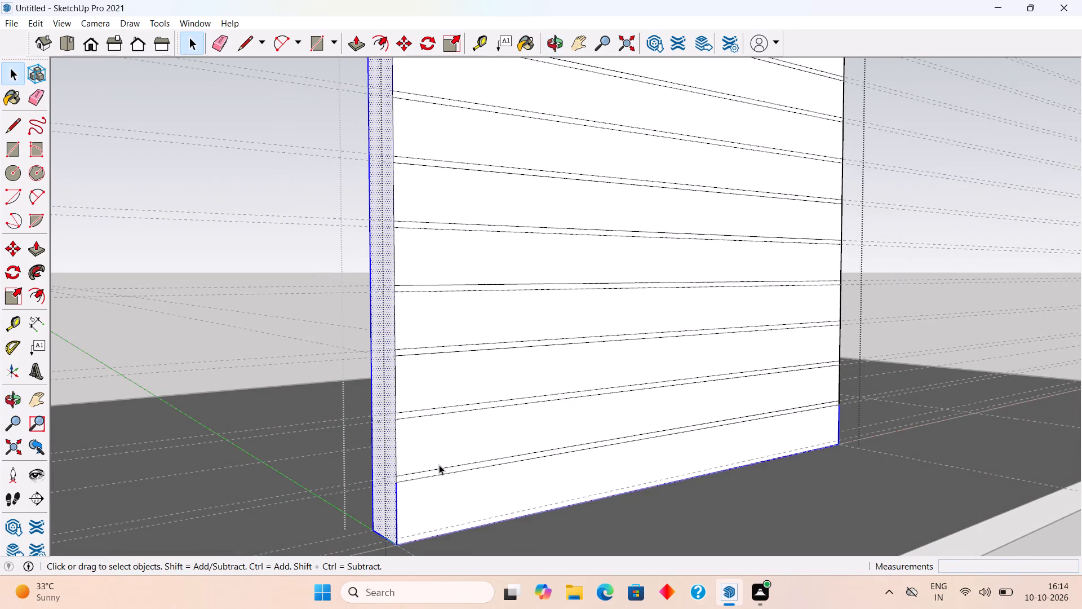
scroll(439, 465, up, 5)
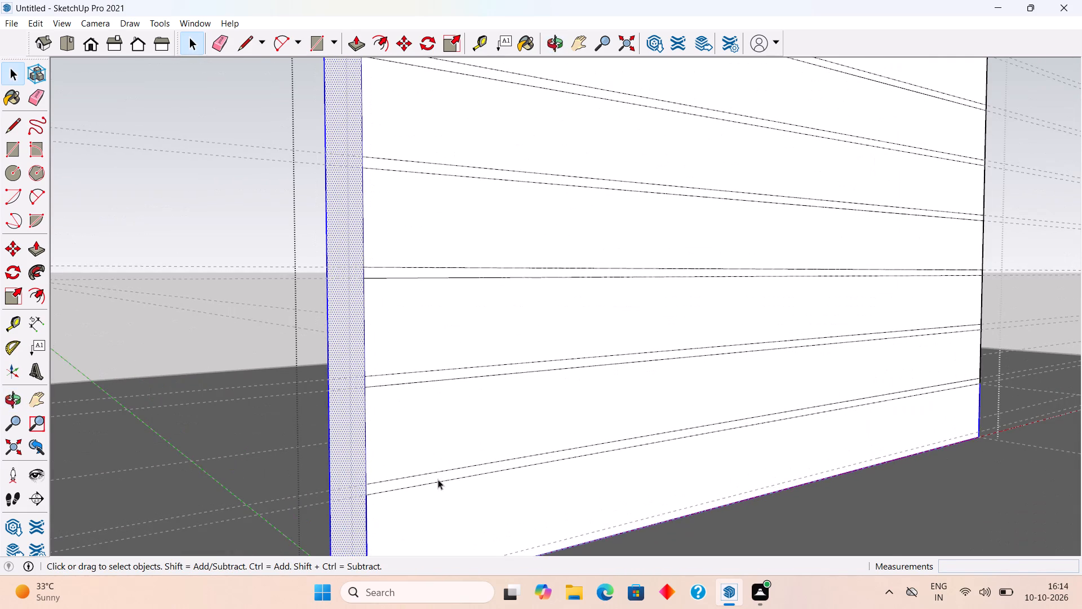
click(438, 477)
key(p)
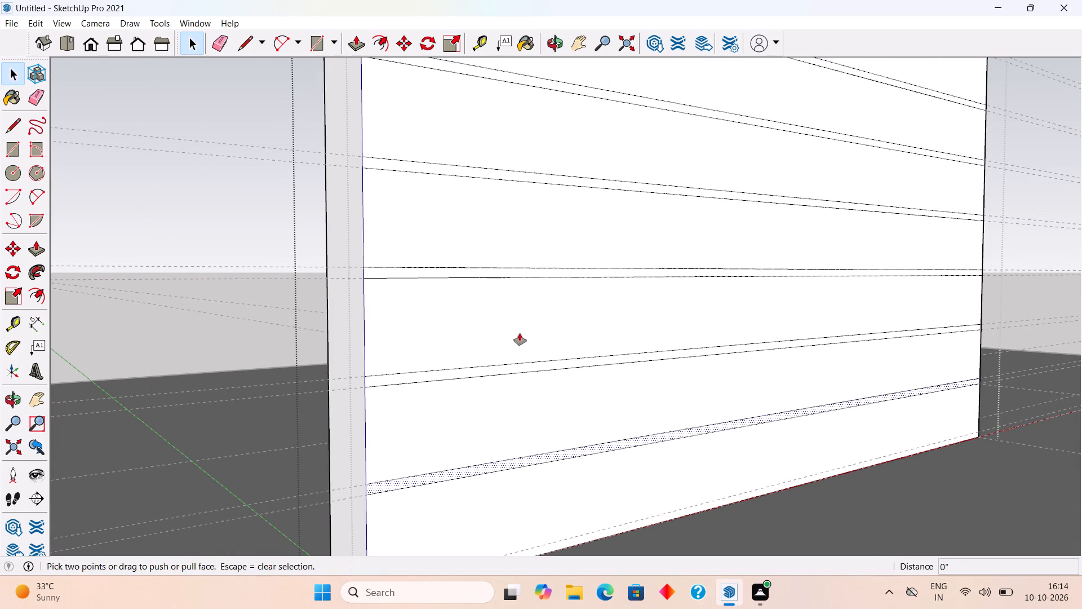
click(414, 478)
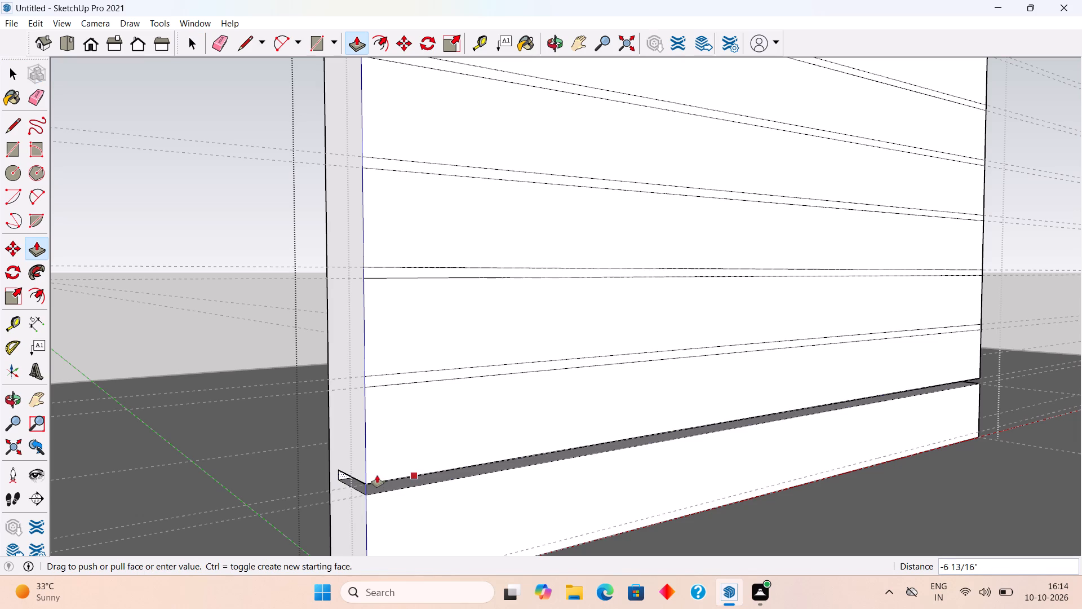
key(period)
key(BackSpace)
key(shift+quotedbl)
key(Return)
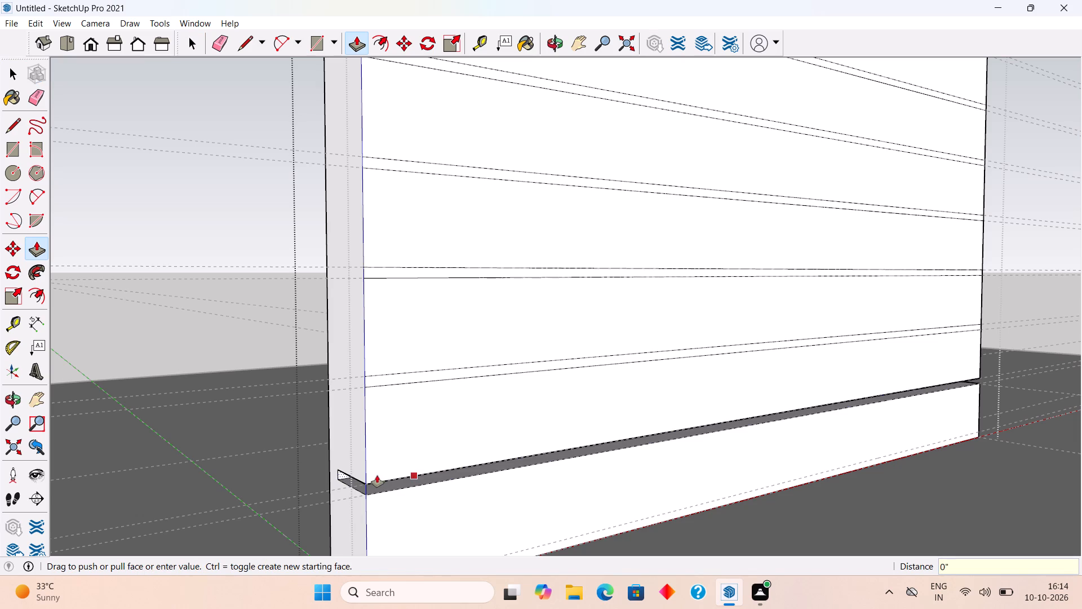
click(378, 485)
key(1)
key(shift+quotedbl)
key(Return)
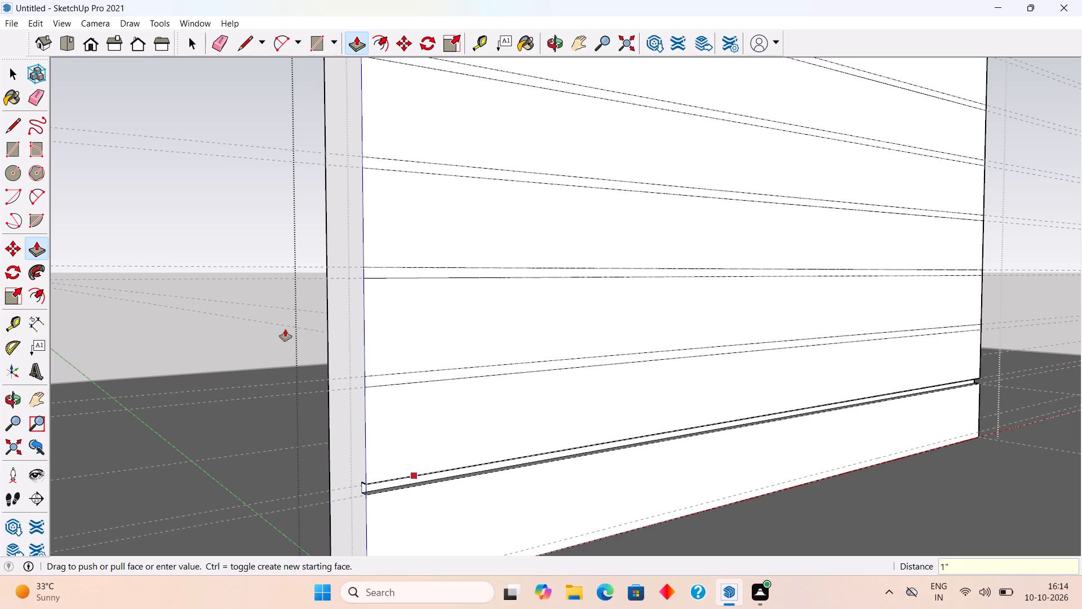
Push the second, third and fourth strips from the bottom of the wall's front face 1" inward.
double_click(385, 379)
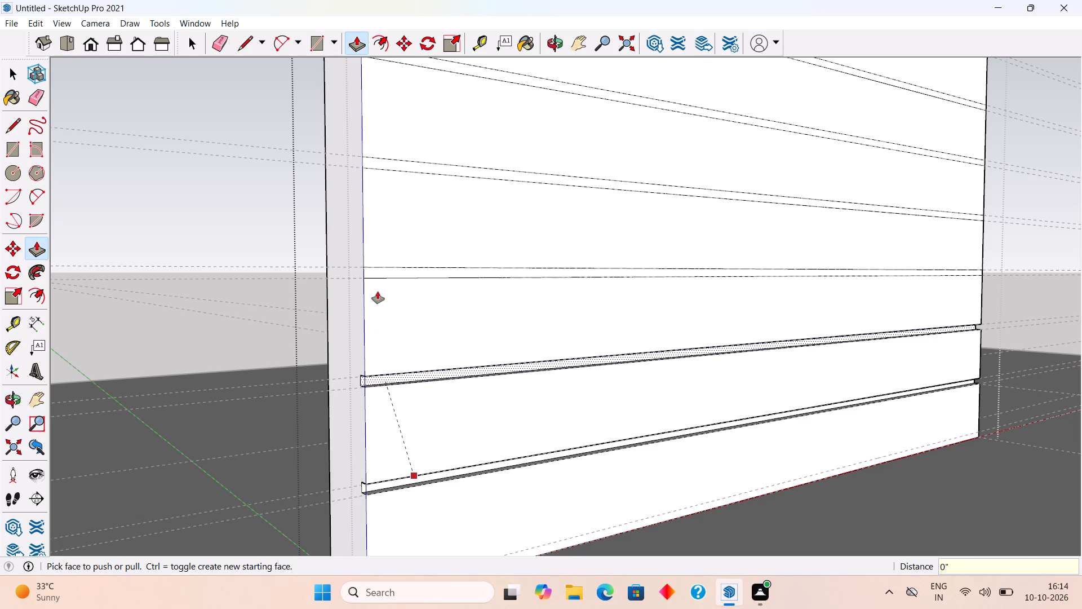
double_click(375, 272)
scroll(363, 278, down, 4)
middle_drag(364, 283, 406, 334)
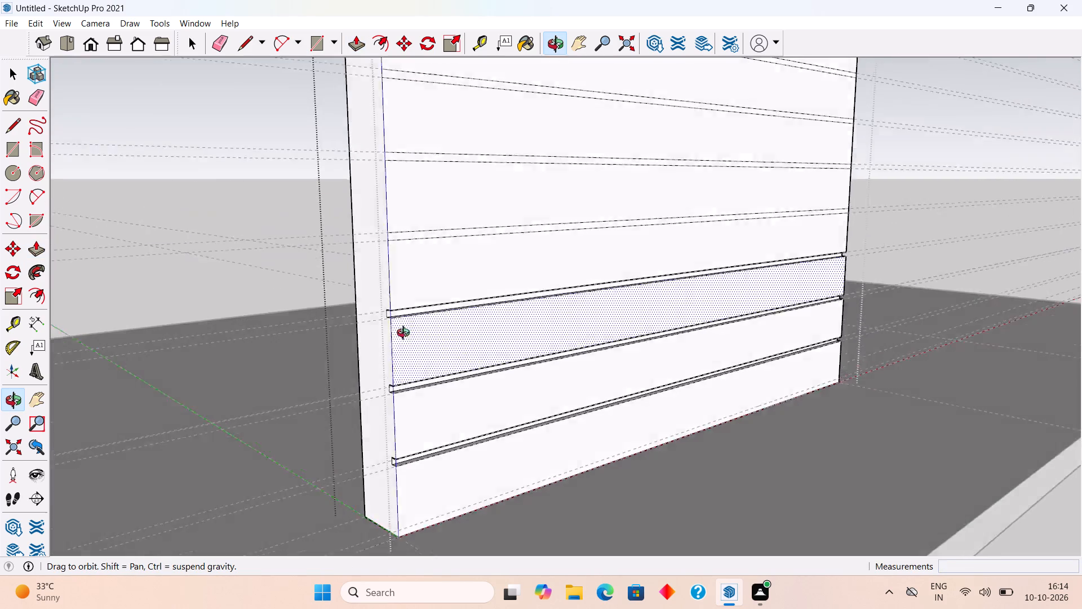
middle_drag(406, 334, 416, 349)
scroll(423, 357, up, 4)
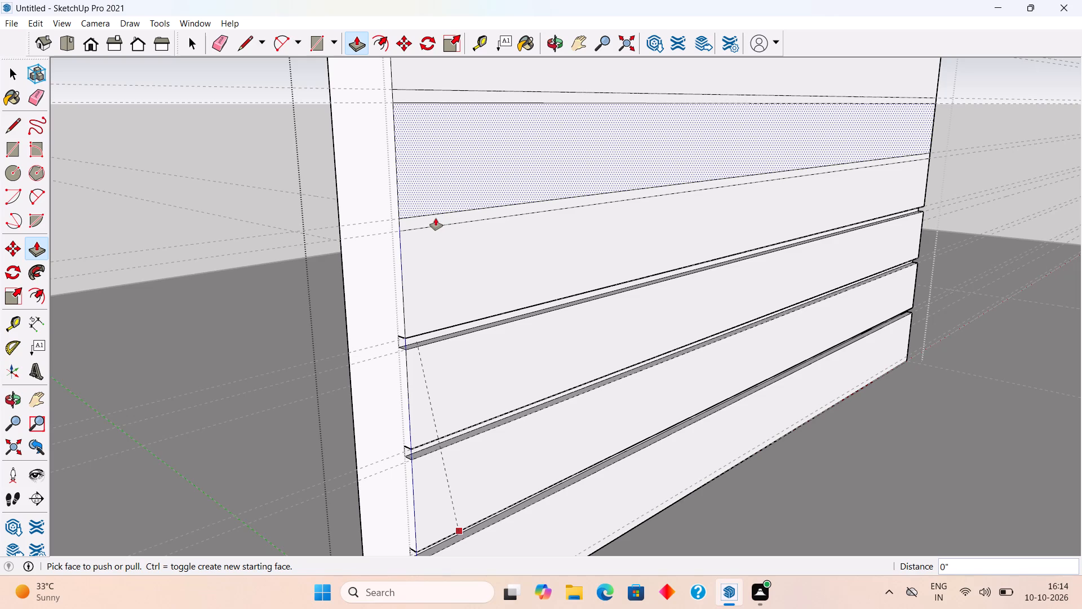
double_click(434, 218)
Push the fifth, sixth and seventh strips from the bottom of the wall's front face 1" inward.
scroll(434, 218, down, 14)
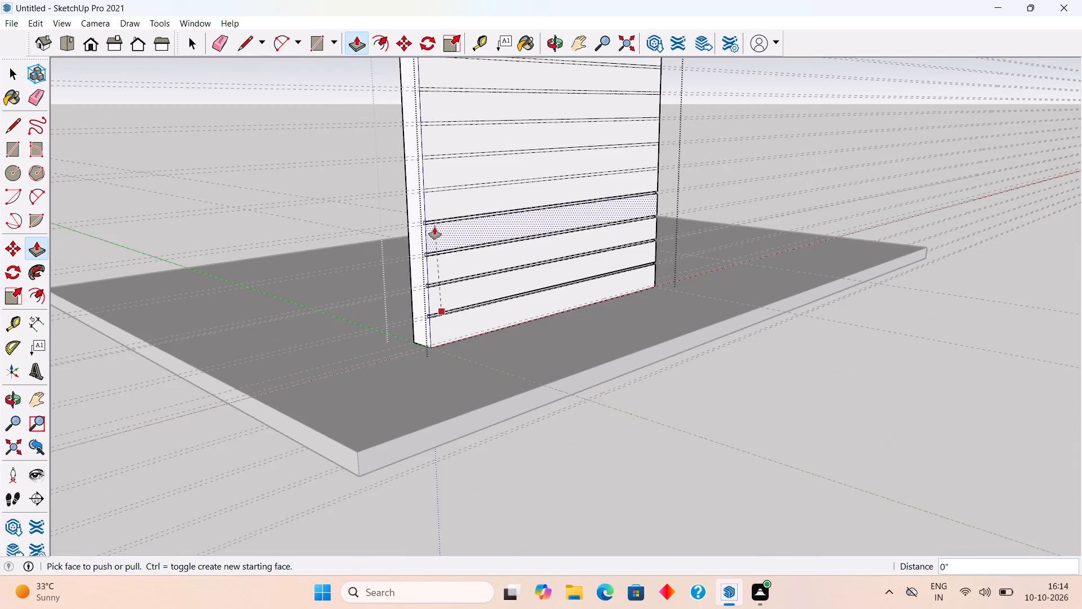
scroll(438, 182, down, 11)
scroll(444, 96, up, 5)
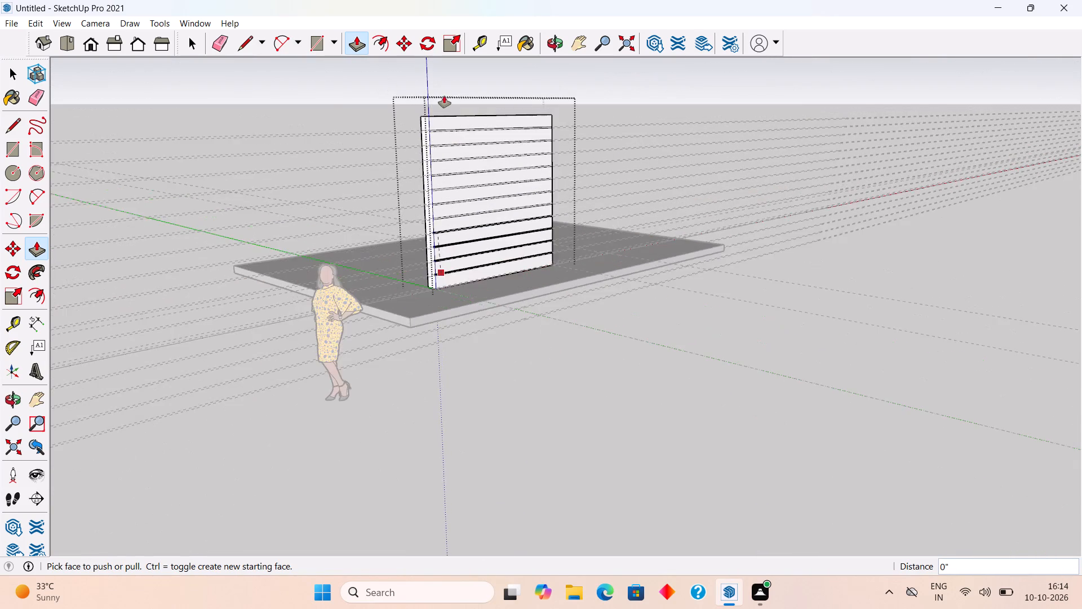
scroll(444, 96, up, 19)
scroll(453, 123, up, 2)
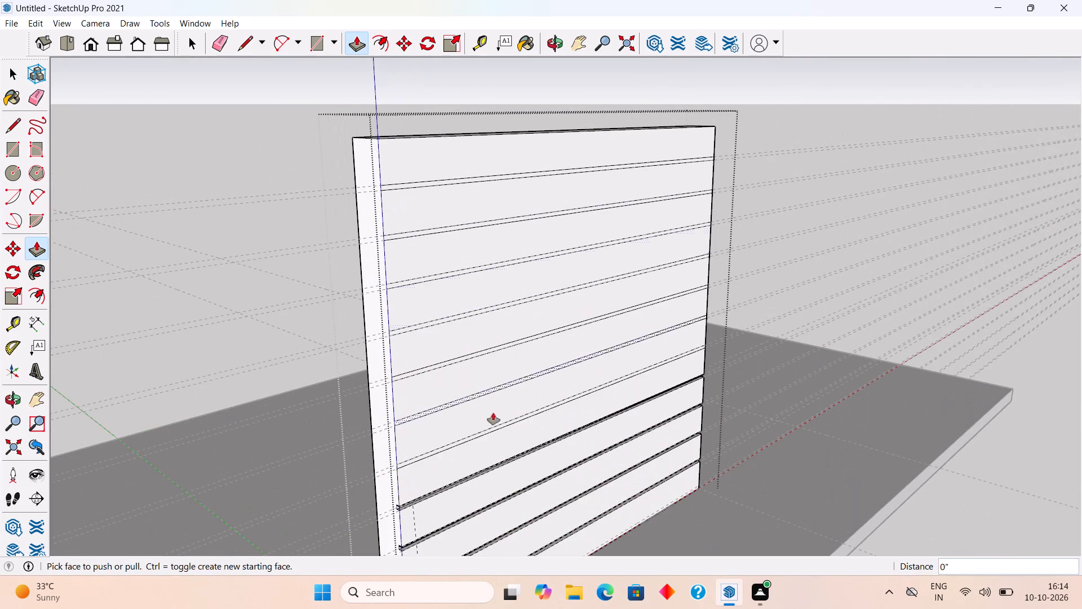
double_click(438, 452)
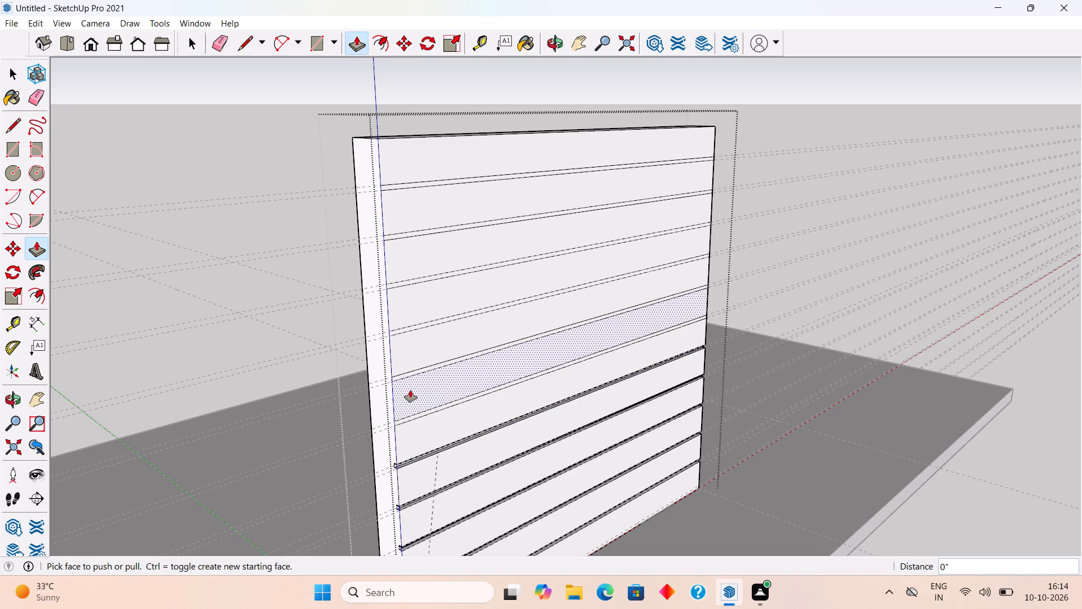
double_click(414, 420)
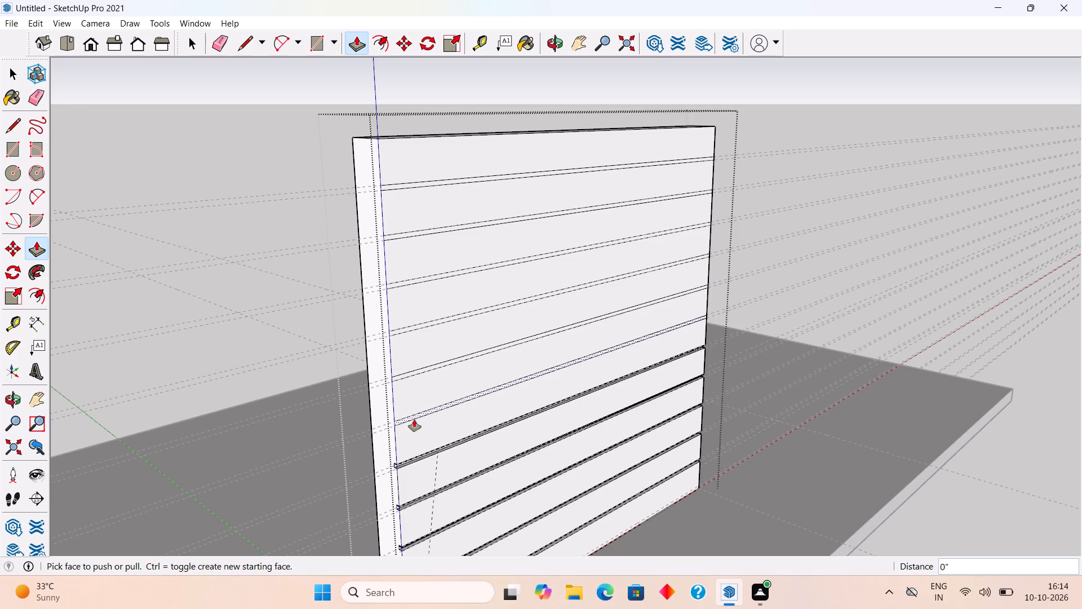
double_click(392, 378)
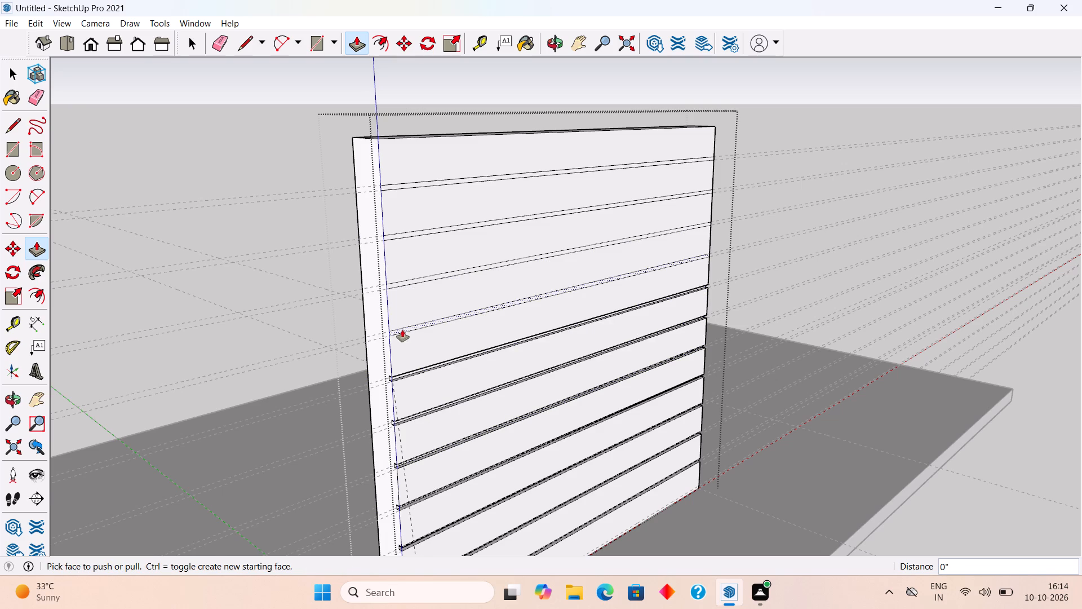
Push the top four strips on the wall's front face 1" inward and close the wall group.
double_click(402, 330)
double_click(396, 284)
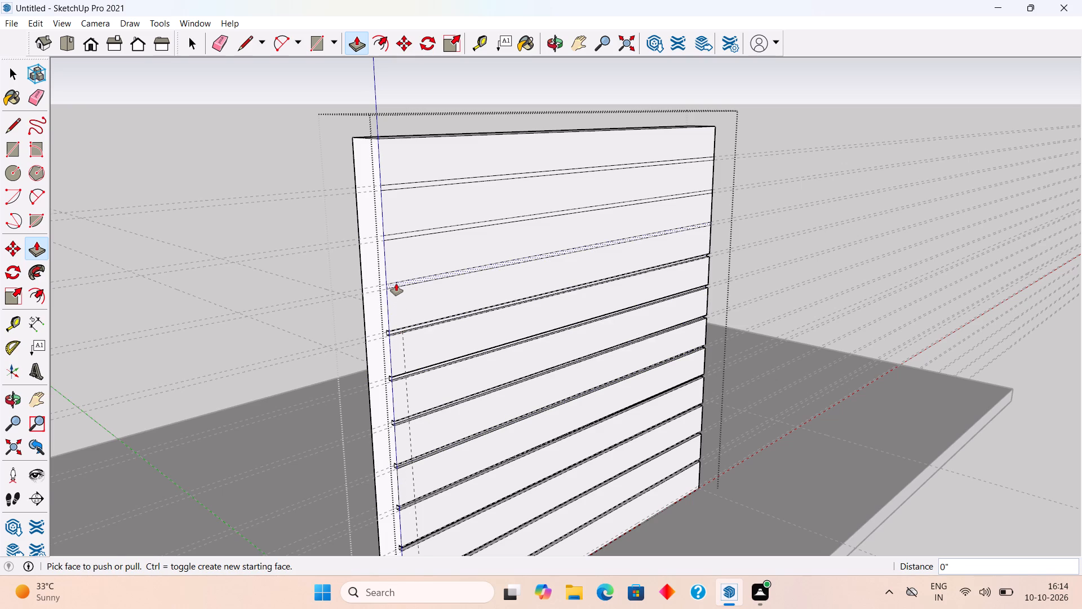
click(387, 236)
click(387, 236)
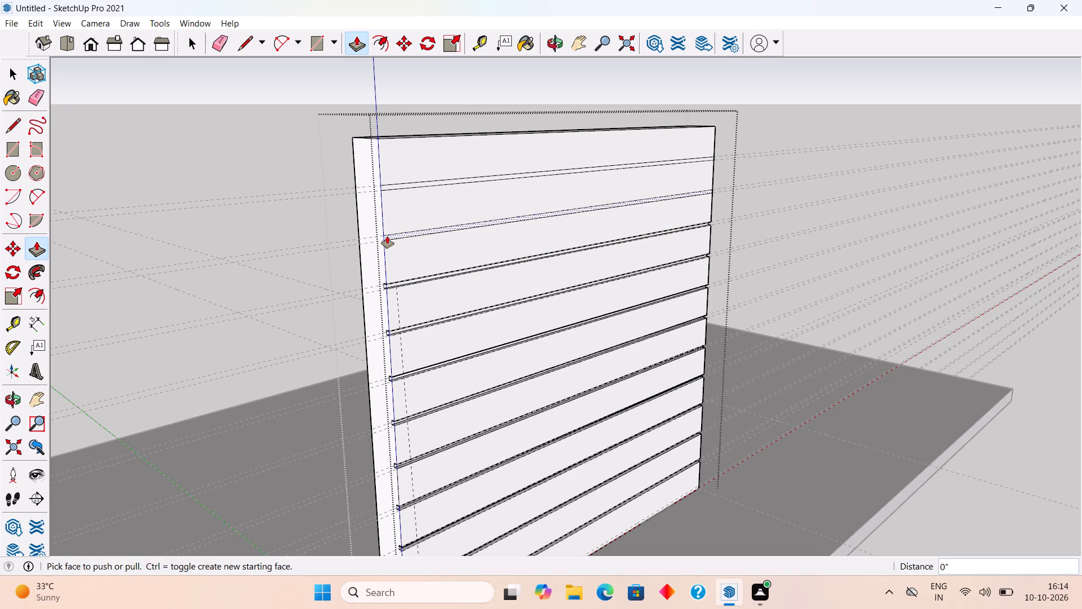
double_click(392, 187)
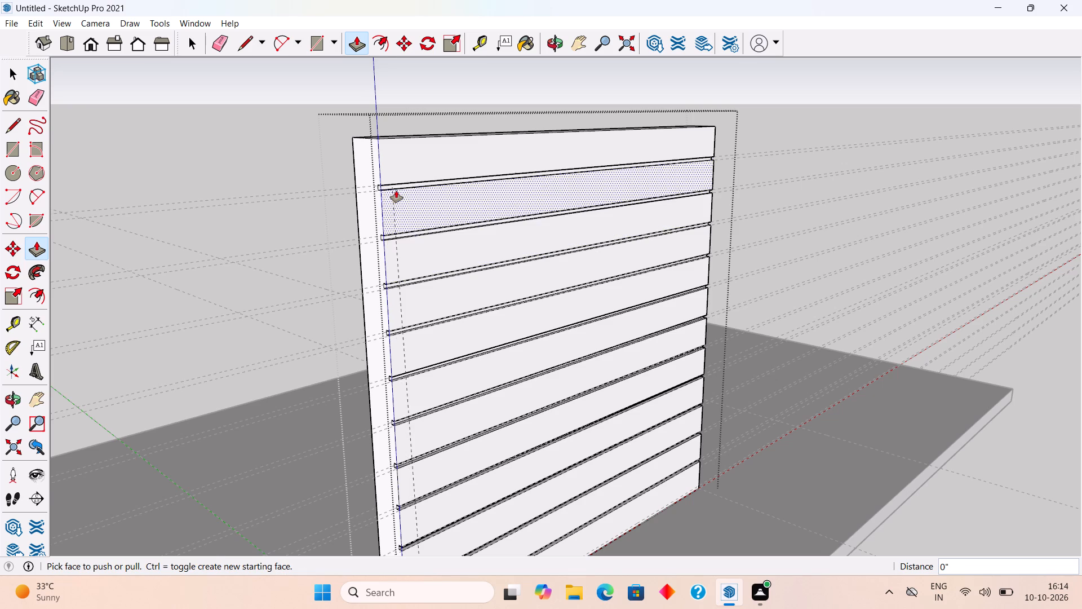
scroll(396, 191, down, 10)
key(space)
scroll(561, 302, down, 1)
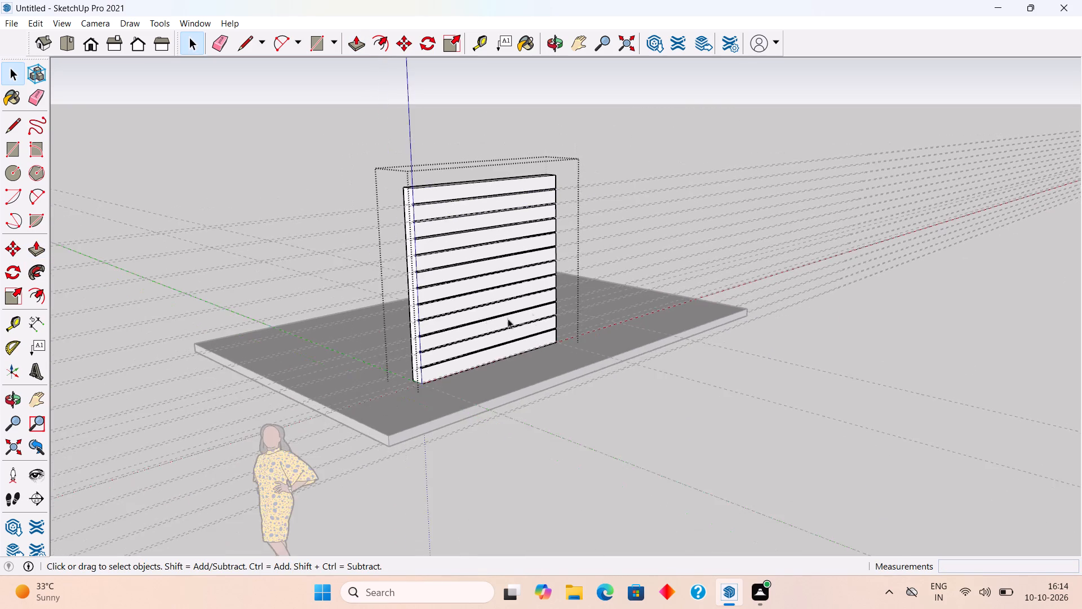
middle_drag(458, 323, 208, 318)
click(211, 121)
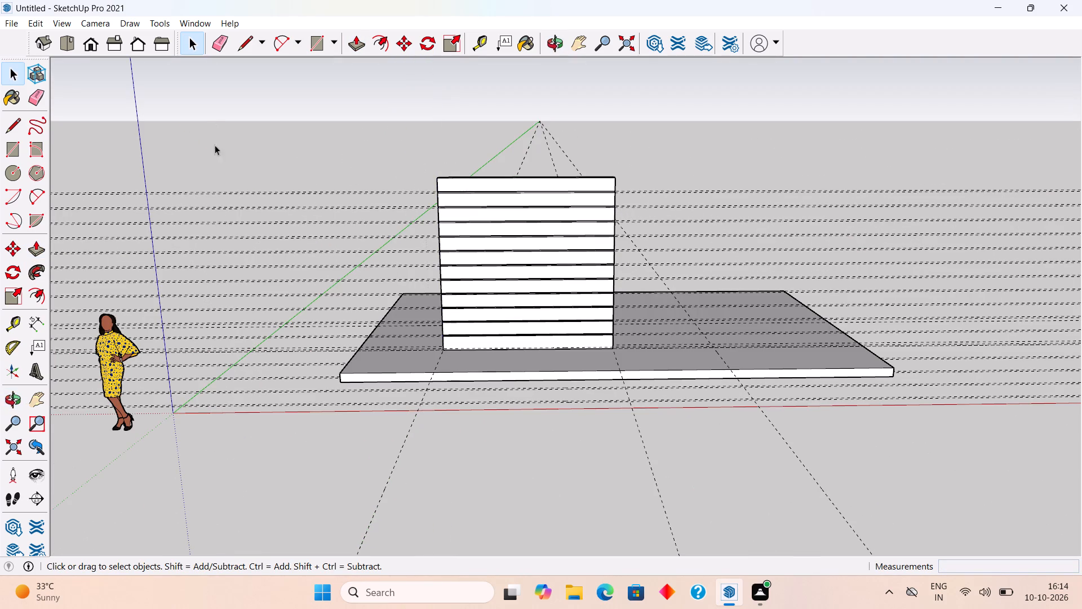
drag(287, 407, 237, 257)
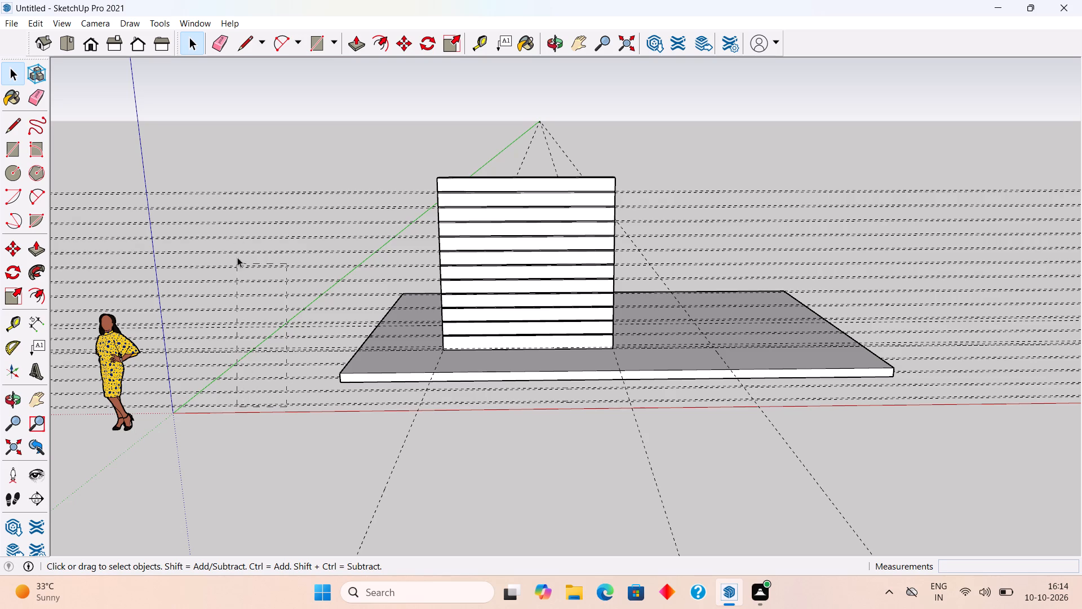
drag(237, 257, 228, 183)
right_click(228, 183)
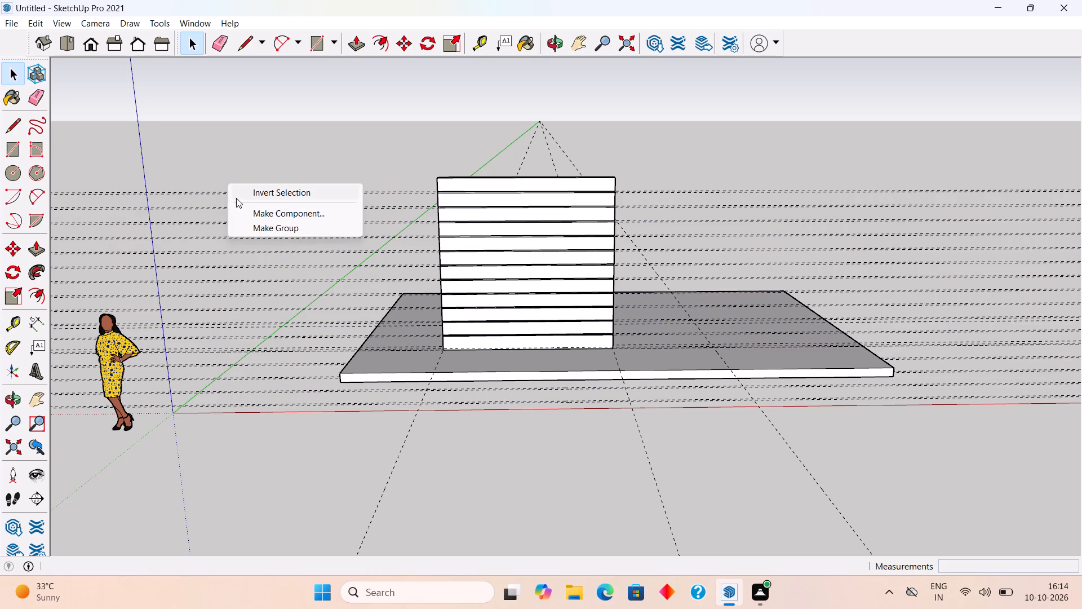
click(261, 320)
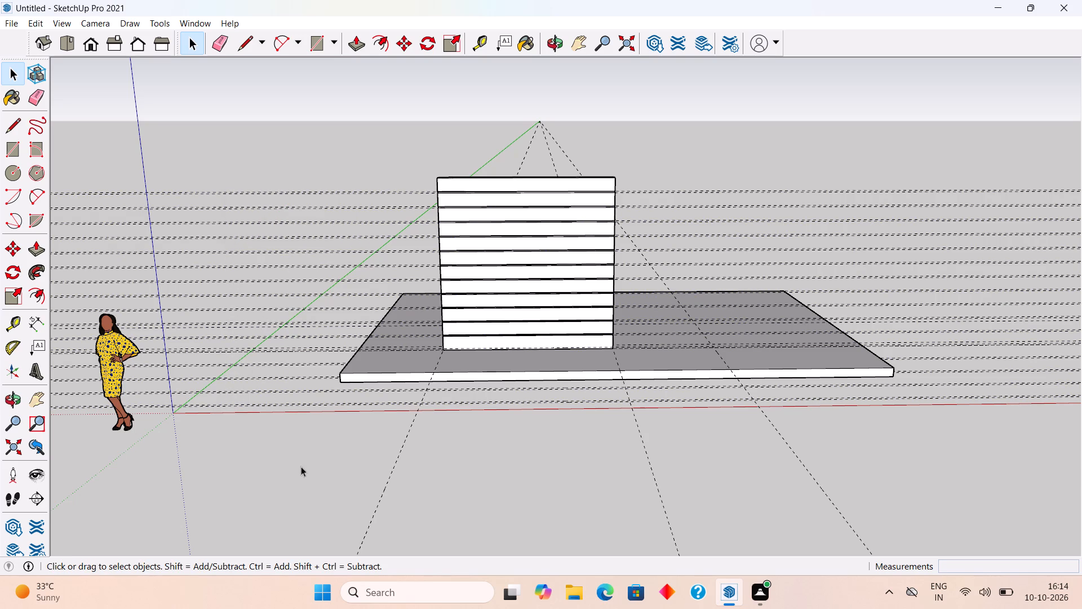
Delete all the horizontal guides that run across the wall.
drag(299, 421, 215, 170)
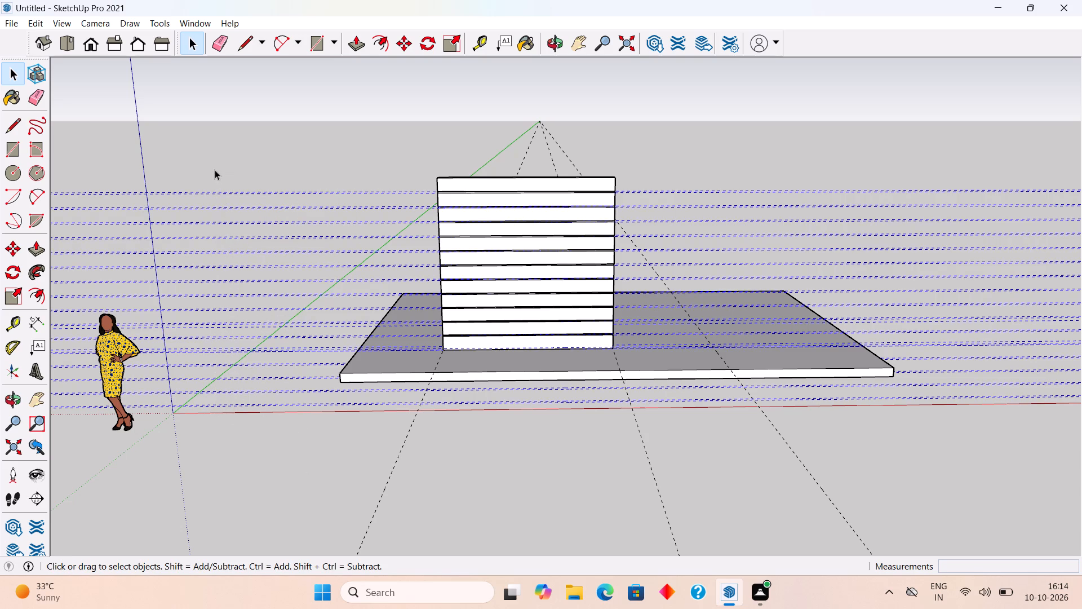
key(Delete)
Place a vertical guide on the wall's front face 1' in from its right edge.
scroll(451, 263, up, 6)
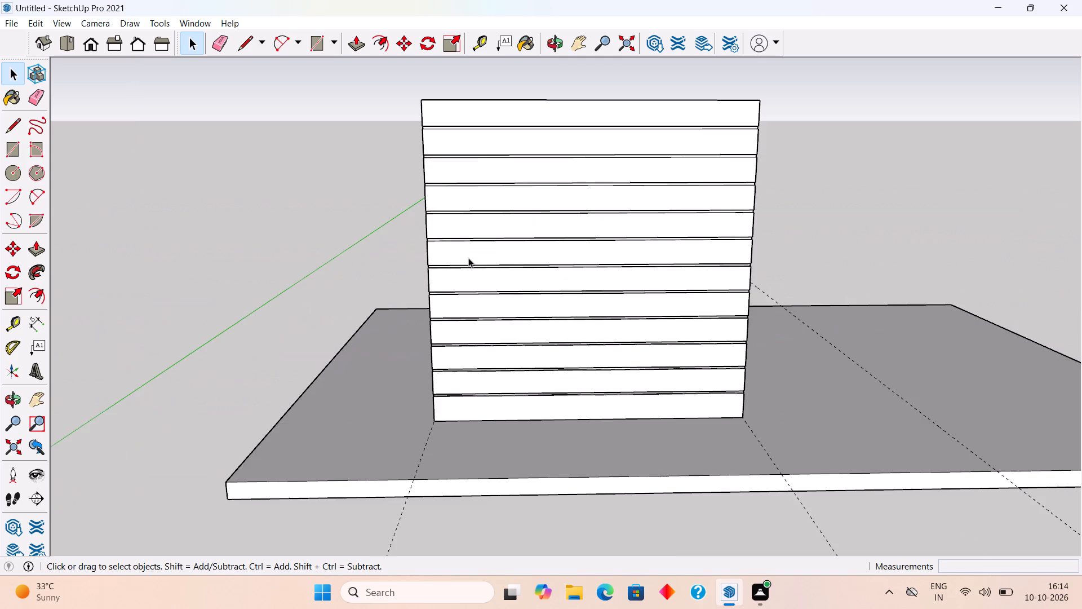
scroll(487, 261, up, 1)
scroll(508, 273, down, 3)
scroll(582, 302, up, 4)
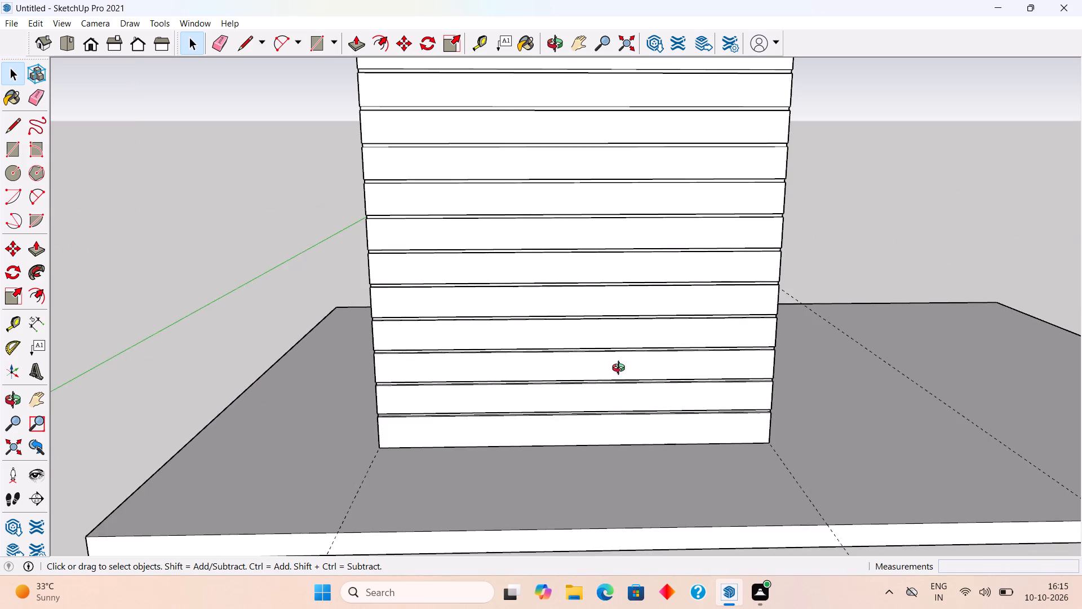
middle_drag(628, 374, 581, 348)
scroll(582, 348, down, 8)
scroll(589, 159, up, 4)
middle_drag(600, 301, 607, 267)
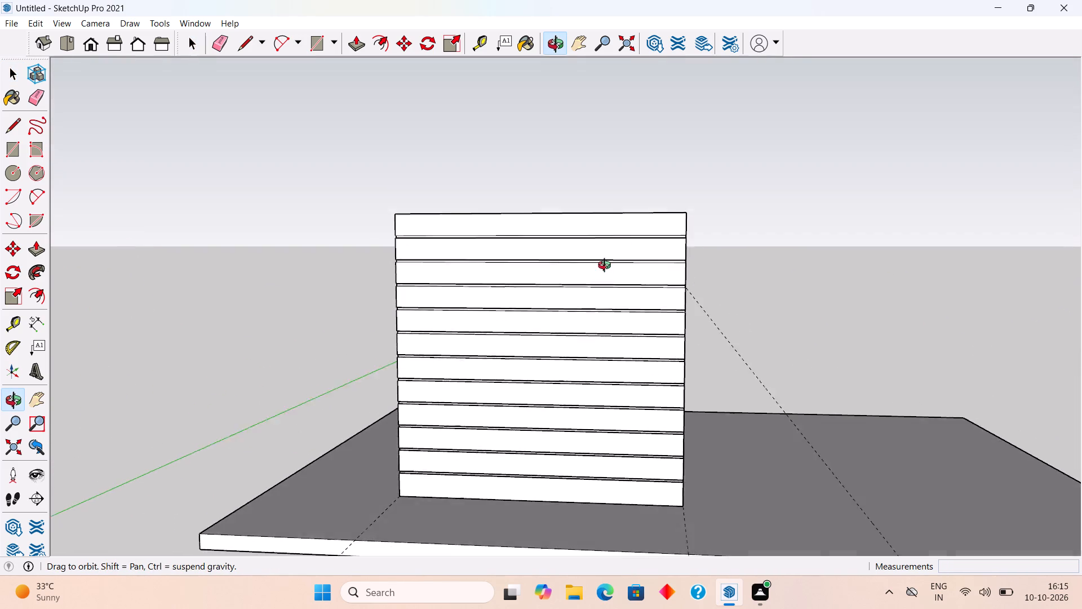
middle_drag(607, 267, 616, 259)
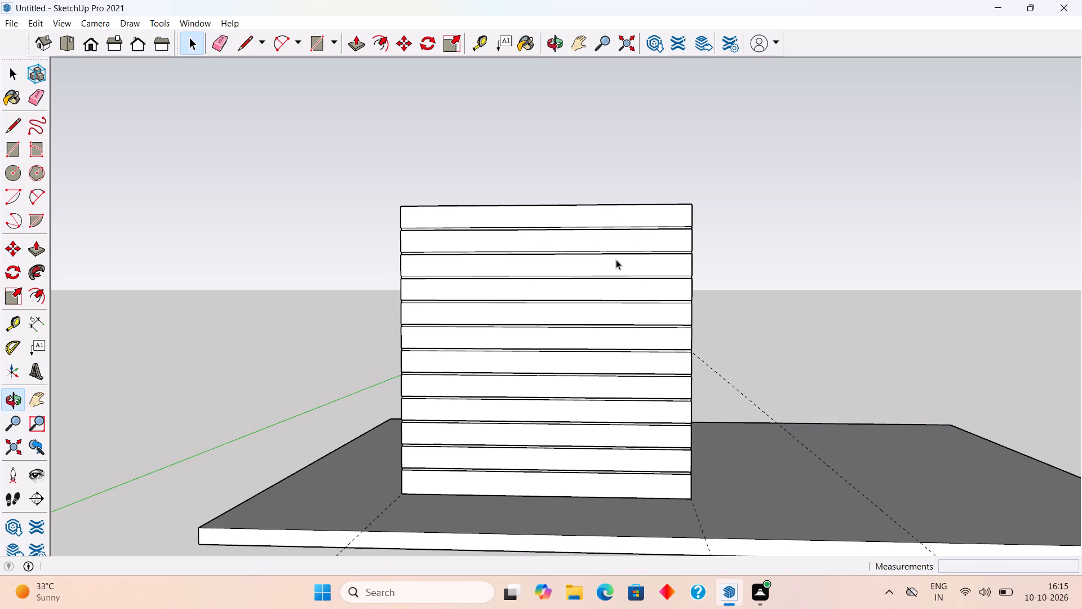
scroll(616, 259, up, 1)
key(t)
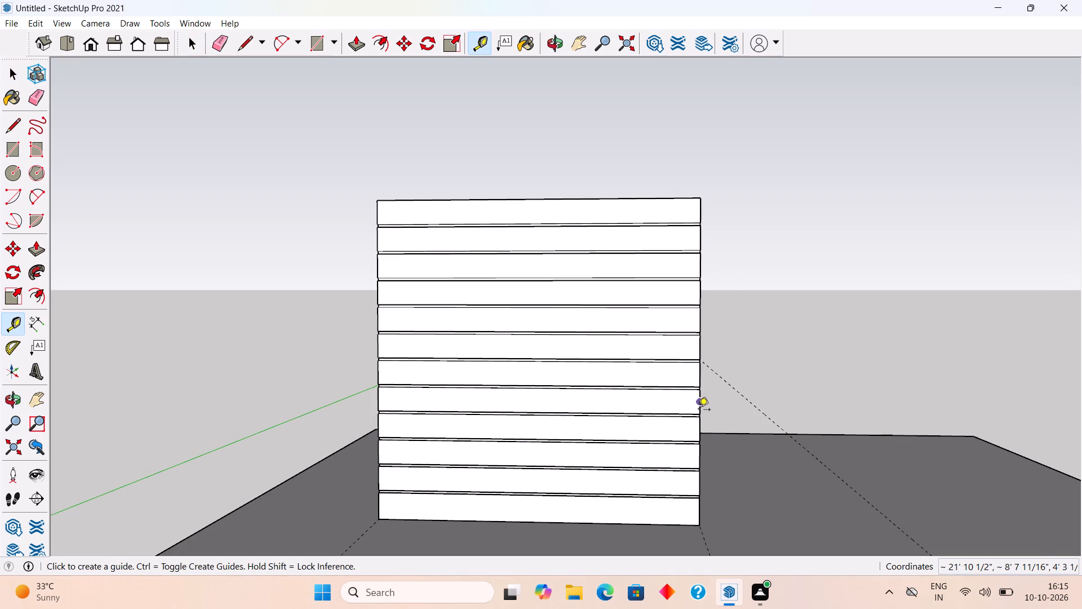
scroll(698, 418, up, 15)
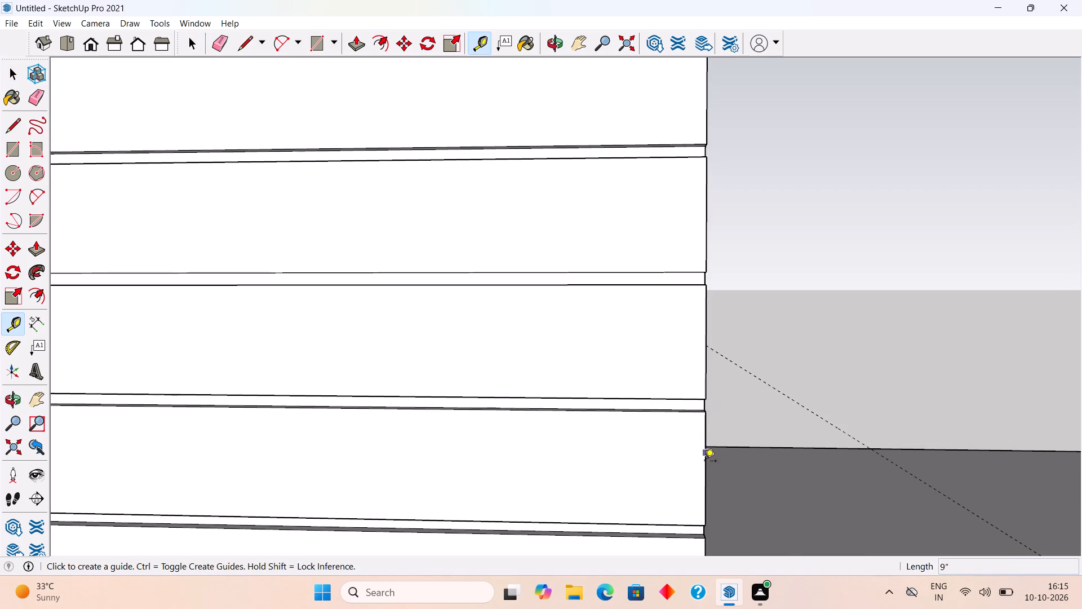
click(704, 449)
scroll(500, 437, down, 5)
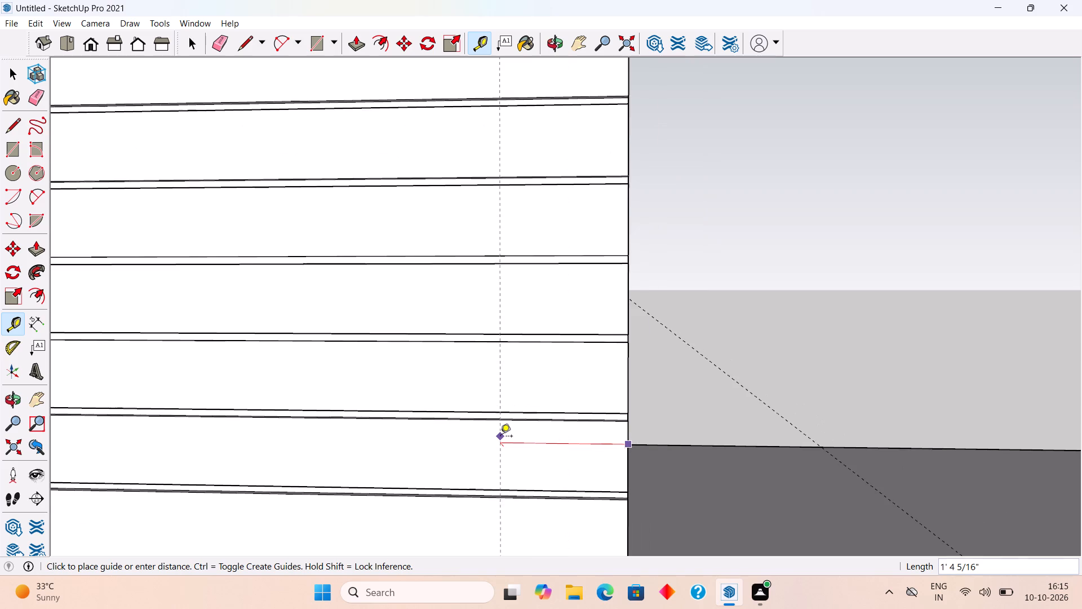
scroll(500, 437, down, 11)
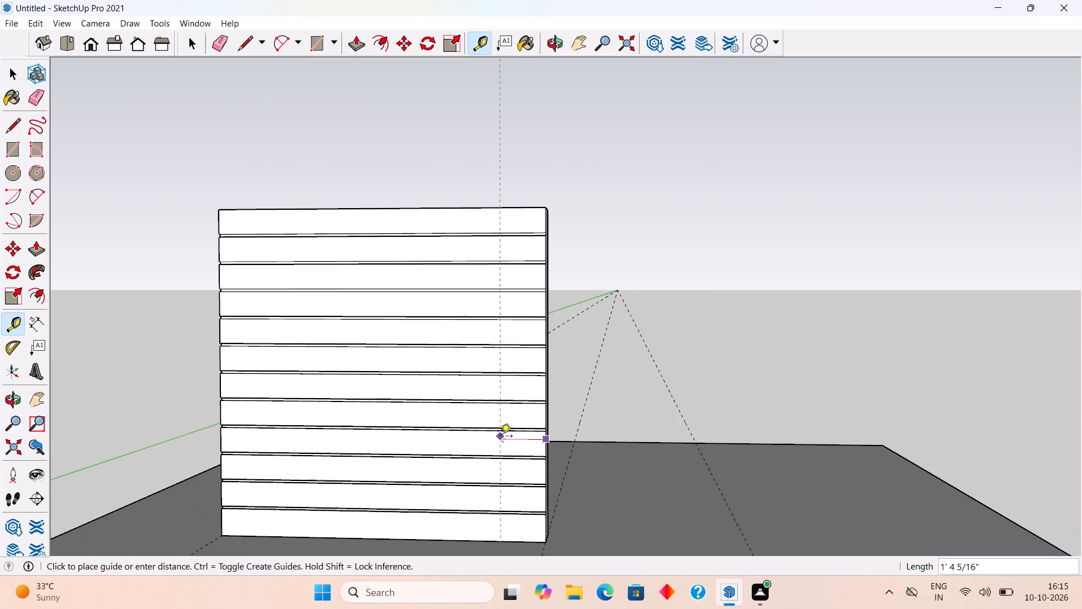
text(1')
key(Return)
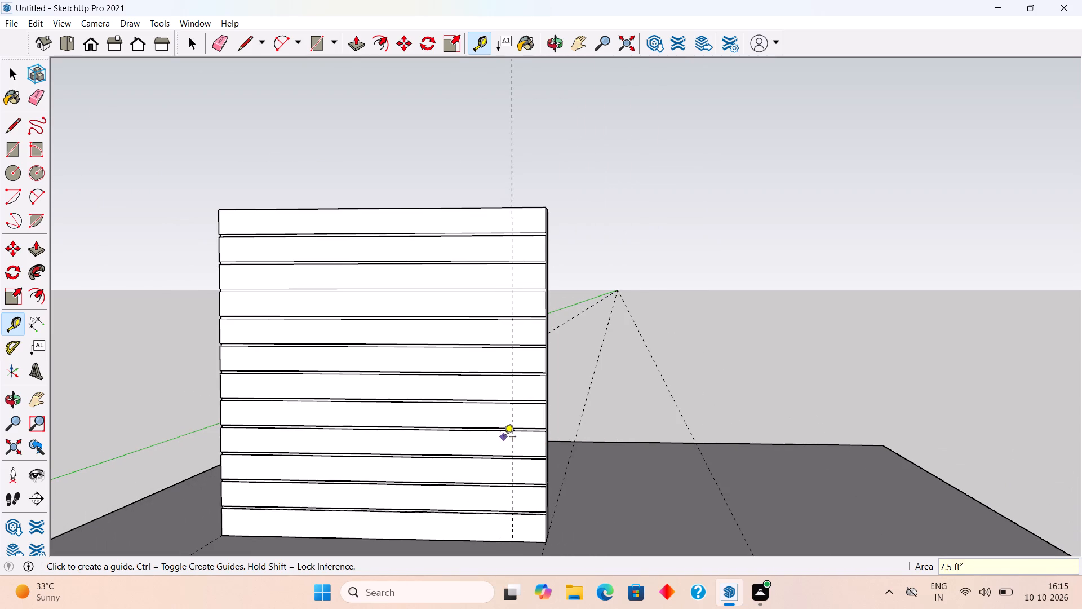
Place two more vertical guides on the wall's front face, each 4' further left than the previous one.
click(512, 439)
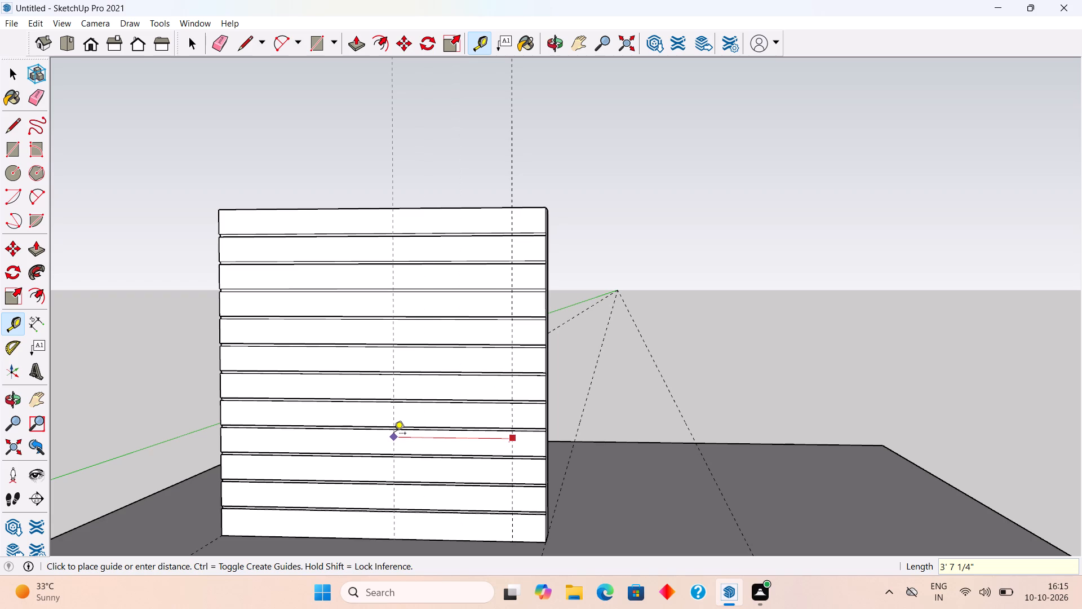
key(1)
key(BackSpace)
text(4')
key(Return)
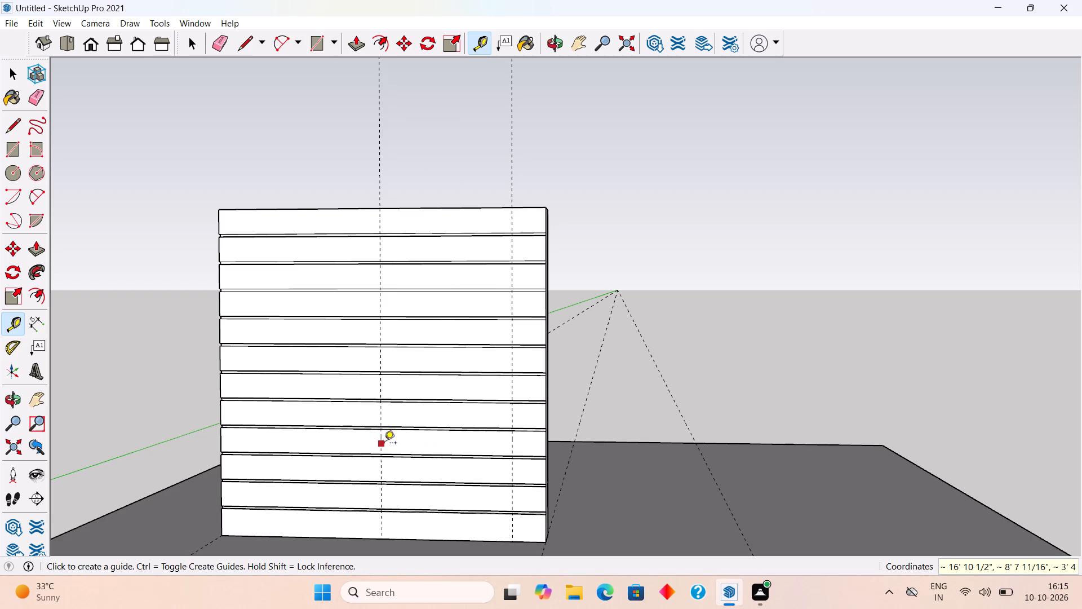
click(384, 444)
text(4')
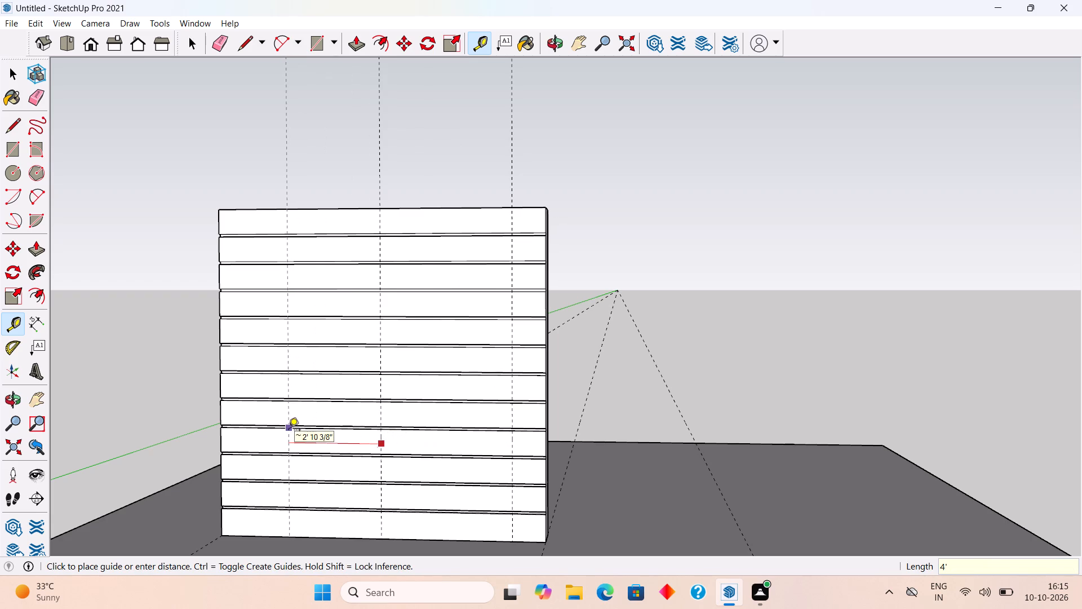
key(Return)
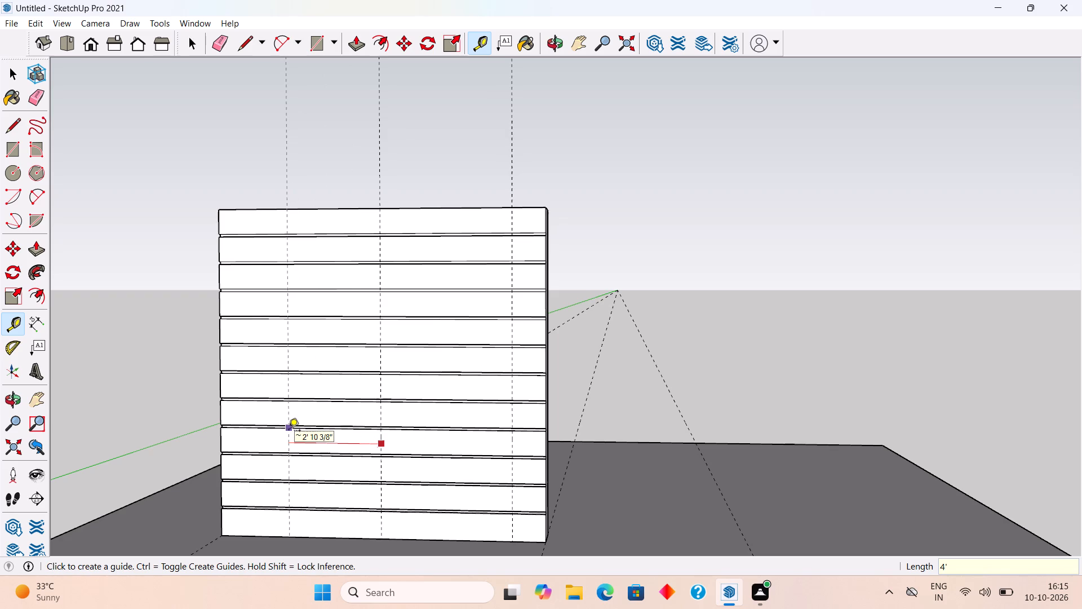
Place a horizontal guide on the wall's front face 3' above its bottom edge.
scroll(289, 433, down, 3)
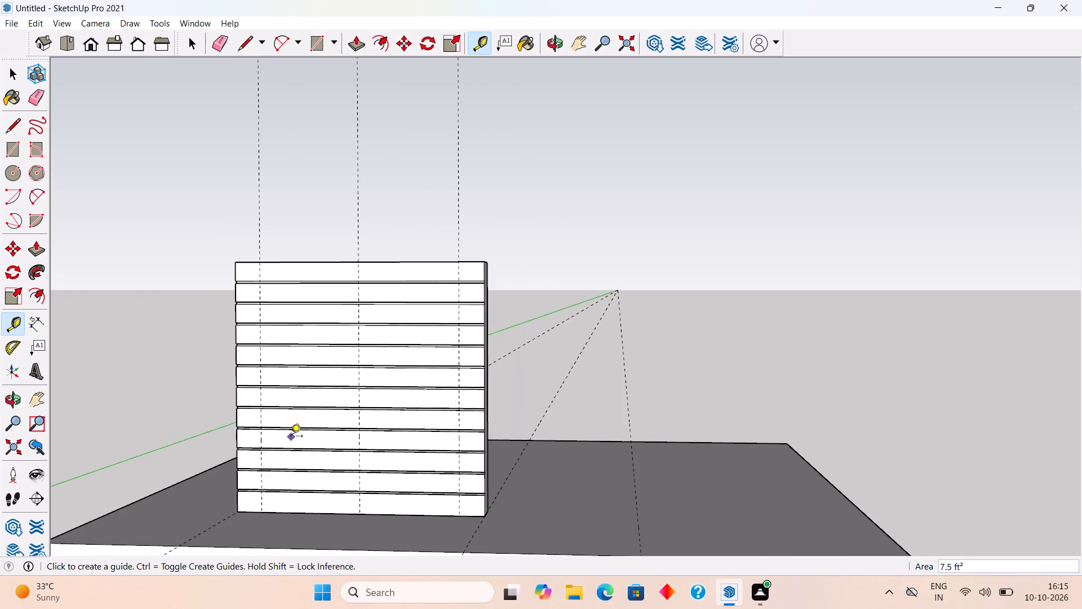
scroll(291, 437, down, 3)
scroll(298, 514, up, 11)
click(313, 487)
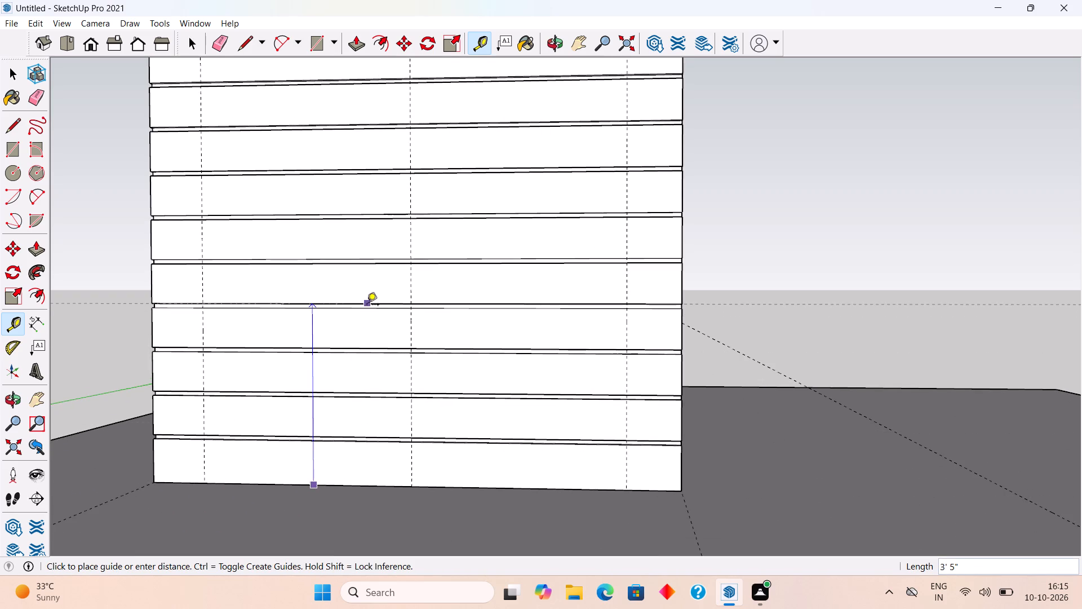
text(3')
key(Return)
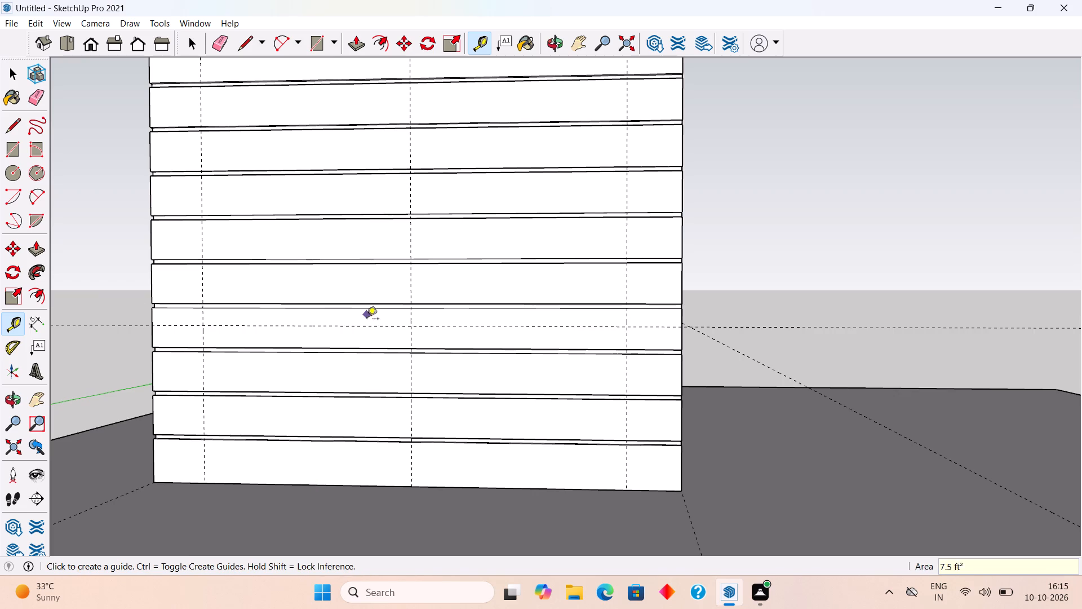
Place a horizontal guide on the wall's front face 7' above its bottom edge.
click(378, 488)
scroll(375, 344, down, 7)
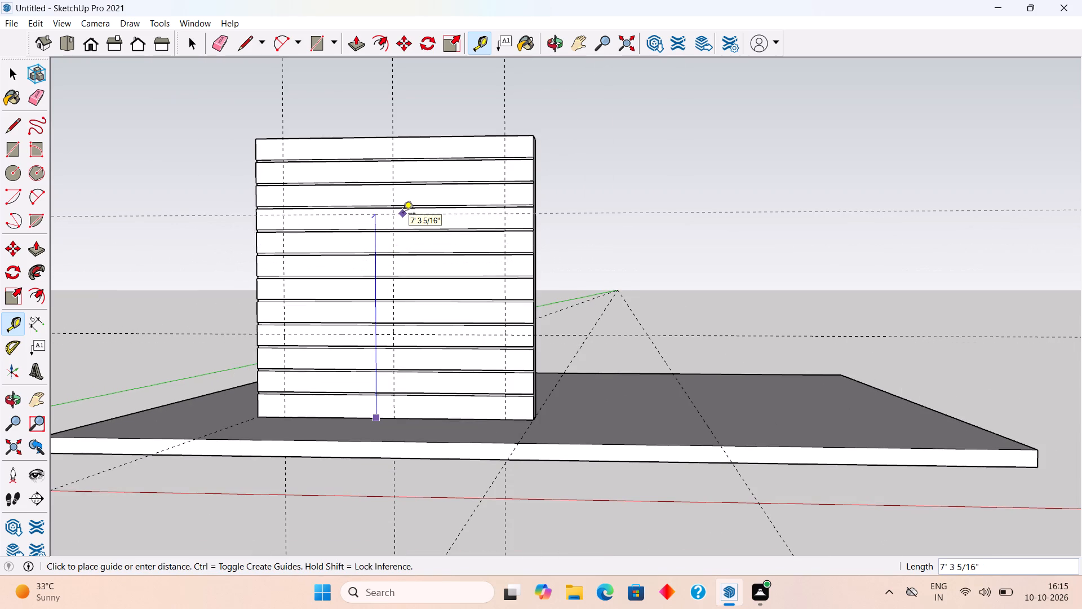
text(7')
key(Return)
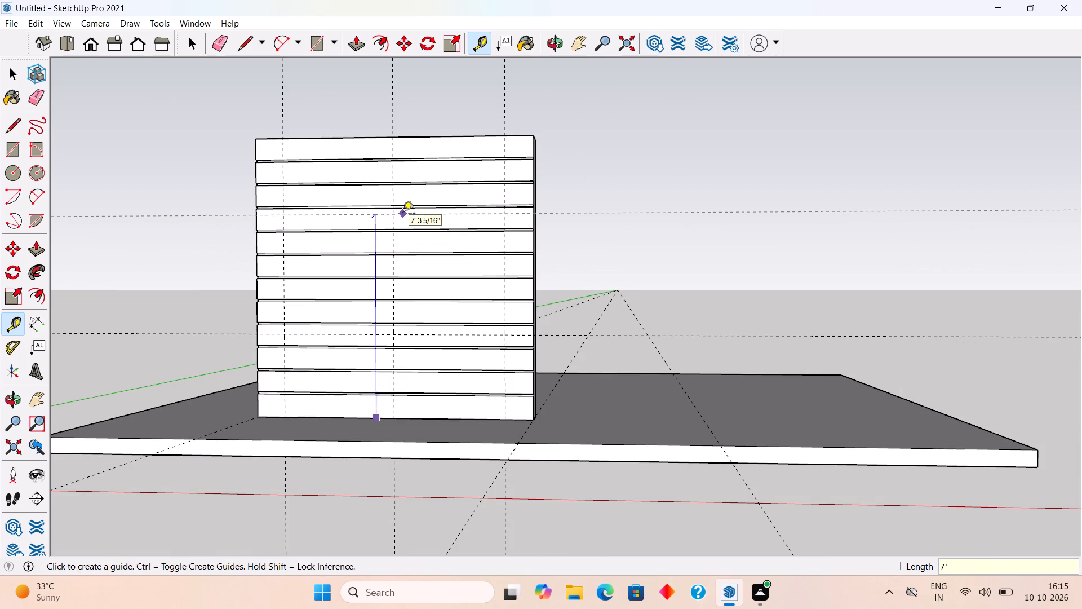
key(space)
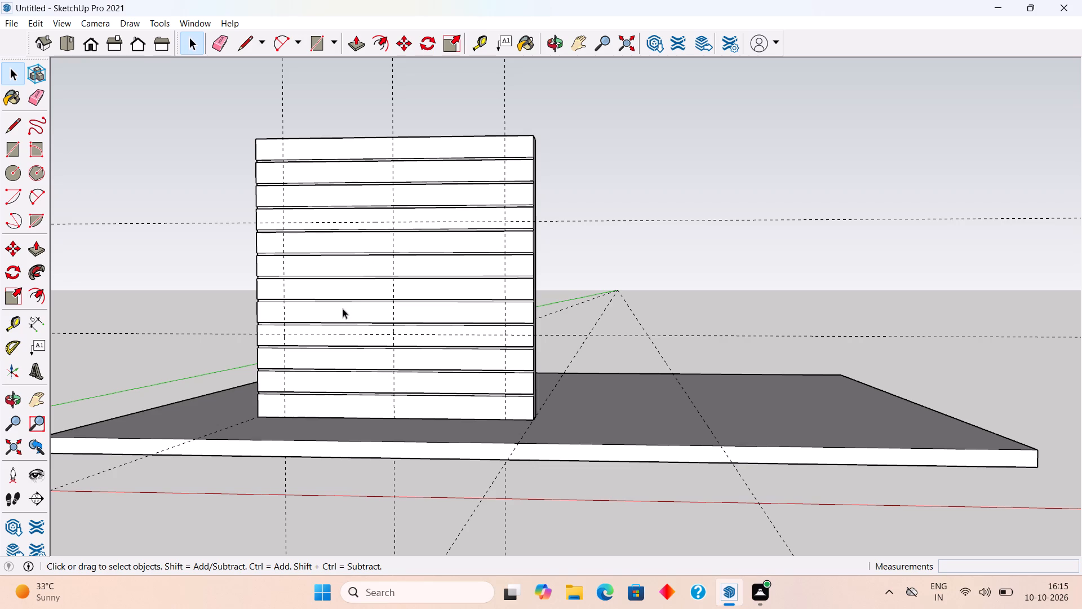
Inside the wall group, draw a 7' by 4' door rectangle from the 7' guide to the bottom edge between the middle and right vertical guides.
double_click(343, 308)
click(343, 308)
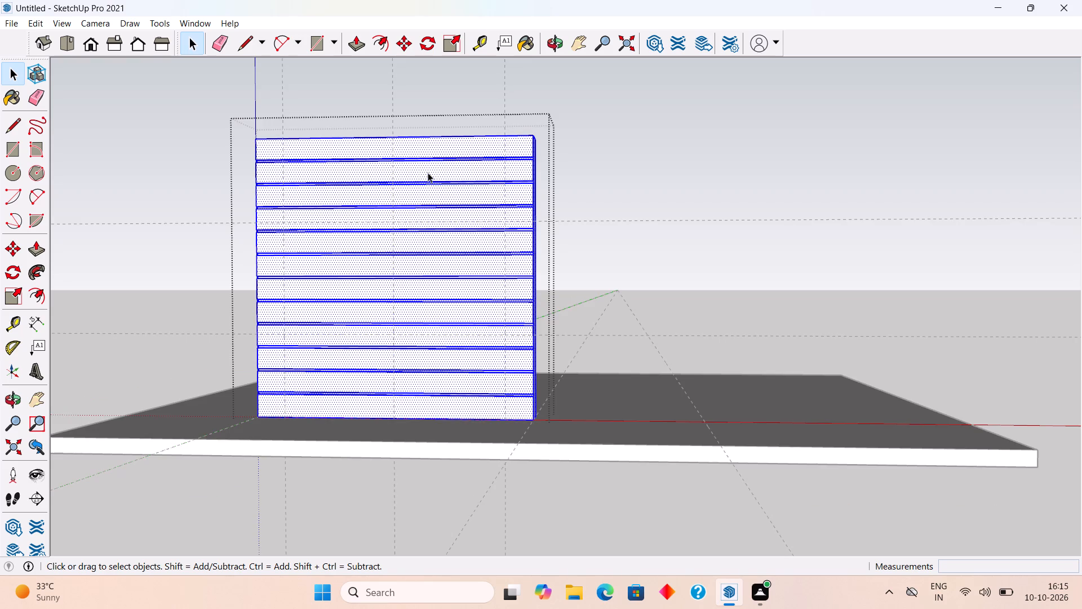
middle_drag(437, 222, 468, 265)
scroll(218, 212, up, 4)
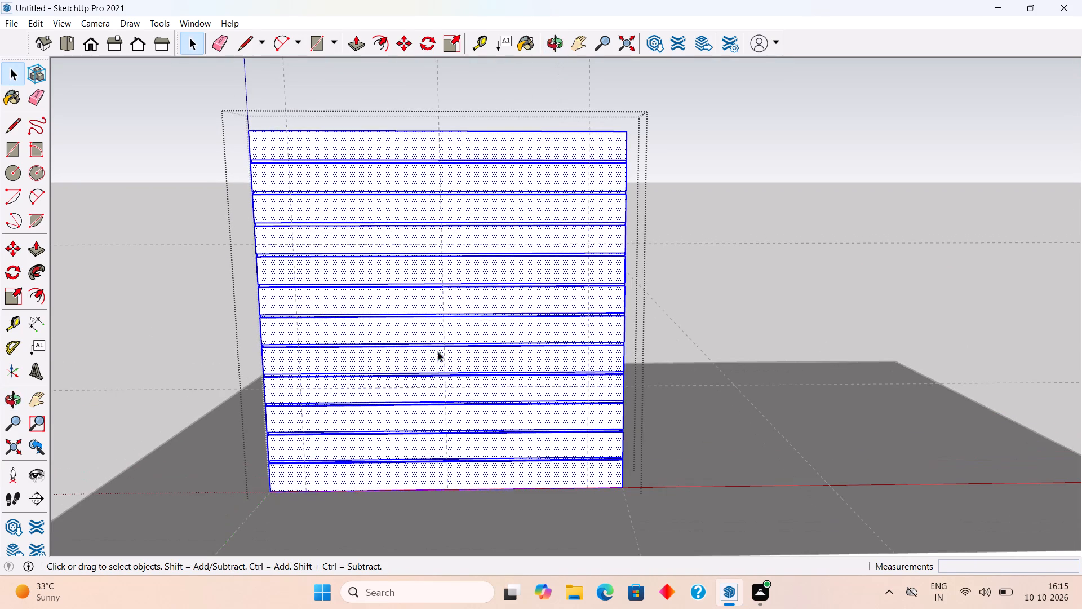
middle_drag(440, 352, 468, 363)
key(r)
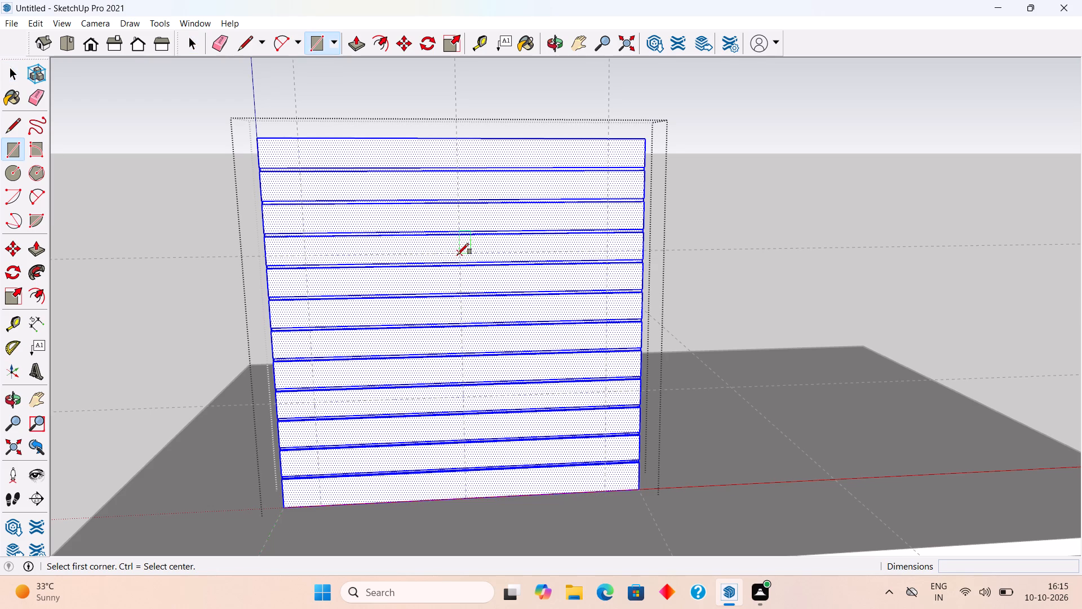
click(458, 254)
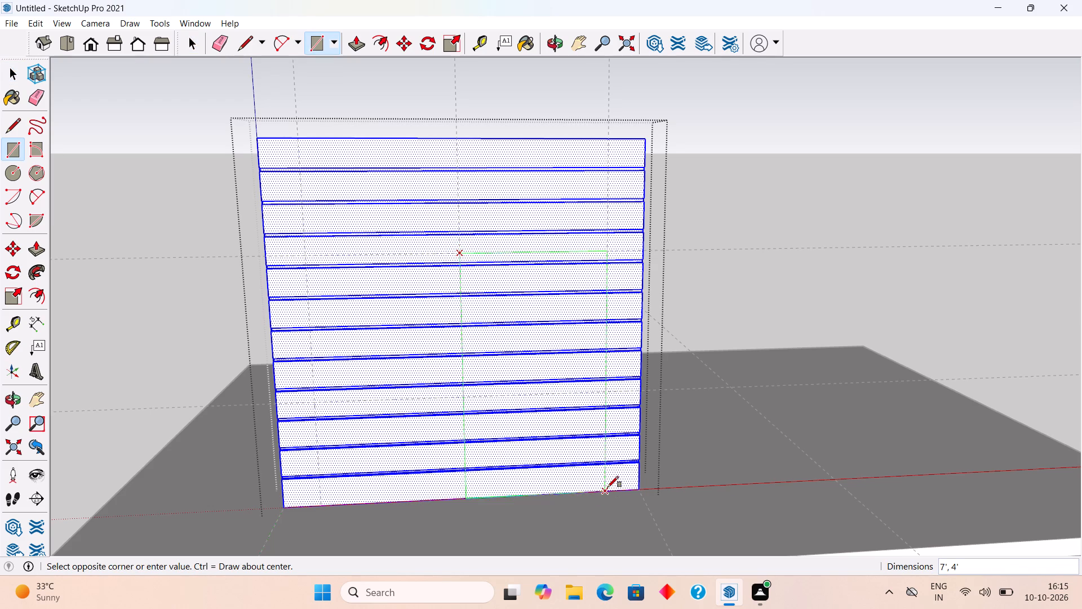
click(607, 487)
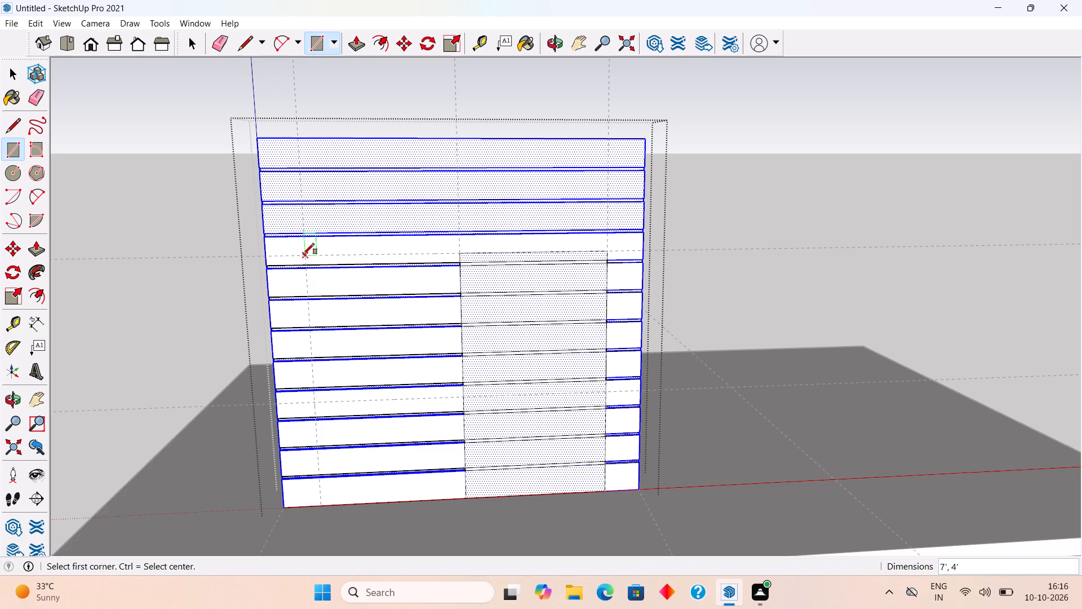
Draw a 4' by 4' window rectangle beside the door outline, between the 7' and 3' horizontal guides and the left and middle vertical guides.
click(303, 254)
click(463, 398)
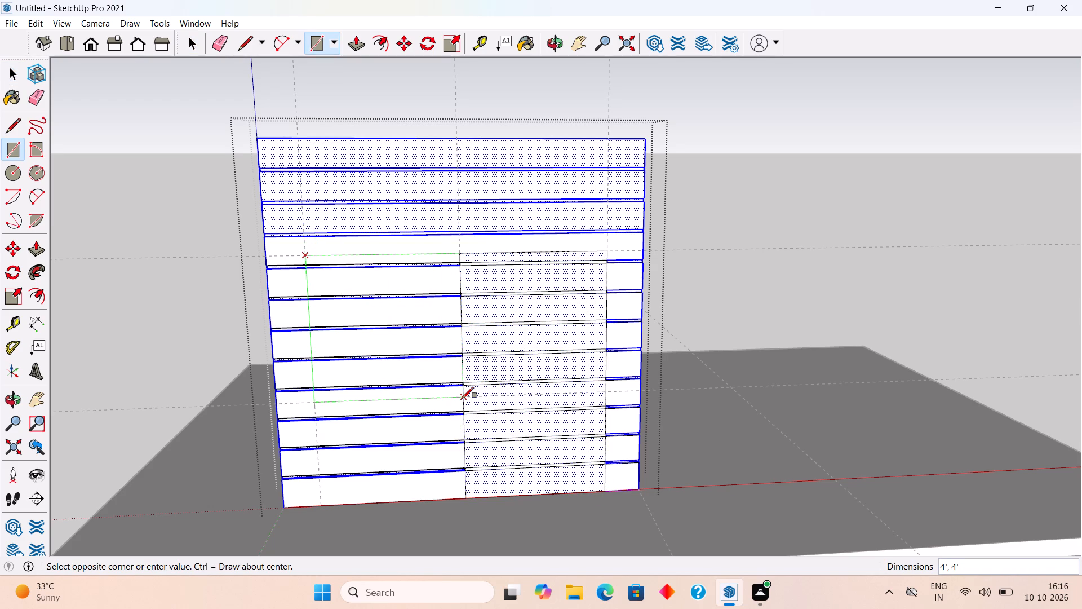
key(space)
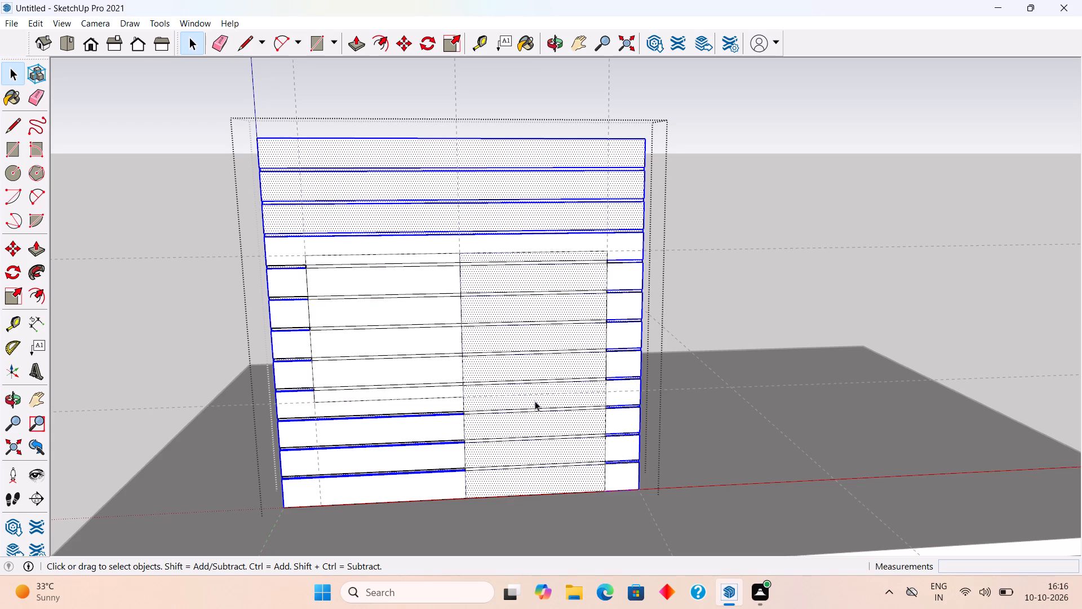
Push the board faces inside the door rectangle through the wall's full thickness, leaving the groove strips and the partial board at the top.
key(p)
drag(535, 401, 530, 338)
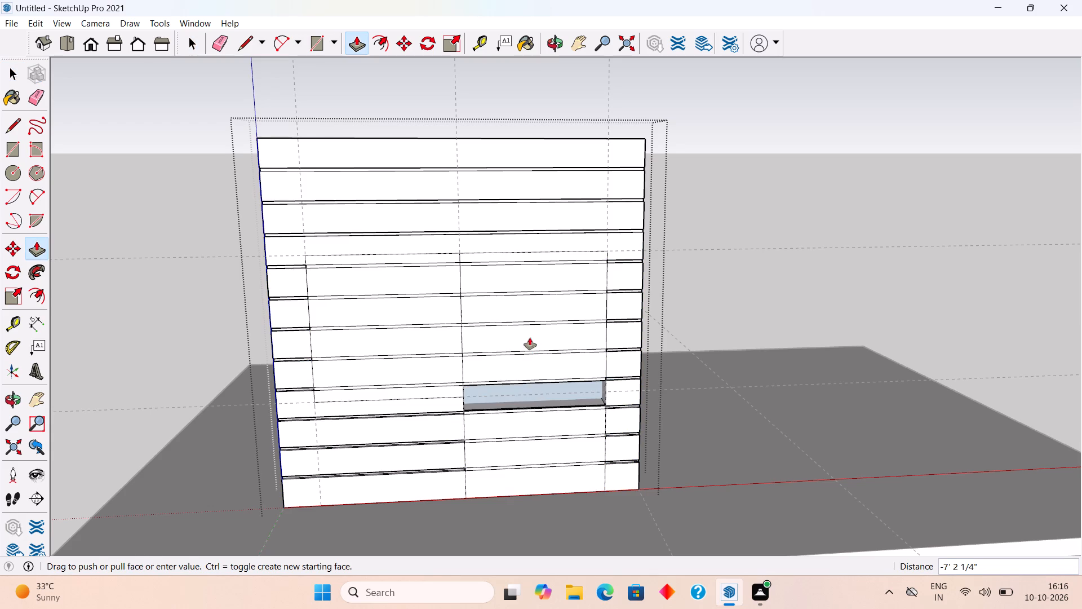
drag(530, 338, 524, 298)
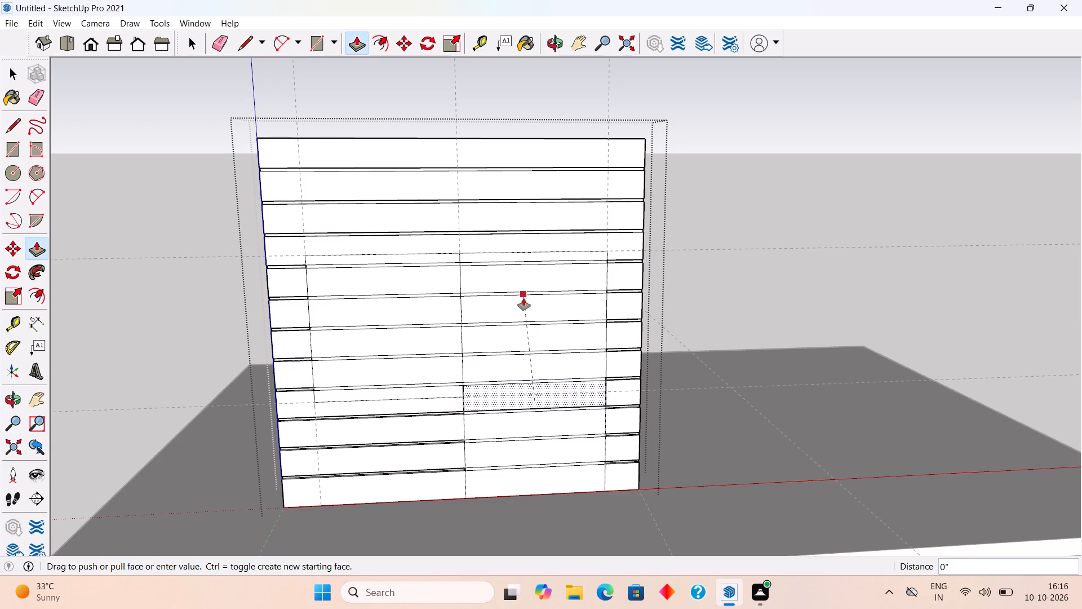
drag(524, 298, 536, 327)
drag(536, 327, 519, 377)
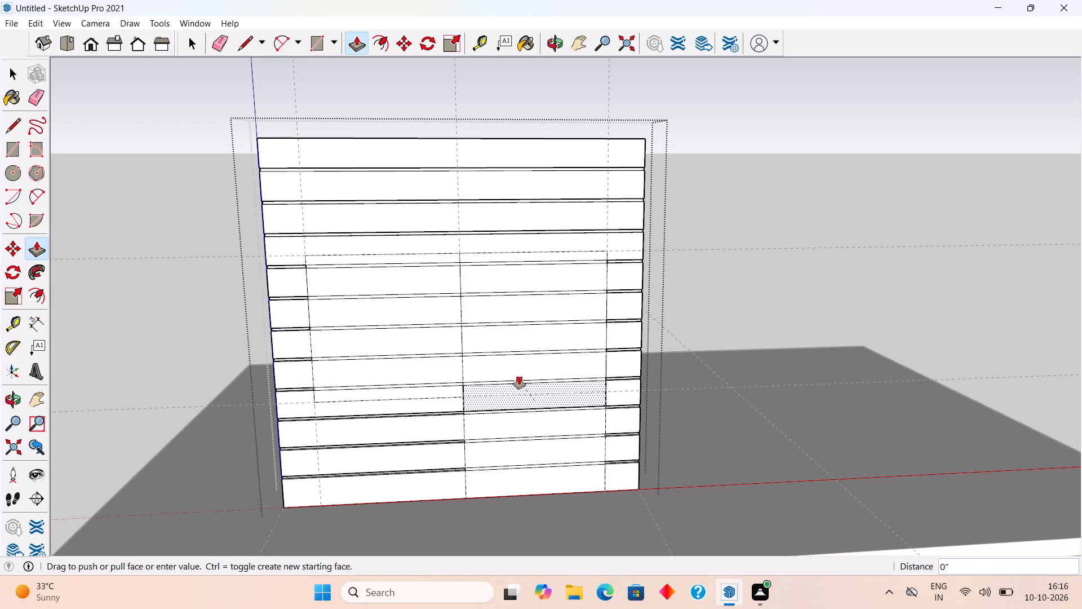
drag(519, 377, 513, 389)
double_click(513, 357)
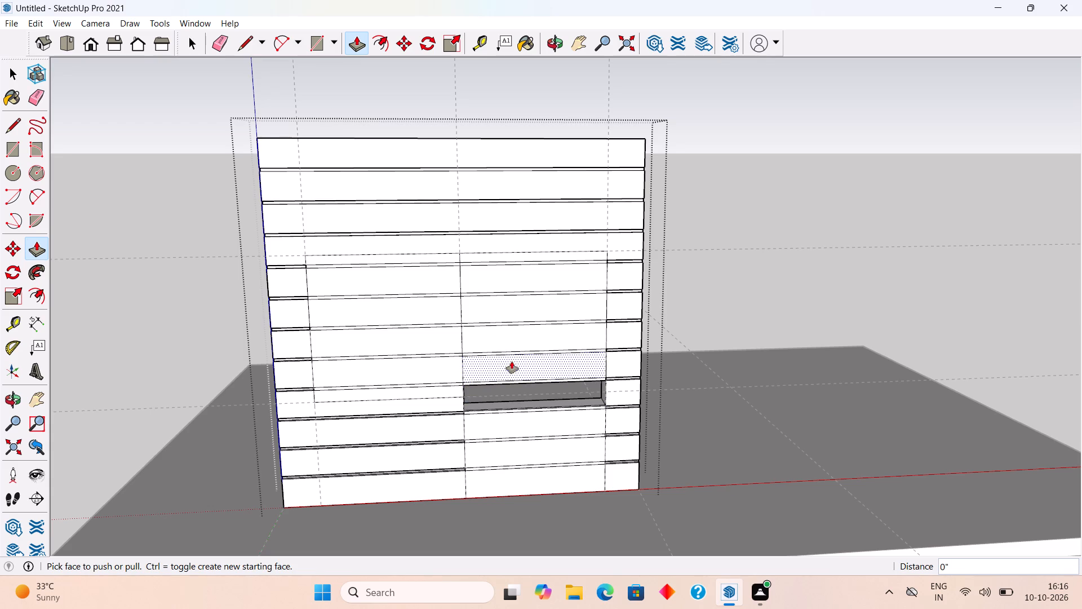
double_click(512, 336)
double_click(514, 302)
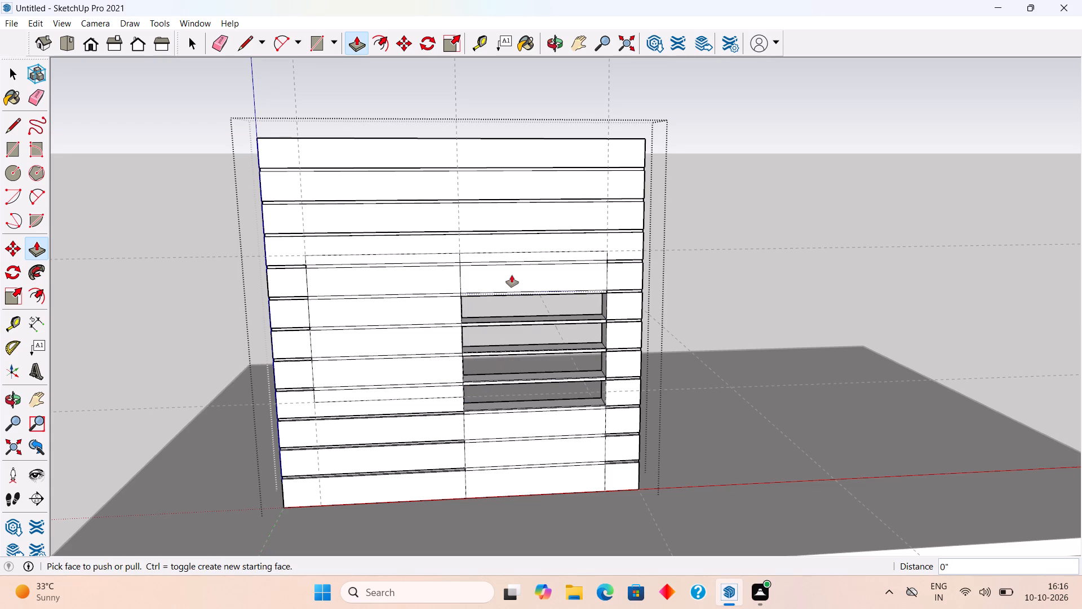
double_click(512, 275)
double_click(522, 421)
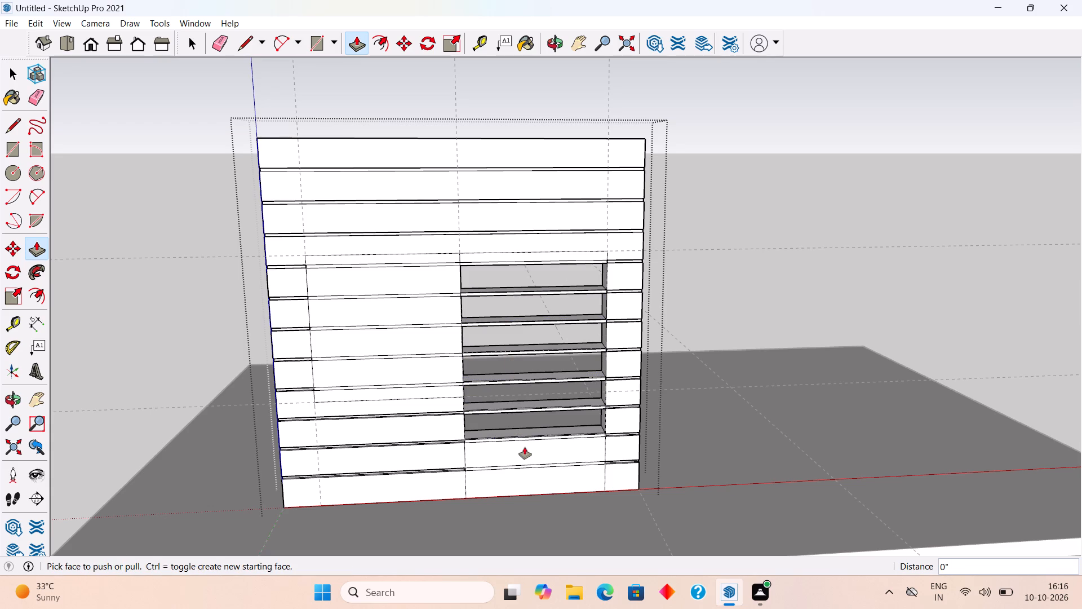
double_click(525, 447)
double_click(529, 481)
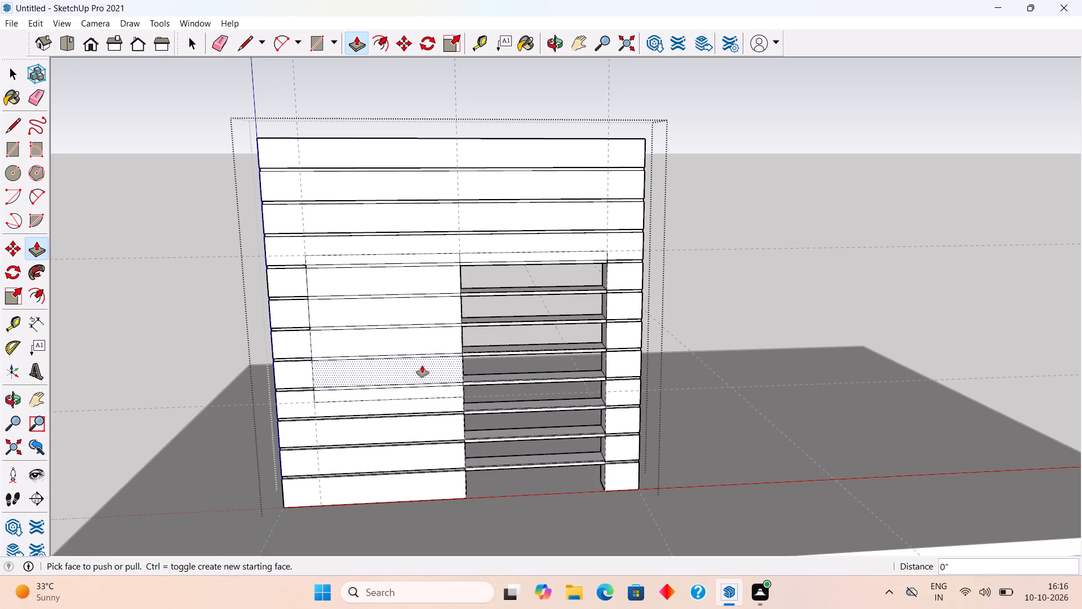
Push the board faces inside the window rectangle through the wall's full thickness, leaving the groove strips and the partial board at the top.
double_click(422, 365)
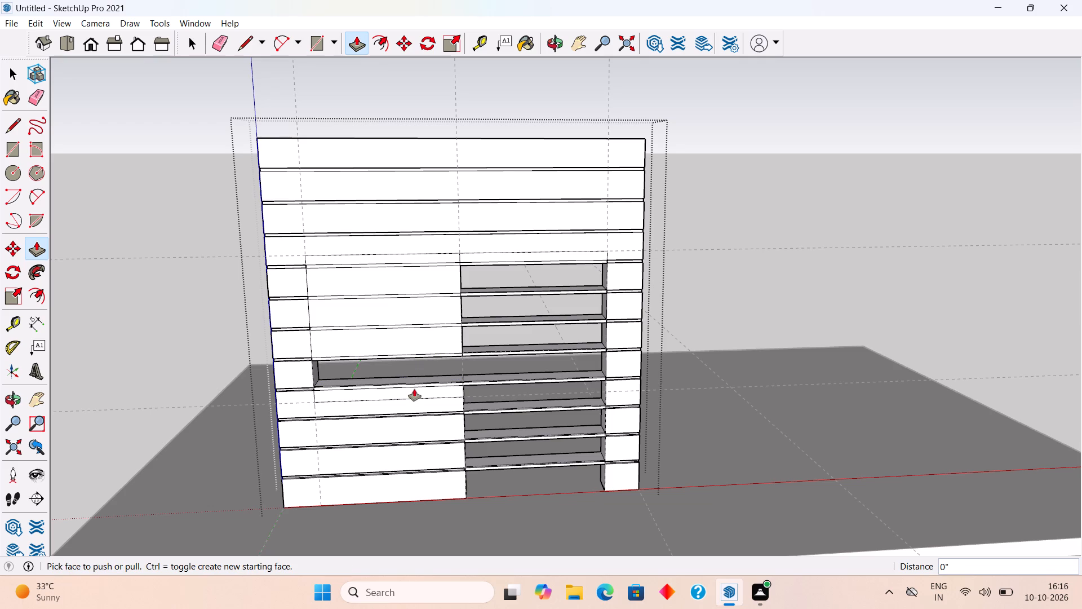
double_click(414, 389)
double_click(409, 338)
double_click(401, 316)
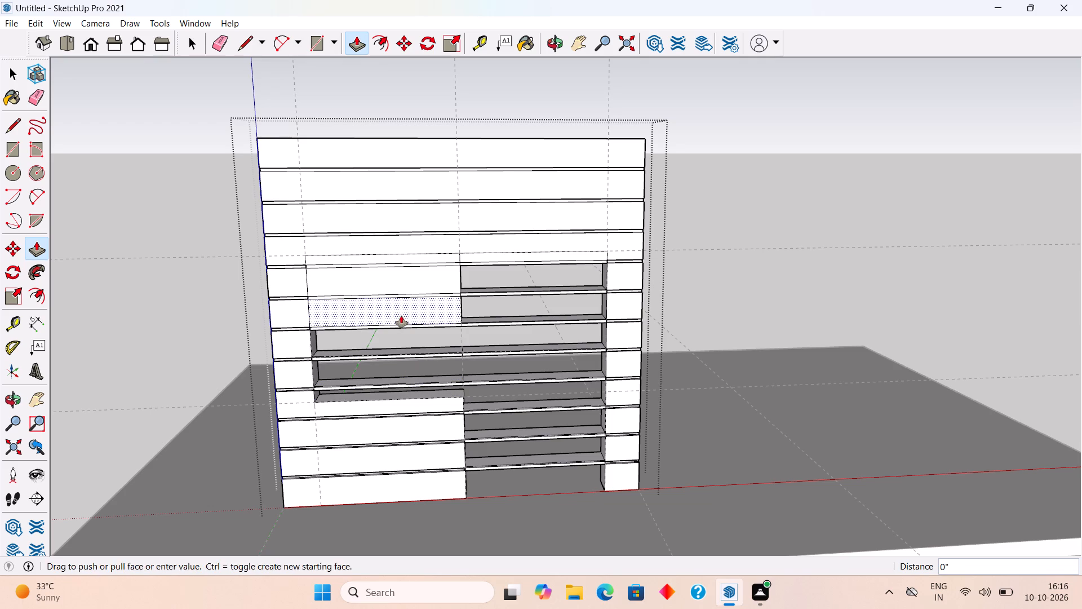
double_click(401, 286)
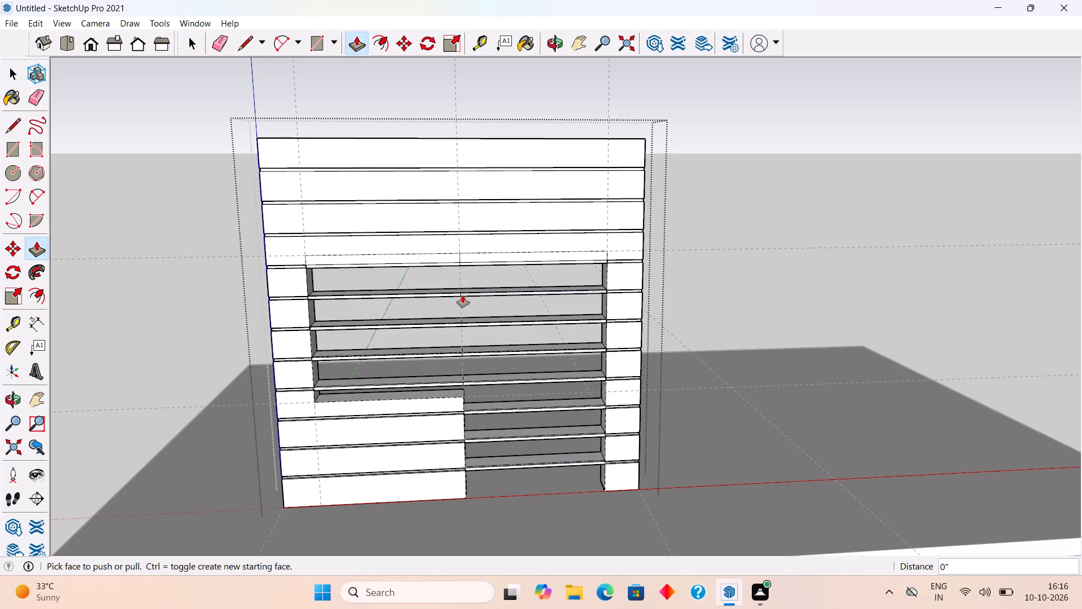
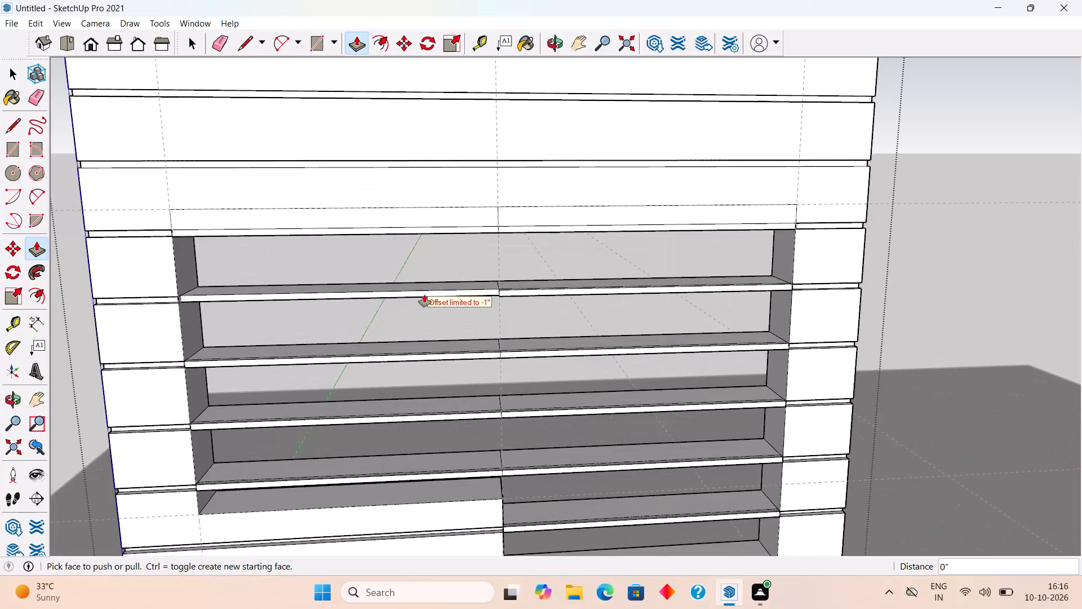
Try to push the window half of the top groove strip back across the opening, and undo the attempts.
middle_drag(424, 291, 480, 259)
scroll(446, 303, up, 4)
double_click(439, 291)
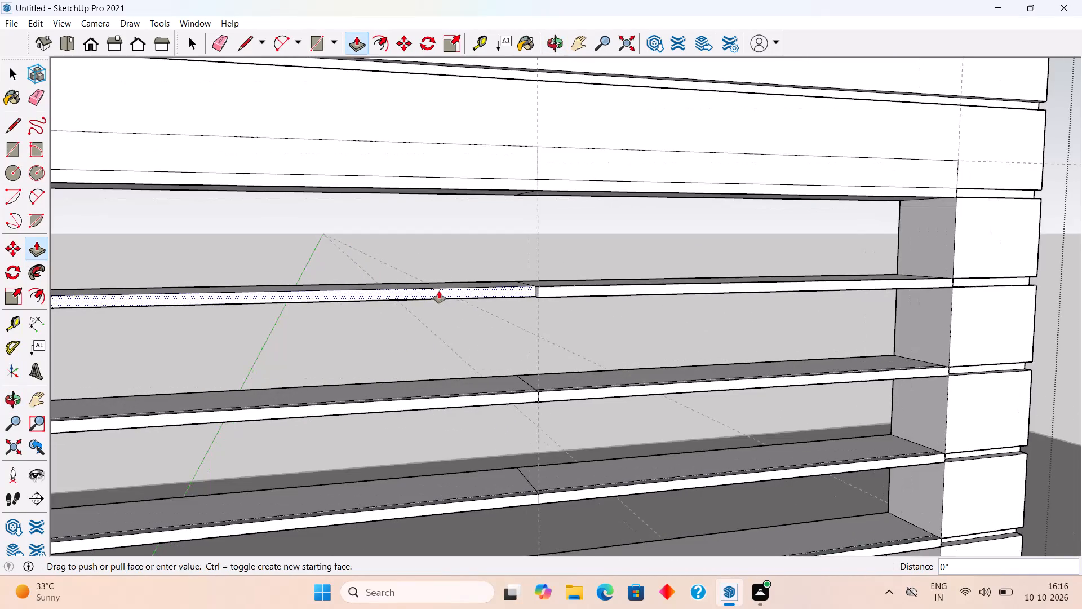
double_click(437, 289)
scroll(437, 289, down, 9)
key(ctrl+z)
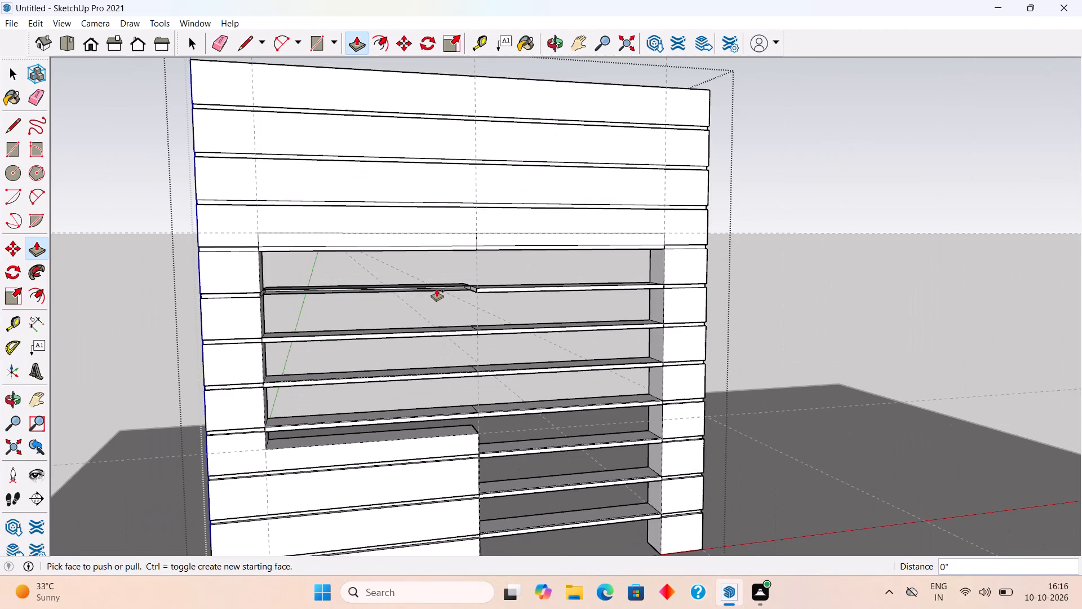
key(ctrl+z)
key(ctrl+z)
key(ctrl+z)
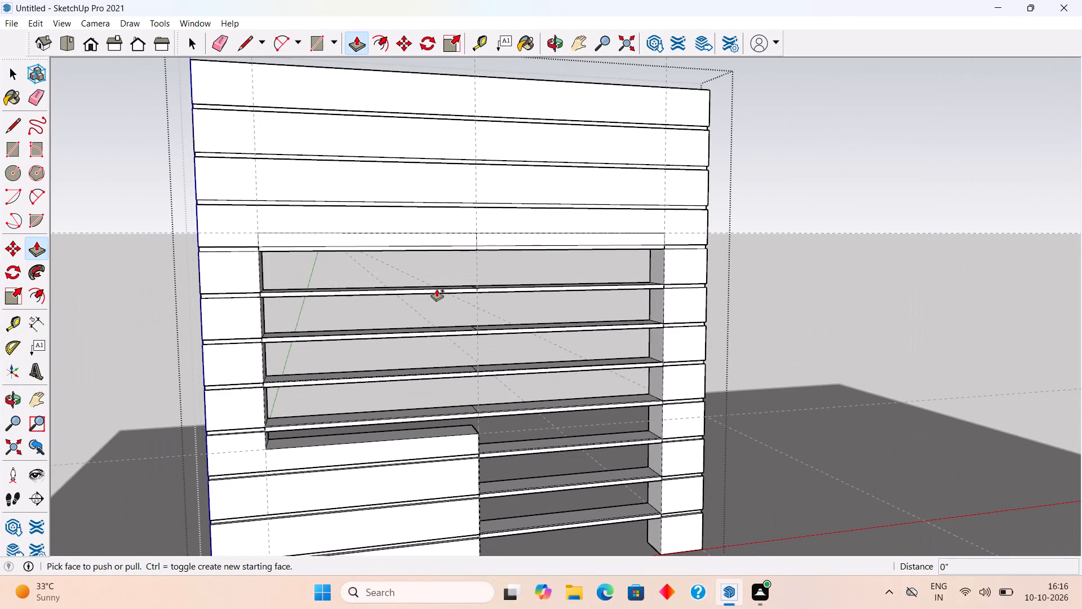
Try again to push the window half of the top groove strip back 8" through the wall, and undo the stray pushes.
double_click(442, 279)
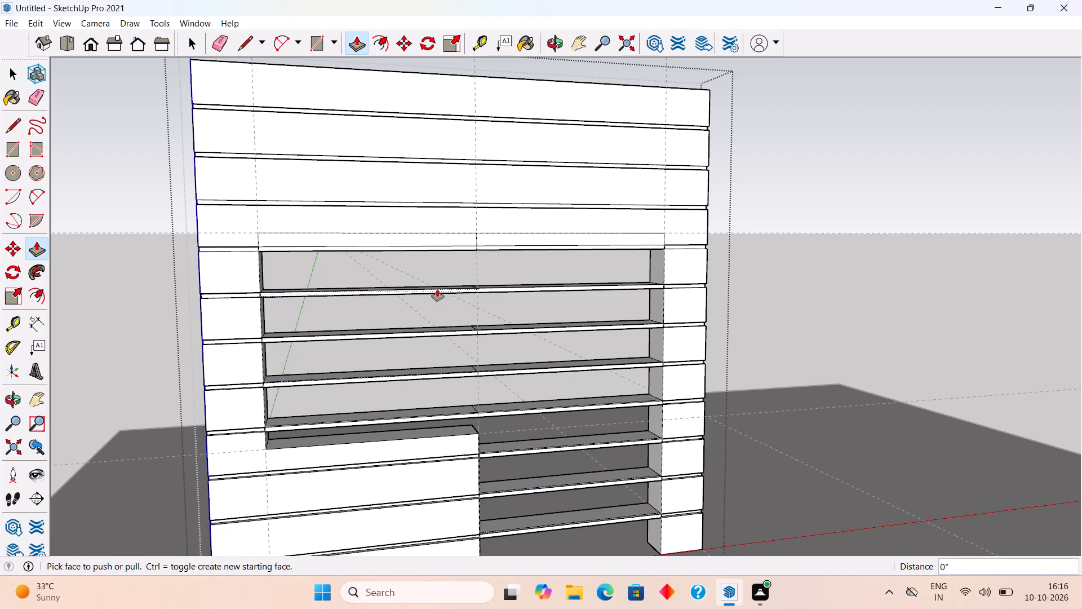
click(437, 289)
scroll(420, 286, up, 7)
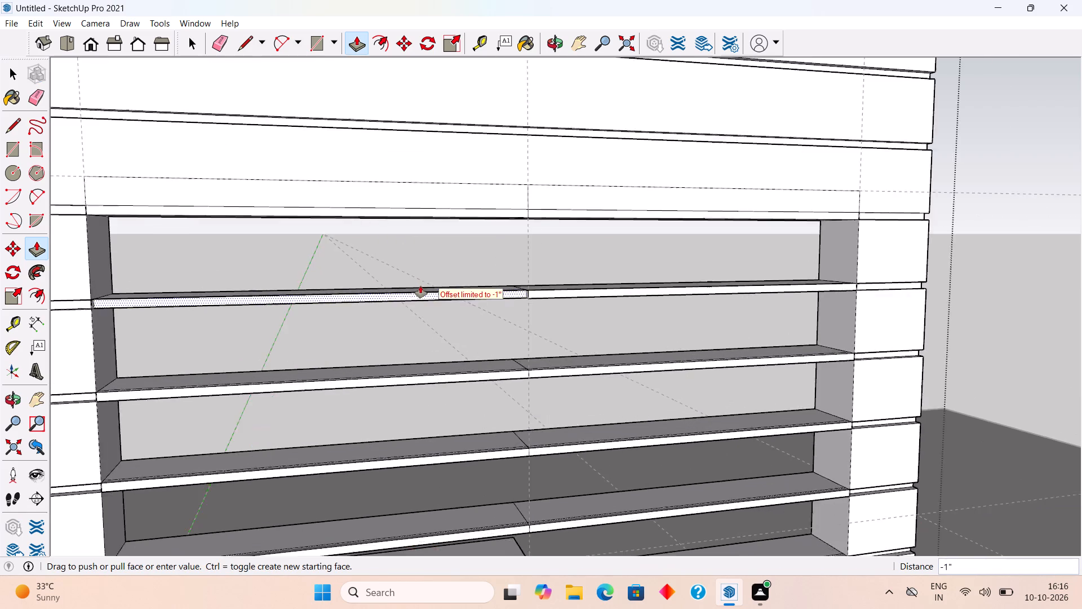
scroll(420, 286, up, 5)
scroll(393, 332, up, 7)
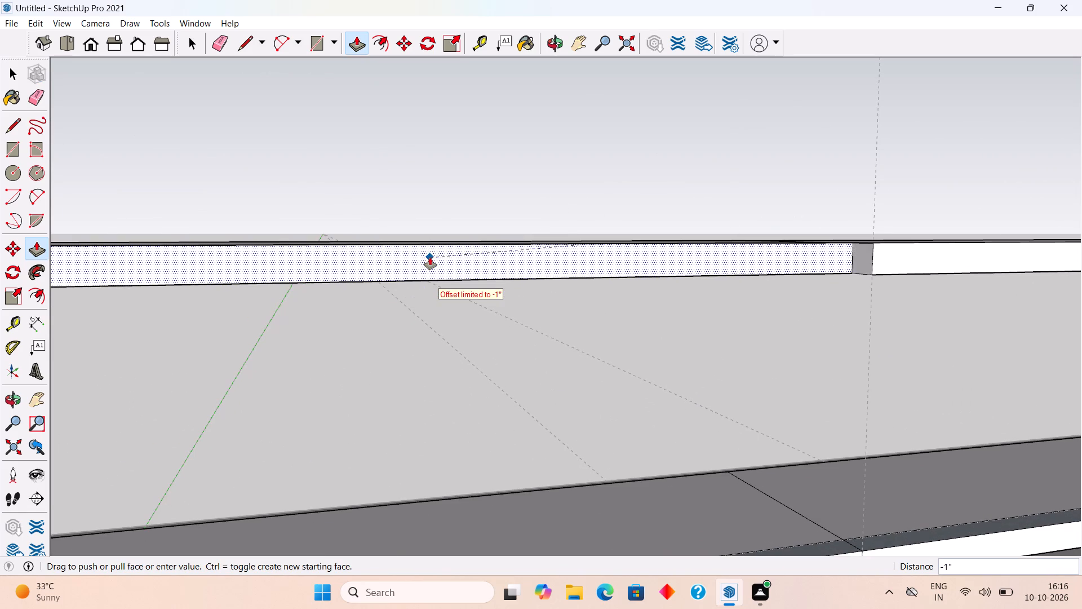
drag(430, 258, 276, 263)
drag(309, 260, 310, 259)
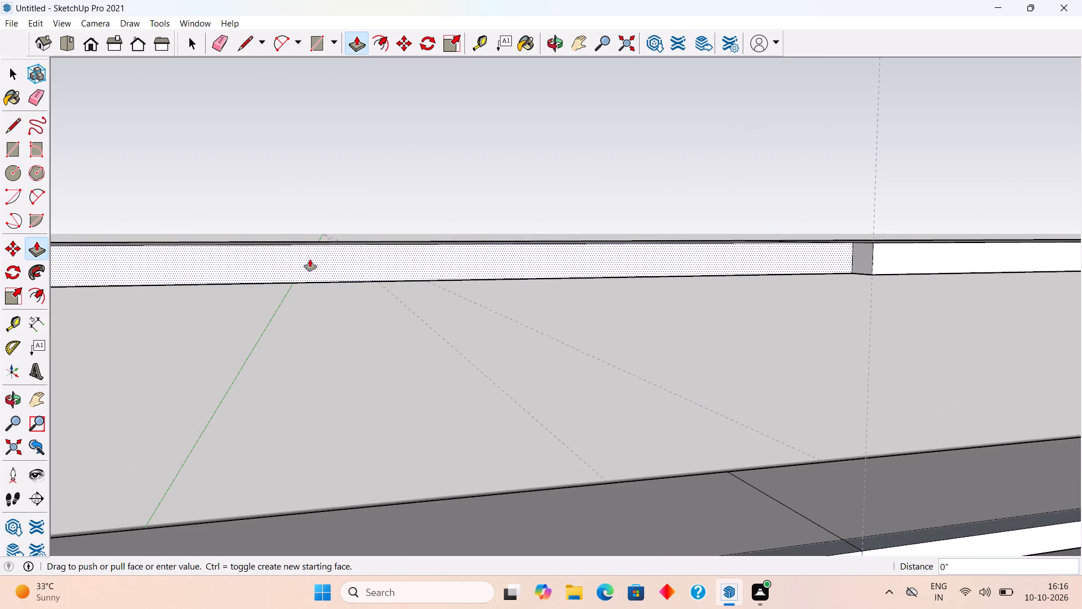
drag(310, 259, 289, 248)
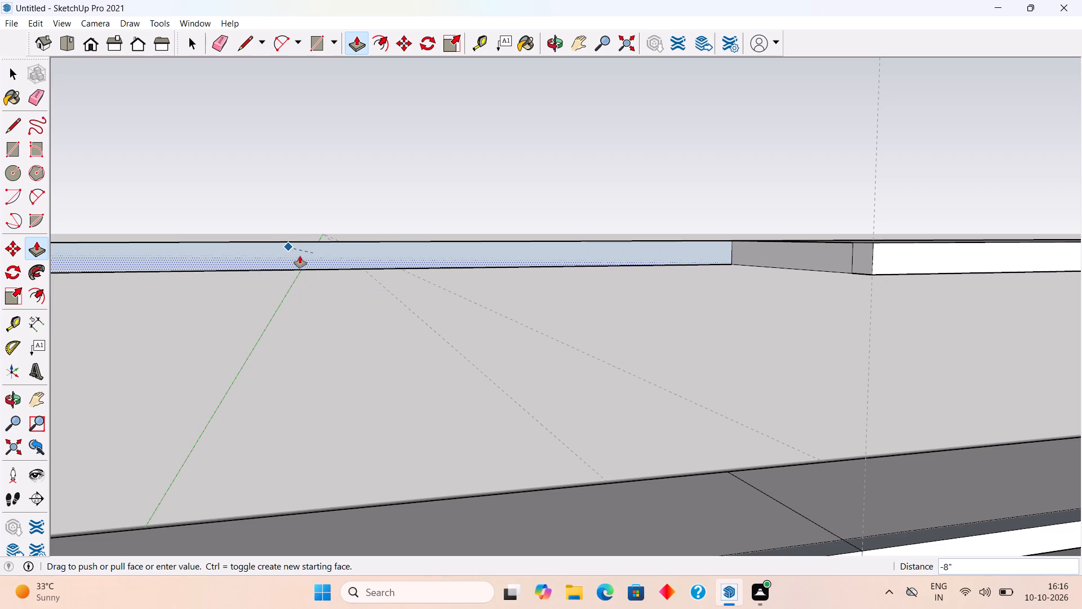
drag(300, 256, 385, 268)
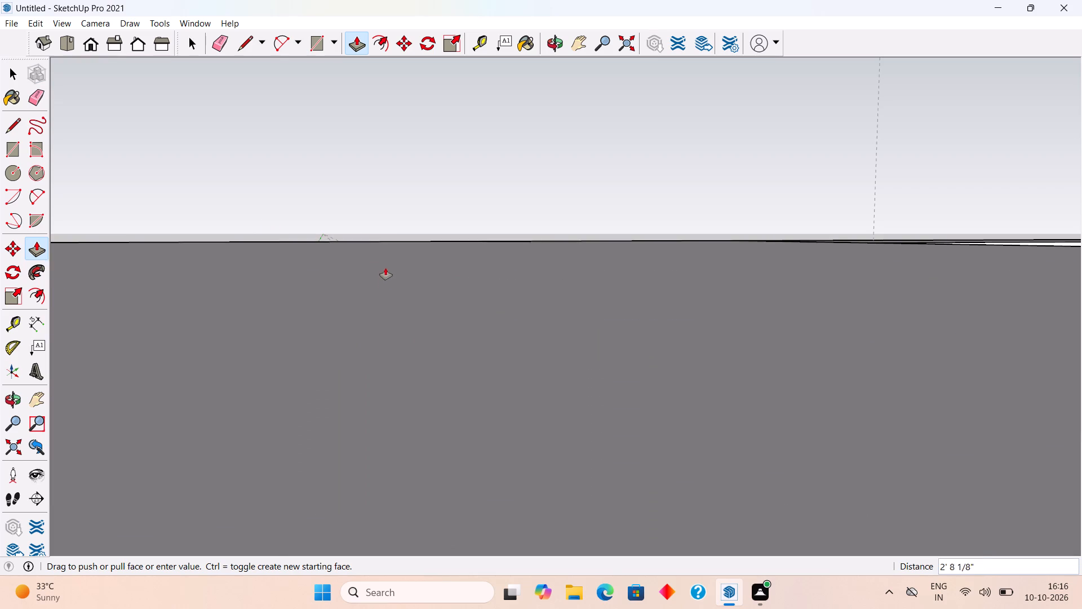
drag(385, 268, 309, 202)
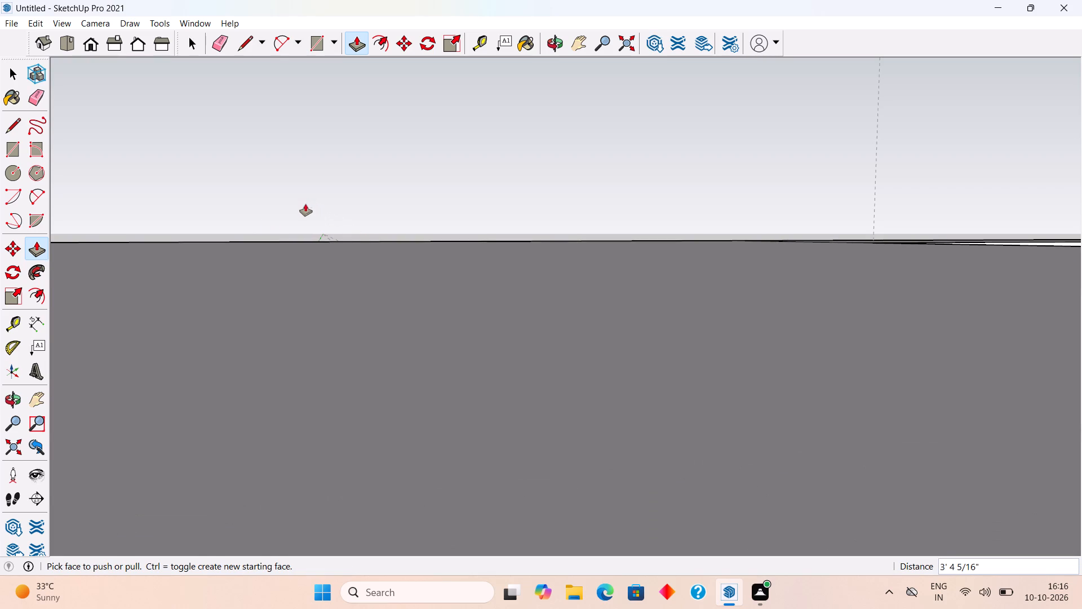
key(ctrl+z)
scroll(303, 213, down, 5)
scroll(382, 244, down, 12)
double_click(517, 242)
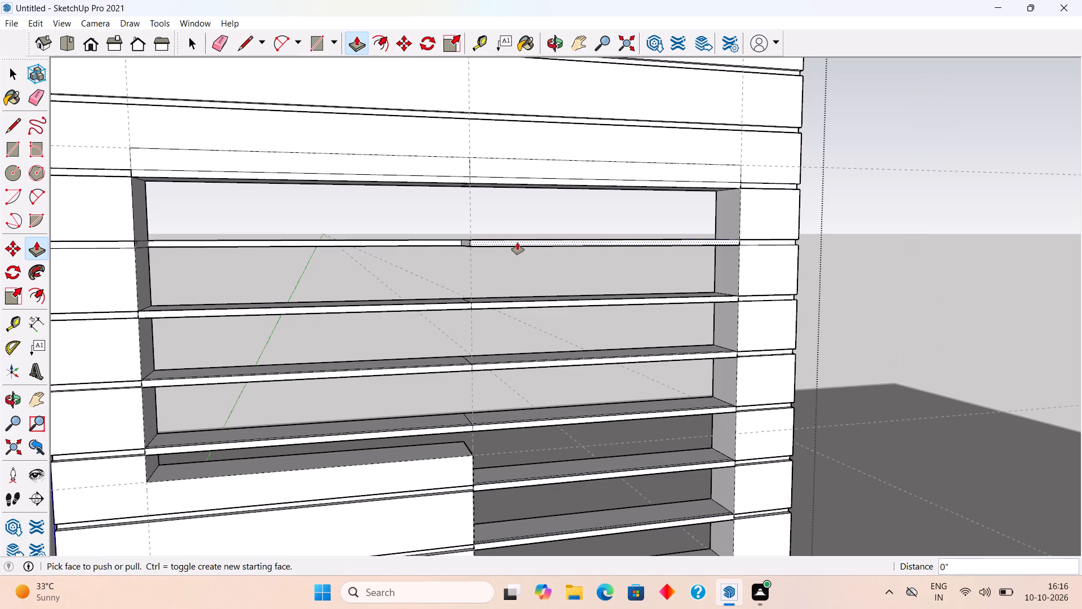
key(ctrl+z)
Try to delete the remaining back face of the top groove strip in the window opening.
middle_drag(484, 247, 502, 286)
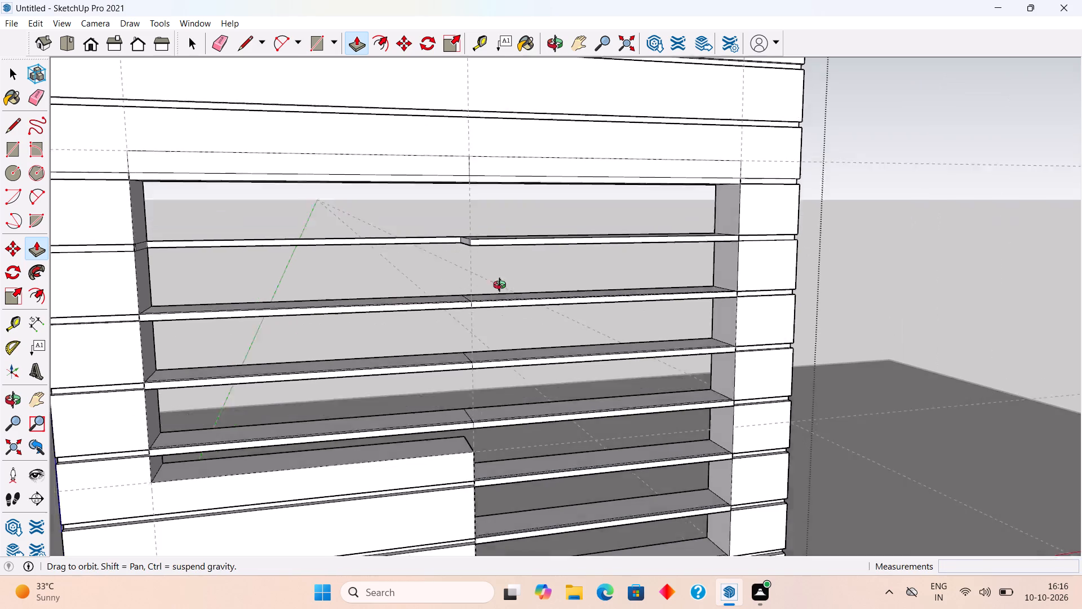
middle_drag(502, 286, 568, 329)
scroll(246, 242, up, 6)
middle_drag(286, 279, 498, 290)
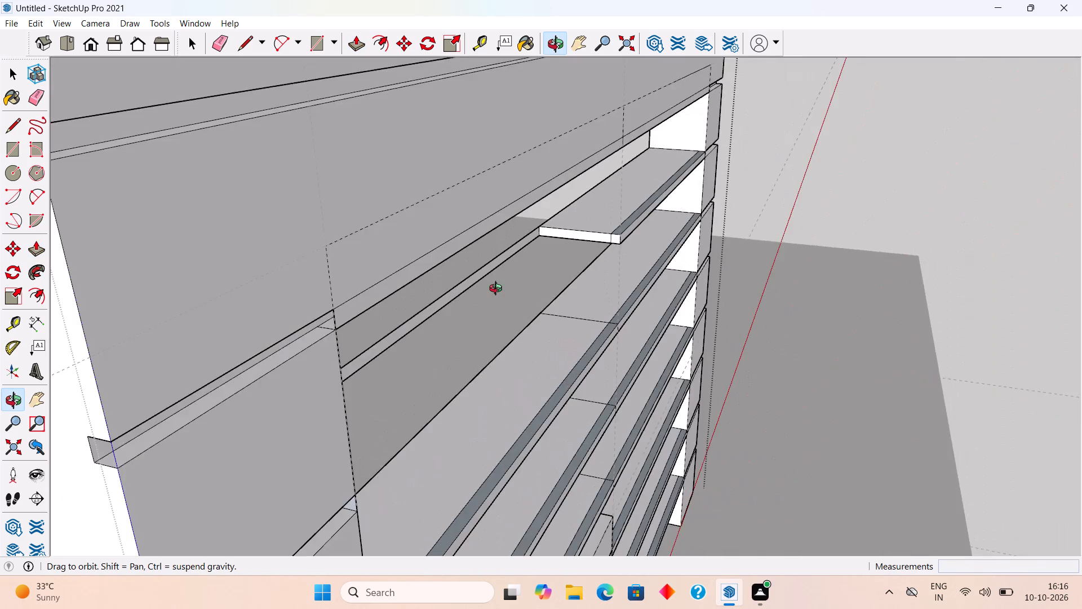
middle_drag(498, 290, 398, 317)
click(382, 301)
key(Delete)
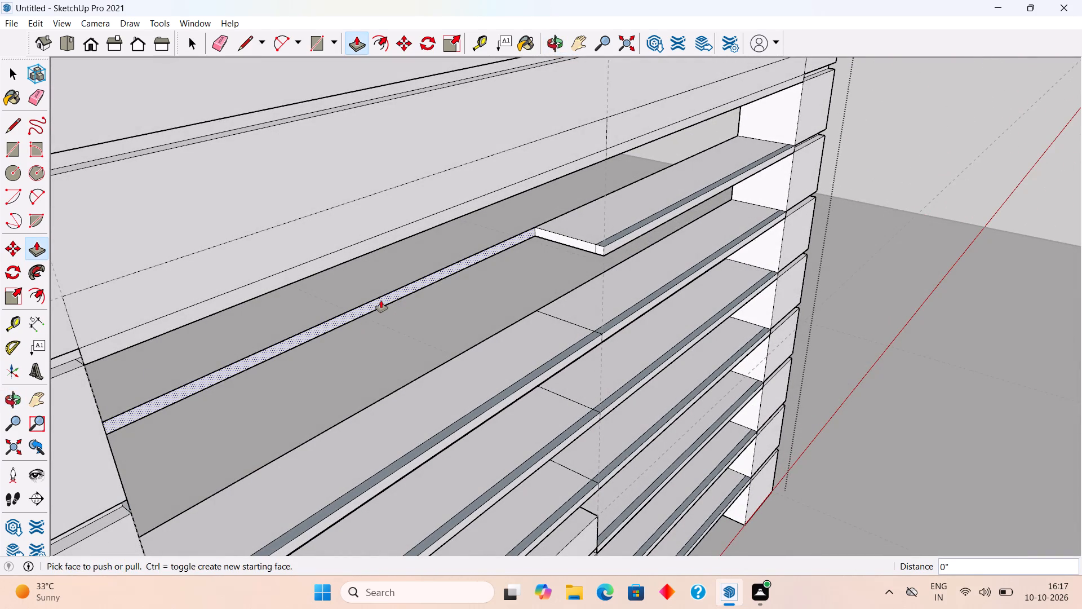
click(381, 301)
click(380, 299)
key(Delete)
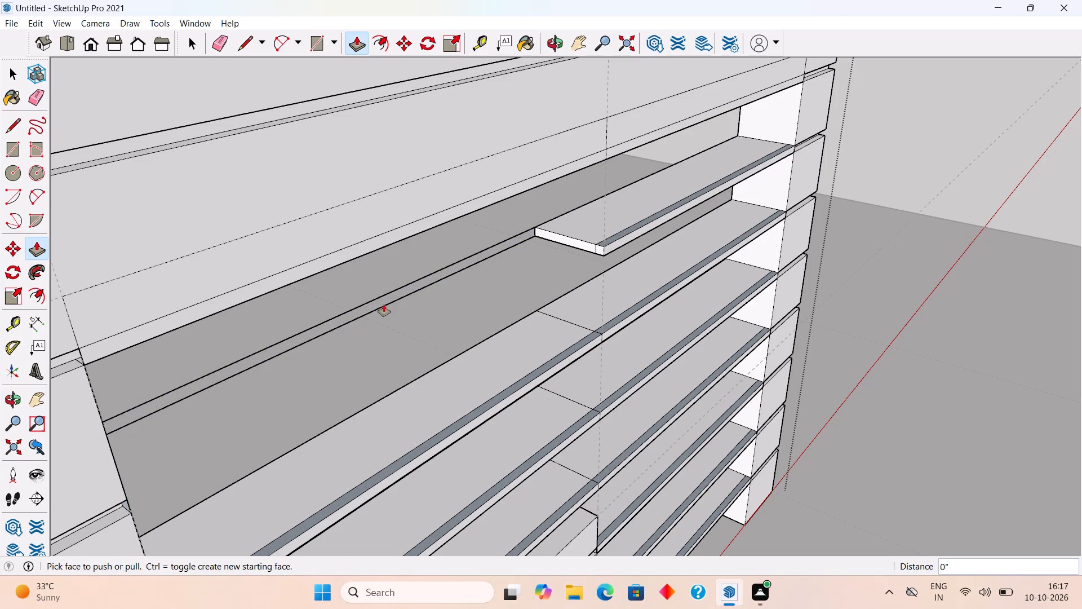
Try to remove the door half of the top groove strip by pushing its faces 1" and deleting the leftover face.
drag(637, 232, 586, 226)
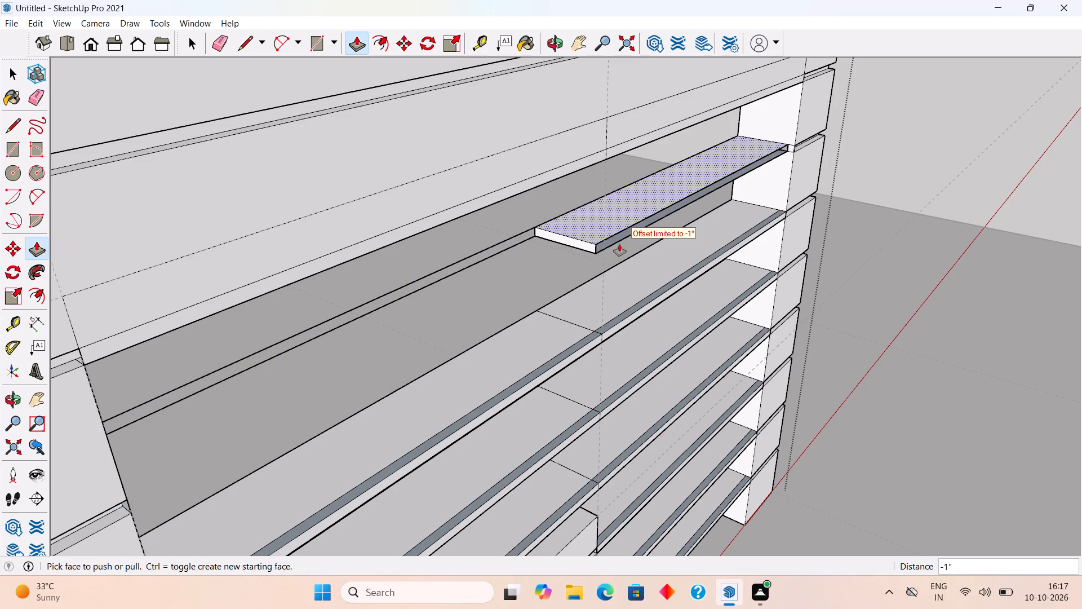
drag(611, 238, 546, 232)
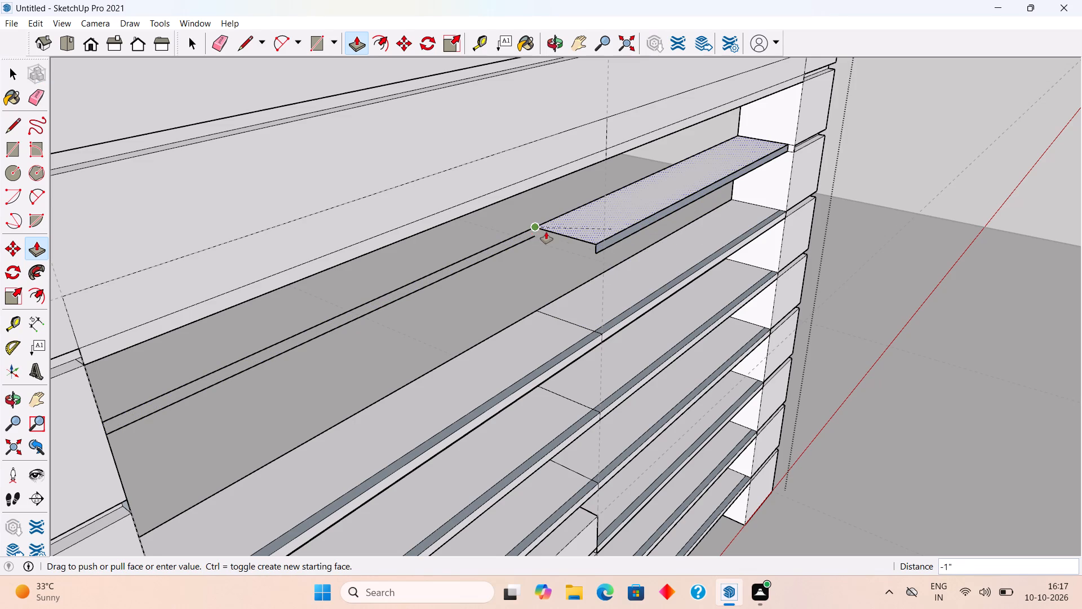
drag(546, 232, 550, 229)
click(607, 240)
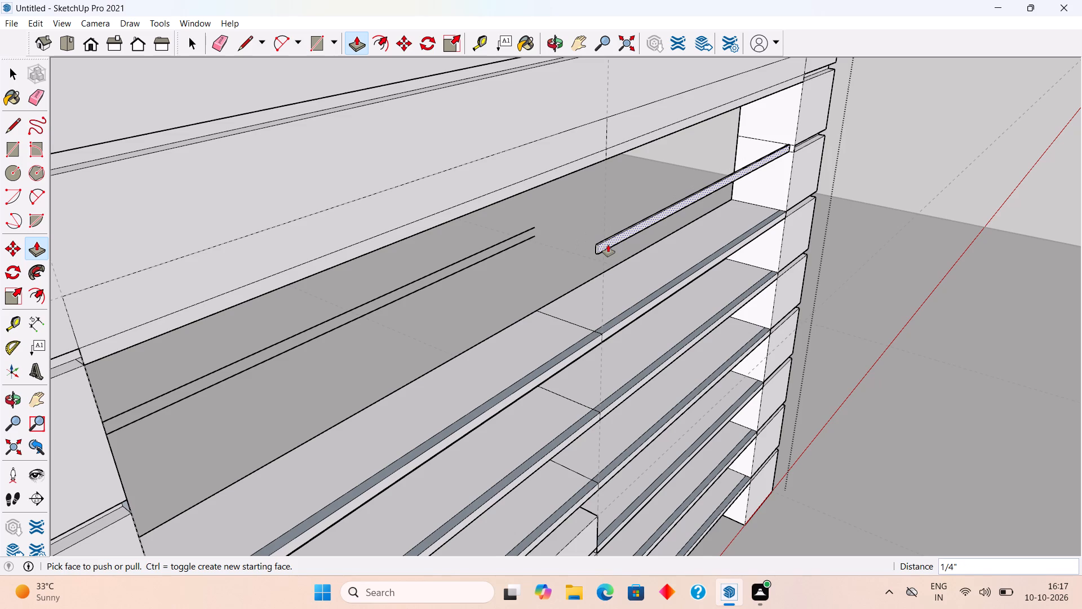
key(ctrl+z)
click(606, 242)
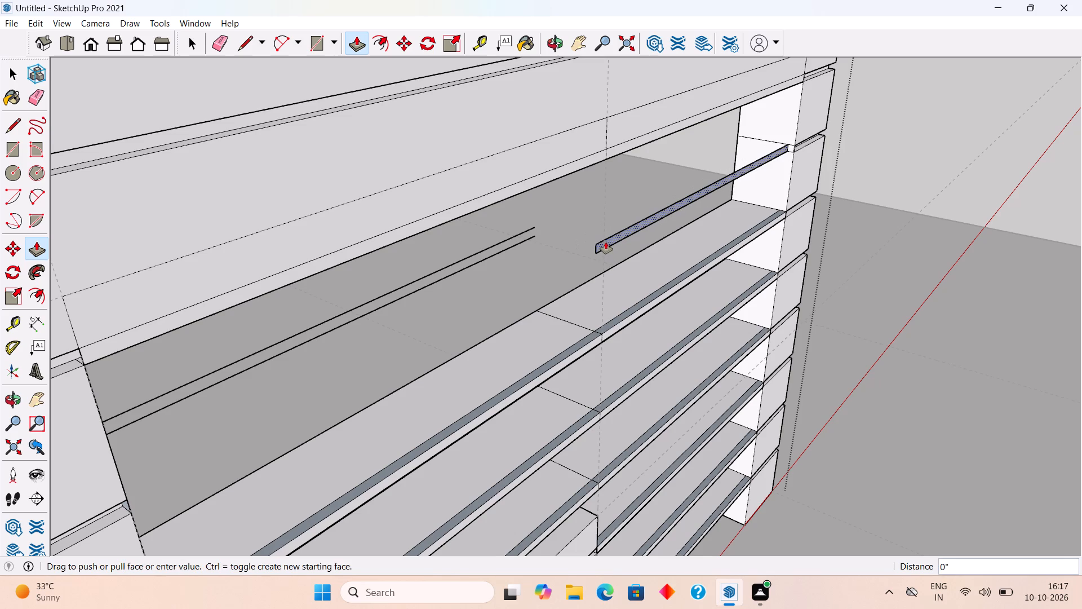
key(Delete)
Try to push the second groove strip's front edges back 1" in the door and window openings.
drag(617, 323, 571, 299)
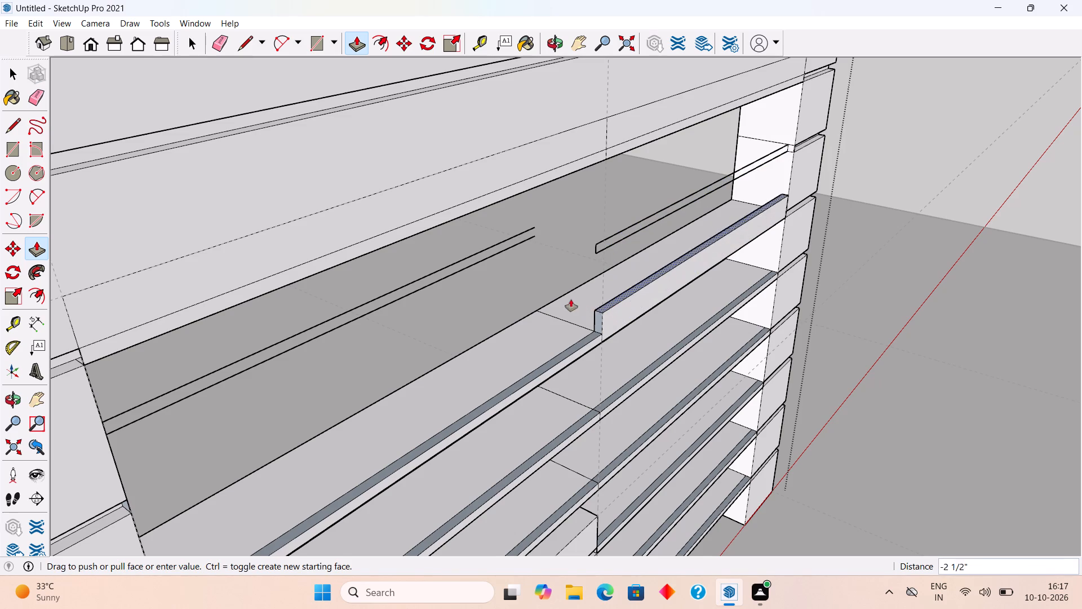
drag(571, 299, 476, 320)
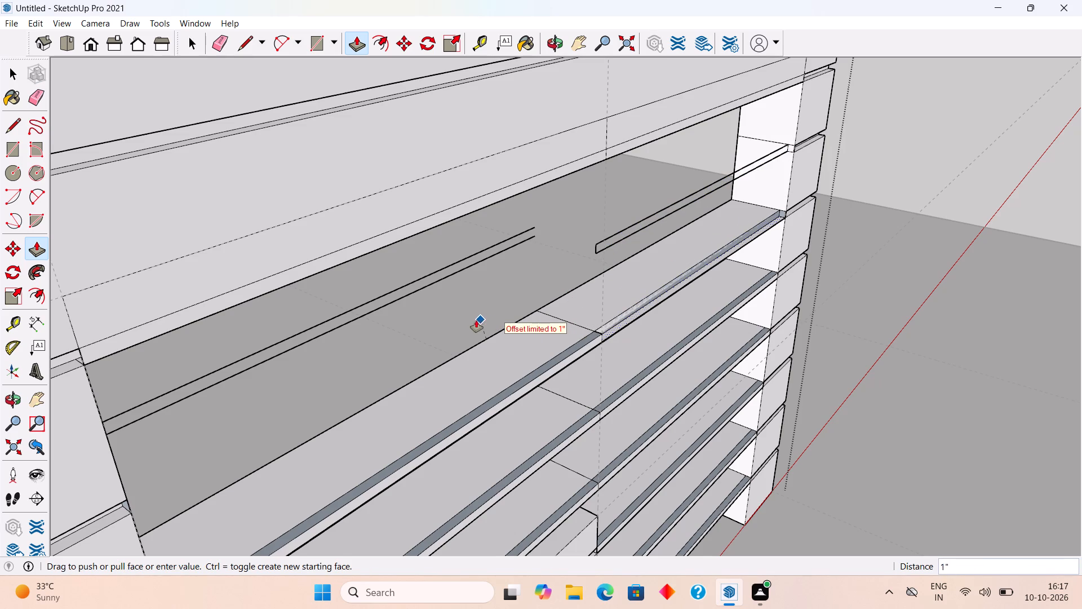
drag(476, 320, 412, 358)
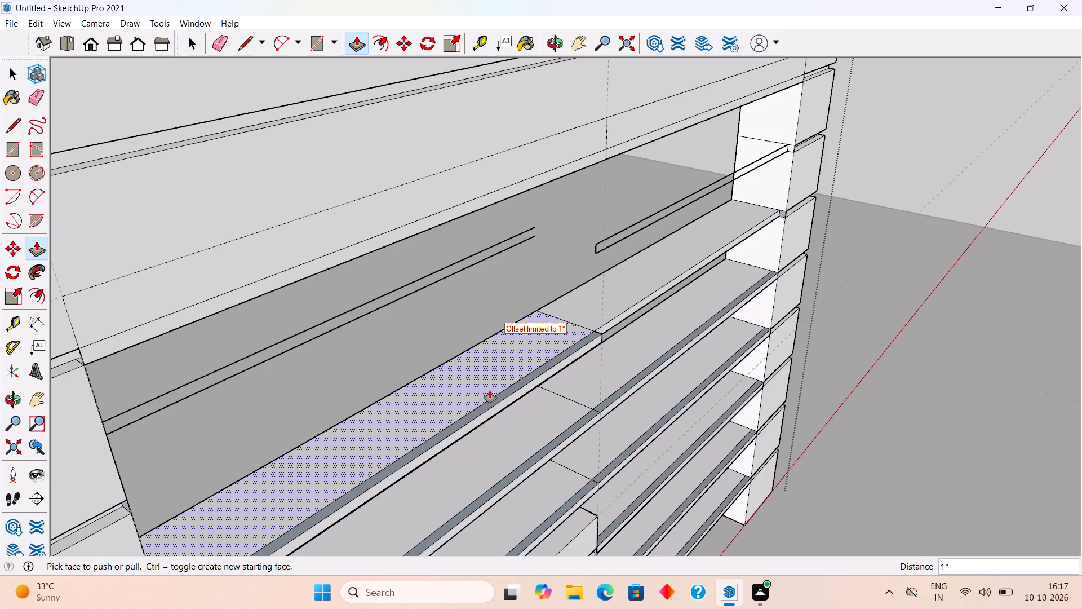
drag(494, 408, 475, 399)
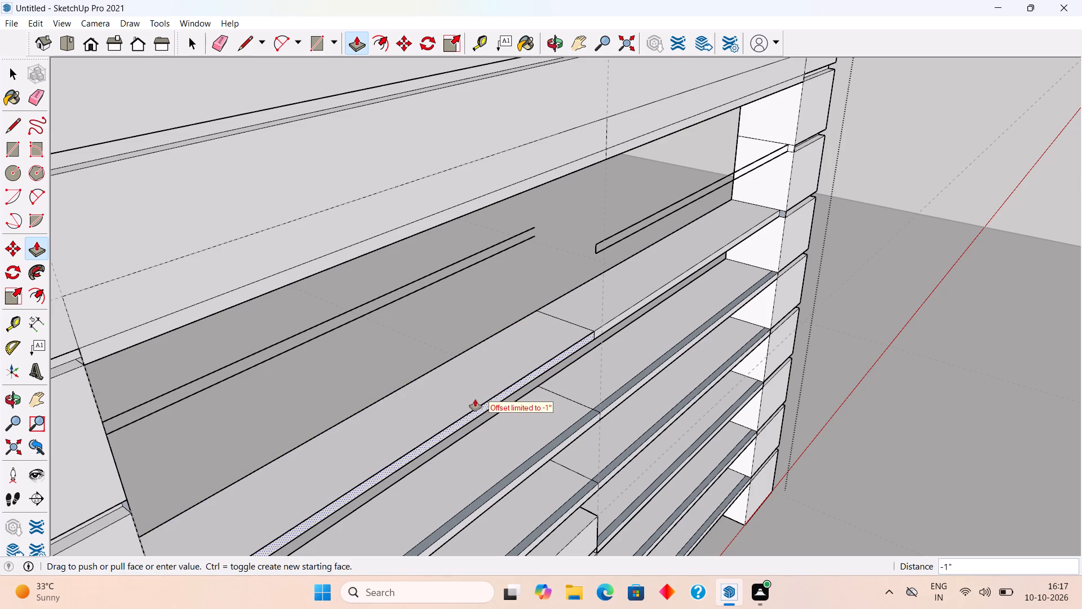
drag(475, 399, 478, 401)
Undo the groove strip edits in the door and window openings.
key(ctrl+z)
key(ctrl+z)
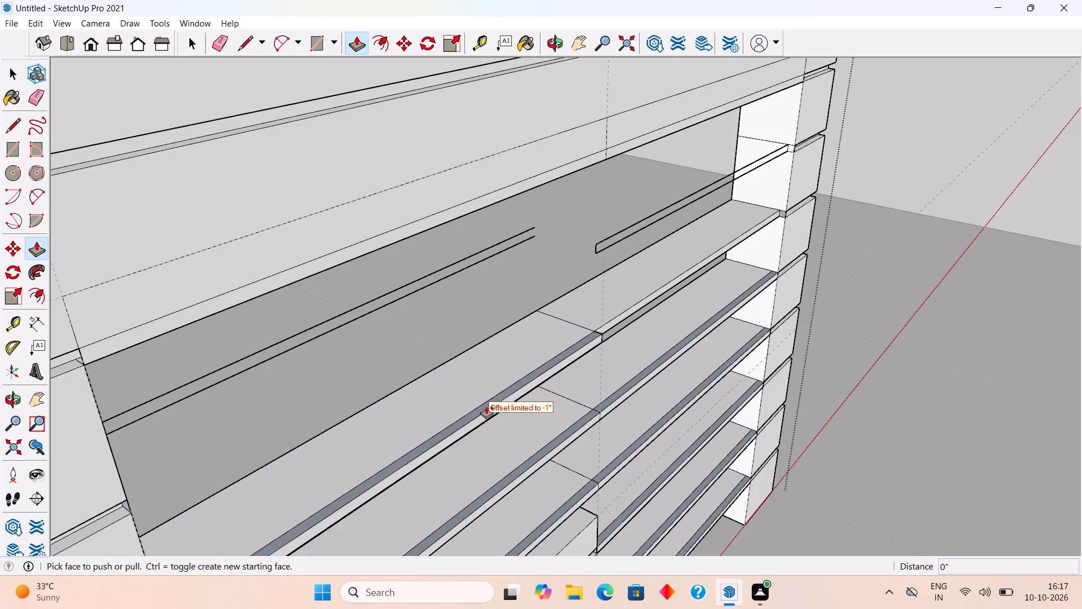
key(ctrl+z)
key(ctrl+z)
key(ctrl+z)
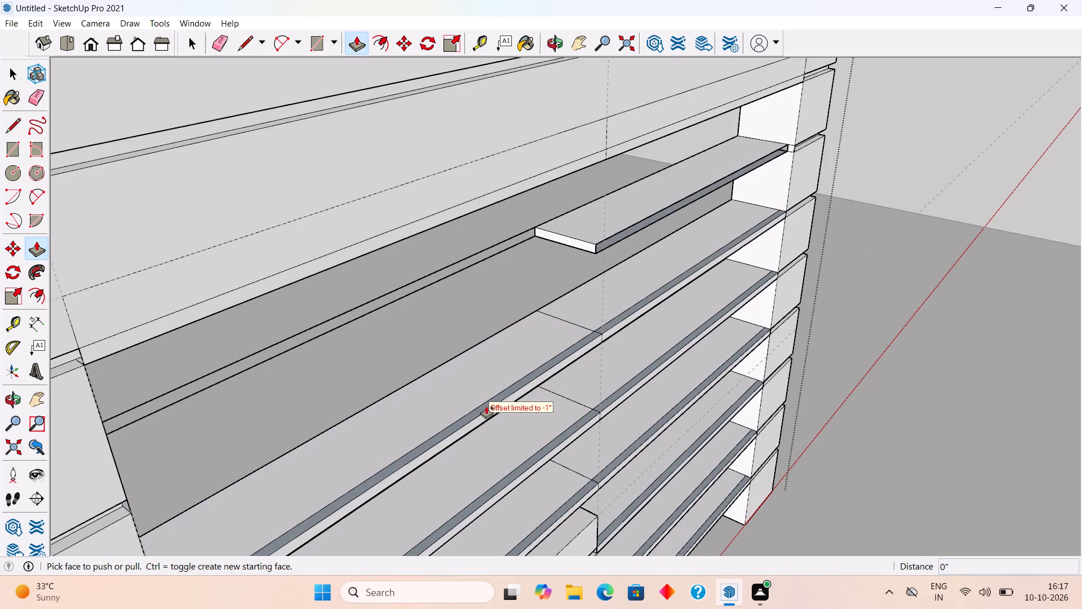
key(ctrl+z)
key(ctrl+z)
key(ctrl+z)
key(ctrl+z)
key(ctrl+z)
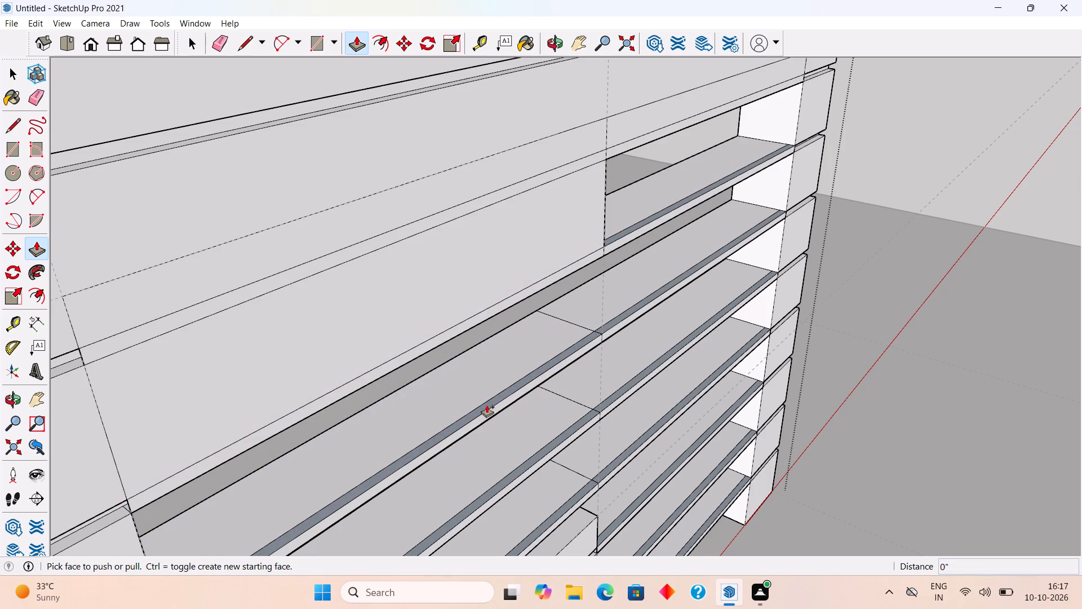
Undo the remaining window and door push-throughs back to the uncut wall with both rectangle outlines.
key(ctrl+z)
key(ctrl+z)
key(ctrl+z)
key(ctrl+z)
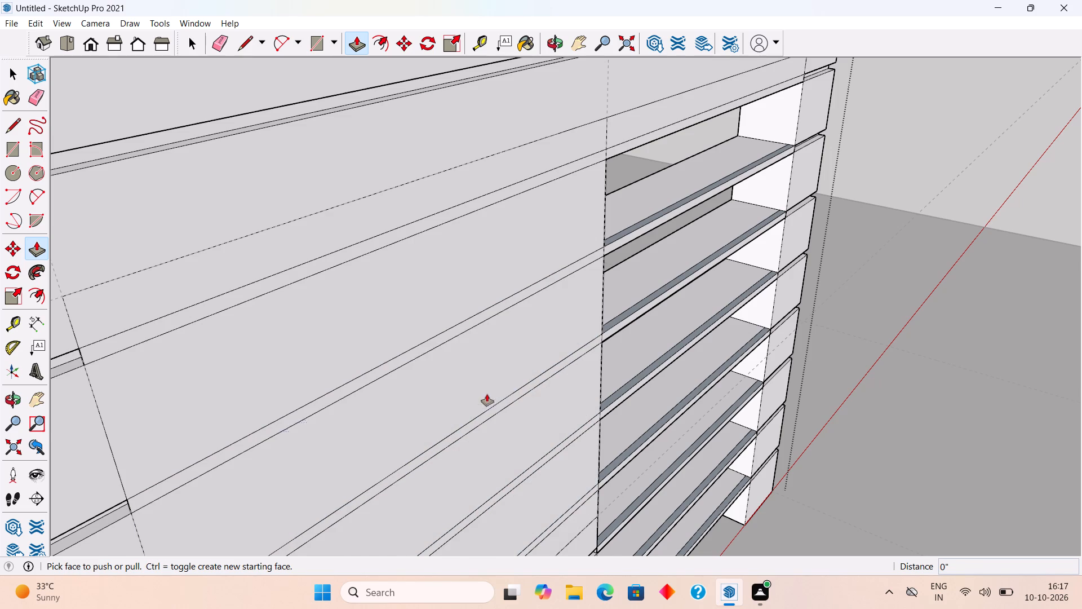
scroll(487, 394, down, 20)
middle_drag(477, 427, 265, 363)
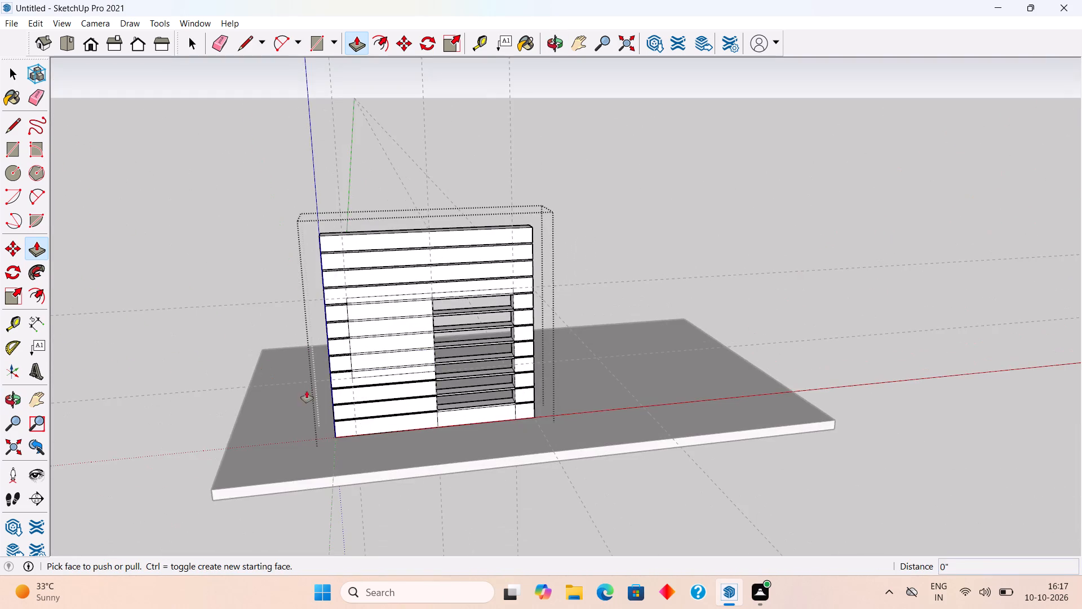
scroll(318, 391, up, 3)
key(ctrl+z)
key(ctrl+z)
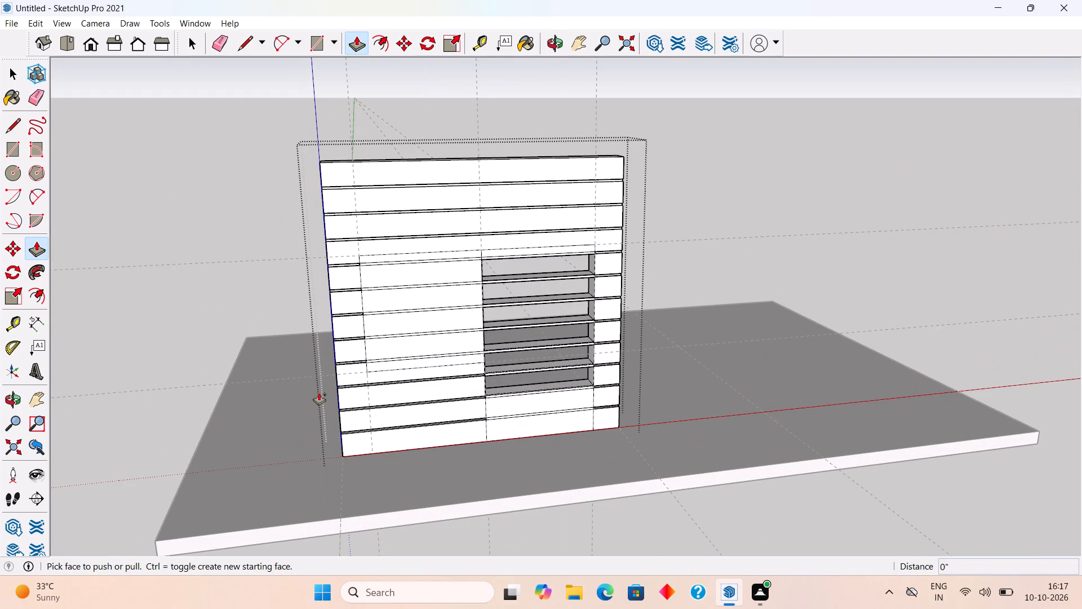
key(ctrl+z)
key(ctrl+z)
key(ctrl+z)
key(ctrl+z)
key(ctrl+z)
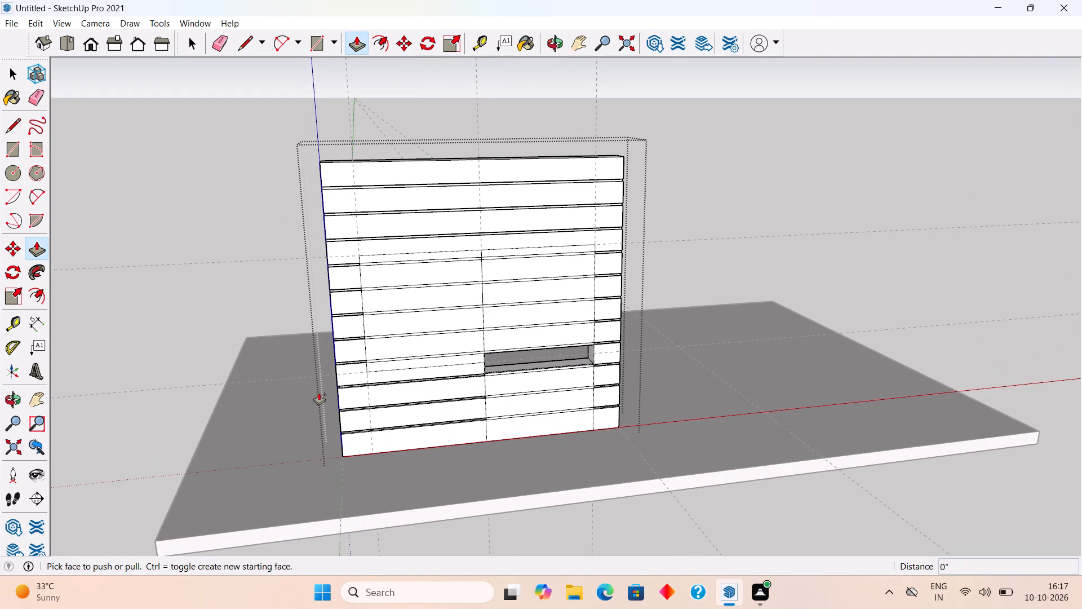
key(ctrl+z)
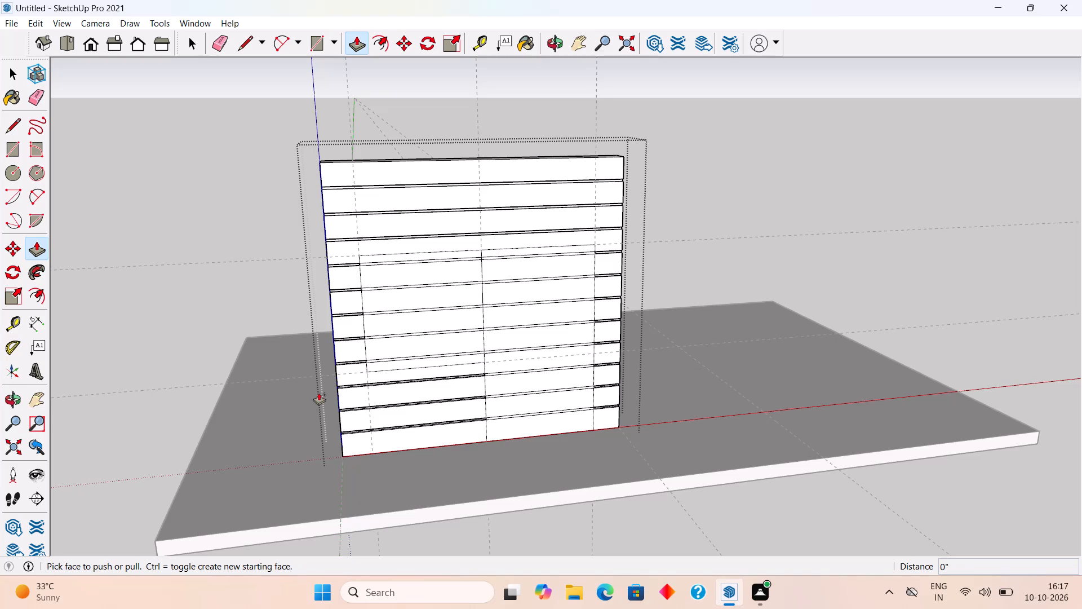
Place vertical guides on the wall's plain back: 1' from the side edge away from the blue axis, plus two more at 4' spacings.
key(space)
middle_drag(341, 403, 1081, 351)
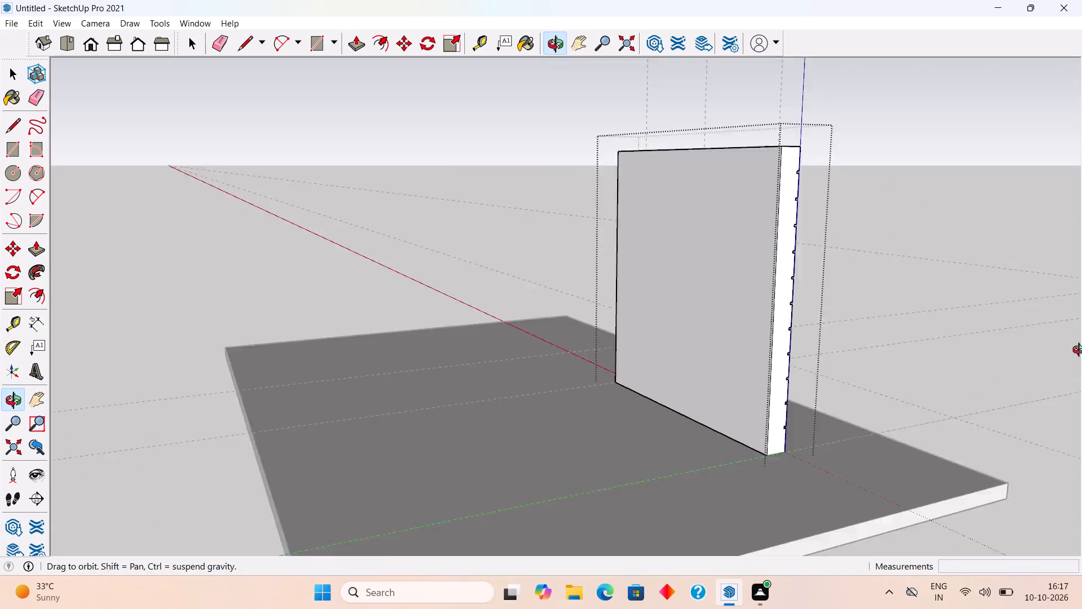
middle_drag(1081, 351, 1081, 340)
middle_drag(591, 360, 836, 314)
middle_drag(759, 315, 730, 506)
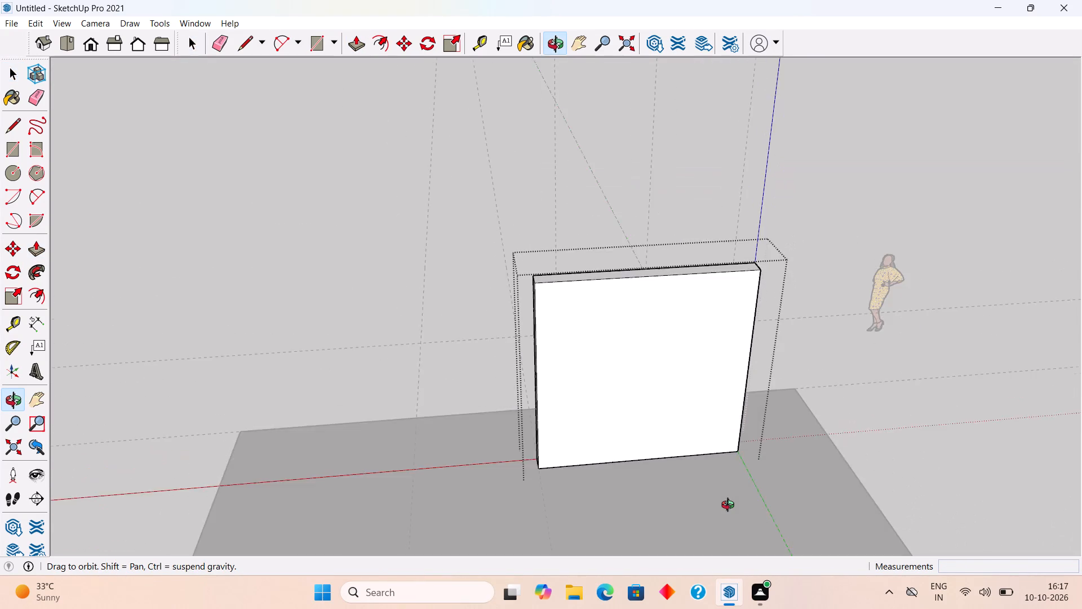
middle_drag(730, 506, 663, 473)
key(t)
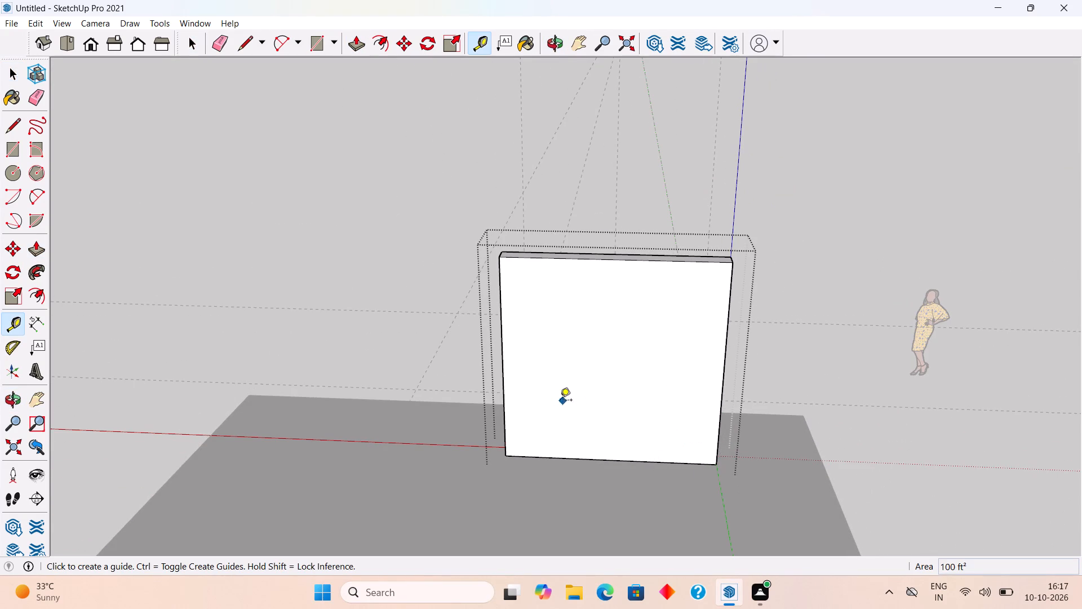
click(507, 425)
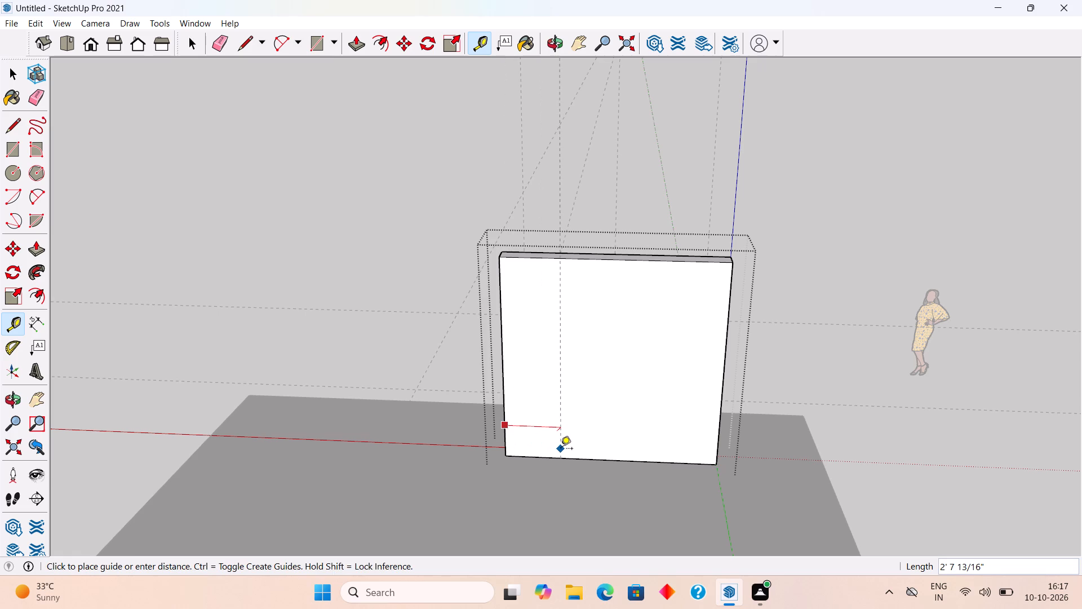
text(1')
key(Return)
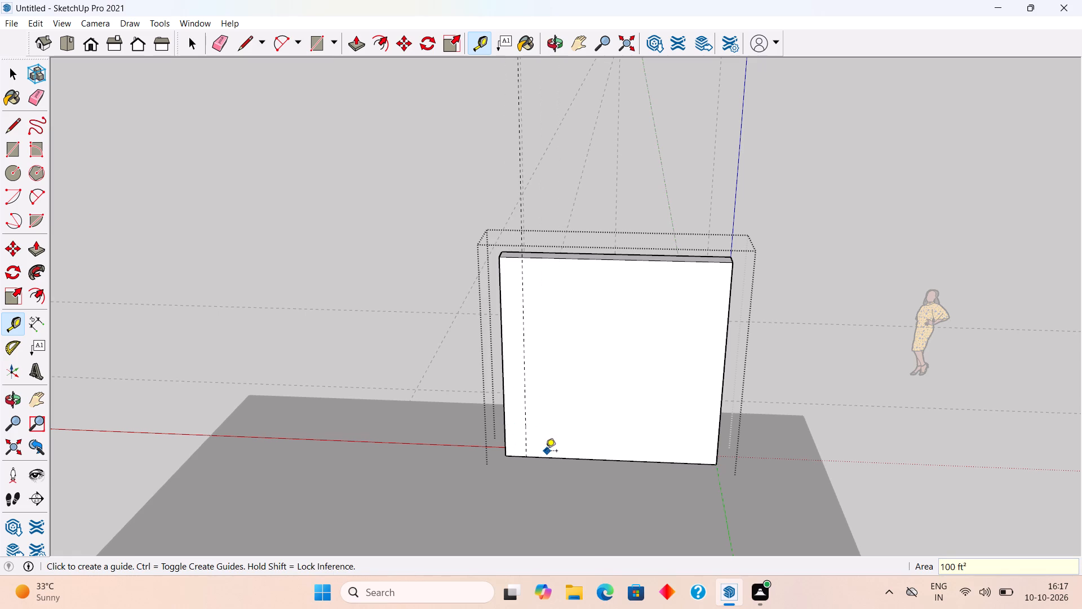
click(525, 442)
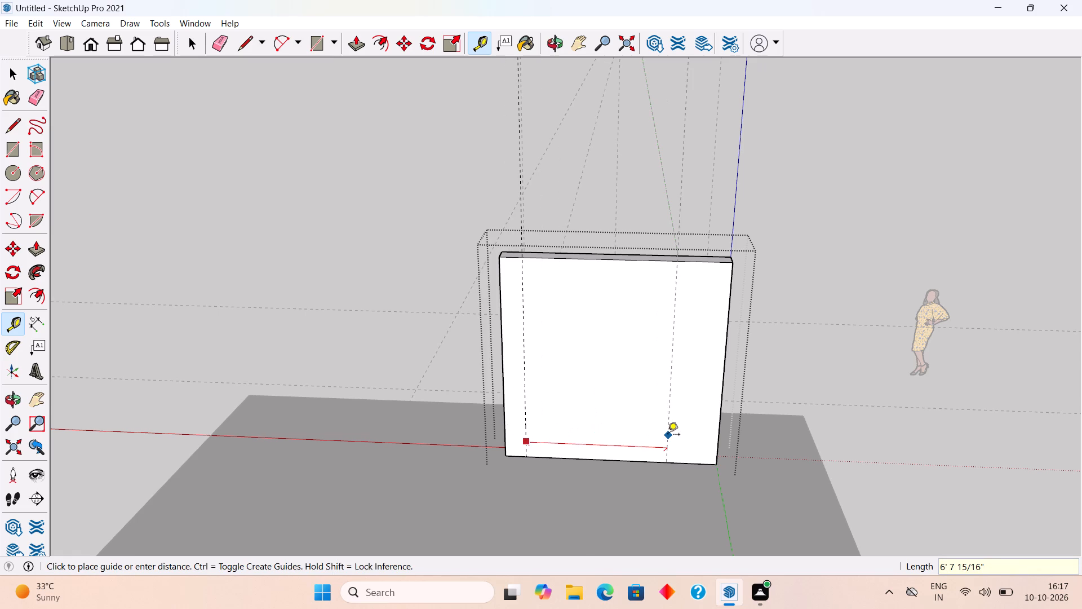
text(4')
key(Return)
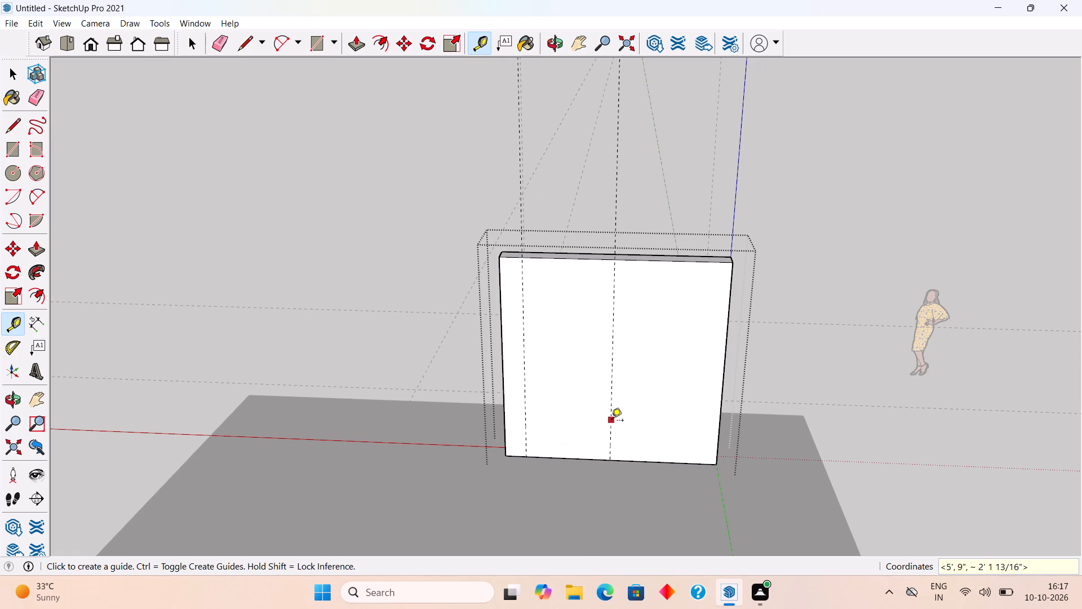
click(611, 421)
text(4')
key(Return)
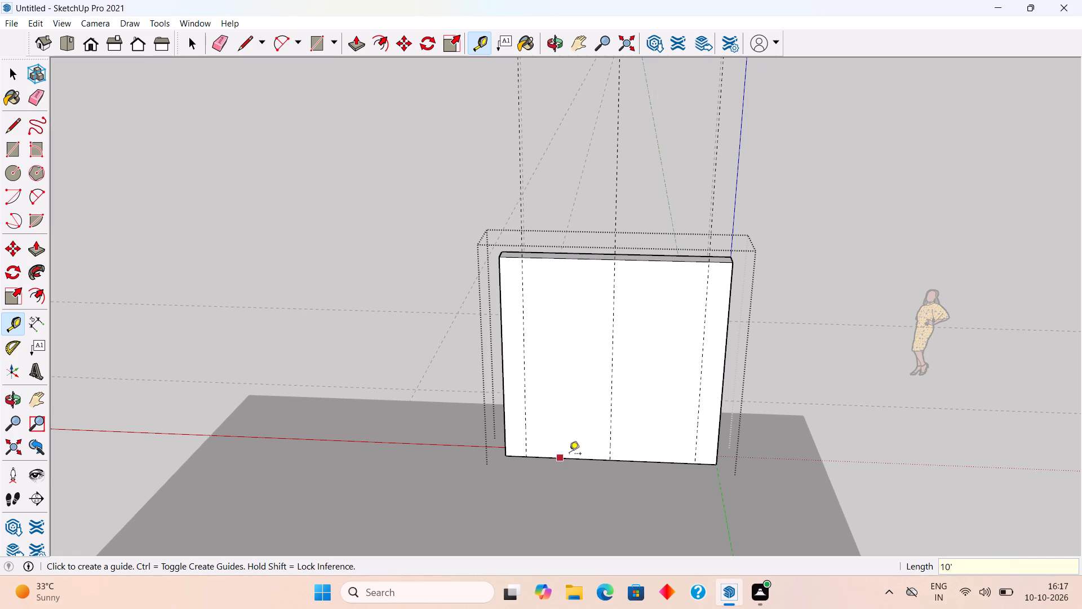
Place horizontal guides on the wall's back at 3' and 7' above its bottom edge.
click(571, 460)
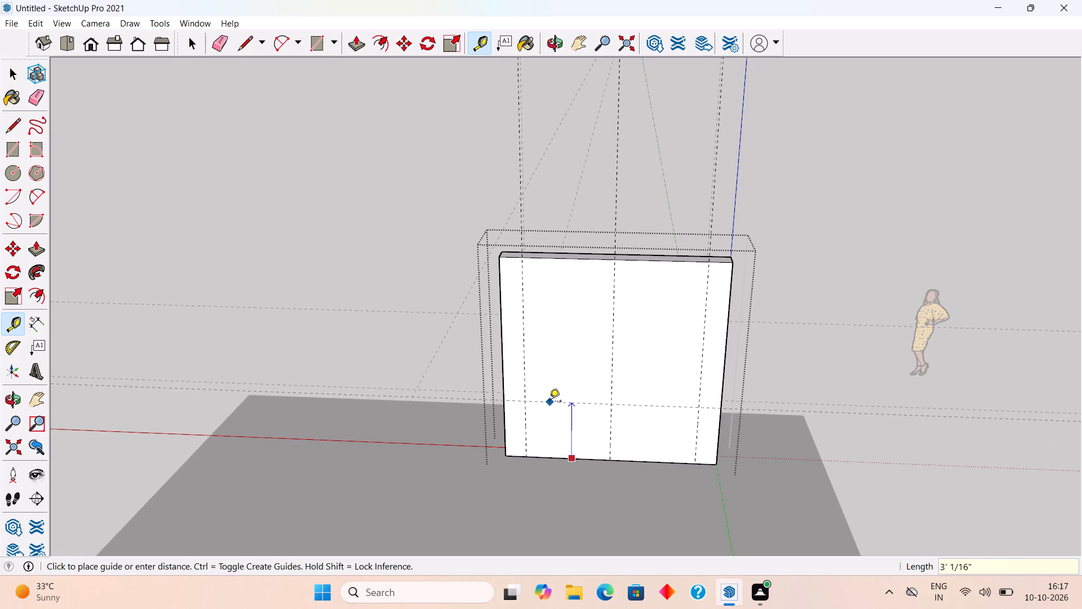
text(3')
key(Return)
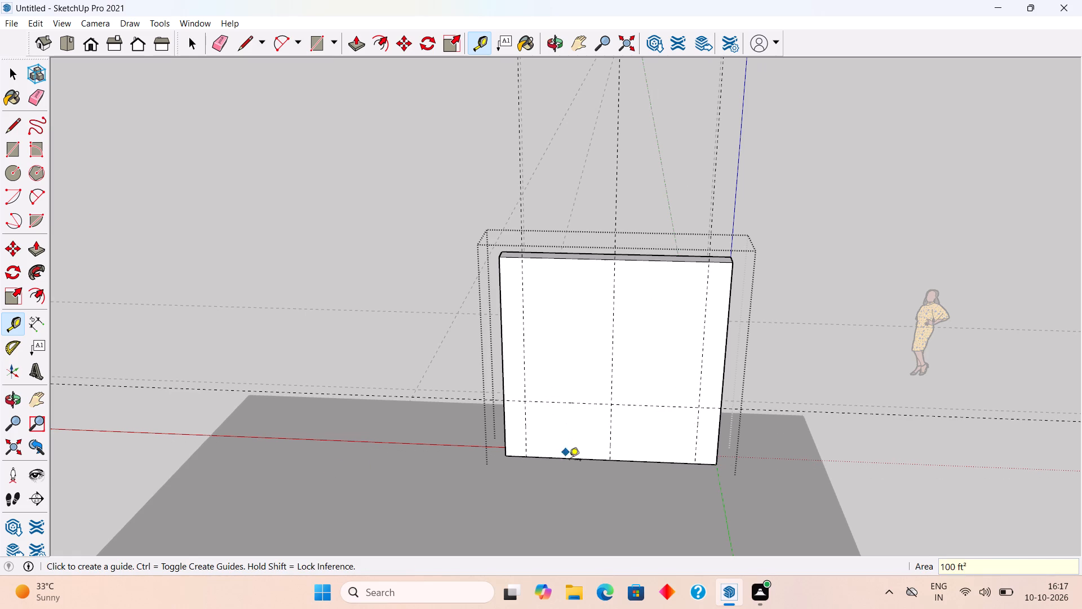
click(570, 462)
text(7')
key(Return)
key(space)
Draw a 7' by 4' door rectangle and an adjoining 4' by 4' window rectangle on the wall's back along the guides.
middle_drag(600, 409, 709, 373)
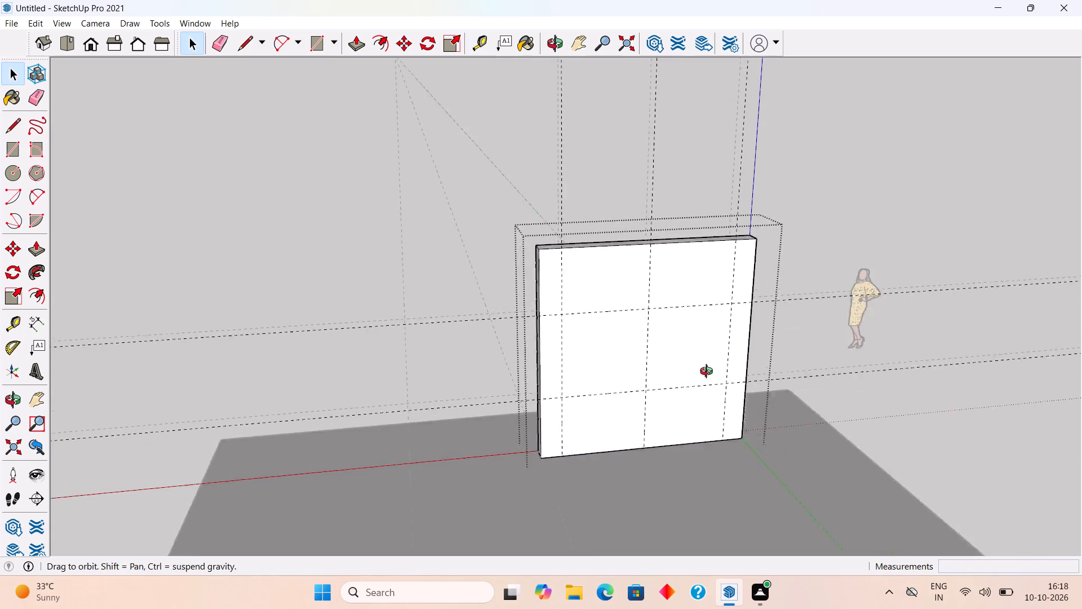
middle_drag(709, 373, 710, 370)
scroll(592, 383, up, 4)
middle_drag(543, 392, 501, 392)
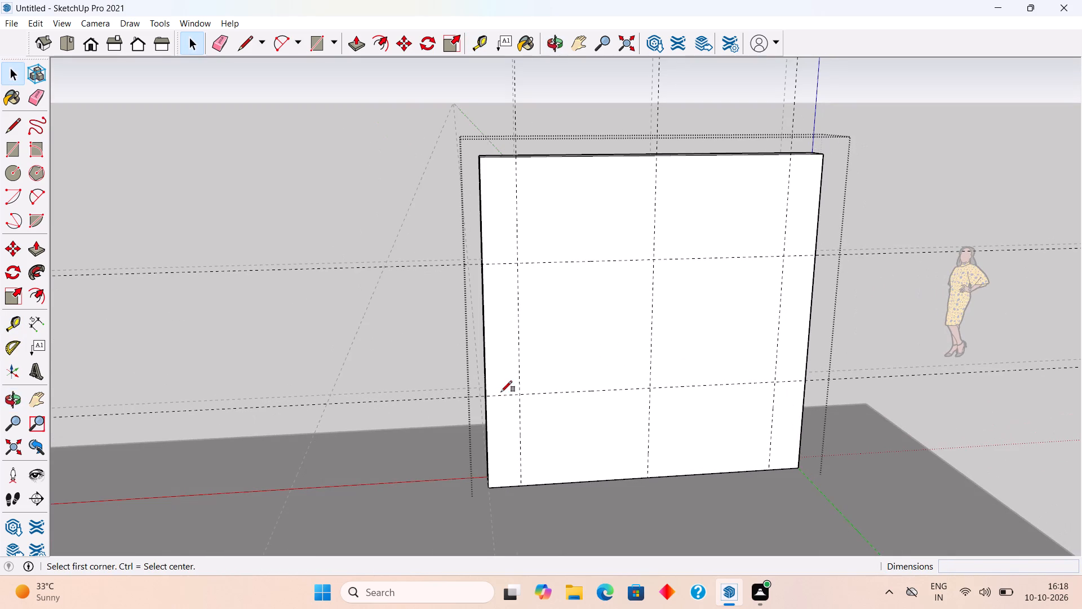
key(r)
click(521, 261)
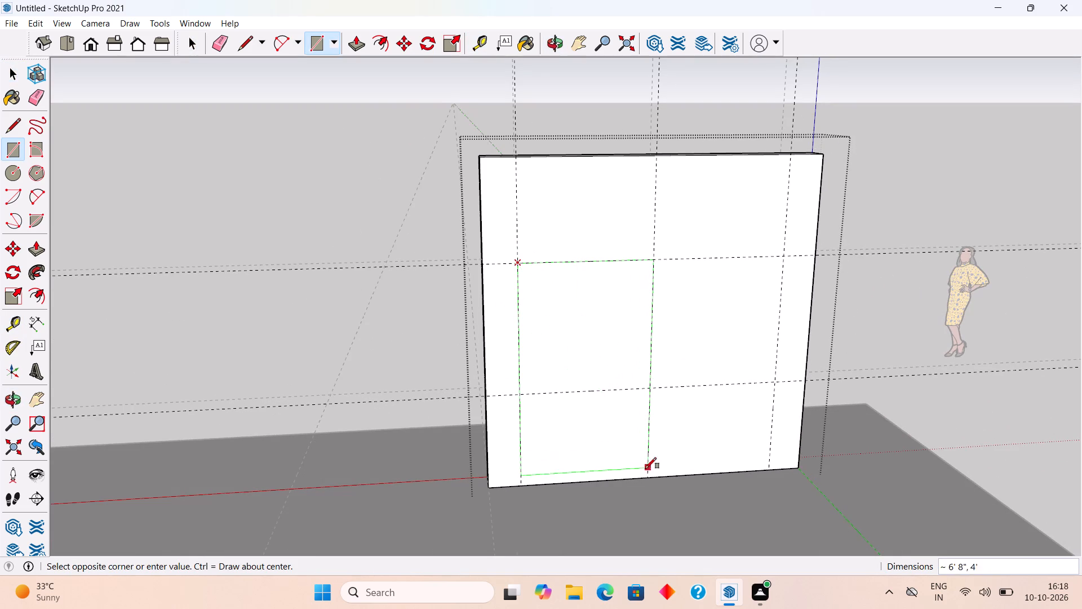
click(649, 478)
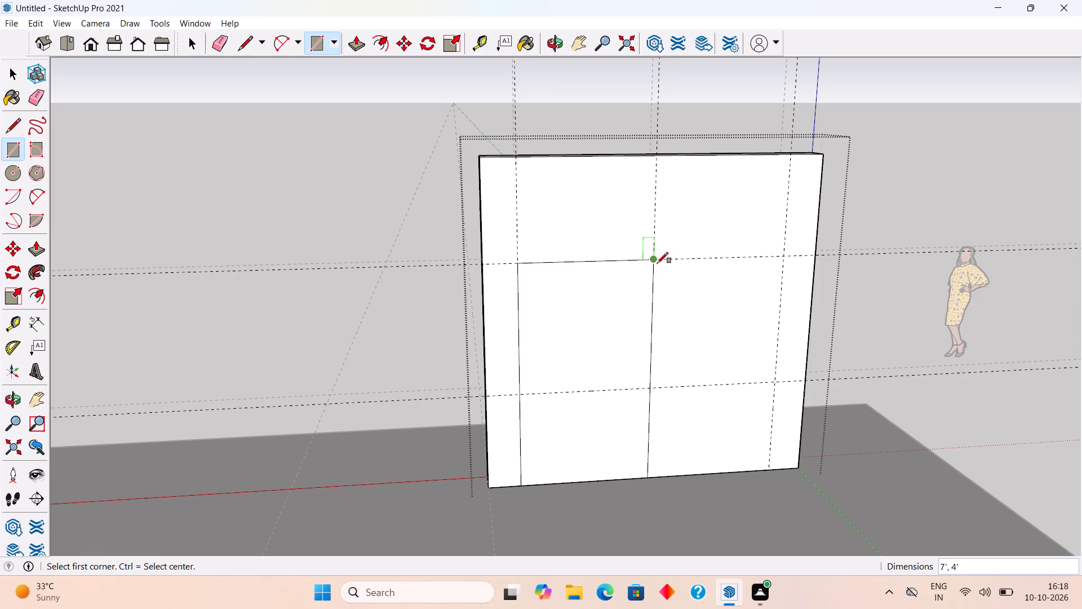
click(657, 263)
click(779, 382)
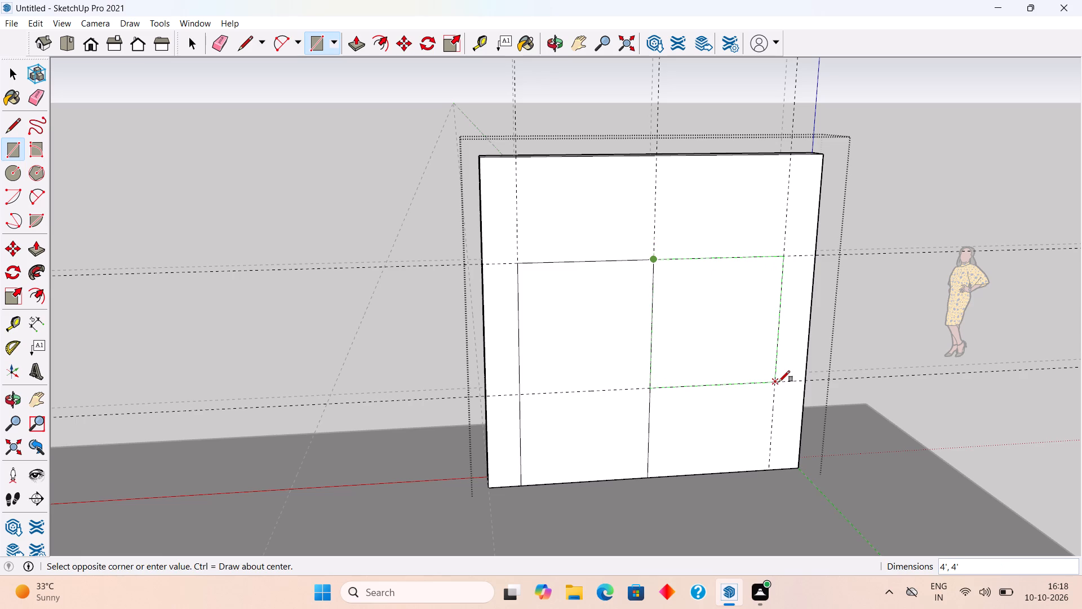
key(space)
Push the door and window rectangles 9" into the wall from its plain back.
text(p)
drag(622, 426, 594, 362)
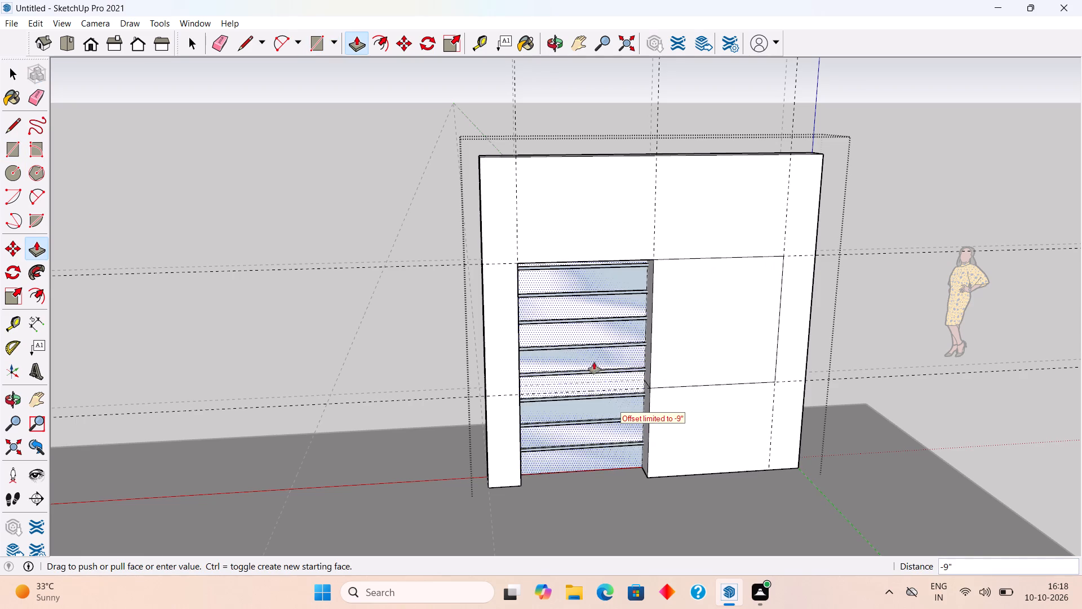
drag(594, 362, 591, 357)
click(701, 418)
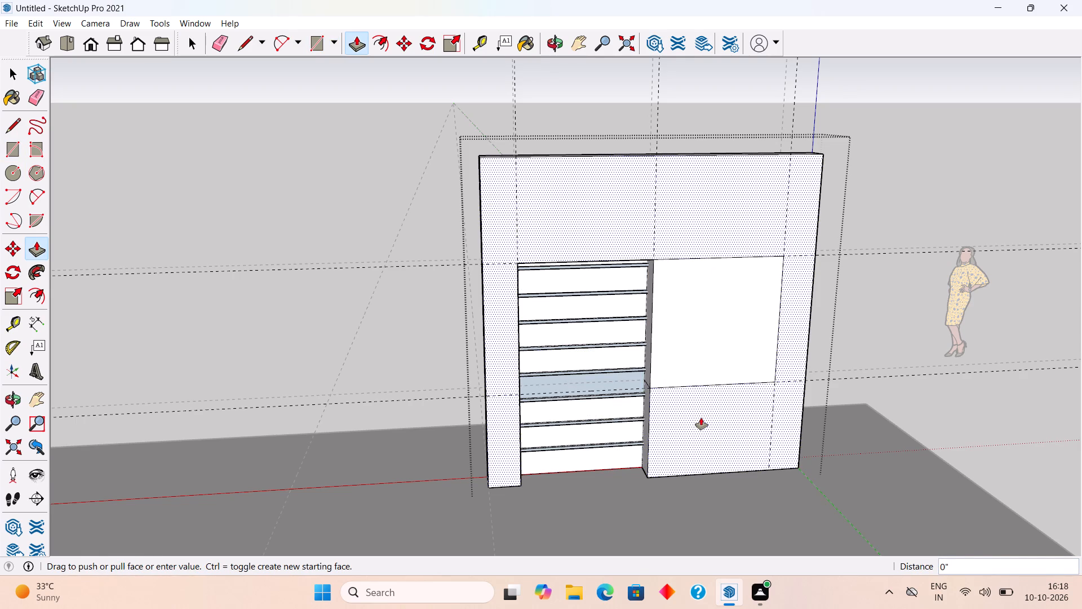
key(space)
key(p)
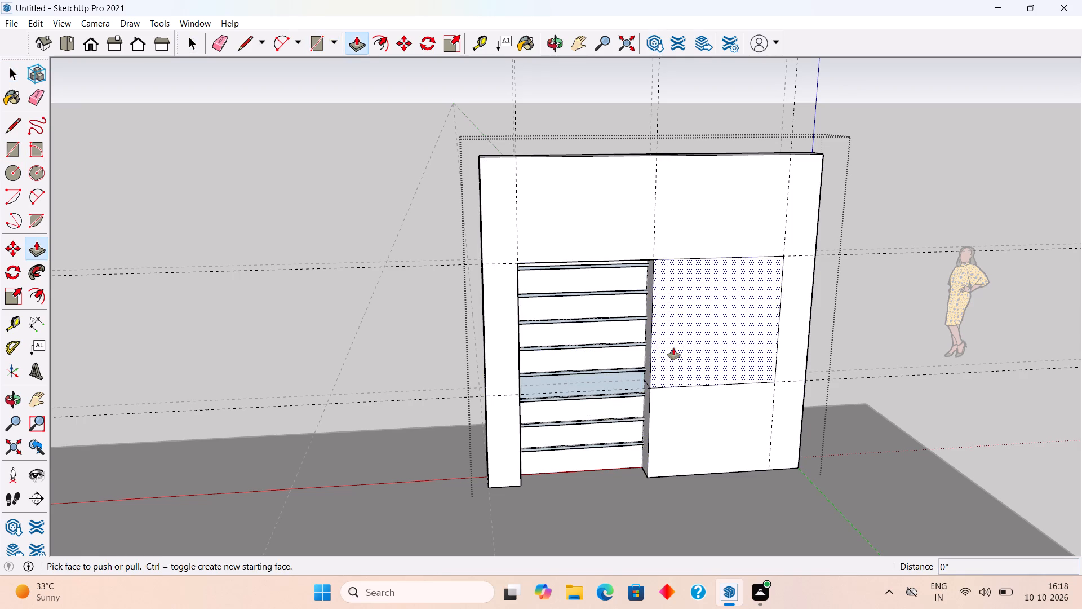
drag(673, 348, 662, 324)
Leave the wall group and examine the grooved front across the pushed door and window areas.
middle_drag(557, 414, 936, 461)
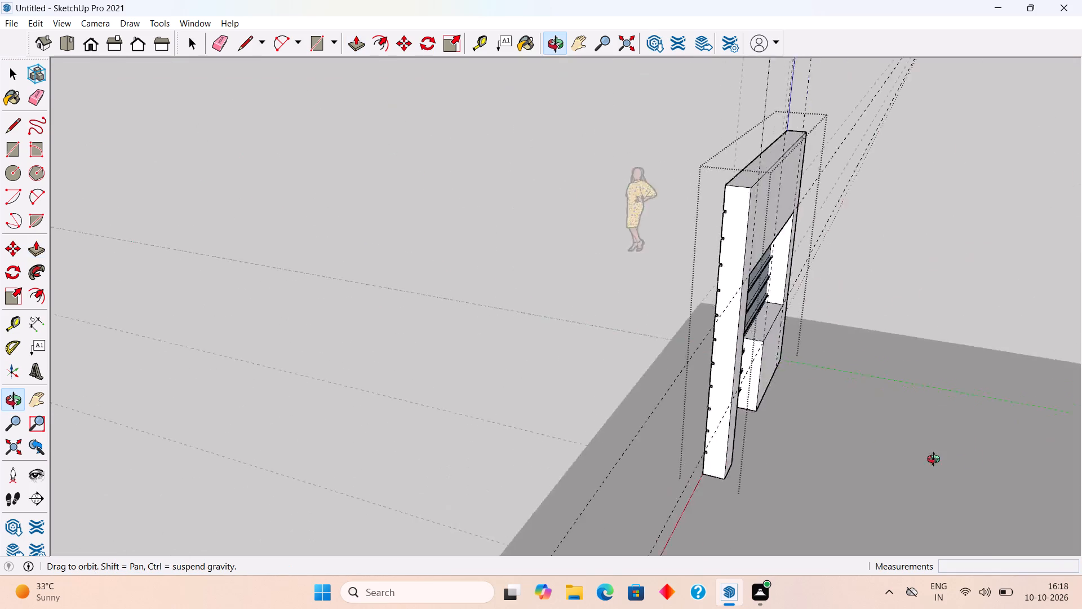
middle_drag(936, 461, 1081, 465)
middle_drag(505, 394, 841, 451)
scroll(841, 451, down, 3)
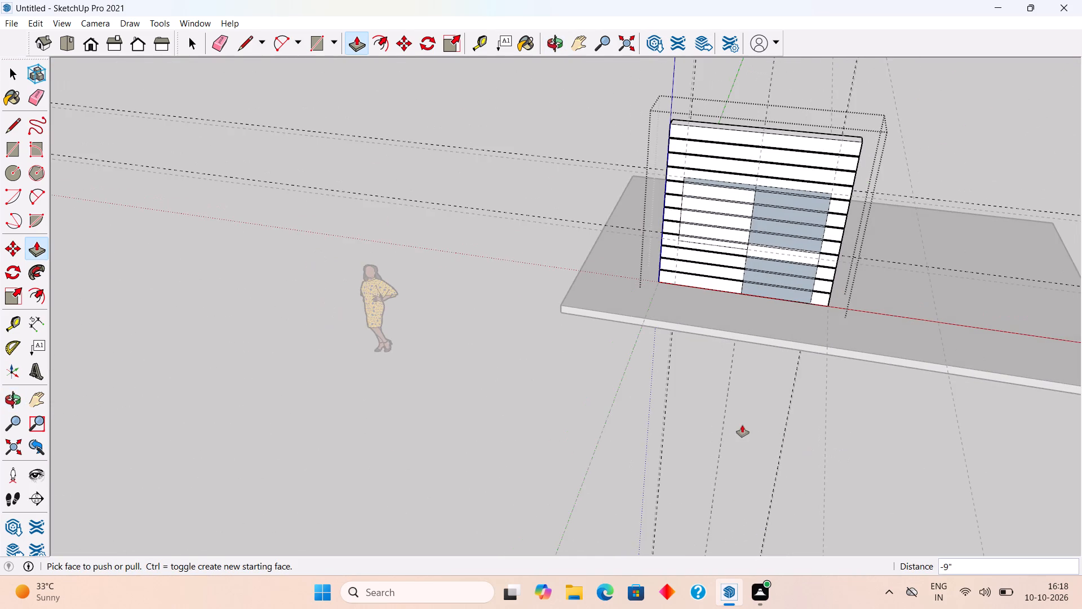
key(space)
click(450, 384)
middle_drag(464, 396, 728, 399)
scroll(728, 399, down, 5)
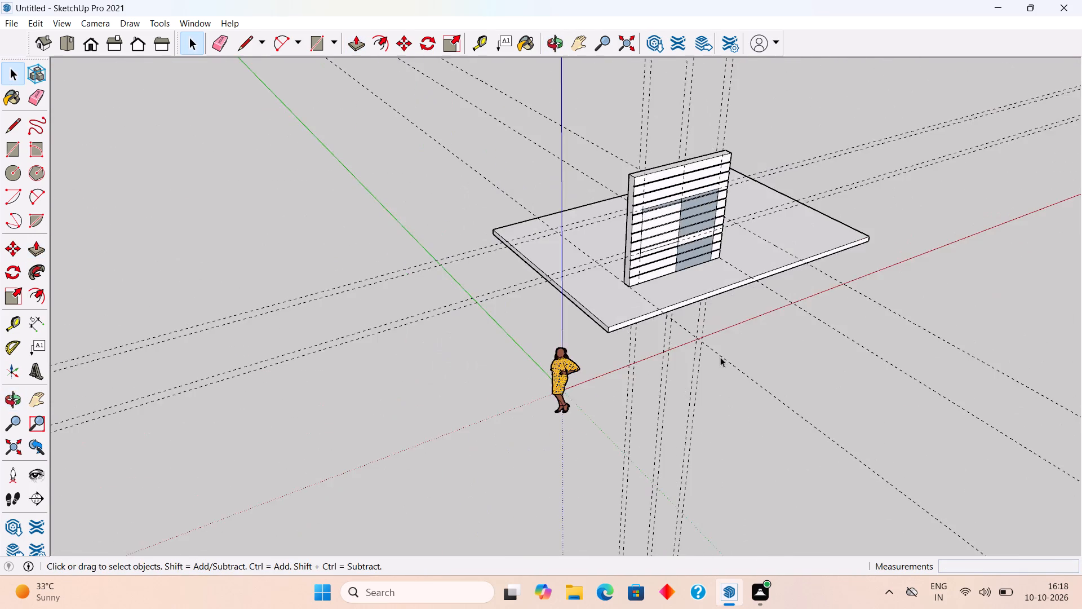
scroll(720, 357, down, 2)
middle_drag(709, 173, 367, 221)
middle_drag(732, 452, 796, 423)
scroll(659, 208, up, 3)
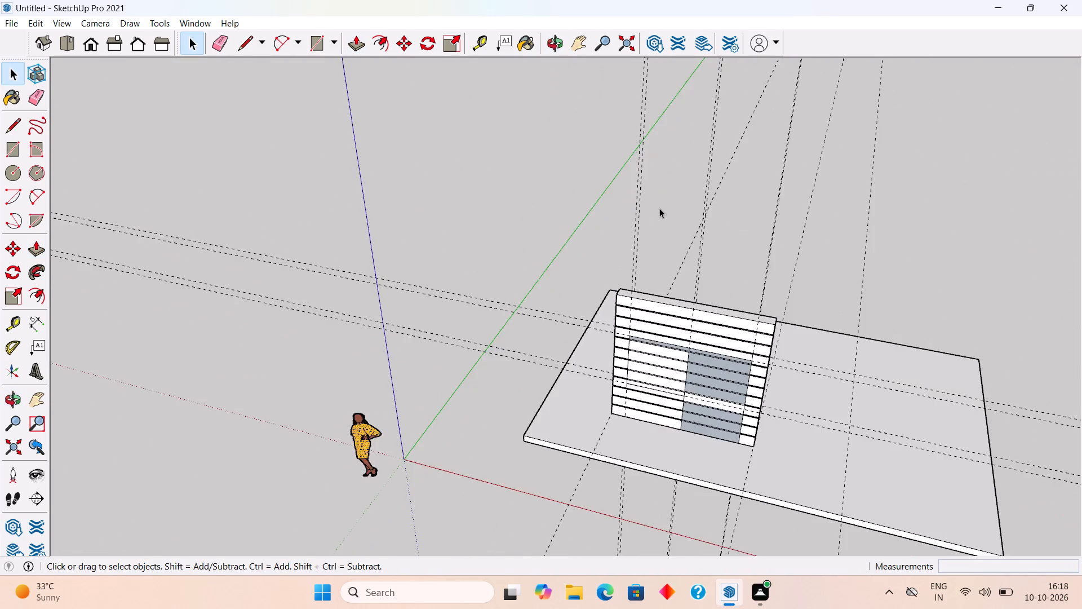
scroll(659, 208, up, 7)
middle_drag(516, 467, 649, 456)
drag(685, 355, 653, 233)
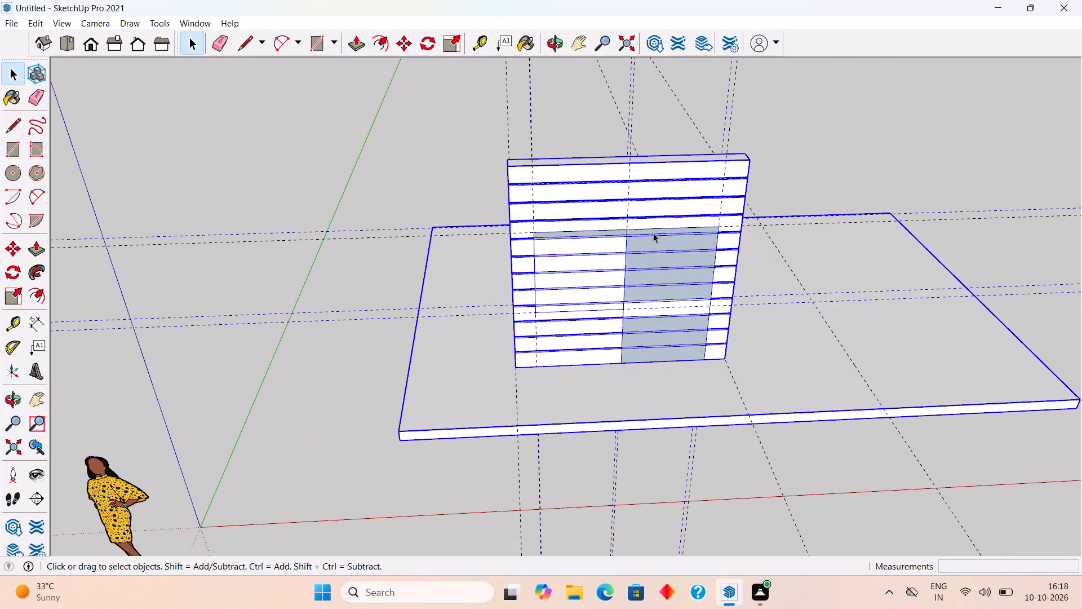
click(332, 261)
middle_drag(731, 229, 681, 70)
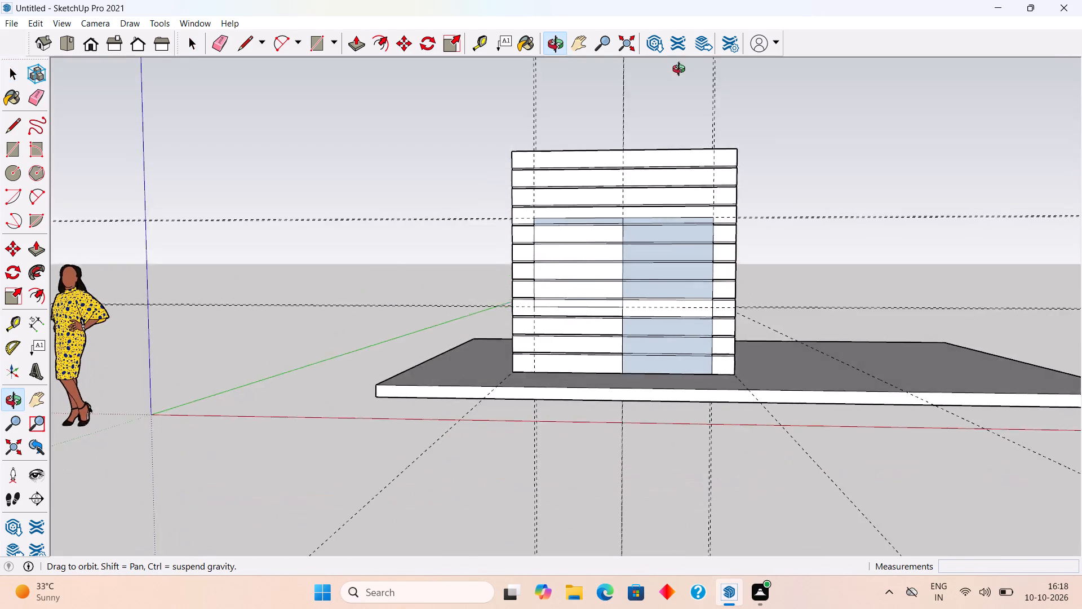
middle_drag(681, 70, 682, 37)
middle_drag(699, 426, 719, 426)
scroll(669, 288, up, 5)
scroll(688, 407, up, 3)
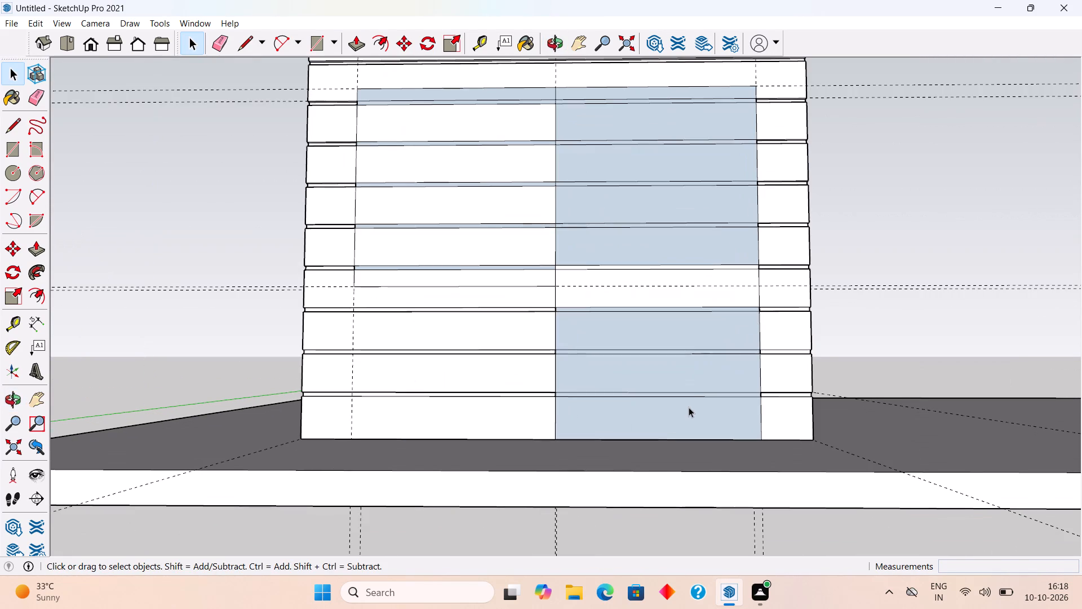
drag(700, 409, 614, 134)
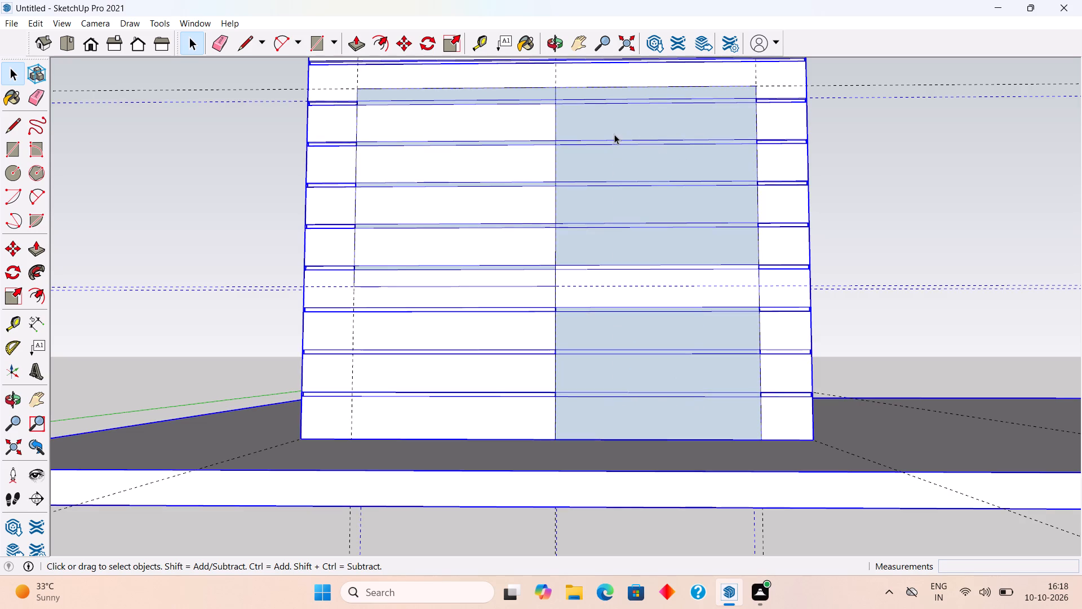
click(888, 182)
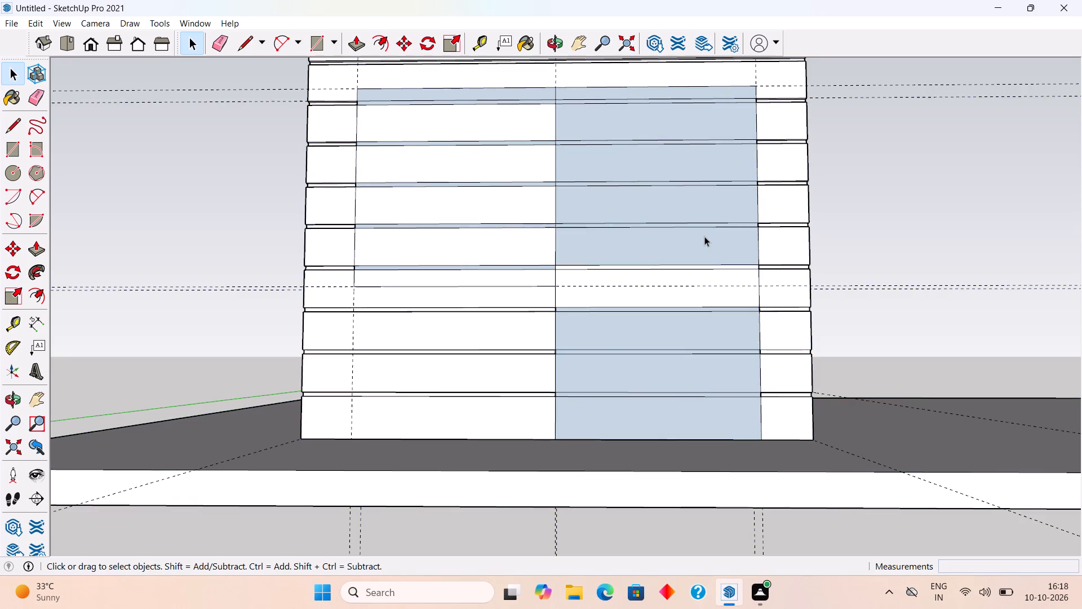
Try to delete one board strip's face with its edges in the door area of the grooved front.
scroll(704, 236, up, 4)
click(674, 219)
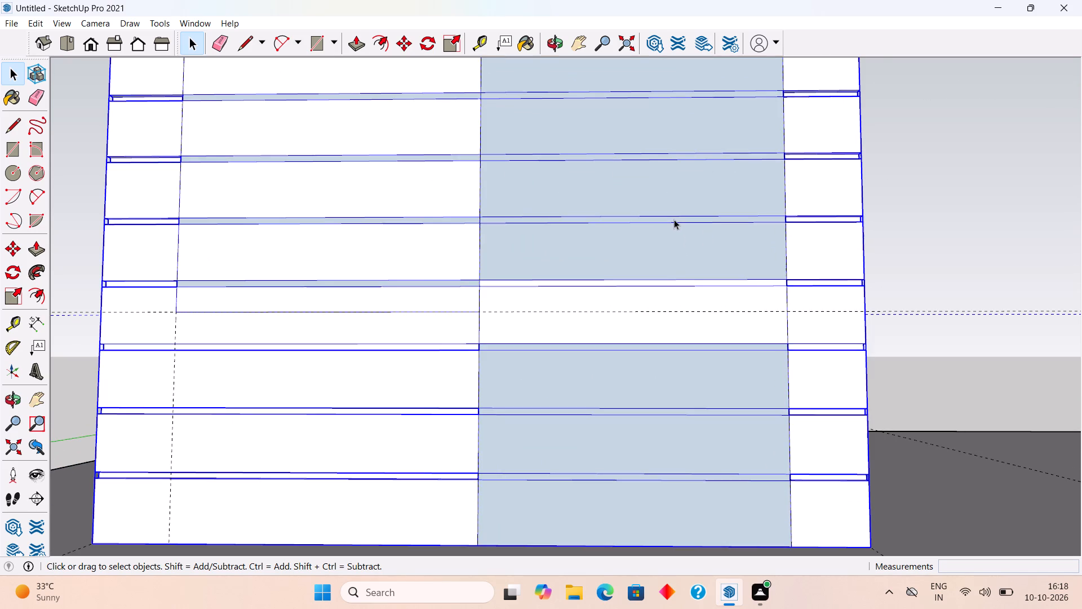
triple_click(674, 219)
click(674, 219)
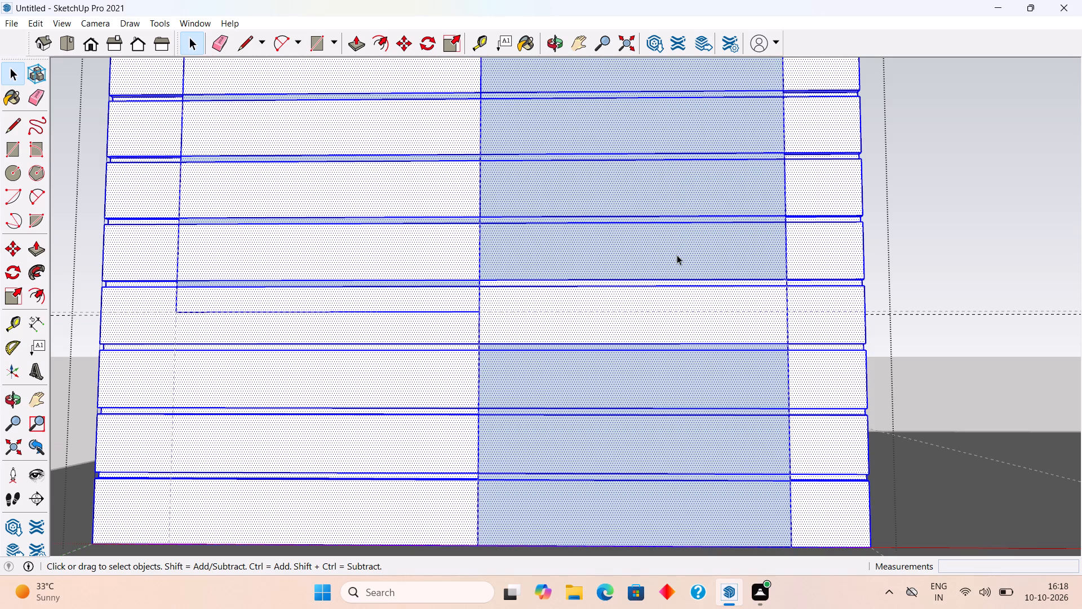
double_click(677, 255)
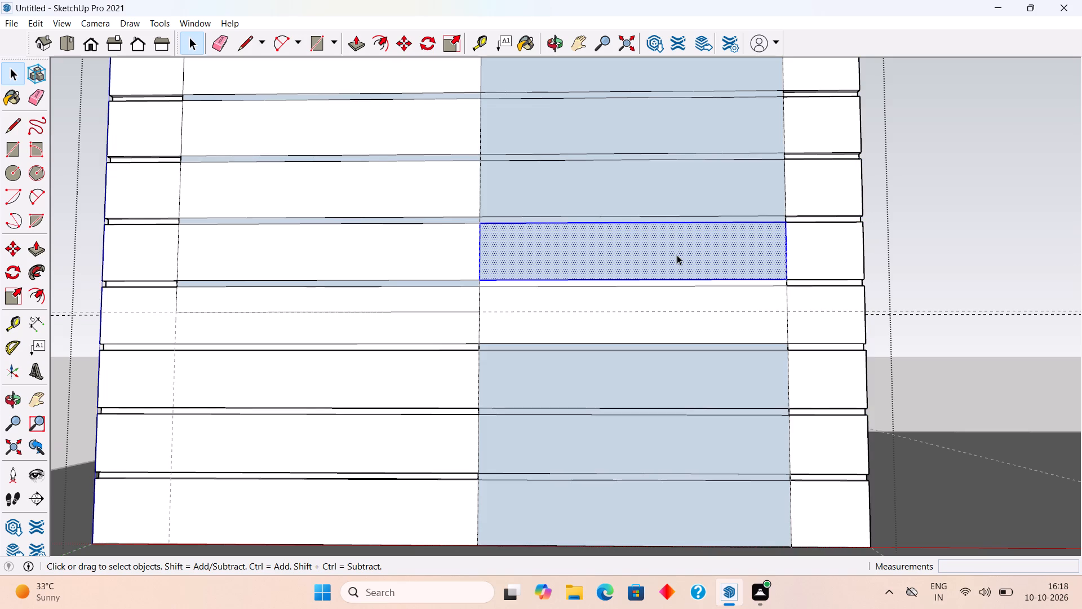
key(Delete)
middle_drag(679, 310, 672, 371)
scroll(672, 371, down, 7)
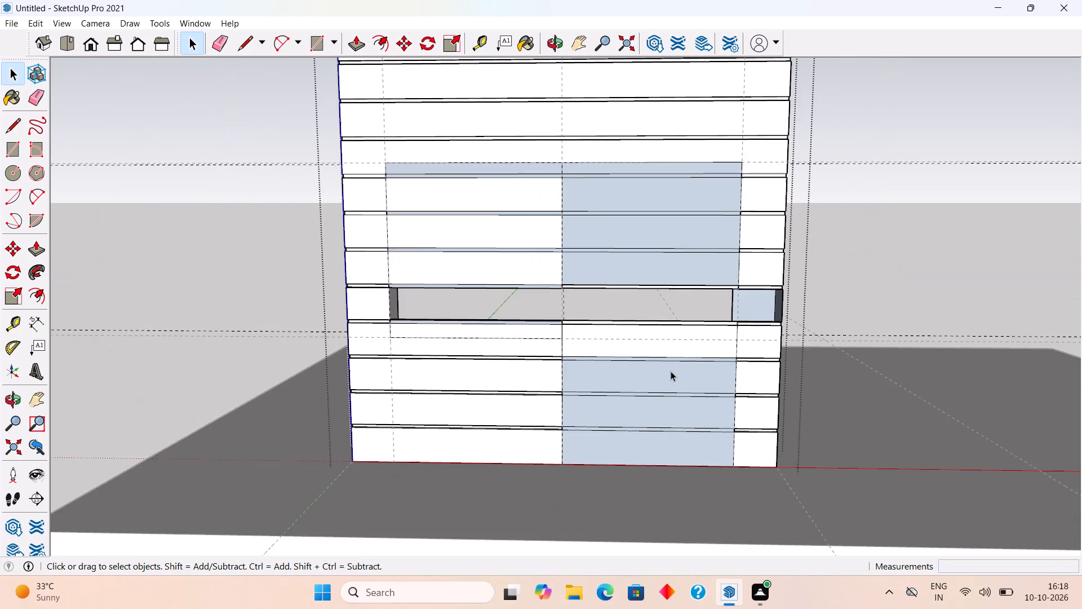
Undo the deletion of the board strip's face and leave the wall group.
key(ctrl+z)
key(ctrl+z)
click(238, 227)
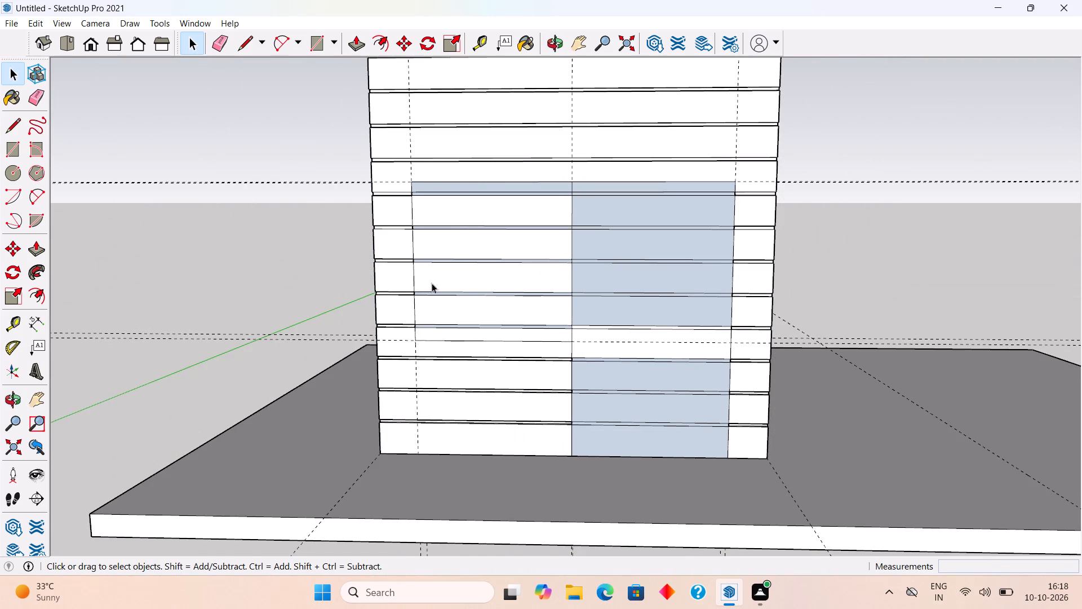
Delete the whole grooved wall group from the slab.
scroll(465, 287, down, 10)
click(281, 276)
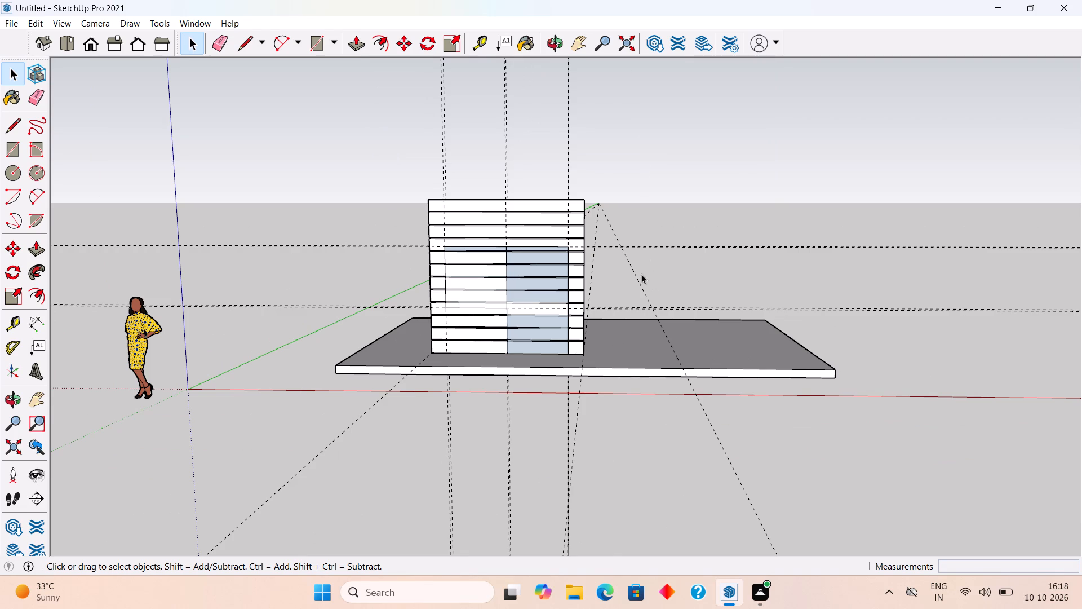
click(577, 277)
key(Delete)
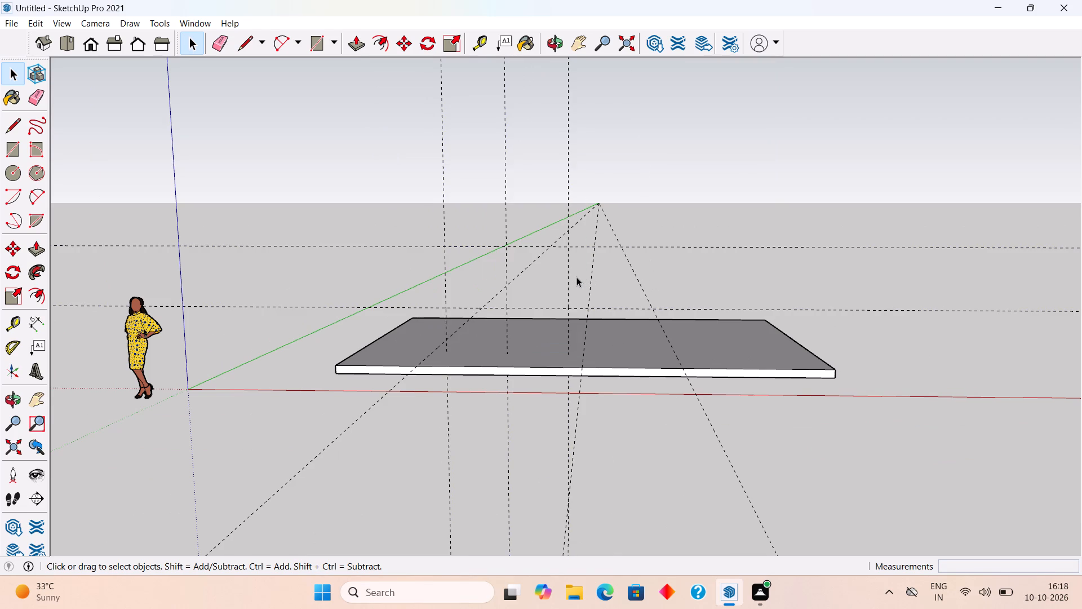
middle_drag(645, 365, 677, 463)
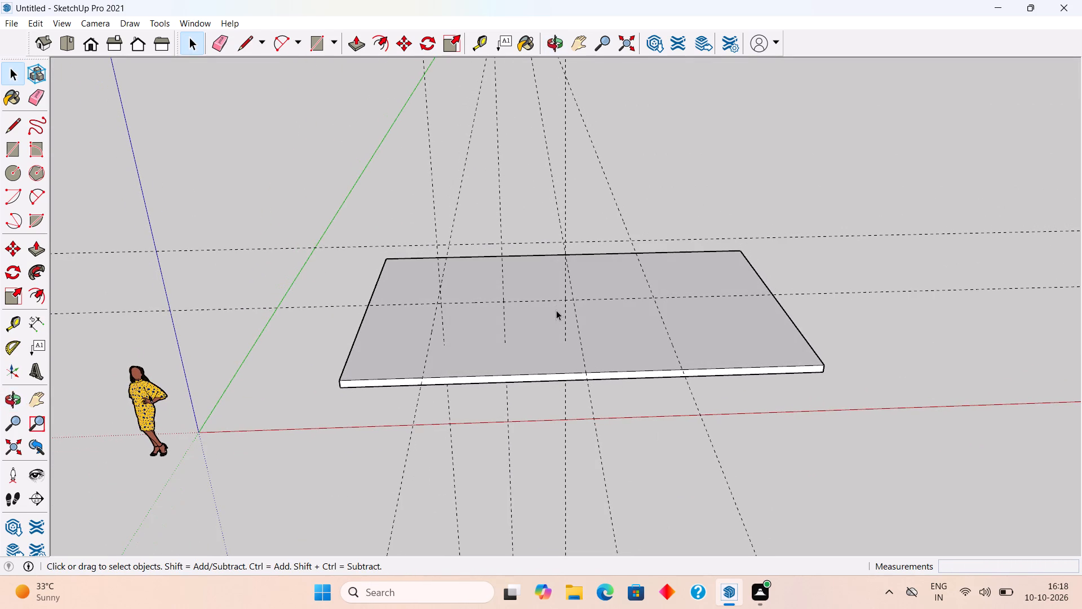
Delete the three upright guides remaining from the removed wall above the slab.
middle_drag(567, 330, 996, 411)
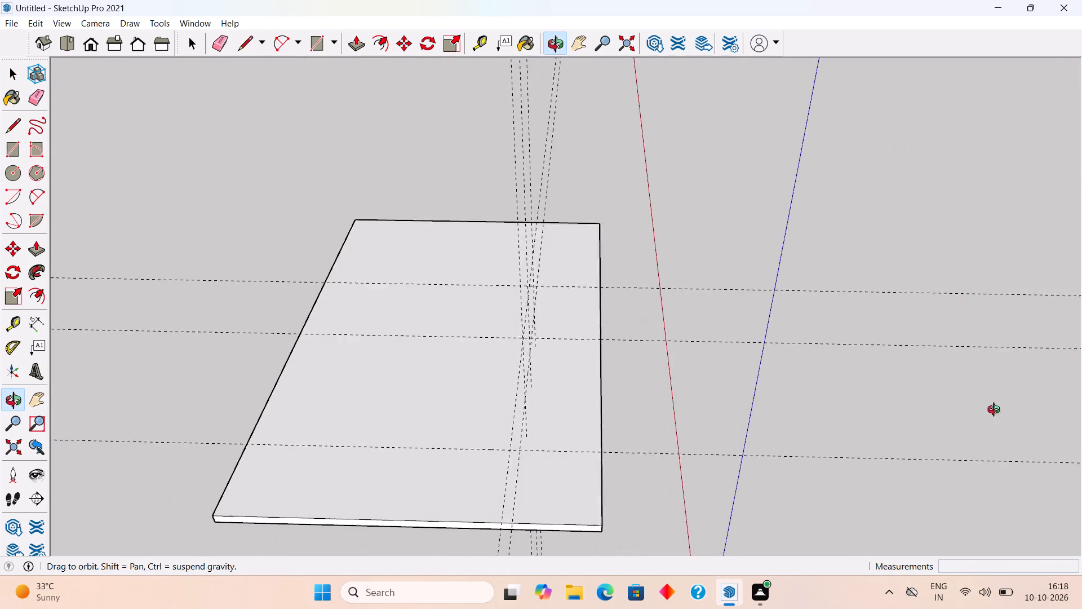
middle_drag(996, 411, 751, 440)
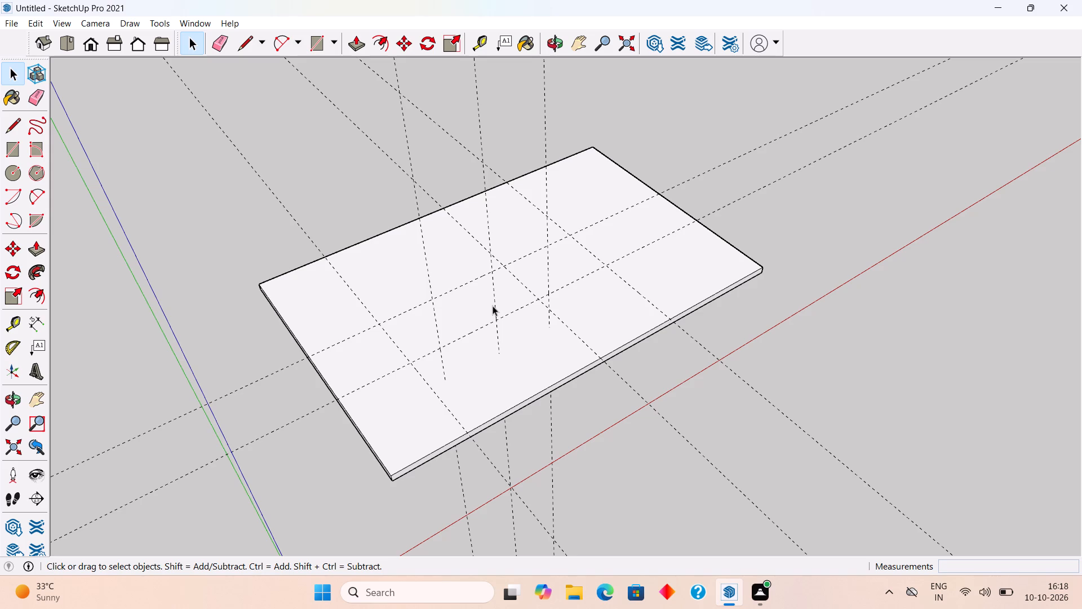
click(493, 306)
click(347, 188)
scroll(548, 398, up, 2)
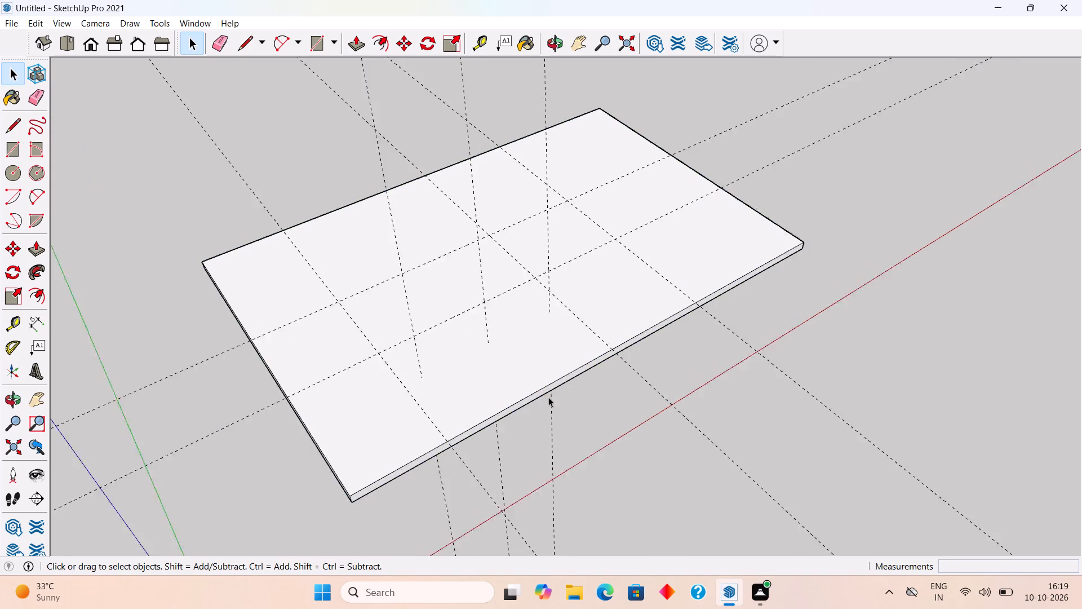
scroll(548, 397, up, 2)
middle_drag(512, 382, 440, 366)
scroll(505, 385, down, 3)
middle_drag(593, 354, 403, 365)
scroll(392, 350, down, 1)
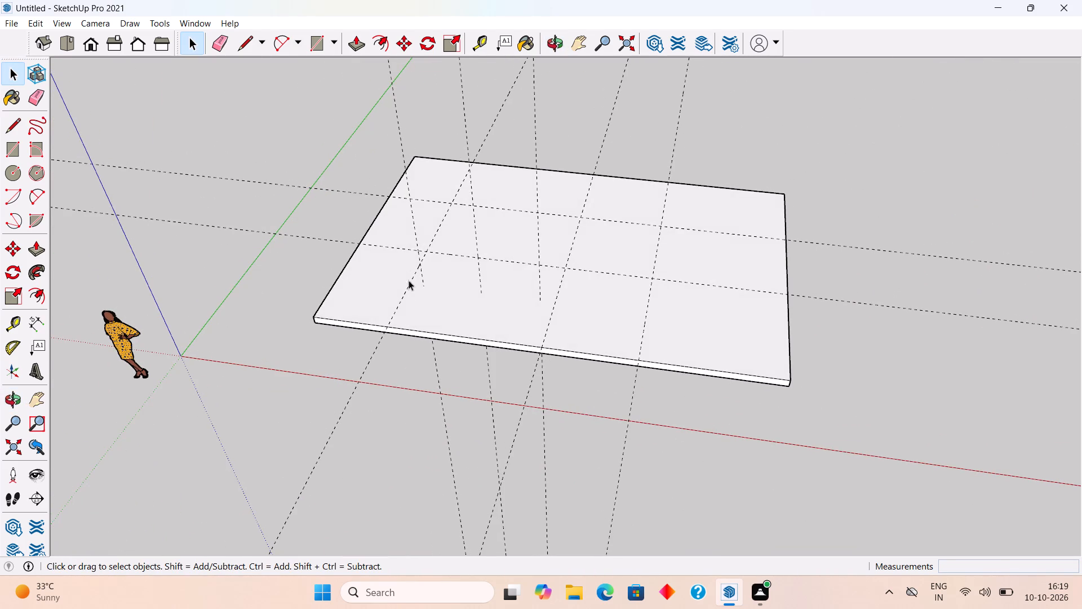
click(403, 170)
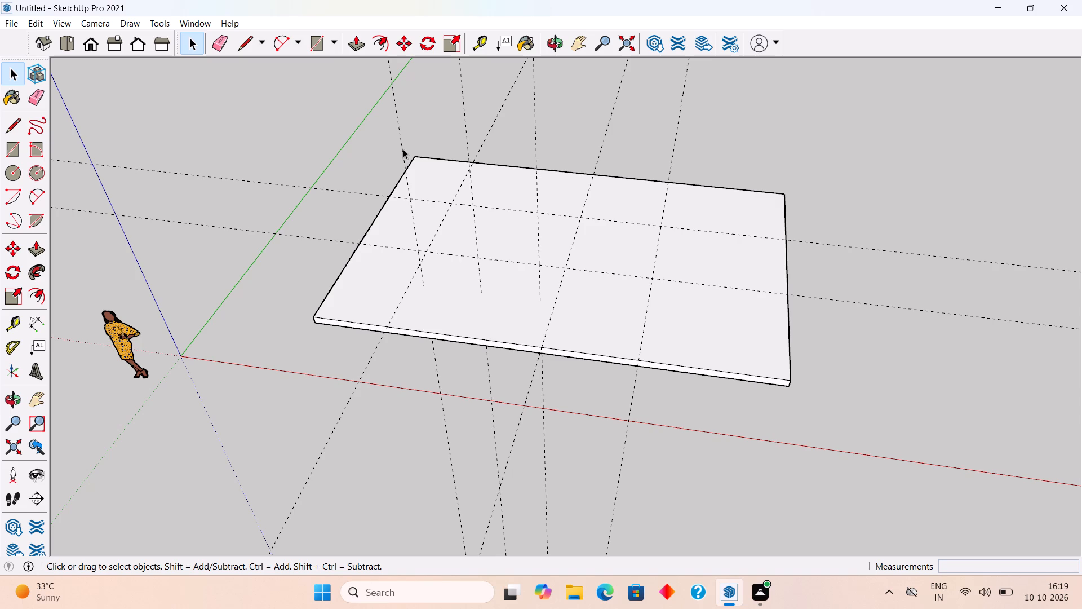
click(403, 149)
key(Delete)
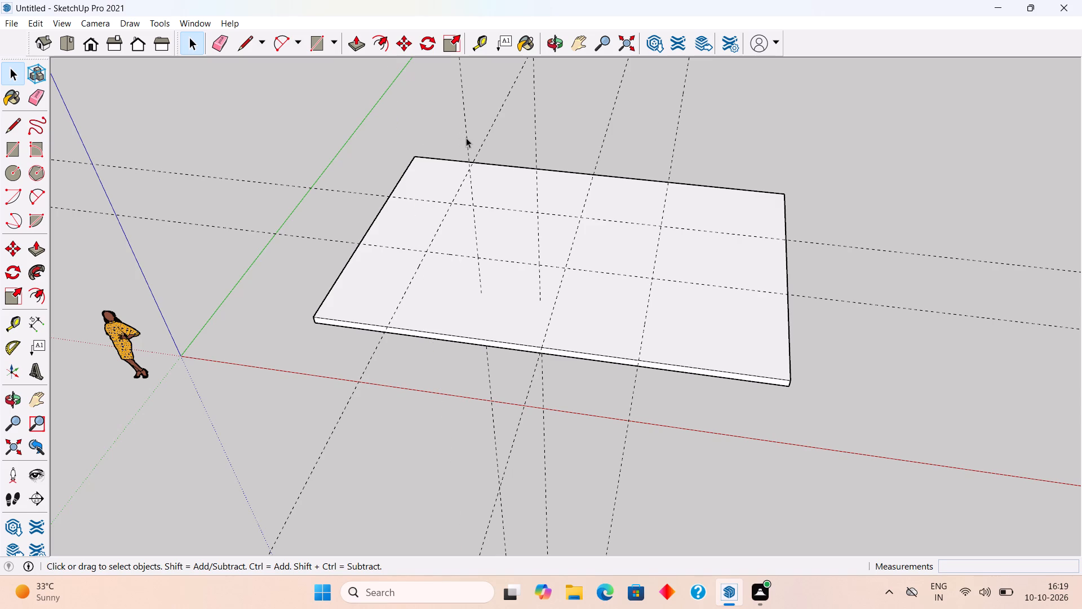
click(466, 138)
key(Delete)
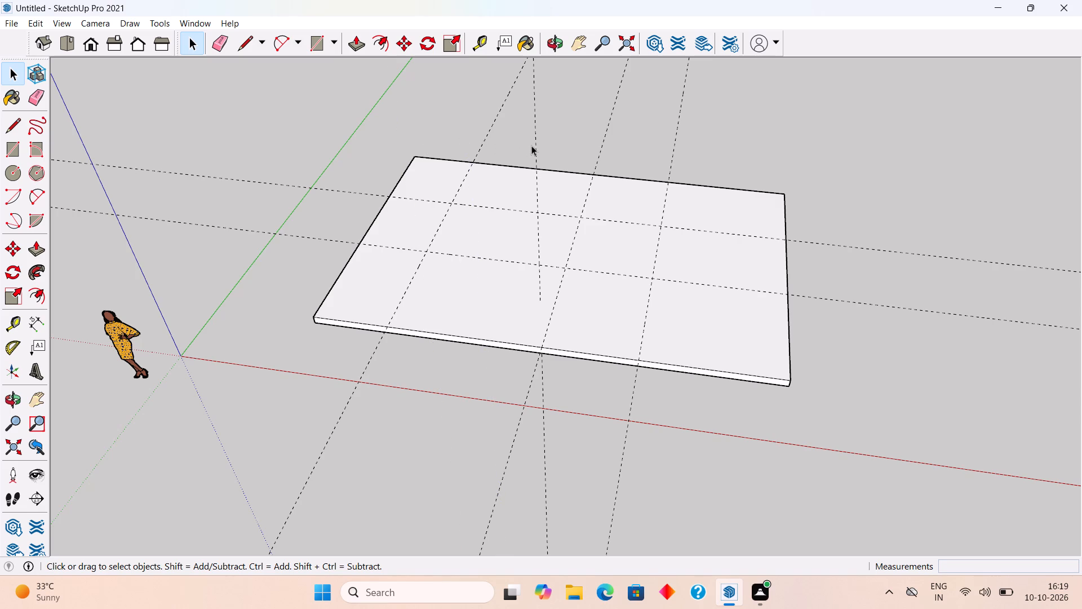
click(534, 145)
key(Delete)
Delete the two old guides running parallel to the slab's long front edge.
middle_drag(526, 275, 639, 285)
scroll(638, 286, down, 2)
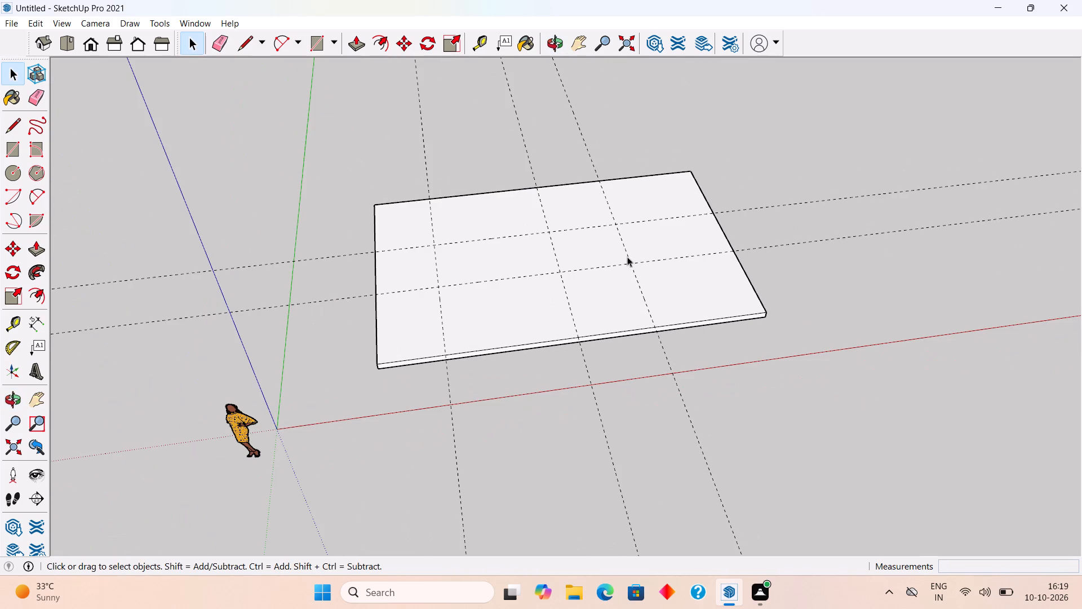
middle_drag(558, 228, 502, 334)
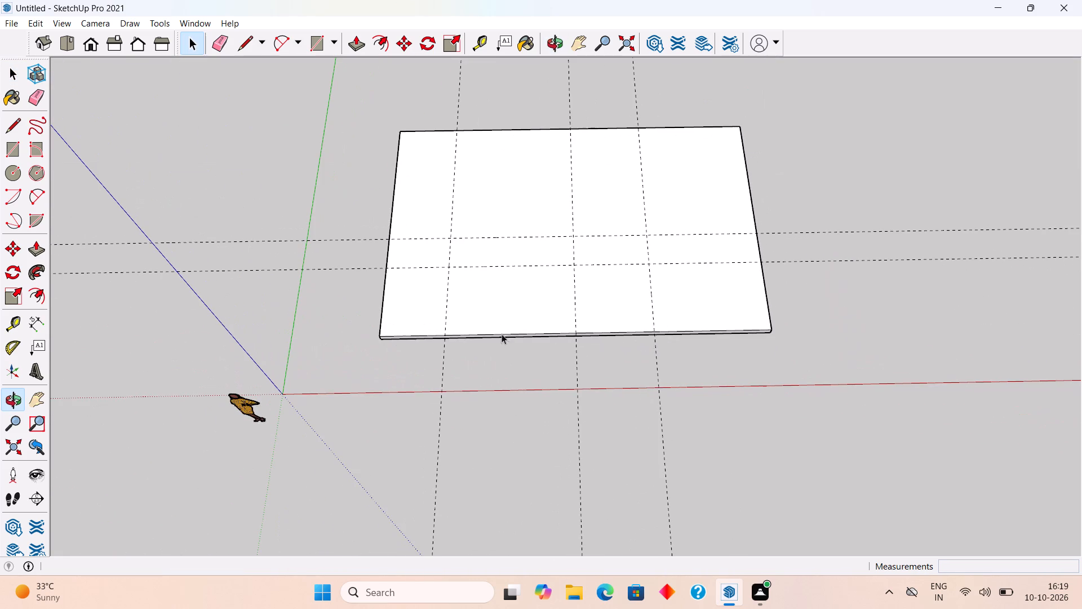
click(349, 268)
key(Delete)
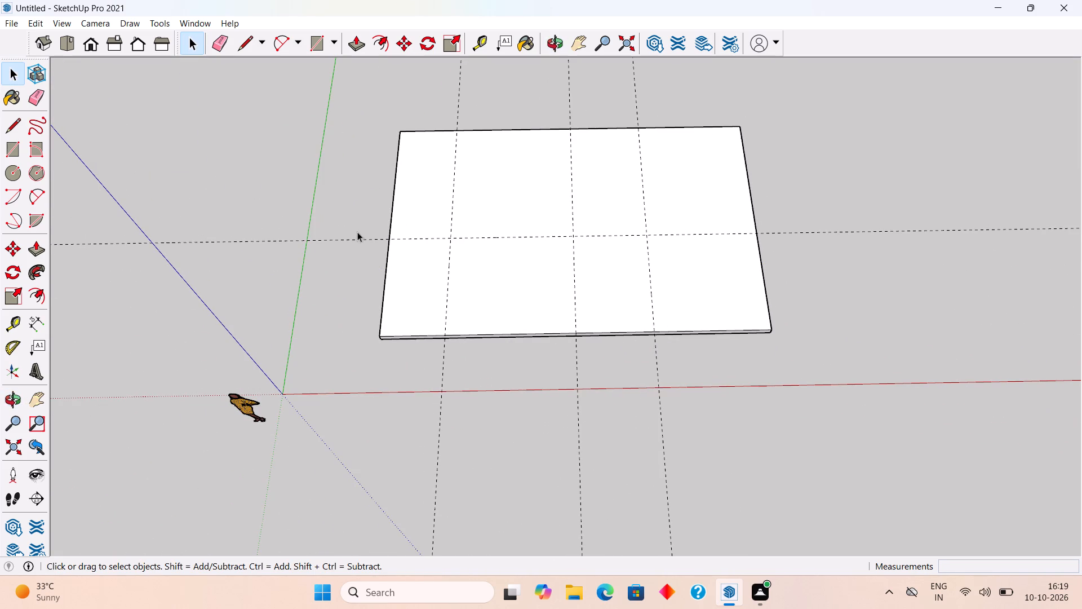
click(361, 238)
key(Delete)
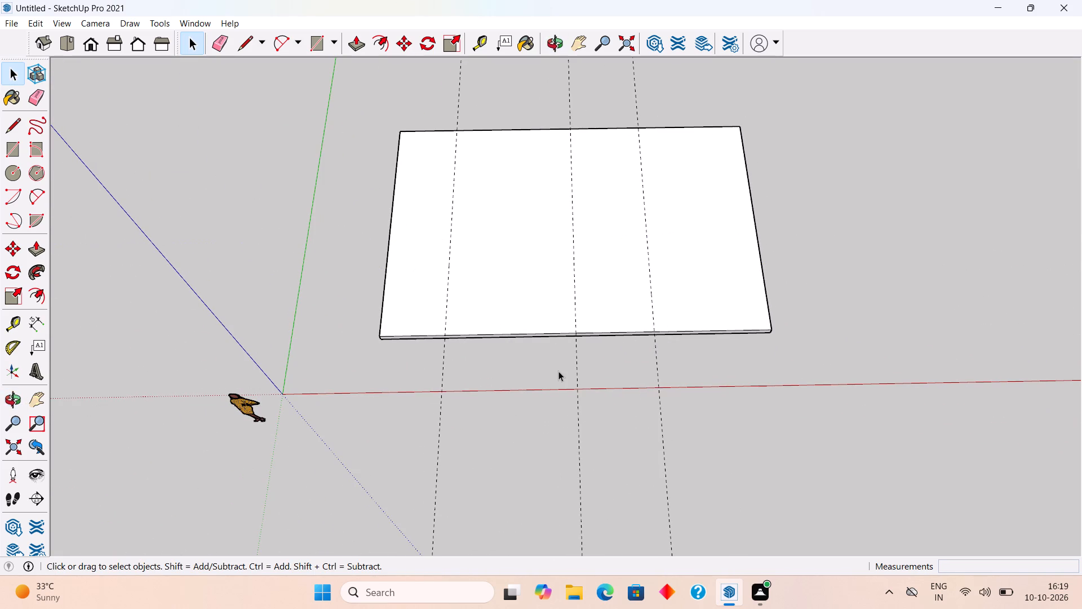
Add a guide 5' in from the slab's long front edge and another 9" from it toward that edge.
key(t)
click(539, 332)
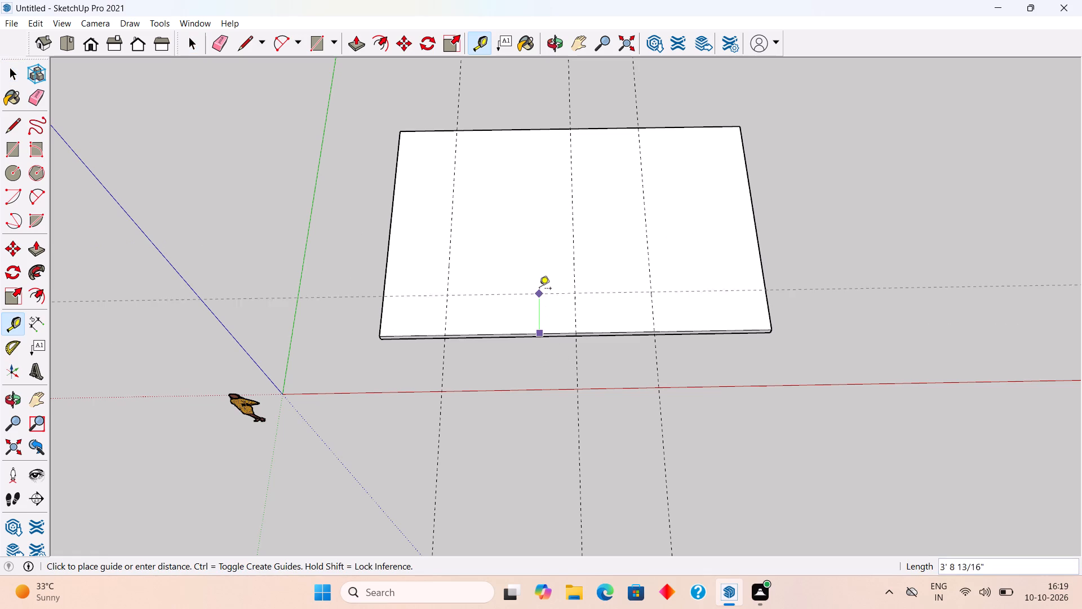
text(5')
key(Return)
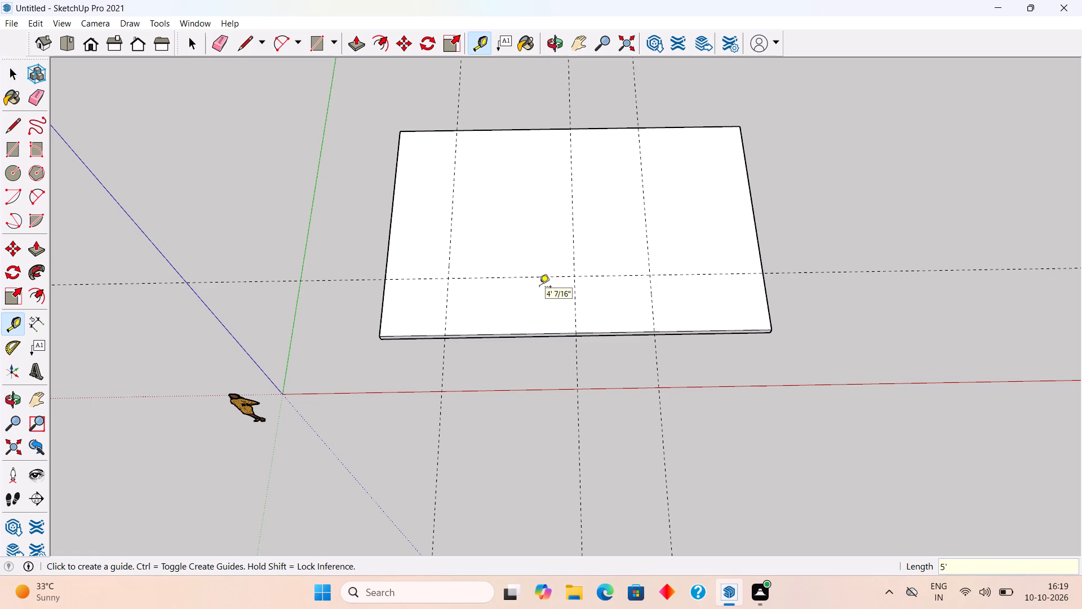
click(530, 277)
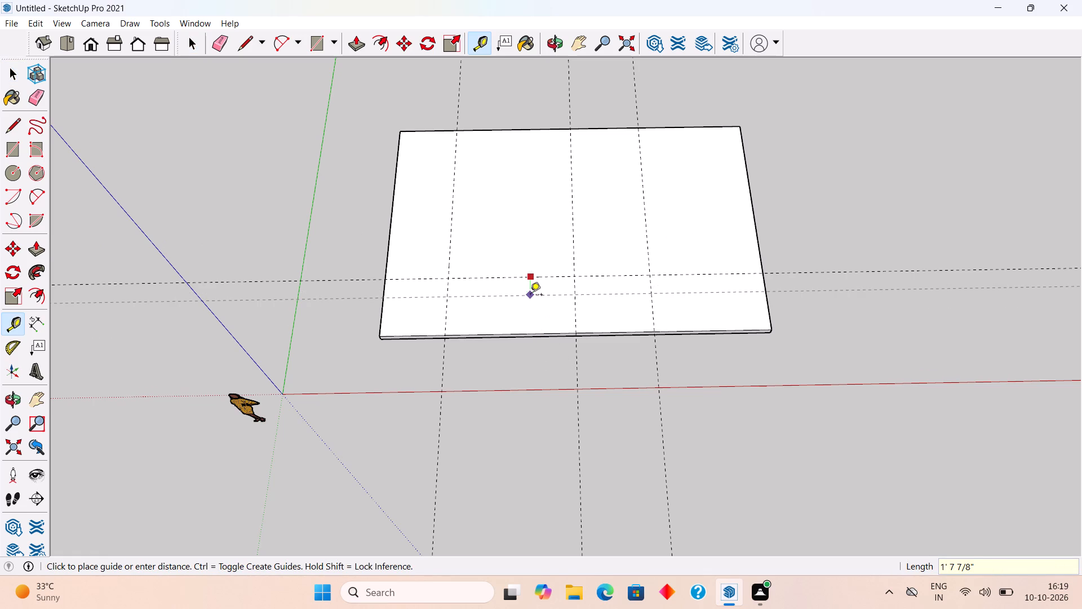
text(9")
key(Return)
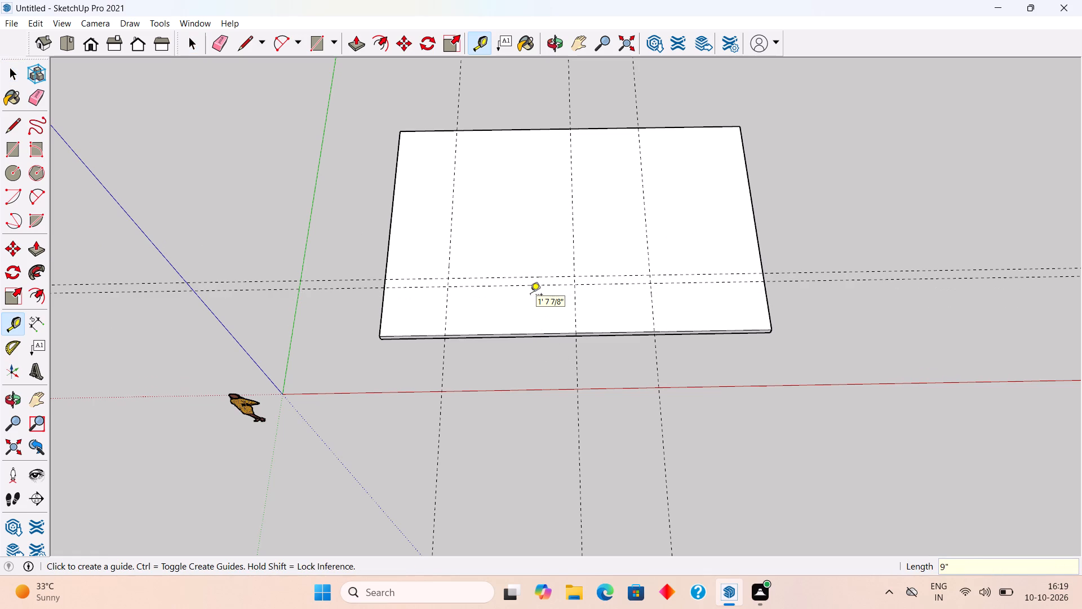
key(space)
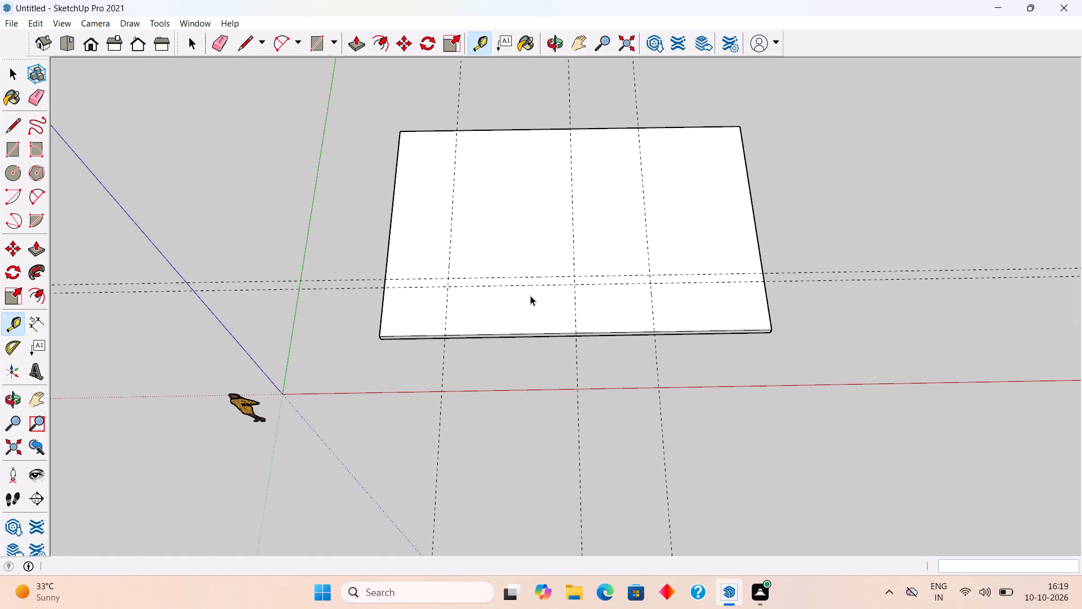
Draw the wall's base rectangle between the 9"-spaced guides, spanning the first two guides that cross the slab's width.
scroll(530, 295, up, 3)
key(r)
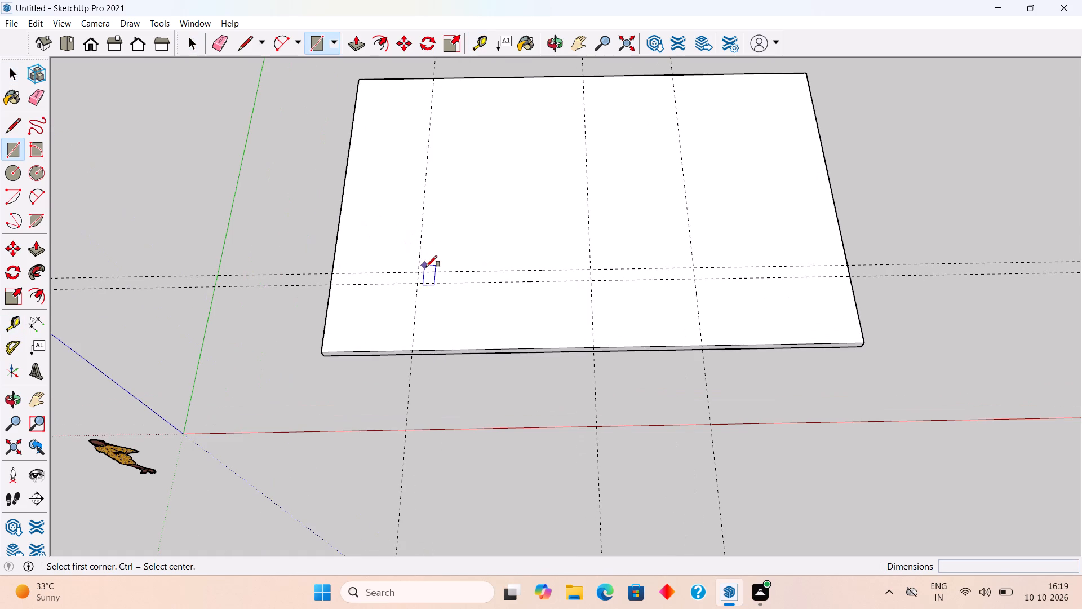
click(422, 273)
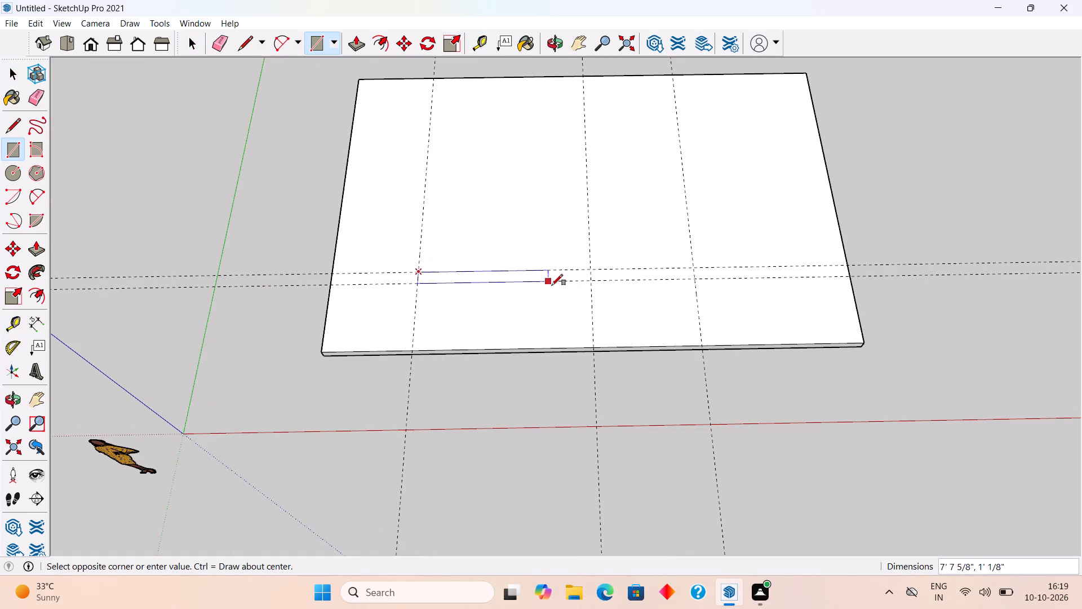
click(593, 283)
key(space)
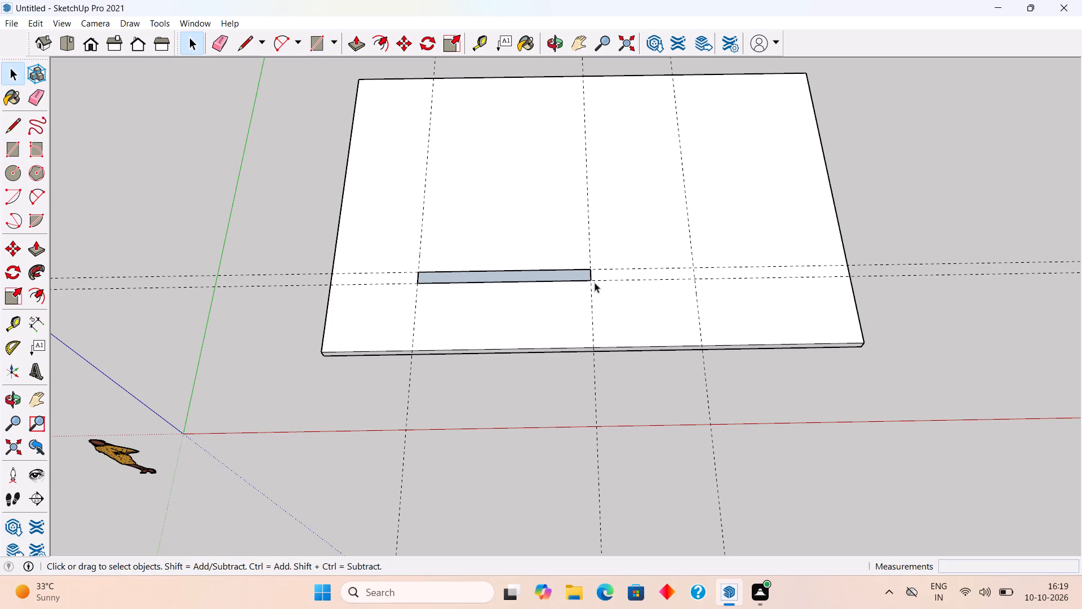
Push/Pull the wall's base rectangle up 10'.
key(p)
click(586, 276)
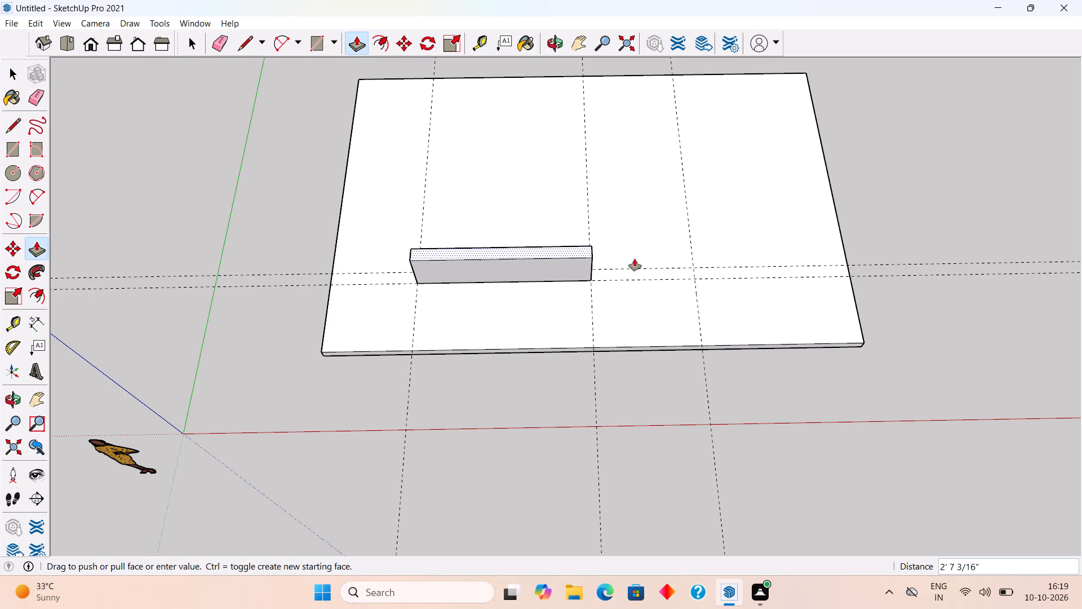
text(10')
key(Return)
key(space)
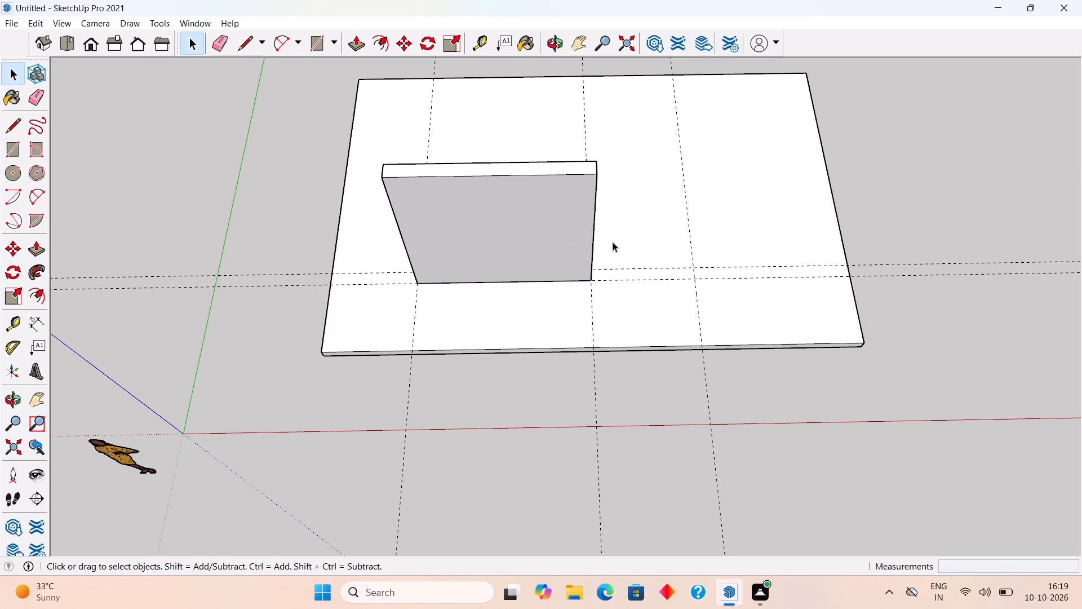
Select the whole wall block with all its faces and edges and make it a group.
triple_click(551, 242)
right_click(551, 242)
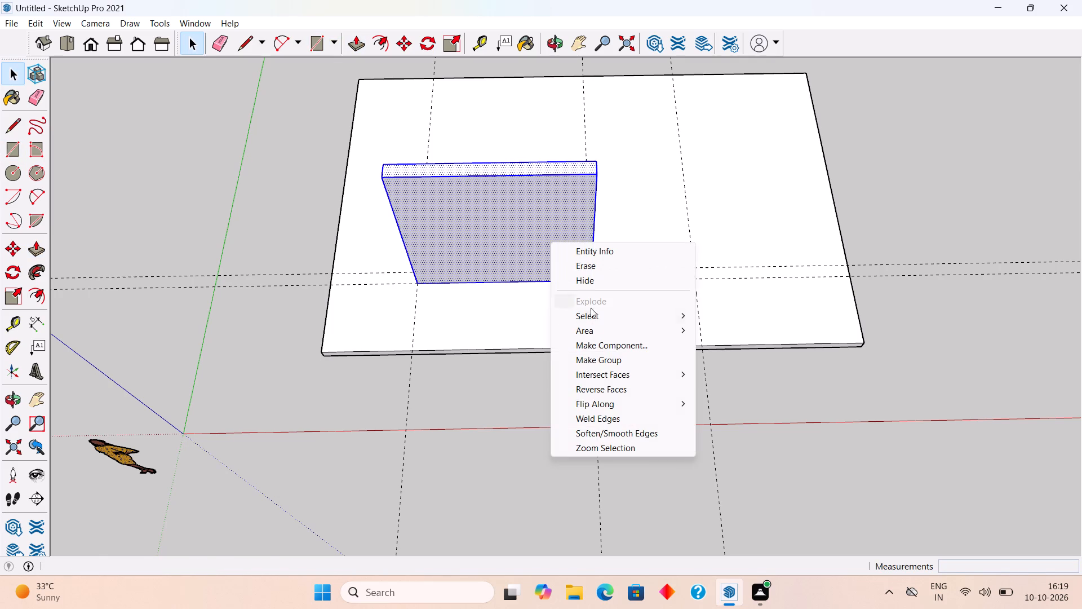
click(606, 362)
Add vertical guides on the wall's front face: 1' from its left edge, 4' further, and another 4' further.
scroll(564, 316, down, 6)
middle_drag(535, 352, 544, 134)
scroll(518, 244, up, 9)
middle_drag(526, 285, 518, 245)
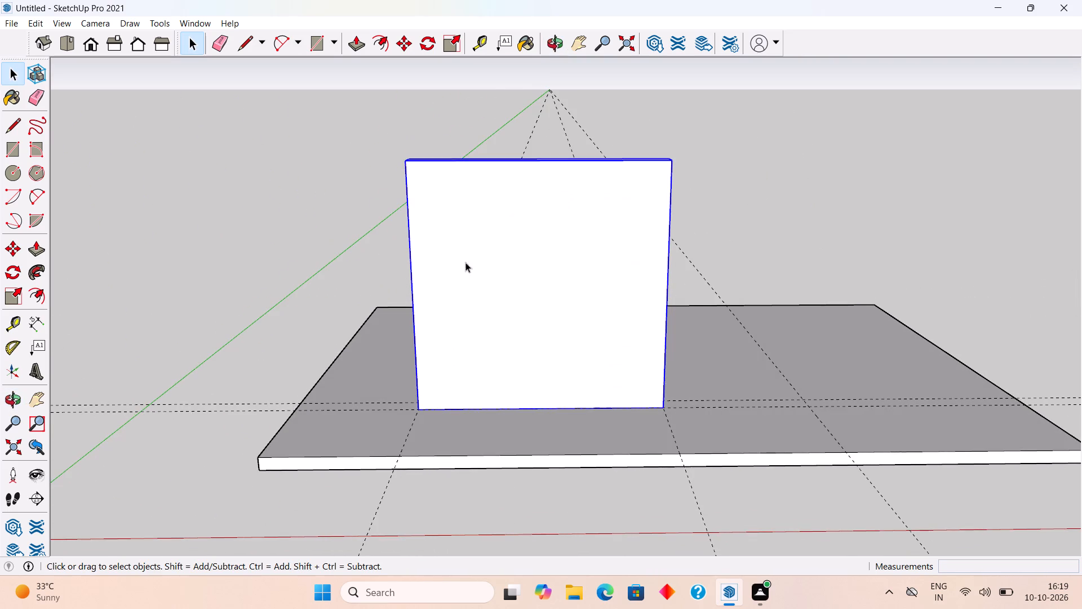
scroll(424, 295, up, 1)
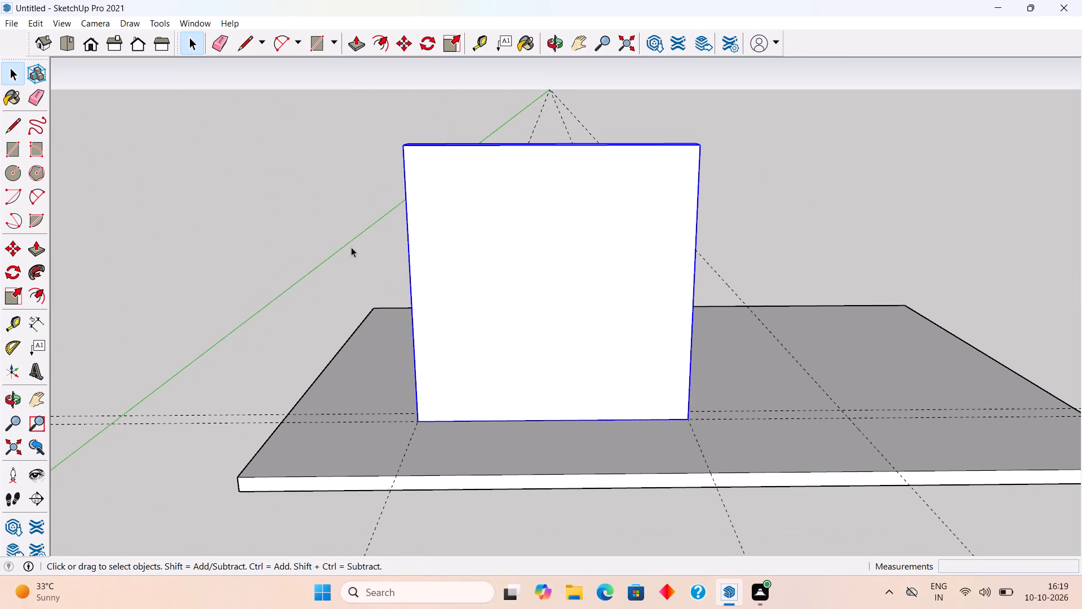
click(351, 247)
middle_drag(555, 348, 538, 319)
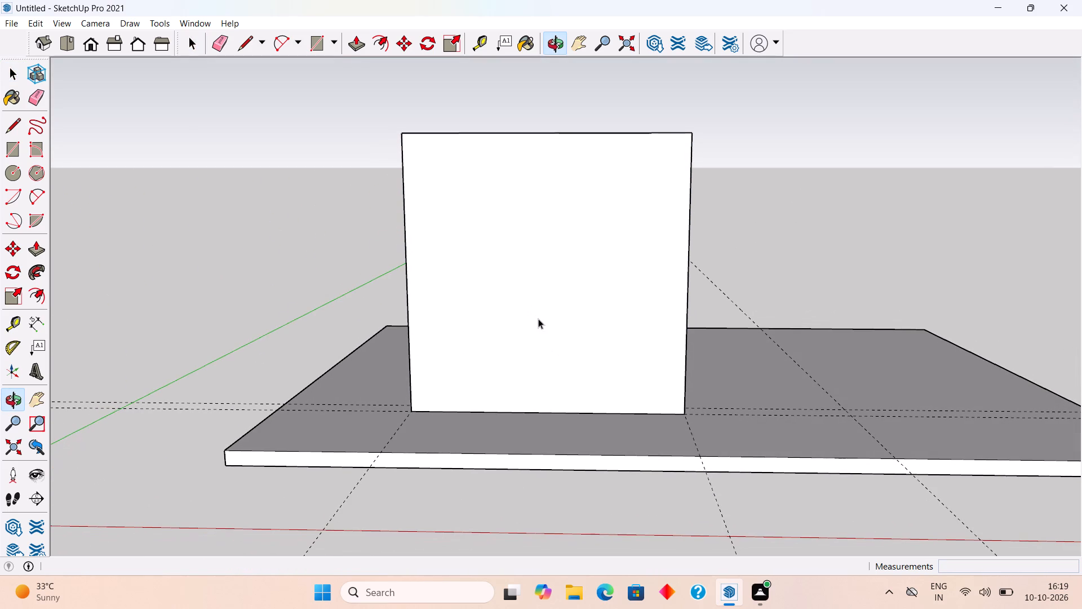
key(t)
click(409, 291)
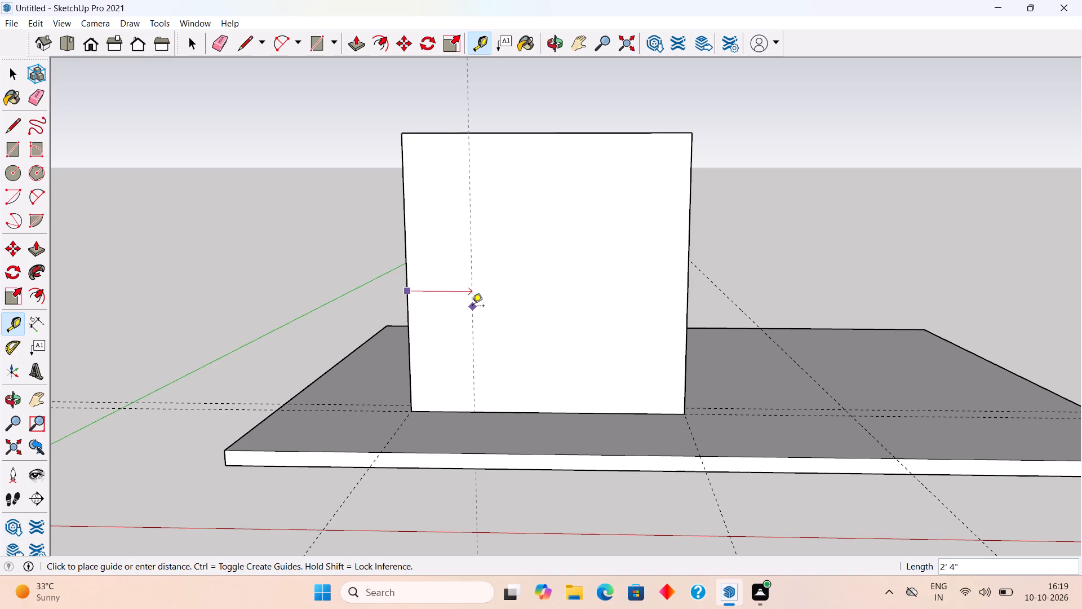
text(1')
key(Return)
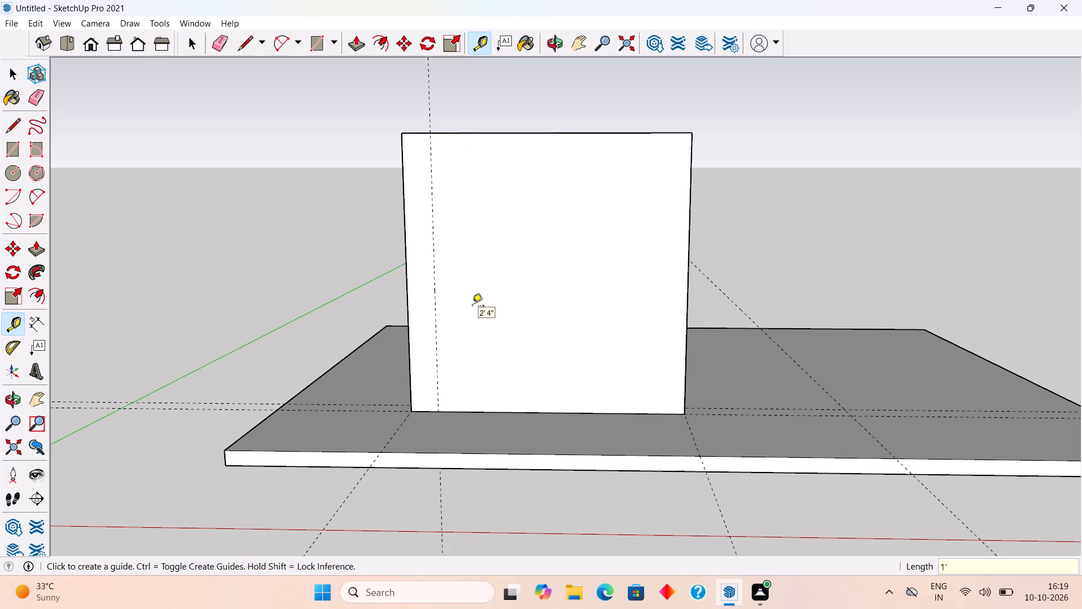
click(439, 361)
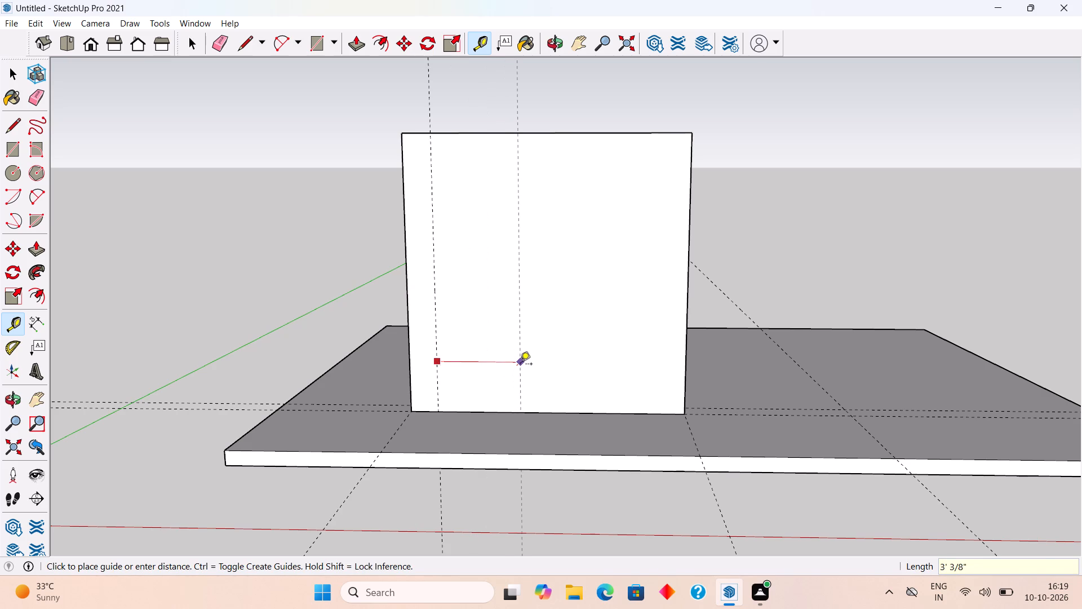
text(4')
key(Return)
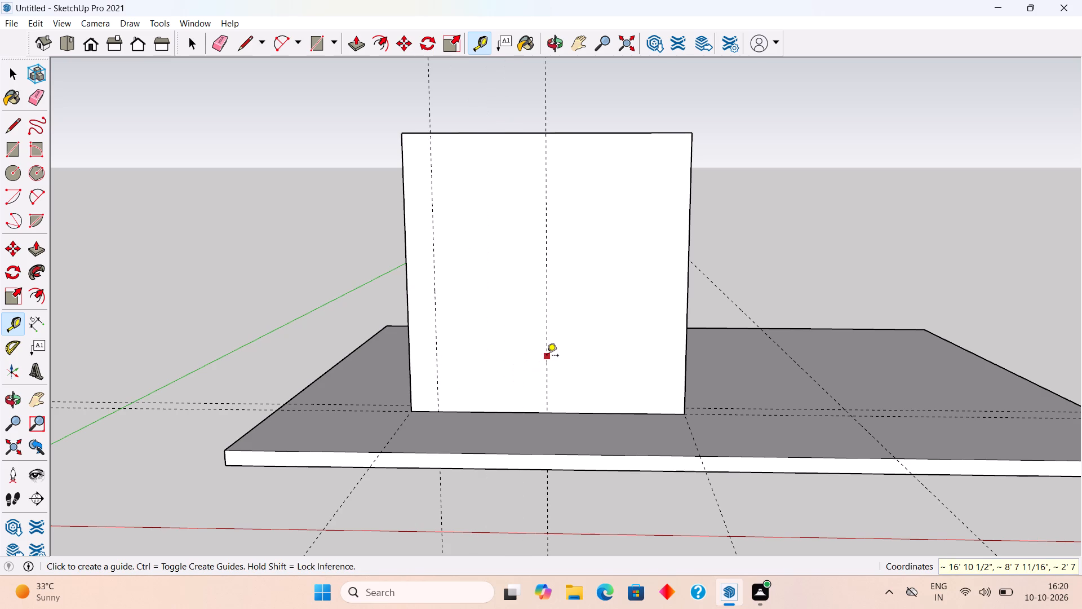
click(547, 356)
text(4')
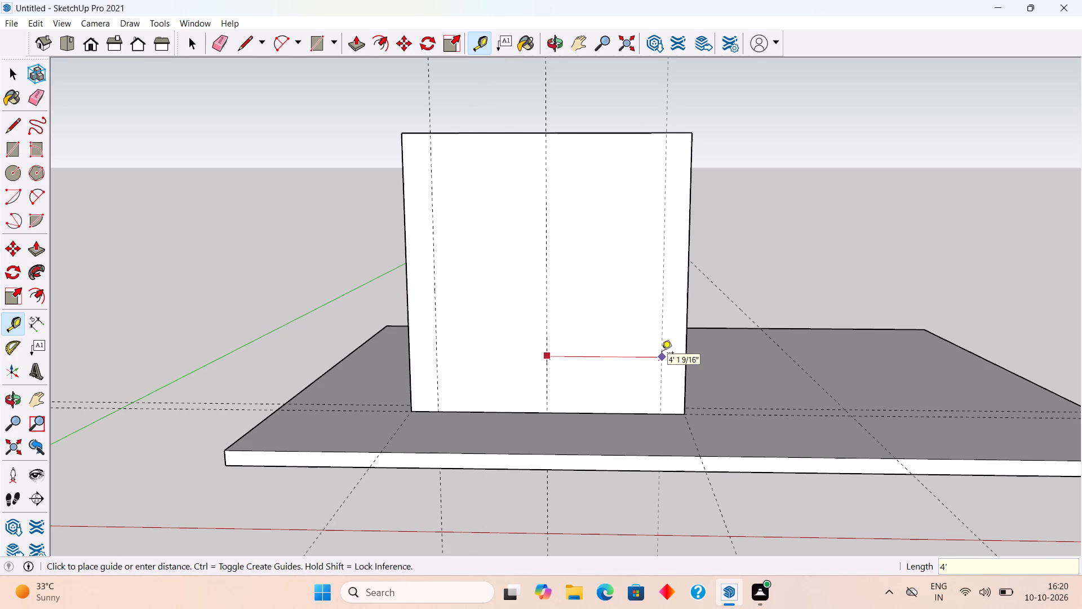
key(Return)
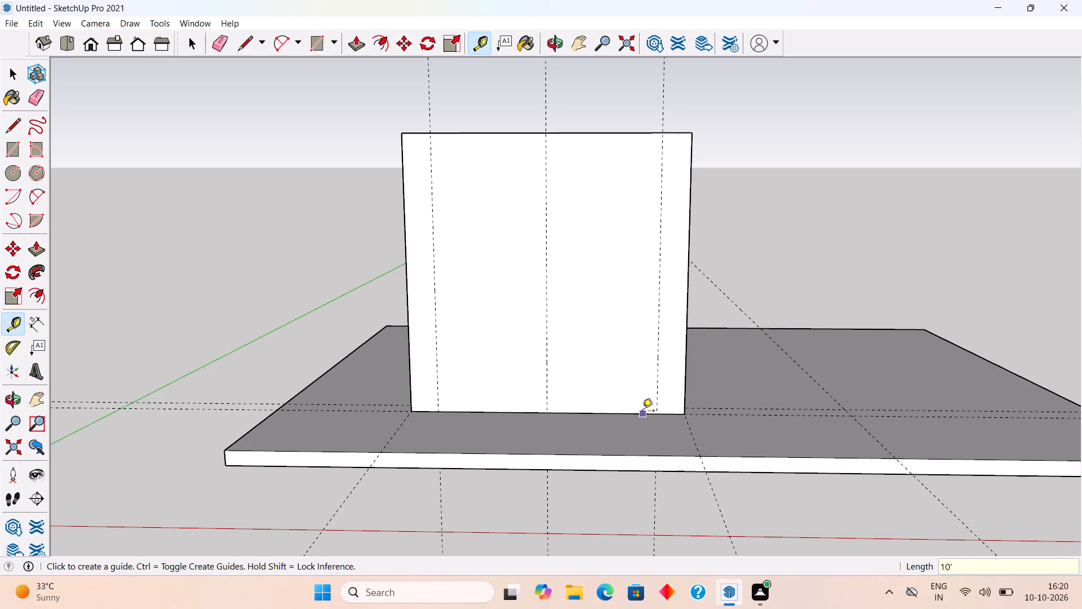
Add horizontal guides on the wall's front face at 3' and 7' above its bottom edge.
click(641, 412)
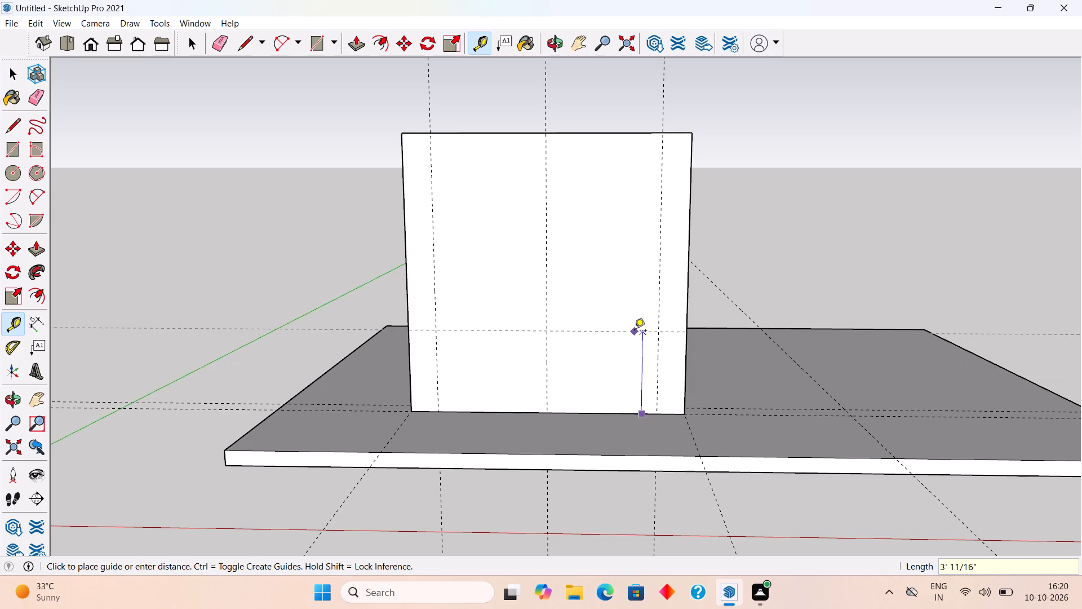
key(6)
key(BackSpace)
text(3')
key(Return)
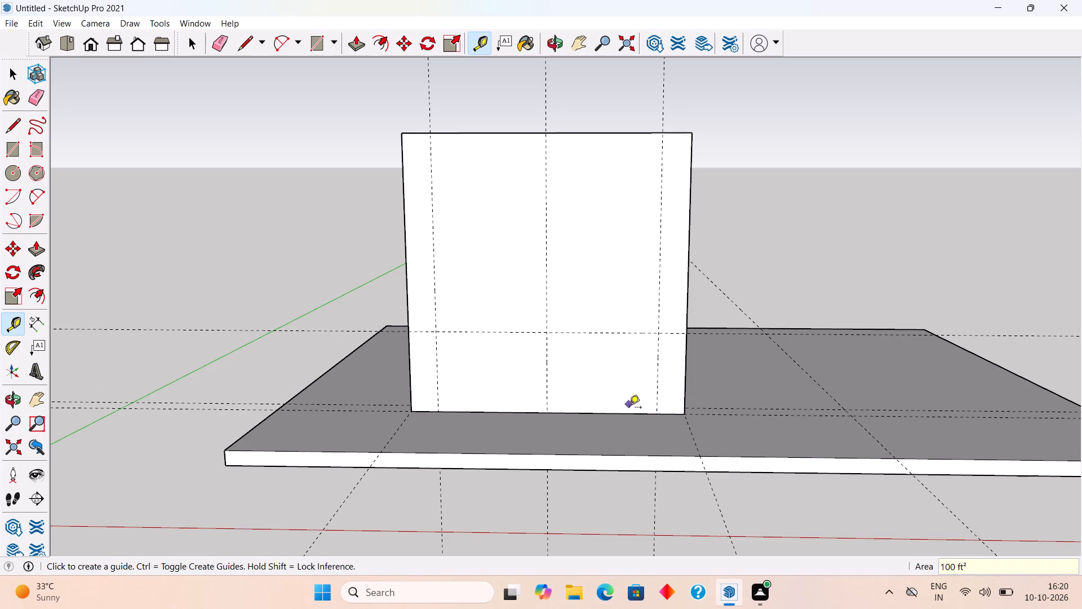
click(632, 416)
text(7')
key(Return)
key(space)
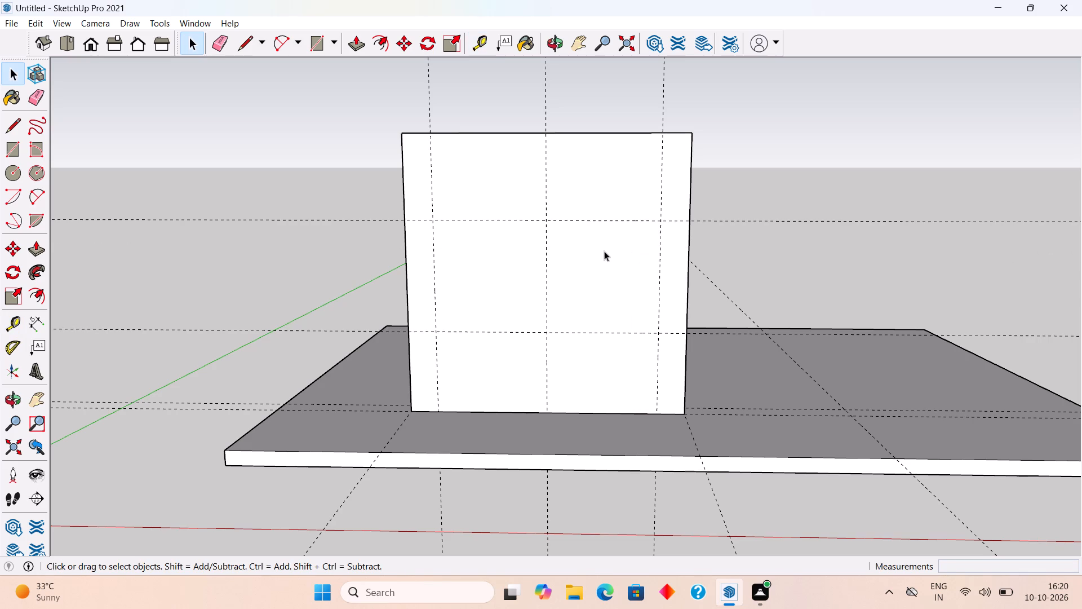
Inside the wall group, draw a 4' by 4' window rectangle and an adjoining 4' wide, 7' high door rectangle between the guides.
double_click(614, 352)
middle_drag(625, 363, 671, 365)
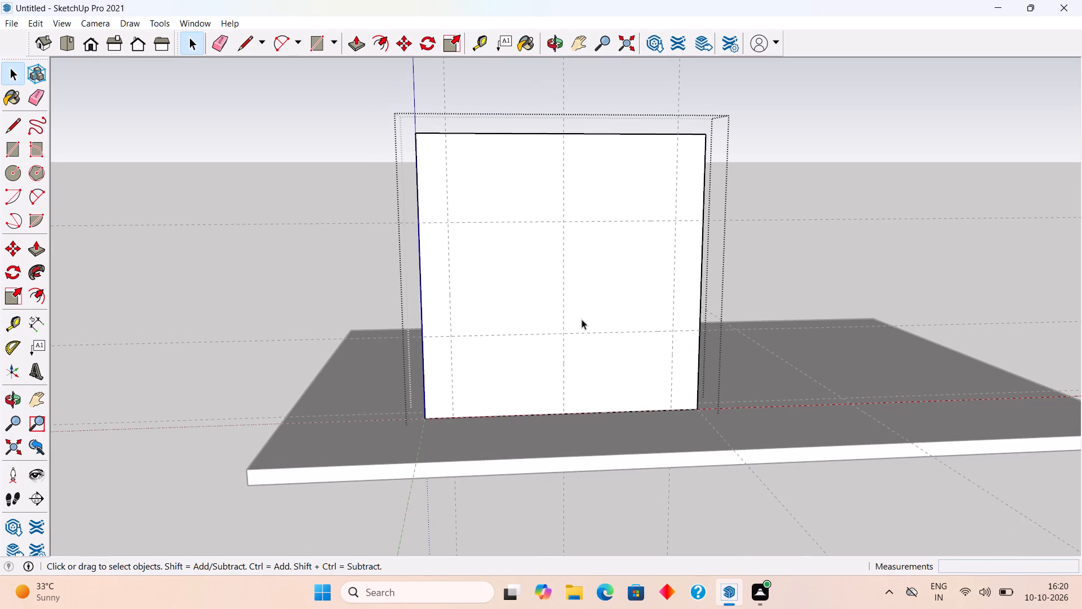
key(r)
click(447, 224)
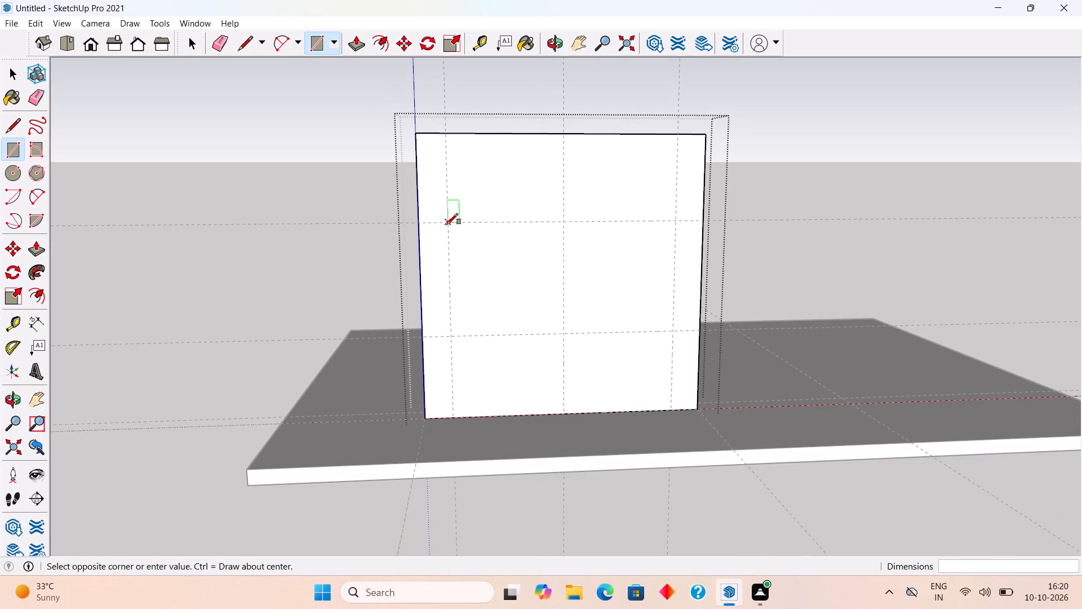
click(564, 333)
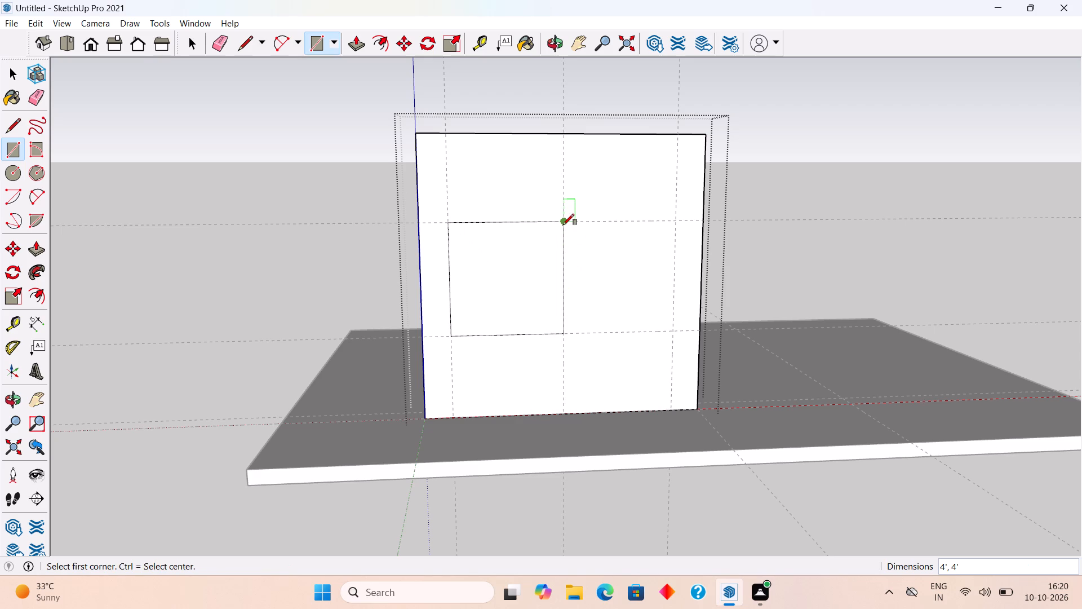
click(566, 222)
click(673, 409)
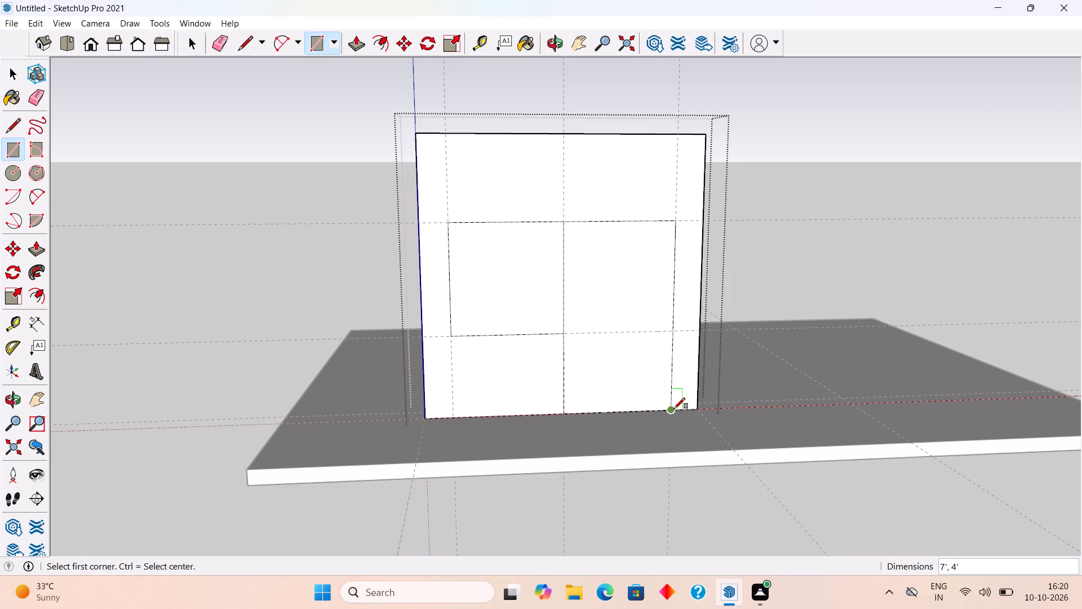
key(space)
Push the door and window rectangles 9" through the wall to cut the openings, and leave the group.
key(p)
drag(638, 360, 621, 295)
drag(544, 288, 539, 264)
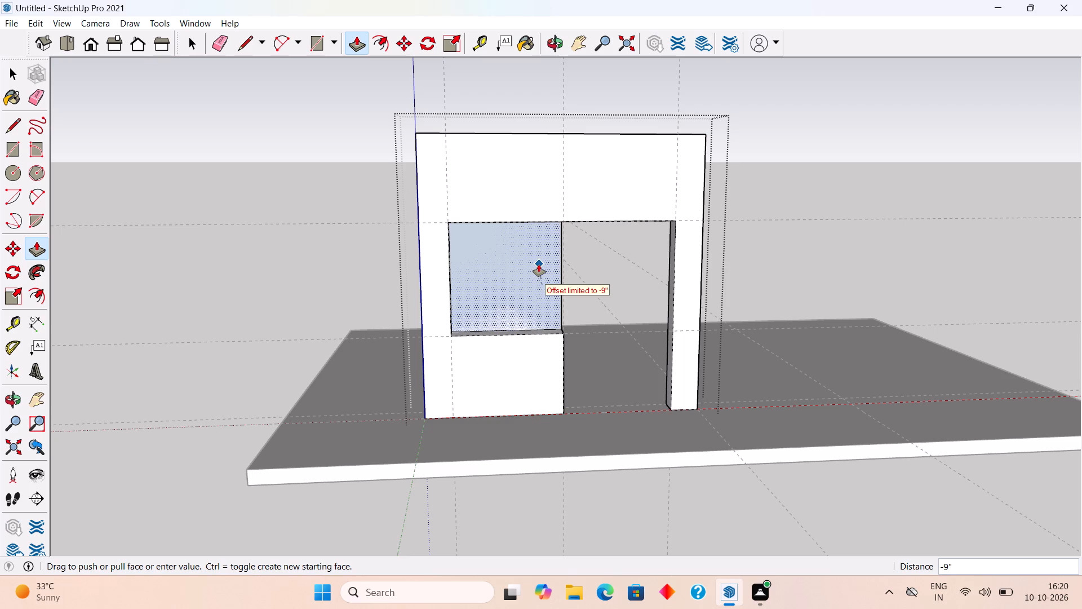
key(space)
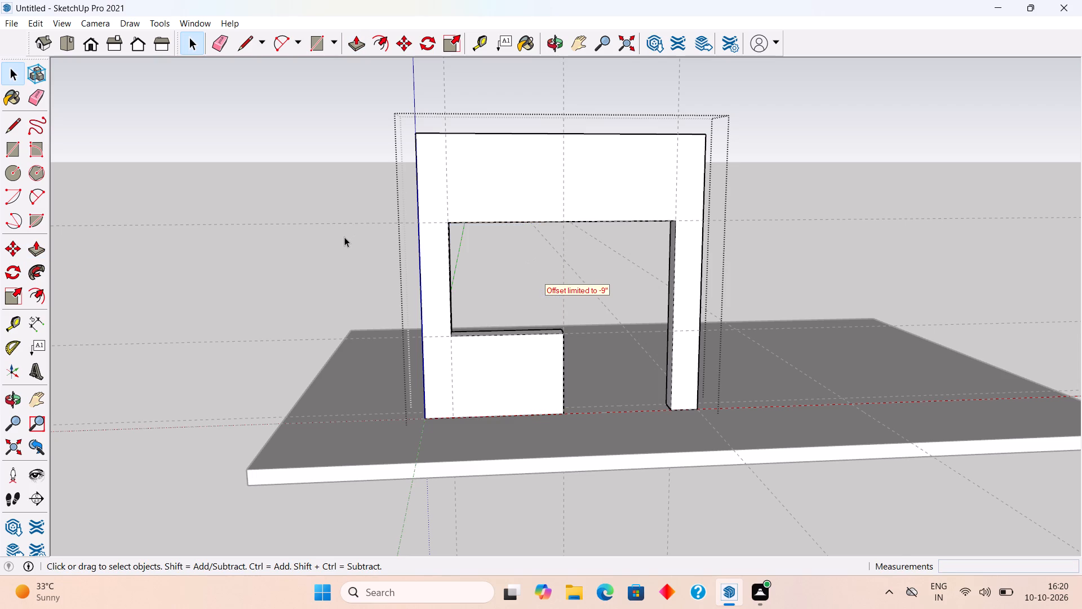
click(344, 237)
Delete the two horizontal guides at the head and the sill of the window opening.
middle_drag(626, 310, 619, 311)
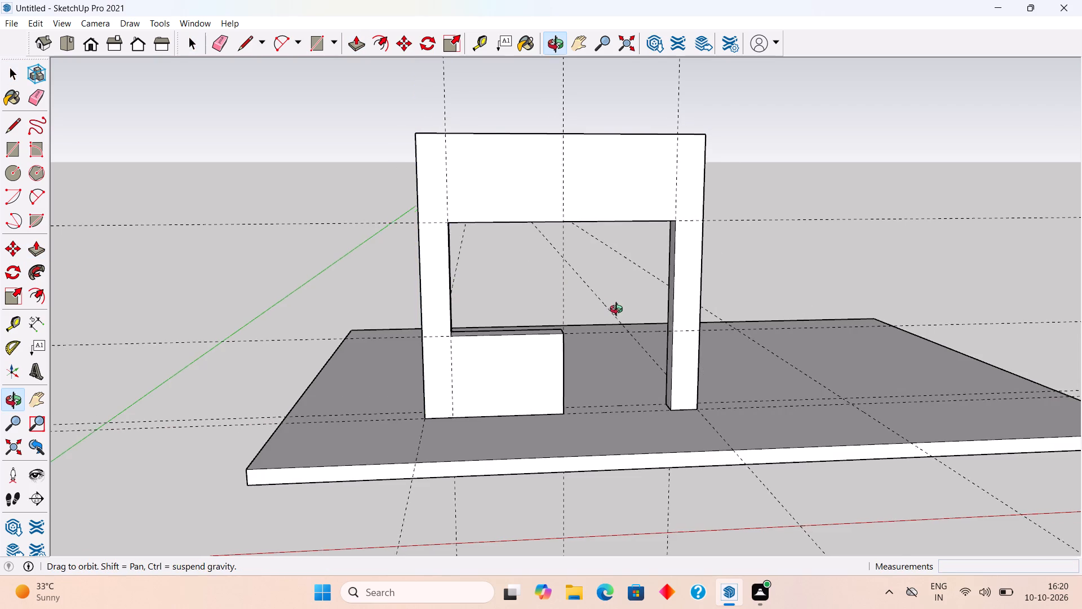
middle_drag(619, 311, 553, 314)
scroll(553, 314, up, 3)
scroll(550, 311, down, 3)
middle_drag(569, 373, 587, 345)
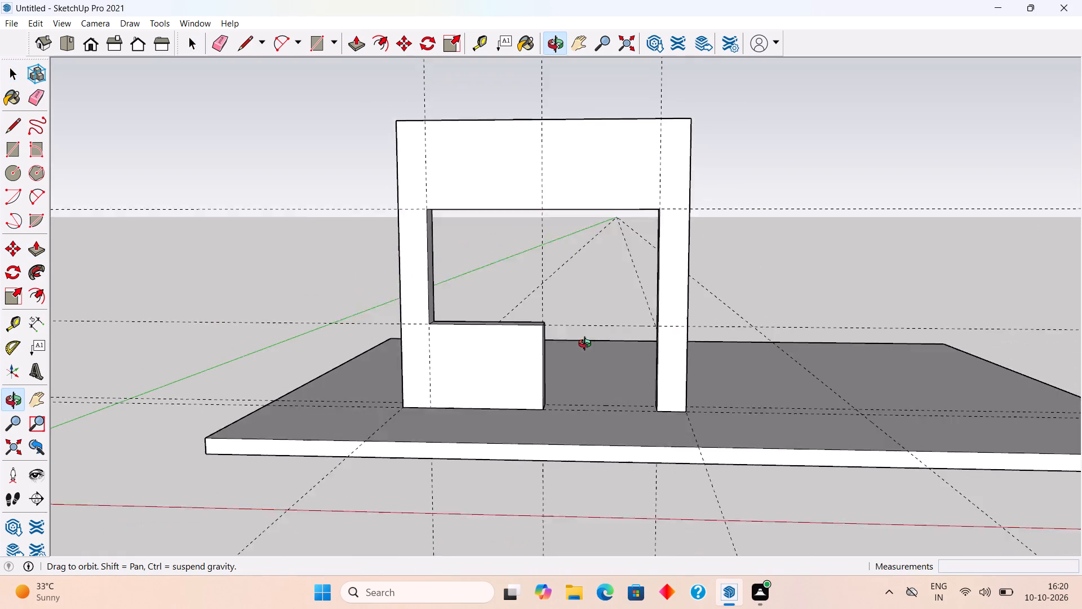
middle_drag(587, 345, 634, 389)
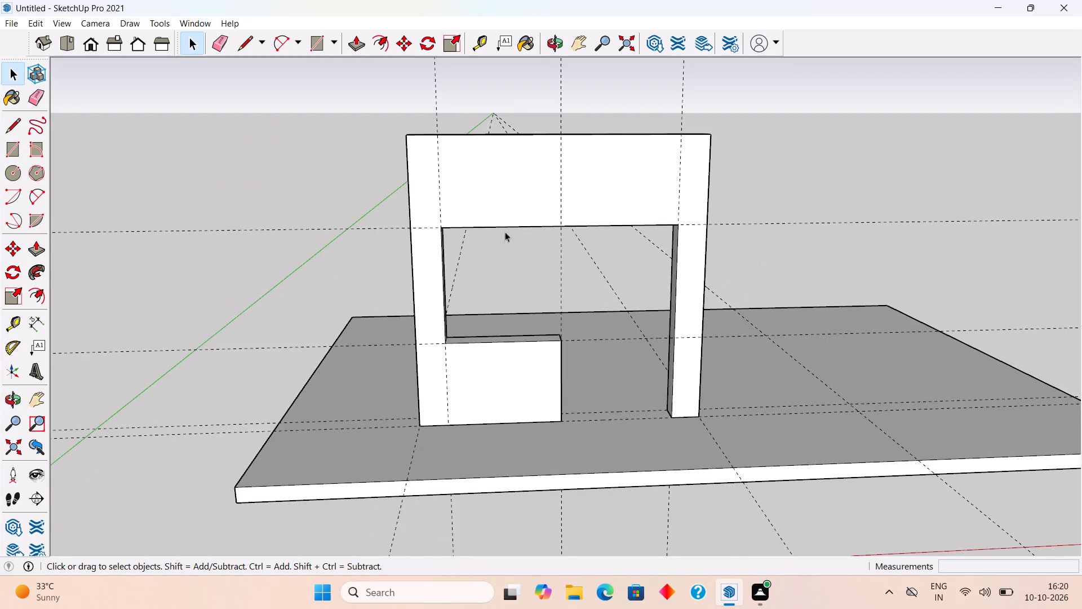
scroll(478, 139, up, 2)
click(347, 246)
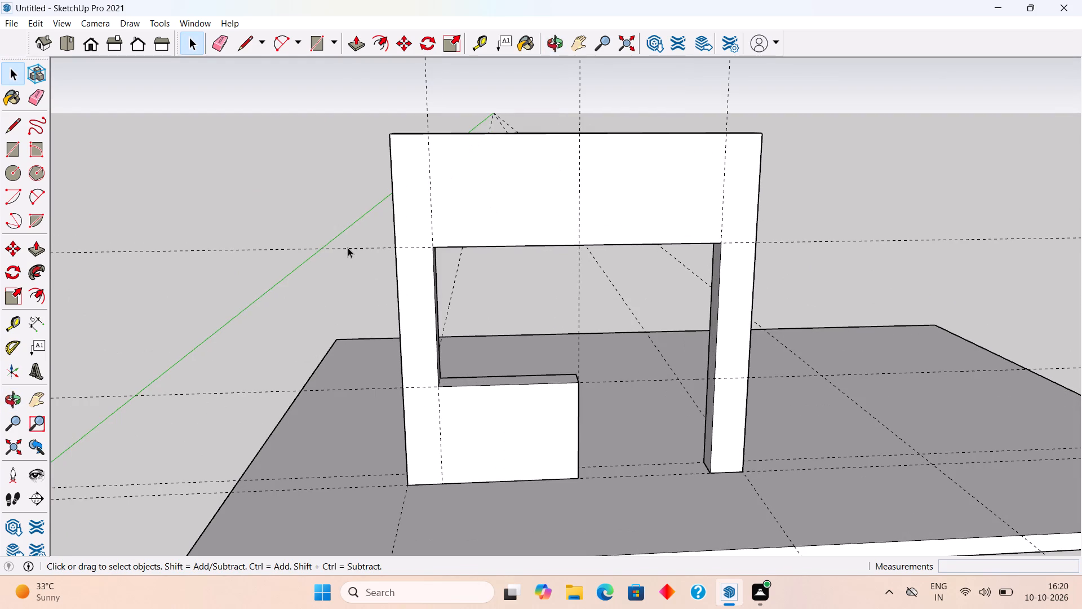
click(348, 248)
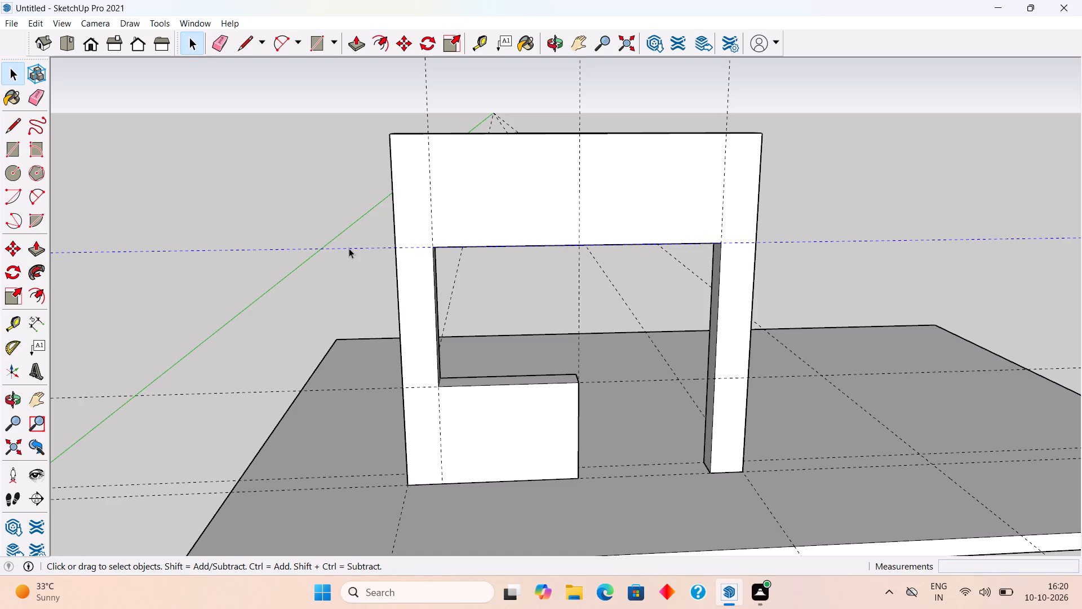
key(Delete)
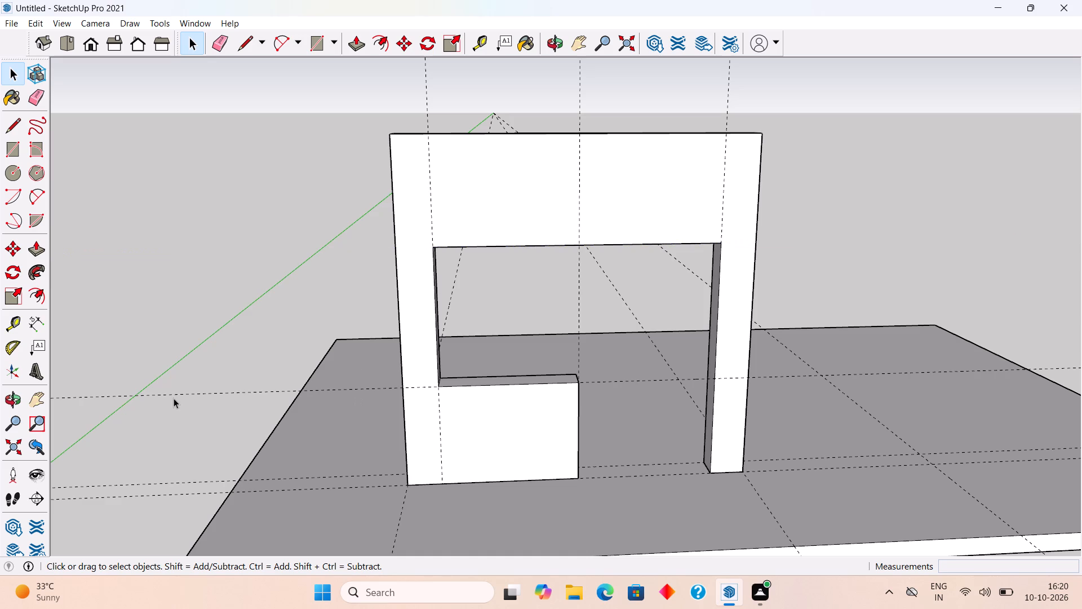
click(179, 393)
key(Delete)
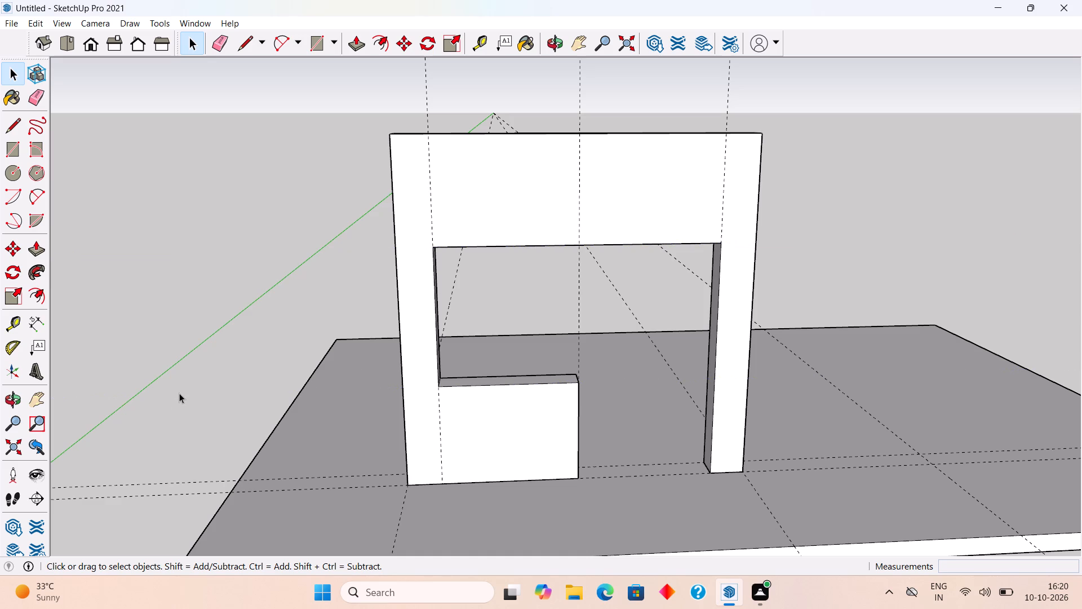
Add a horizontal guide 9" below the wall's top edge and another 1" below that one.
middle_drag(472, 319, 452, 283)
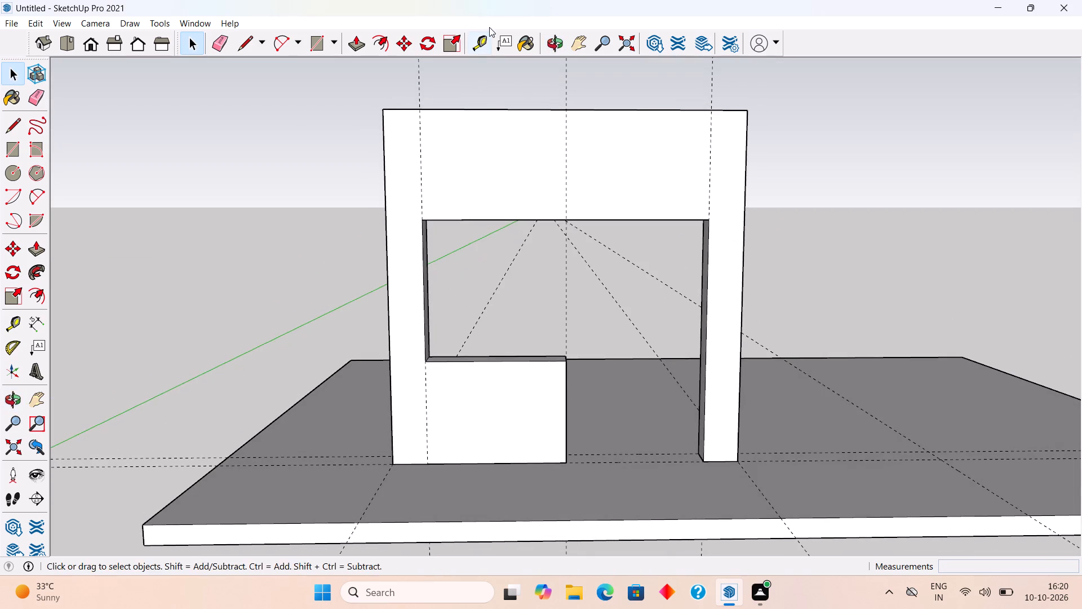
scroll(500, 86, up, 4)
key(t)
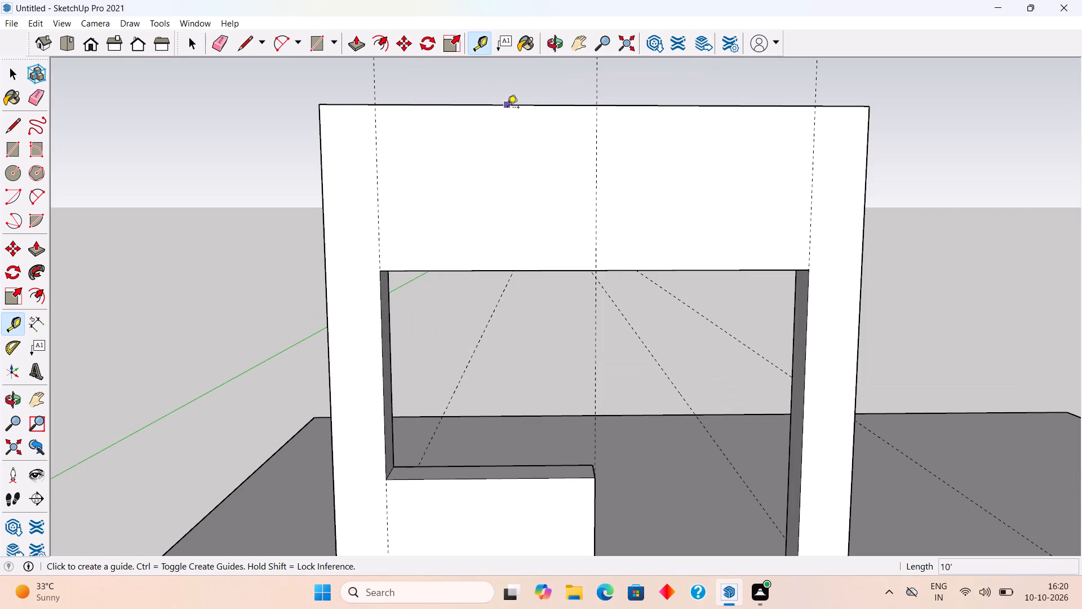
click(507, 108)
text(9")
key(Return)
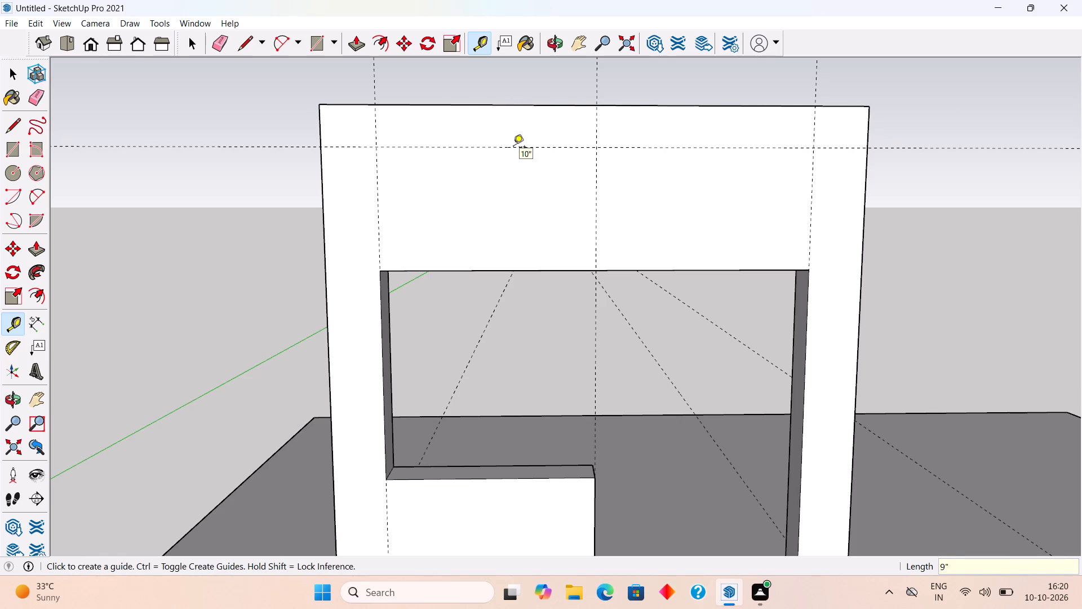
click(520, 150)
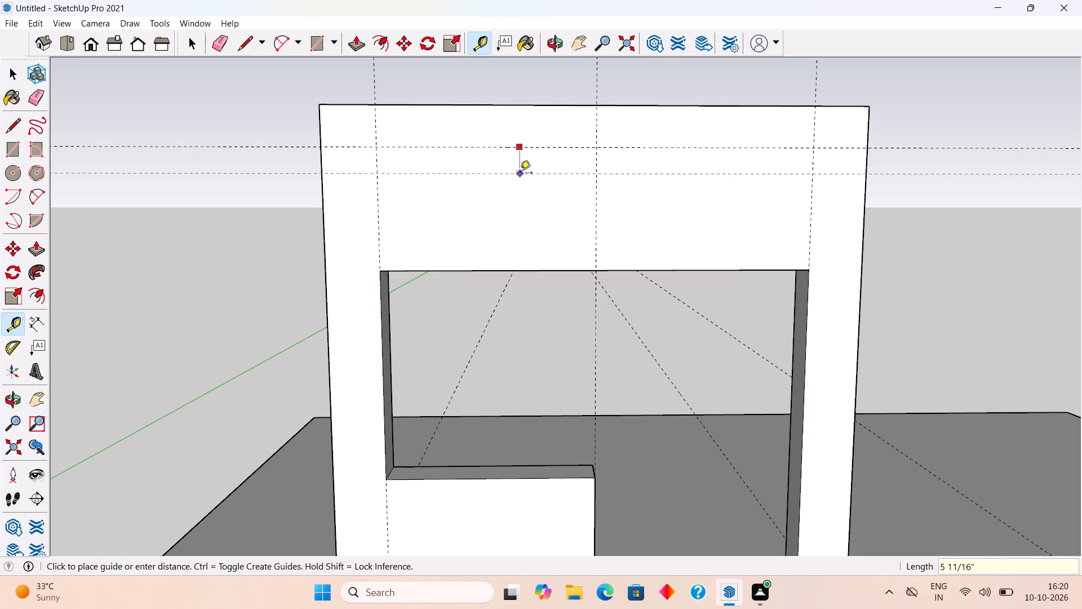
text(1")
key(Return)
key(space)
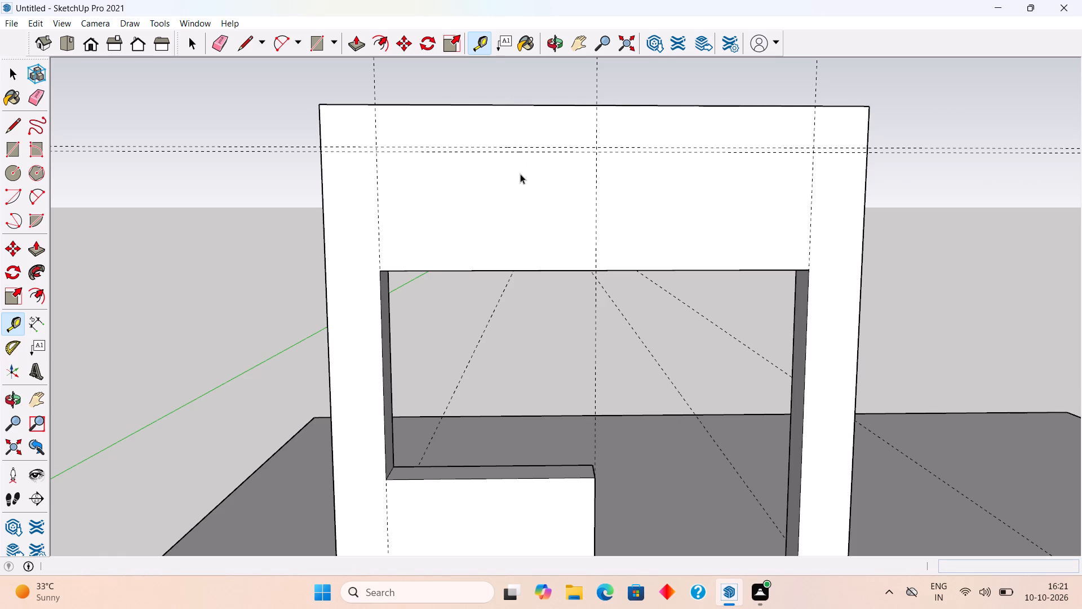
Copy the pair of horizontal groove guides 10" downward and array it as 10 copies down the wall.
click(480, 148)
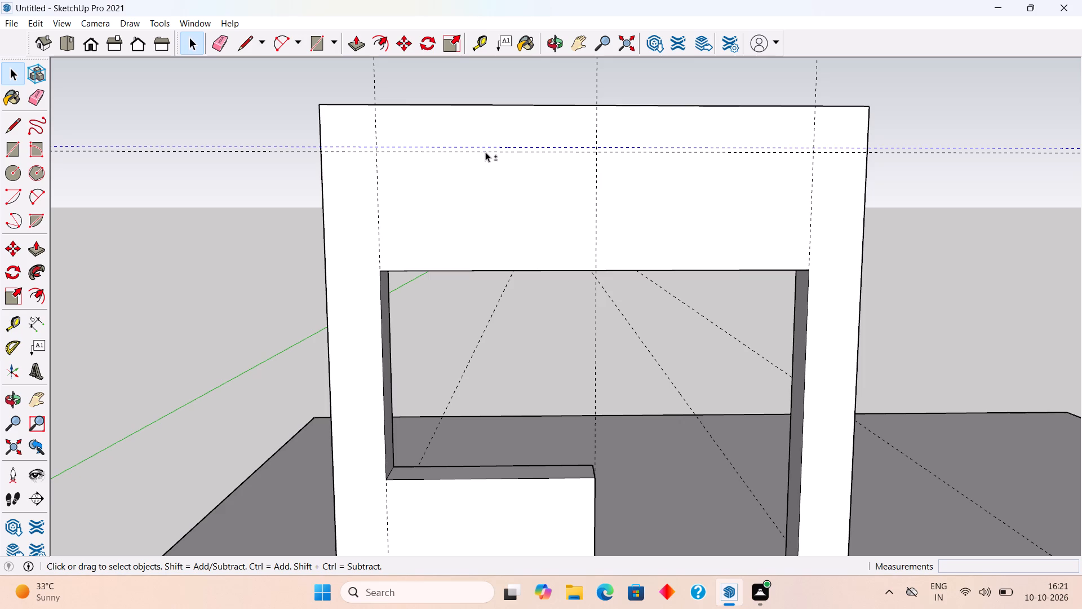
shift+click(485, 152)
key(m)
click(485, 152)
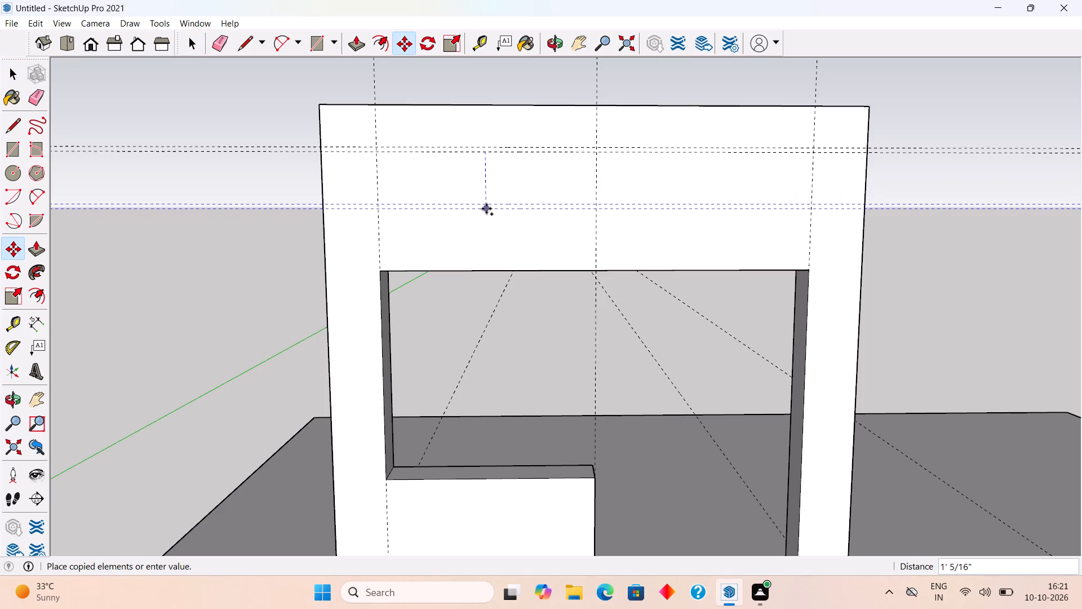
text(10")
key(Return)
text(x10)
key(Return)
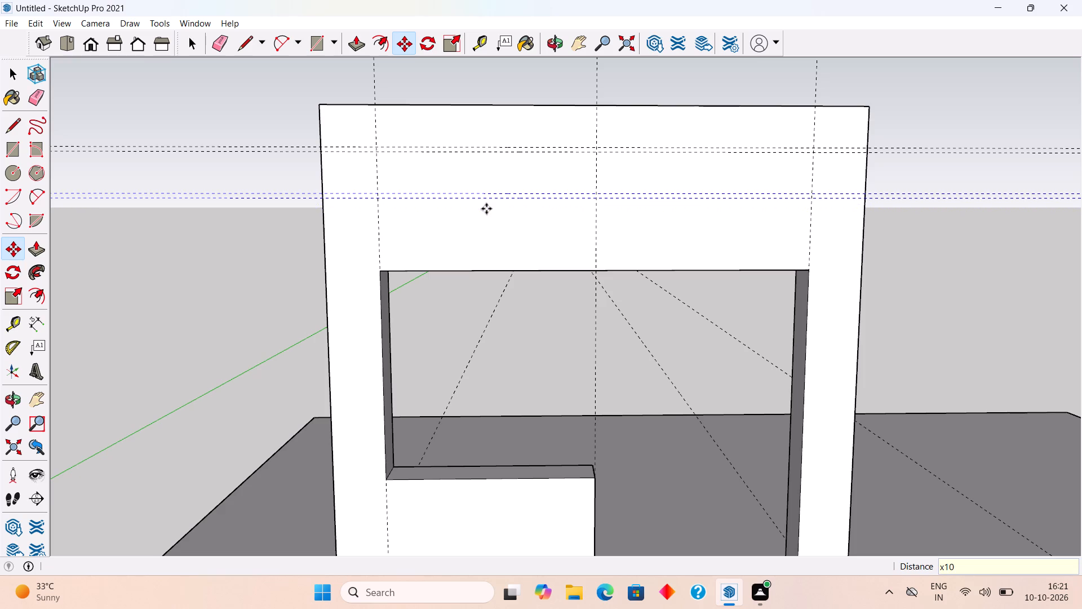
scroll(486, 209, down, 6)
scroll(512, 408, up, 5)
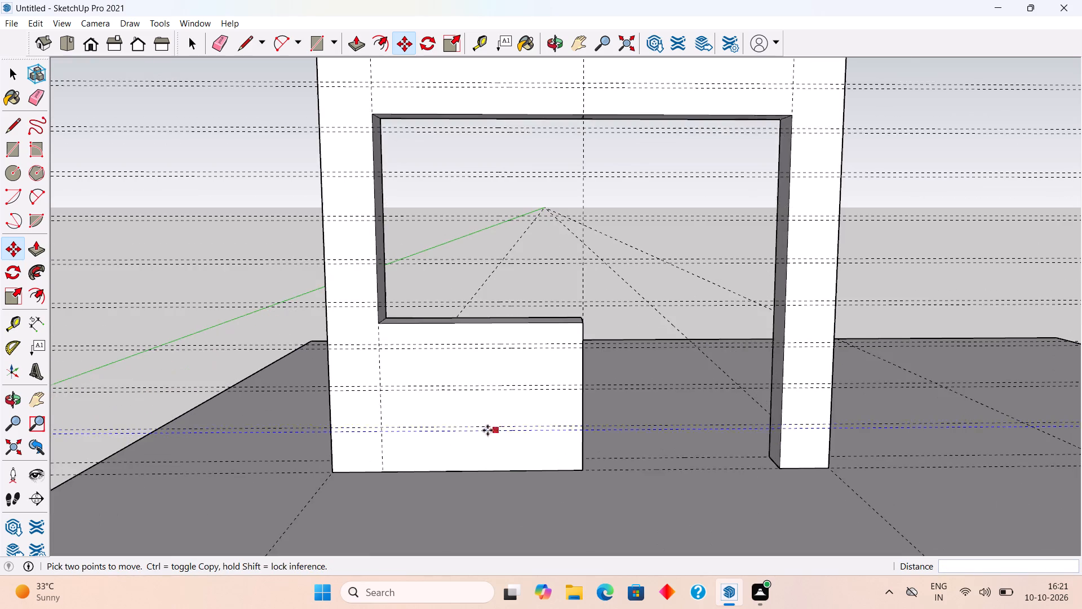
middle_drag(453, 443, 536, 426)
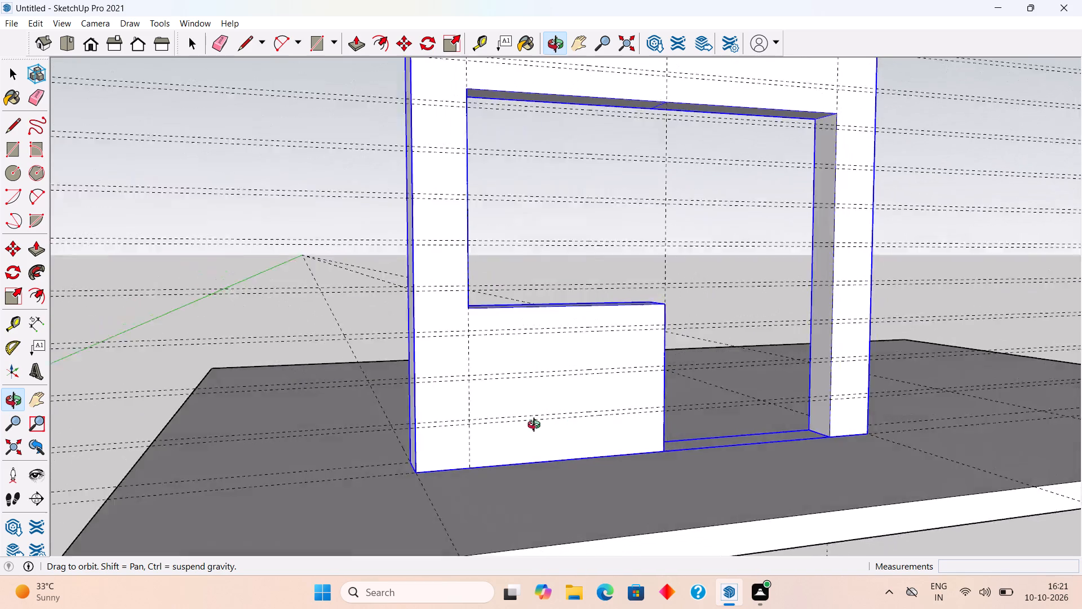
middle_drag(536, 426, 527, 428)
scroll(524, 428, down, 3)
key(space)
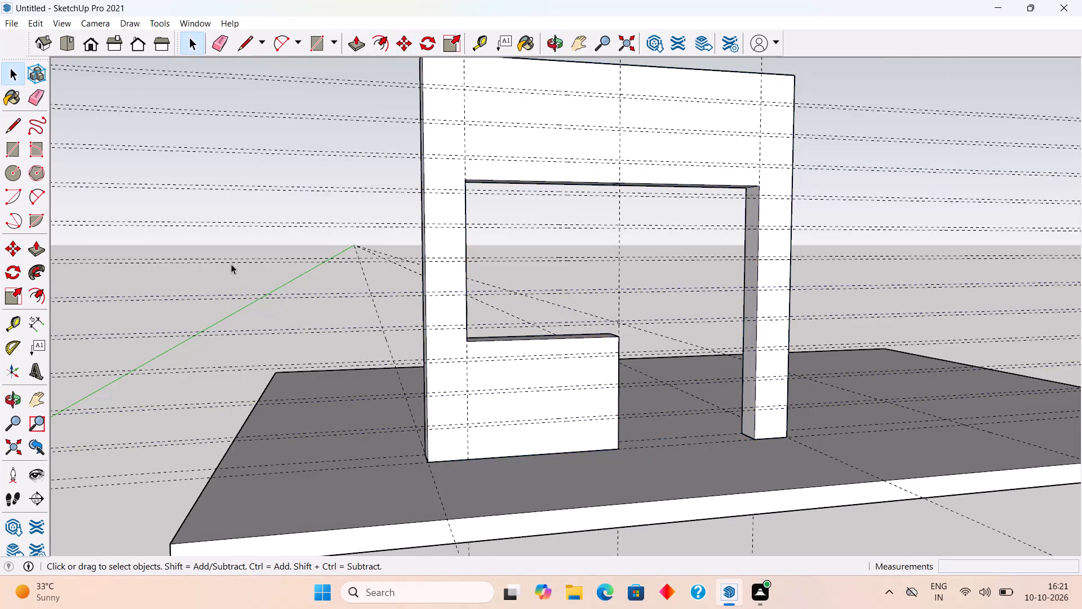
Inside the wall group, draw 1" high groove rectangles across the wall's front face between each of the top three guide pairs.
scroll(586, 358, down, 5)
scroll(561, 210, up, 5)
middle_drag(774, 258, 592, 238)
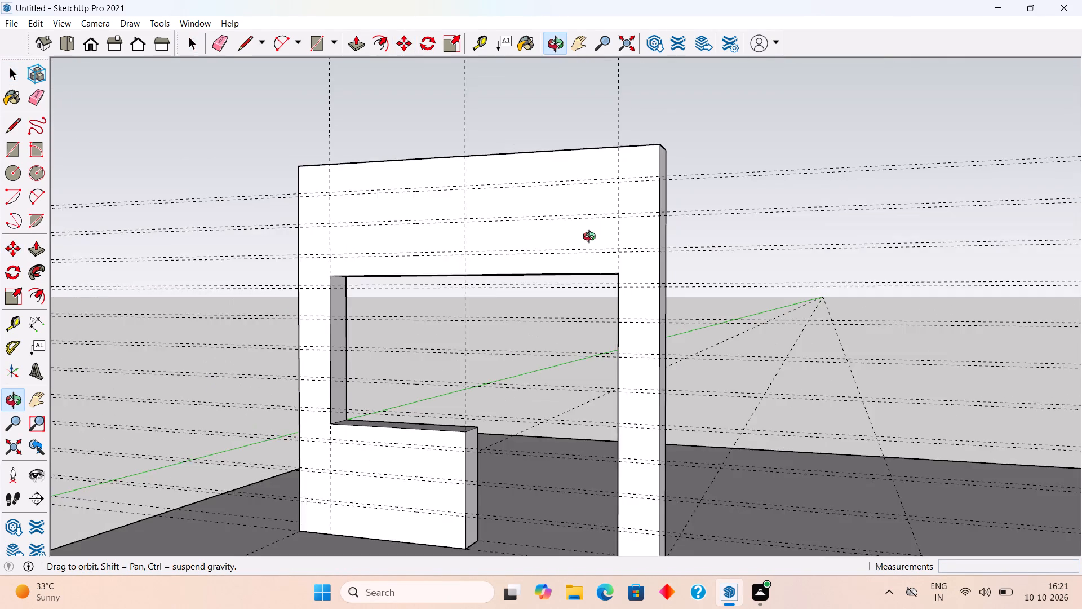
middle_drag(592, 238, 655, 220)
triple_click(567, 249)
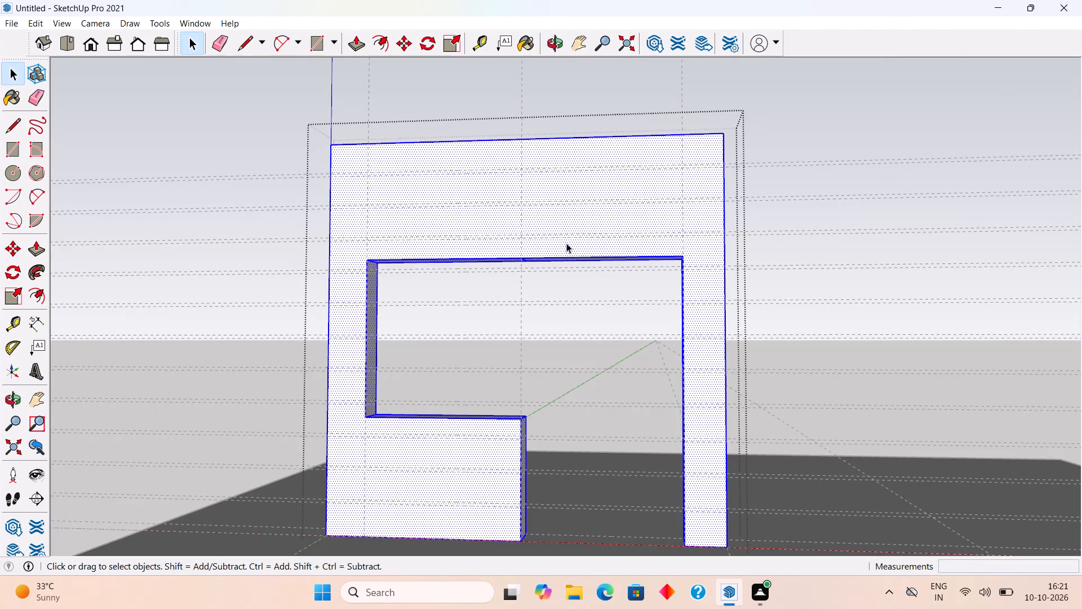
middle_drag(553, 213, 571, 243)
scroll(431, 166, up, 8)
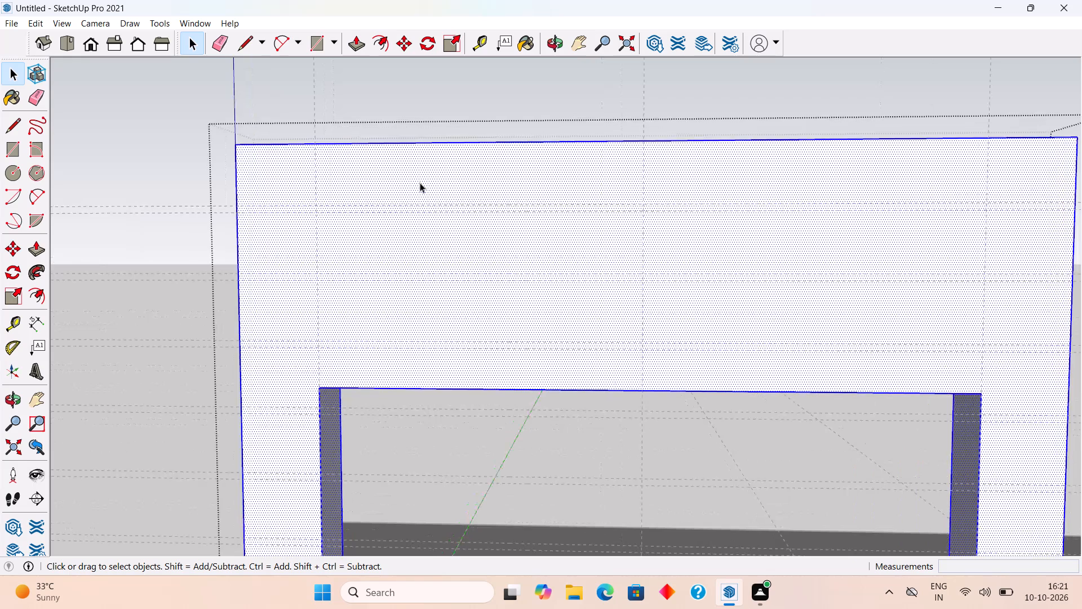
key(r)
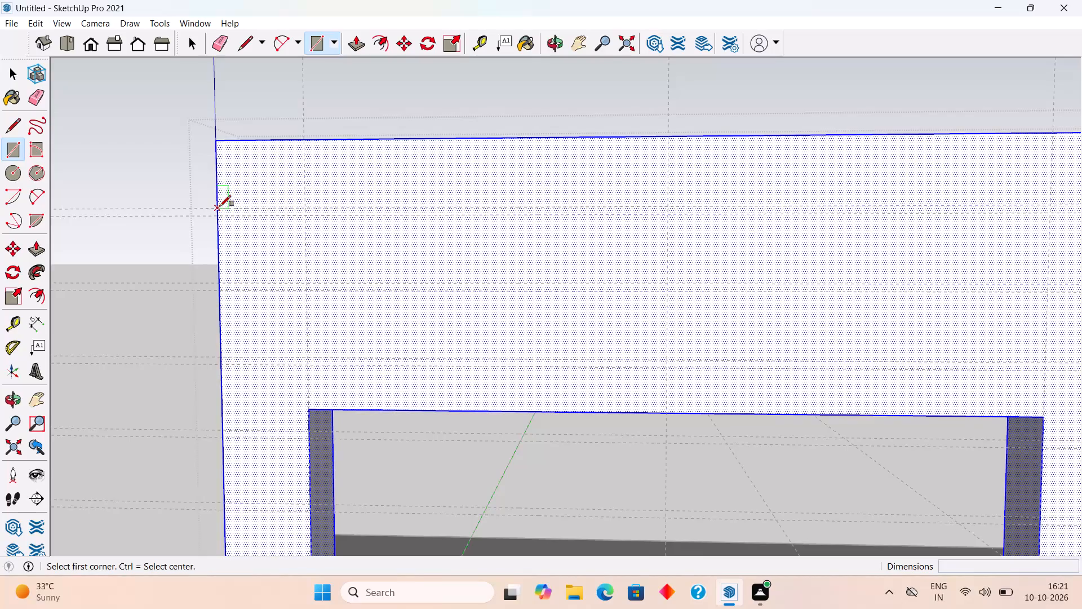
click(220, 206)
scroll(220, 206, down, 5)
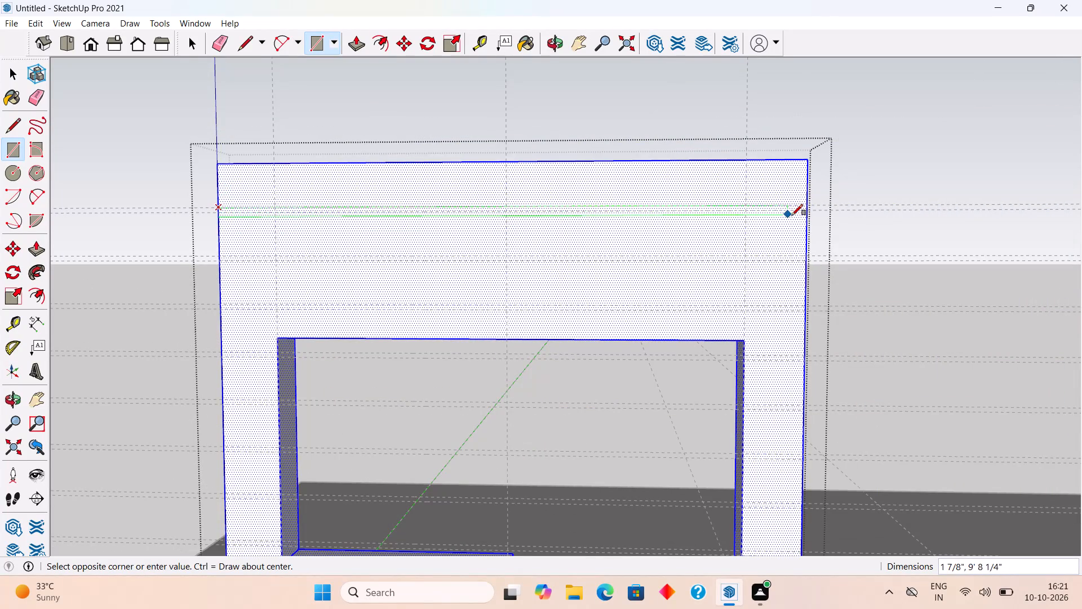
click(807, 212)
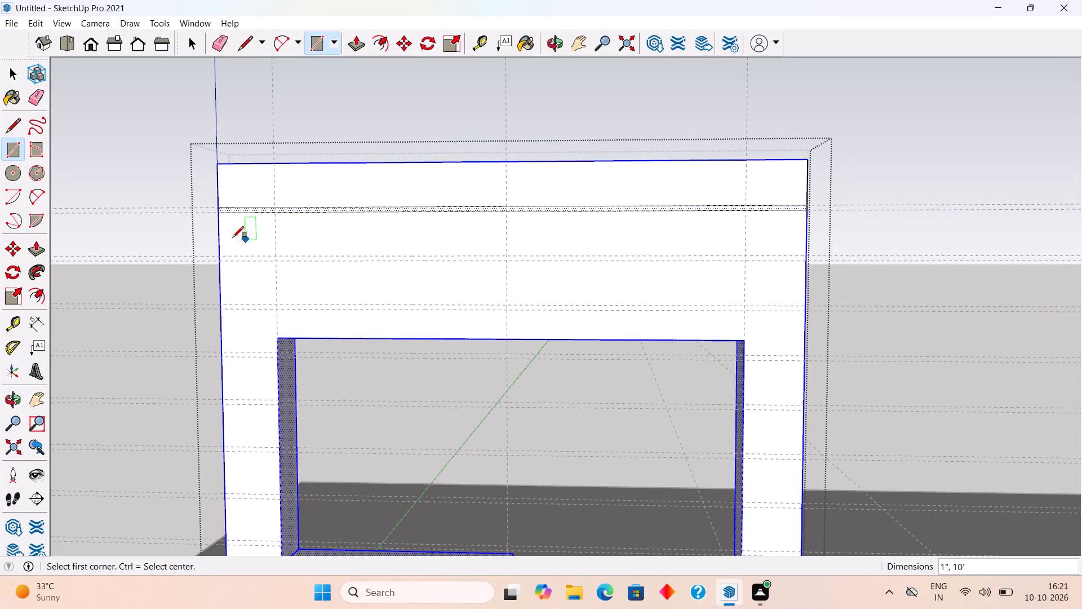
click(221, 254)
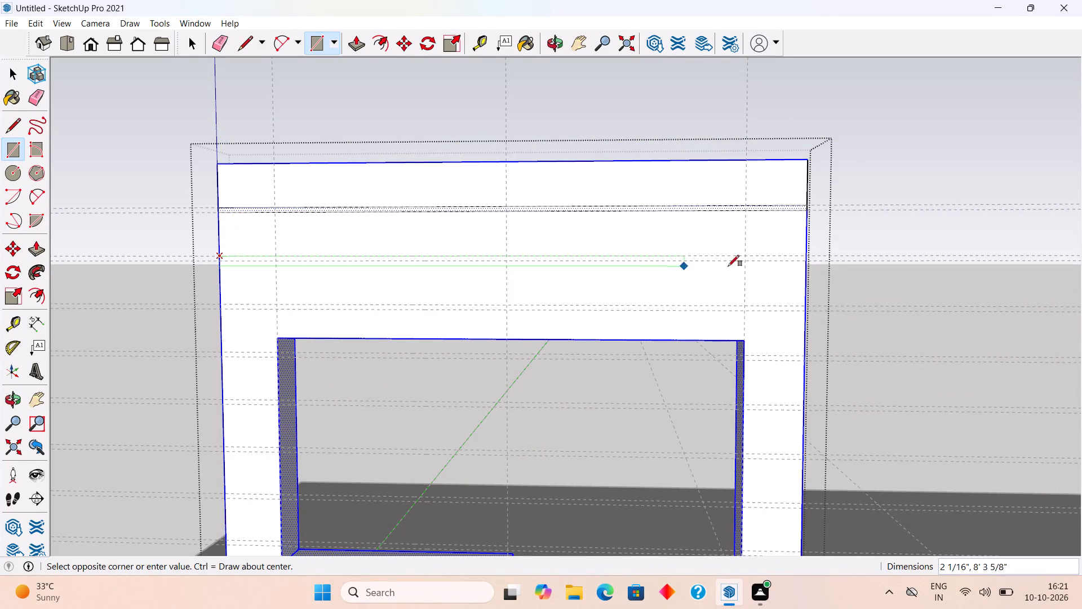
click(810, 260)
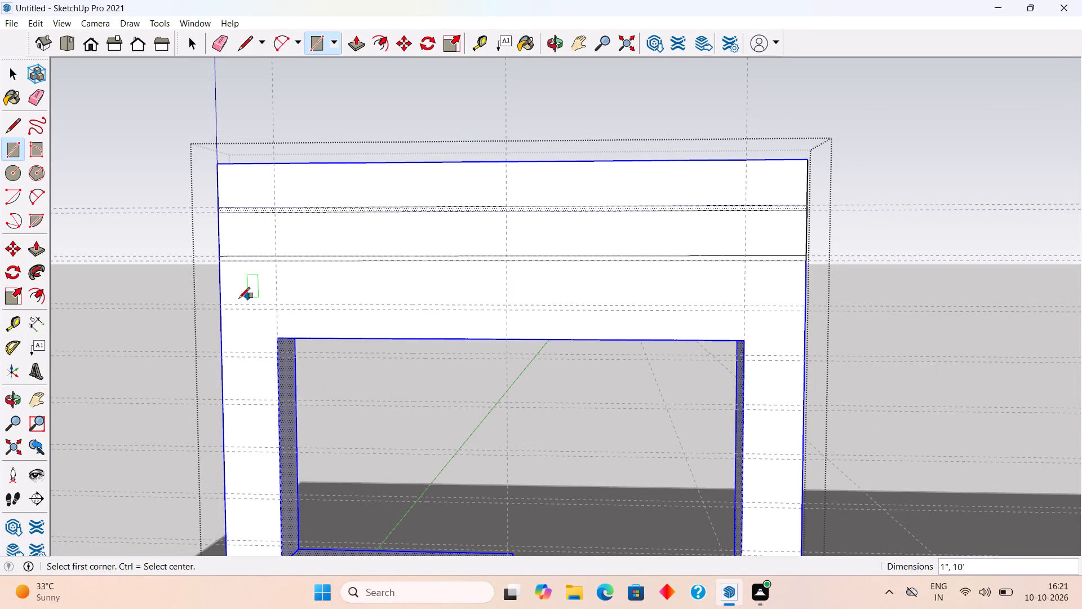
click(218, 302)
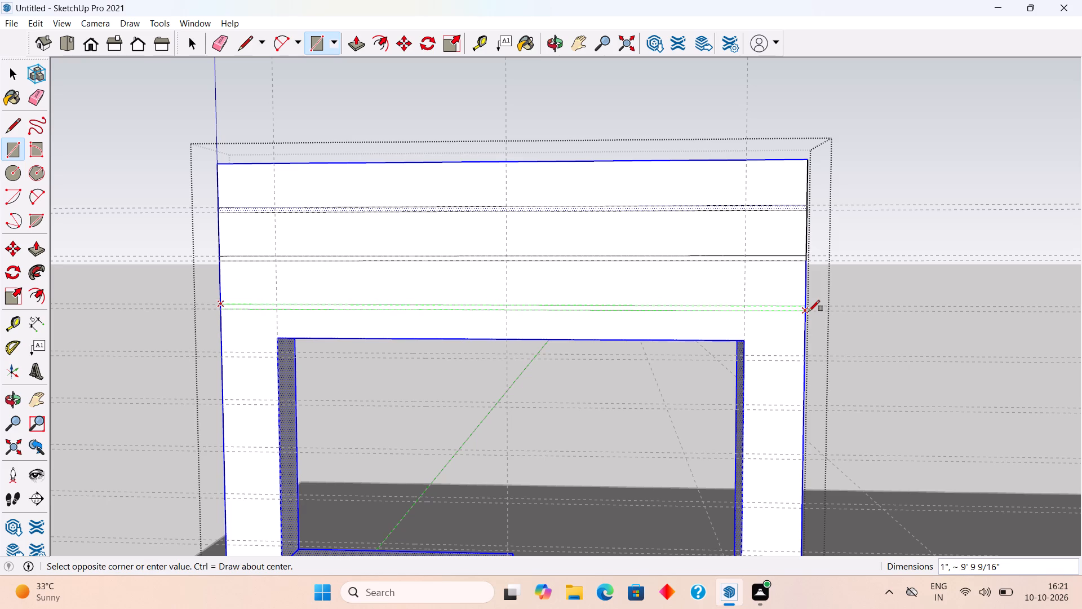
click(809, 311)
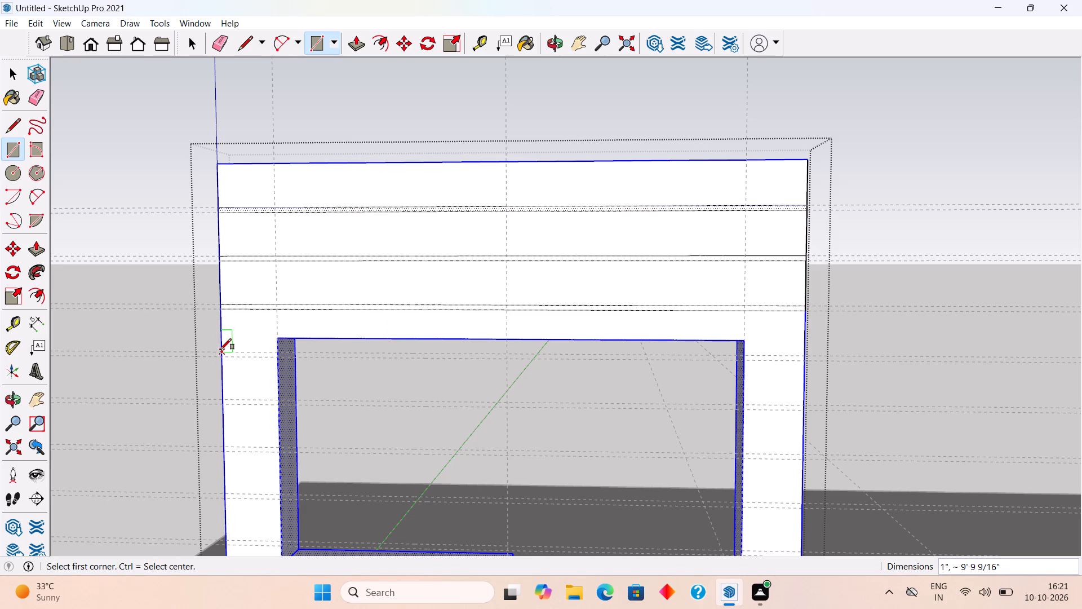
Draw 1" by 1' groove rectangles on both wall piers beside the opening, between the fourth and fifth guide pairs from the top.
click(220, 350)
click(279, 360)
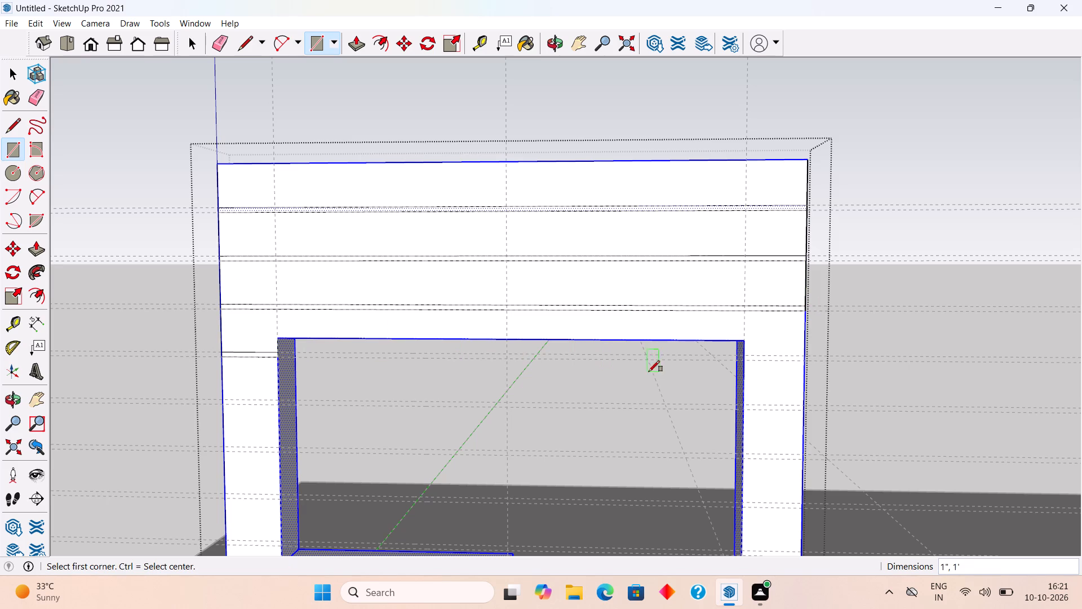
click(746, 356)
click(805, 361)
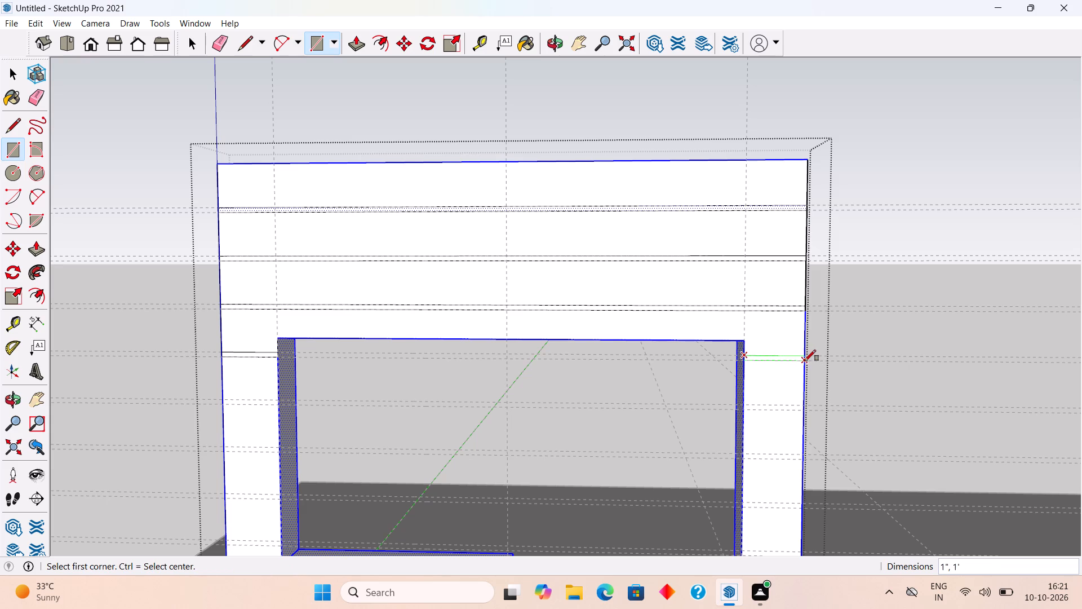
click(226, 397)
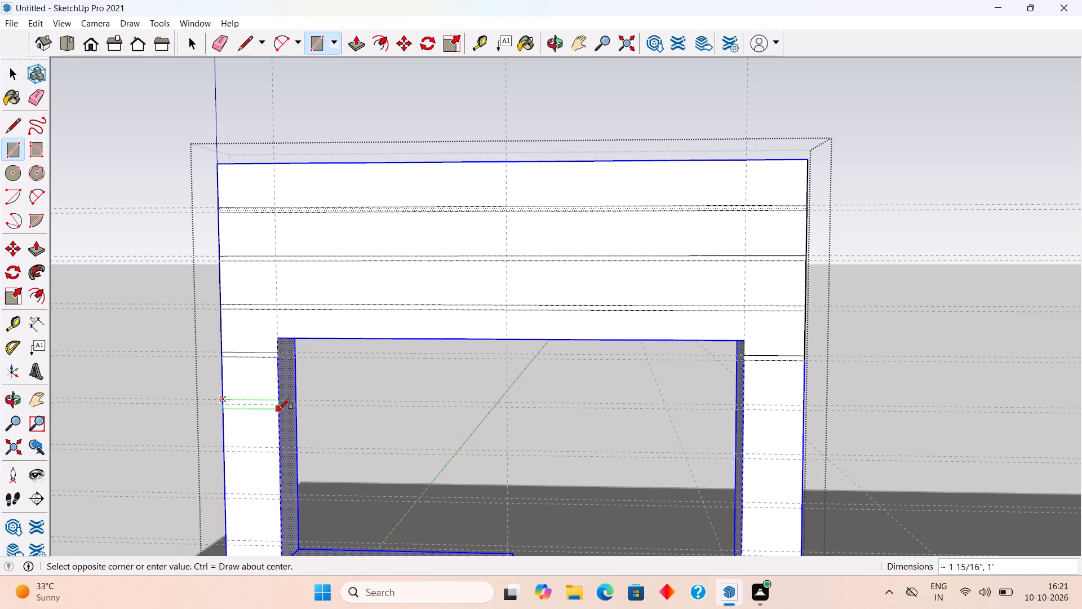
click(280, 406)
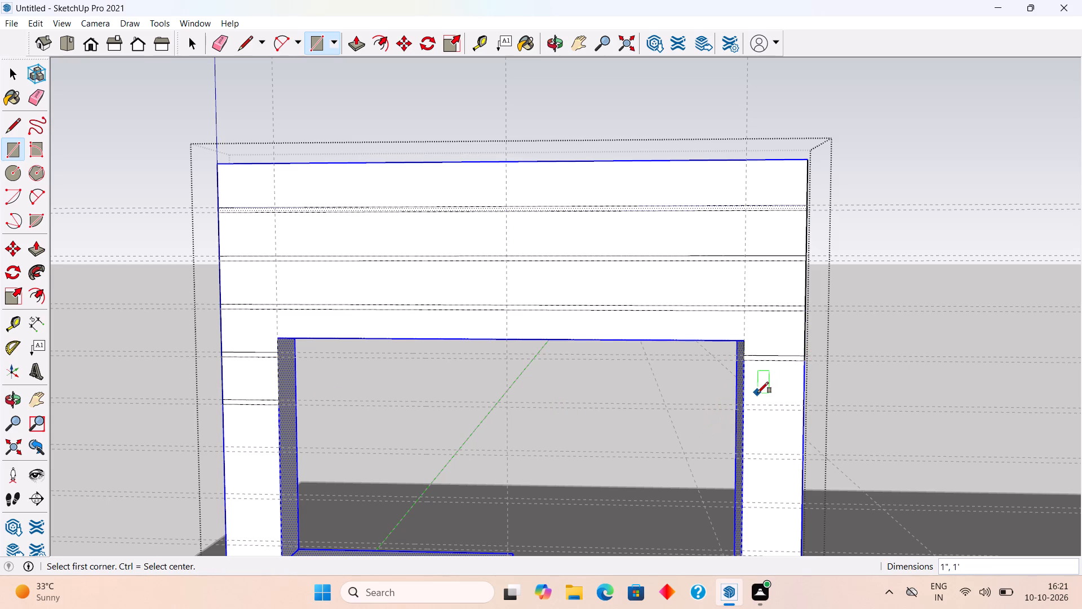
click(740, 401)
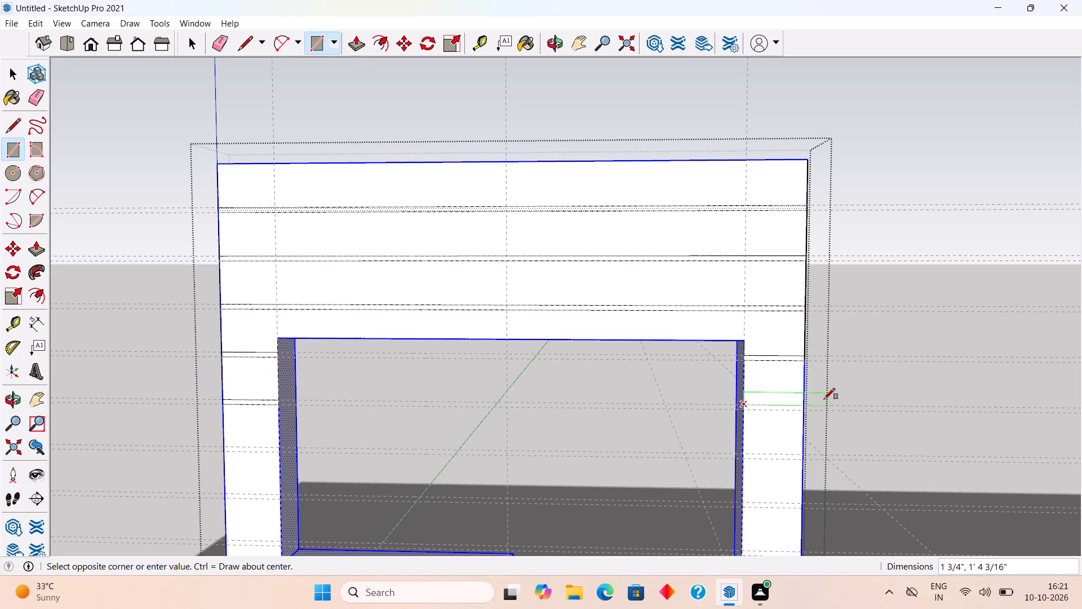
click(803, 413)
Draw 1" by 1' groove rectangles on both wall piers between the sixth guide pair from the top.
scroll(803, 413, down, 6)
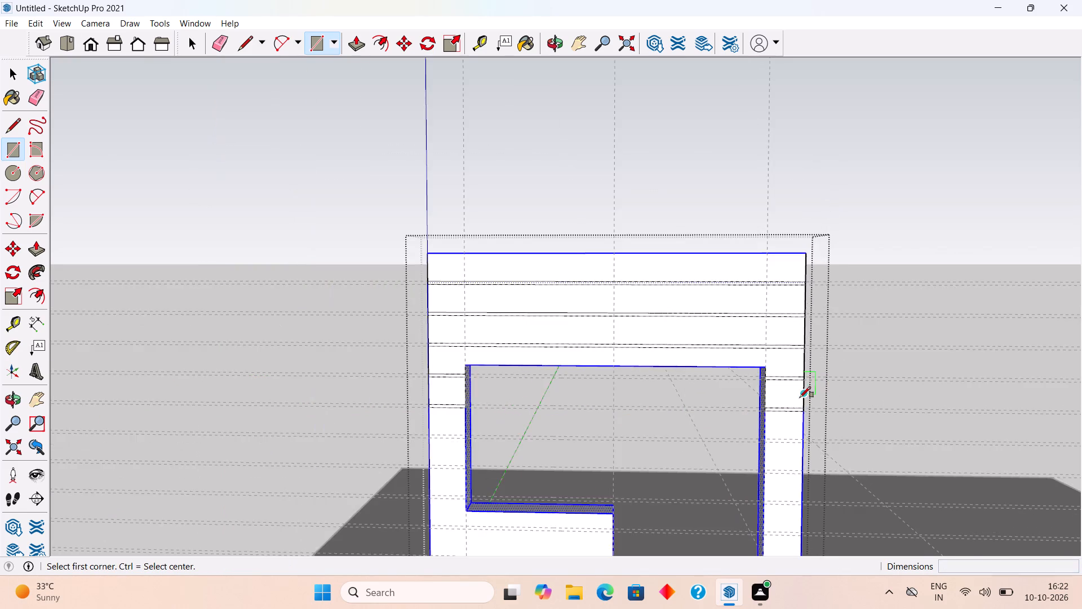
scroll(800, 398, down, 5)
scroll(803, 553, up, 9)
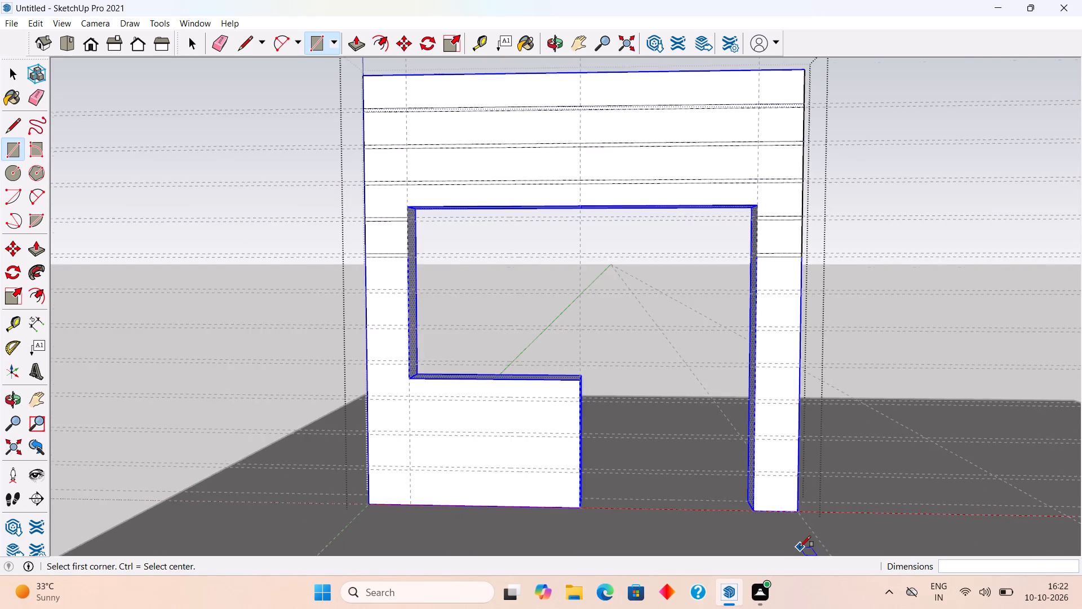
scroll(800, 547, up, 1)
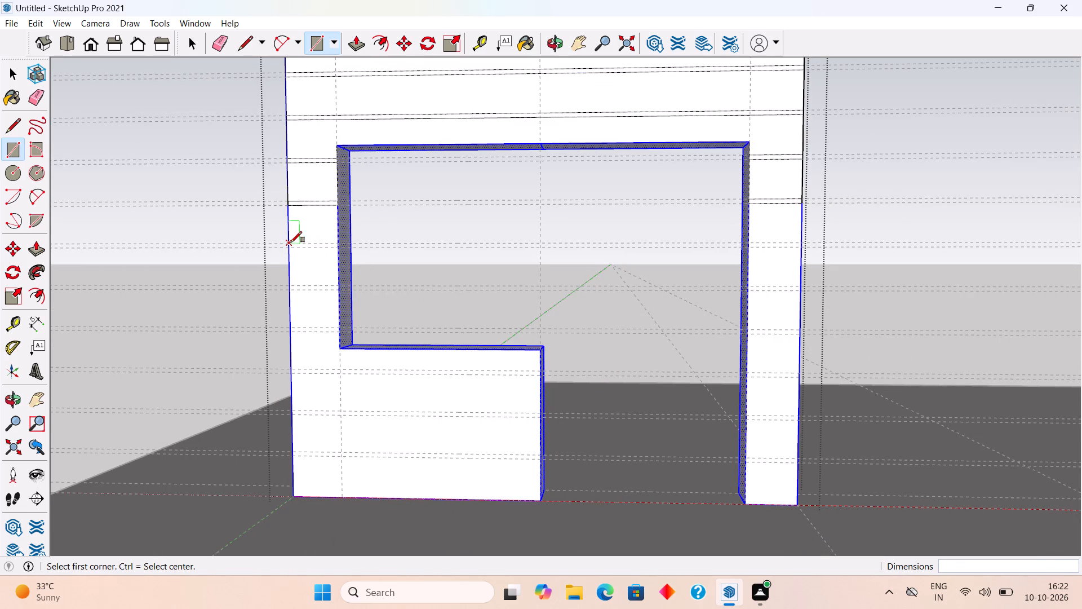
click(291, 242)
click(337, 247)
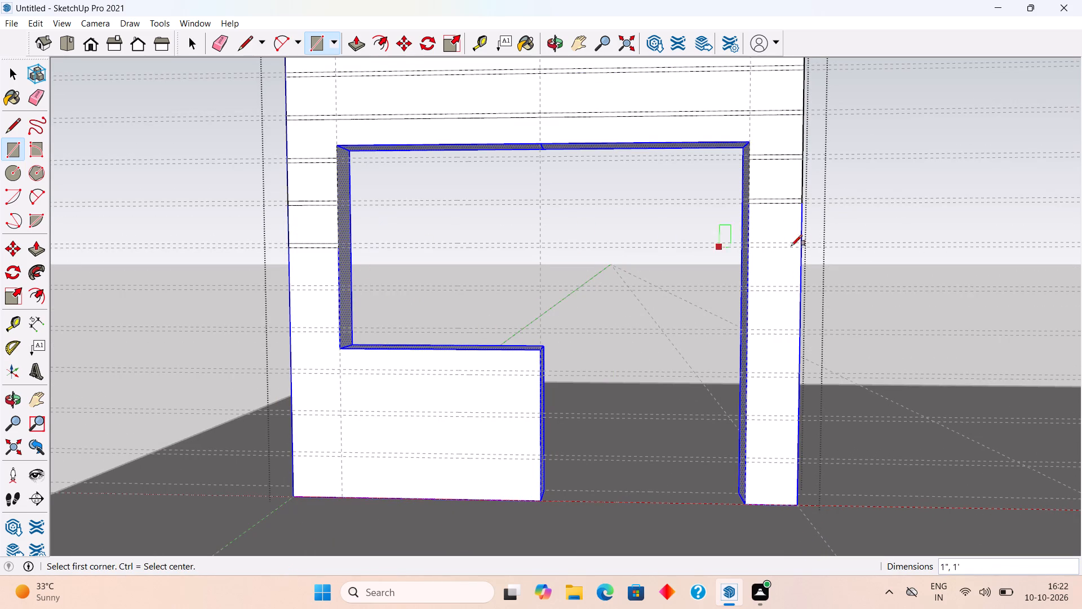
click(745, 244)
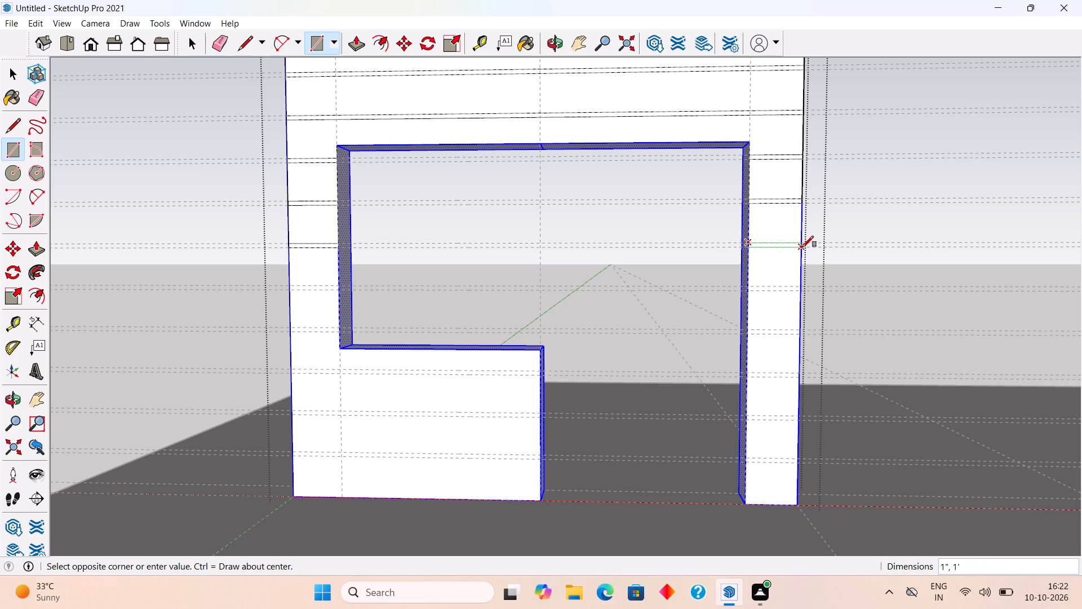
click(802, 247)
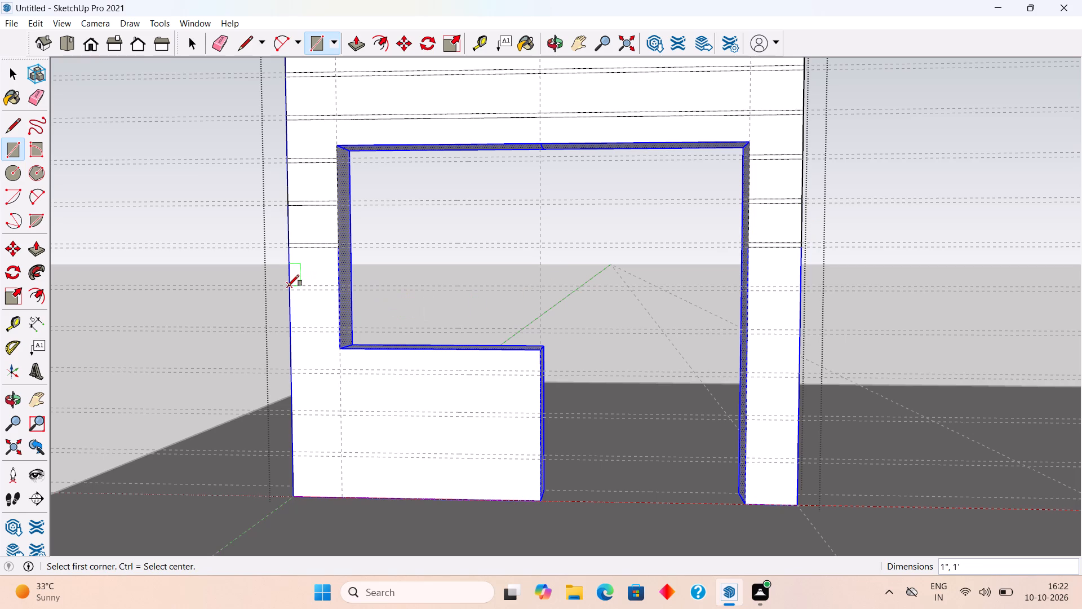
Draw 1" by 1' groove rectangles on both wall piers between the seventh guide pair from the top.
click(288, 286)
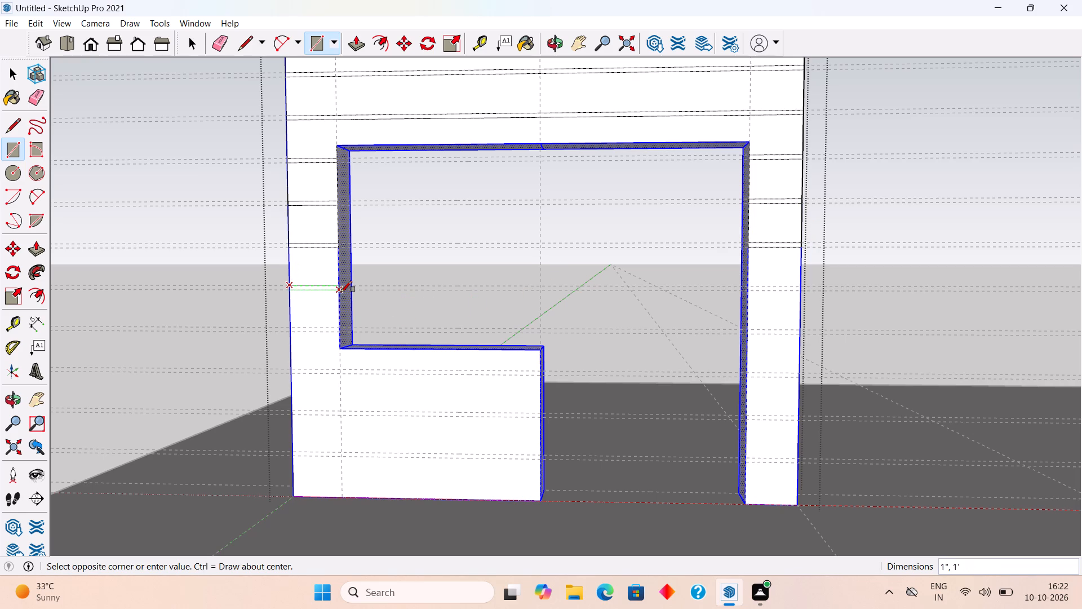
click(341, 292)
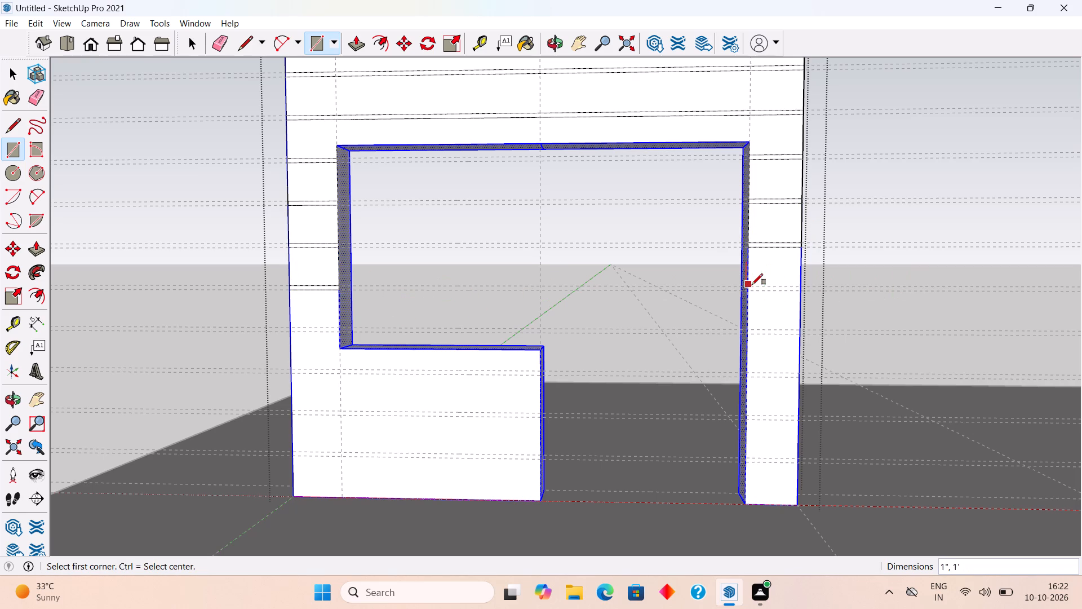
scroll(752, 286, up, 11)
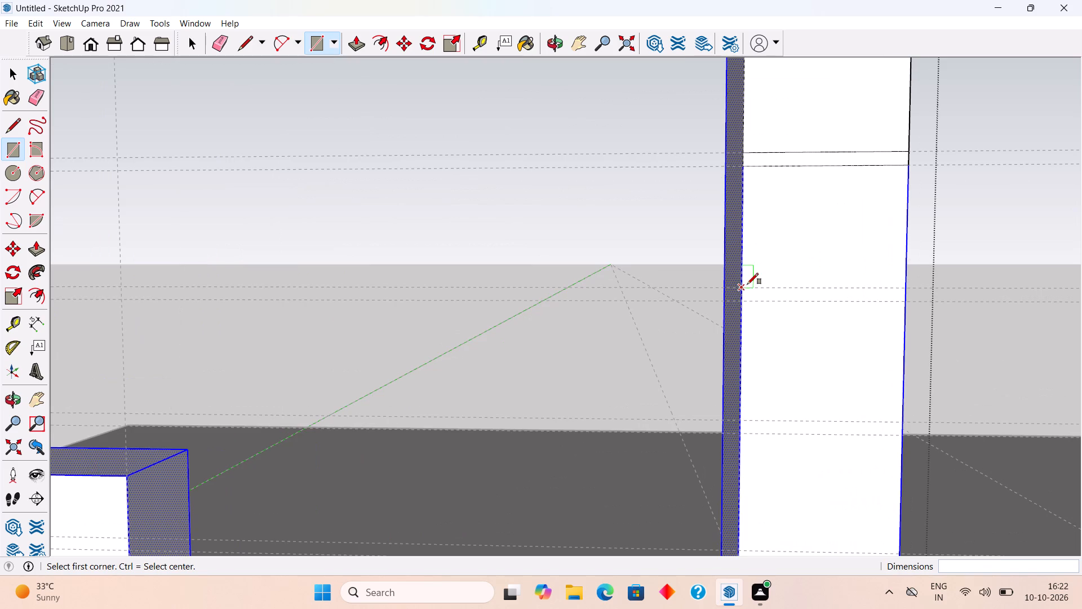
click(747, 284)
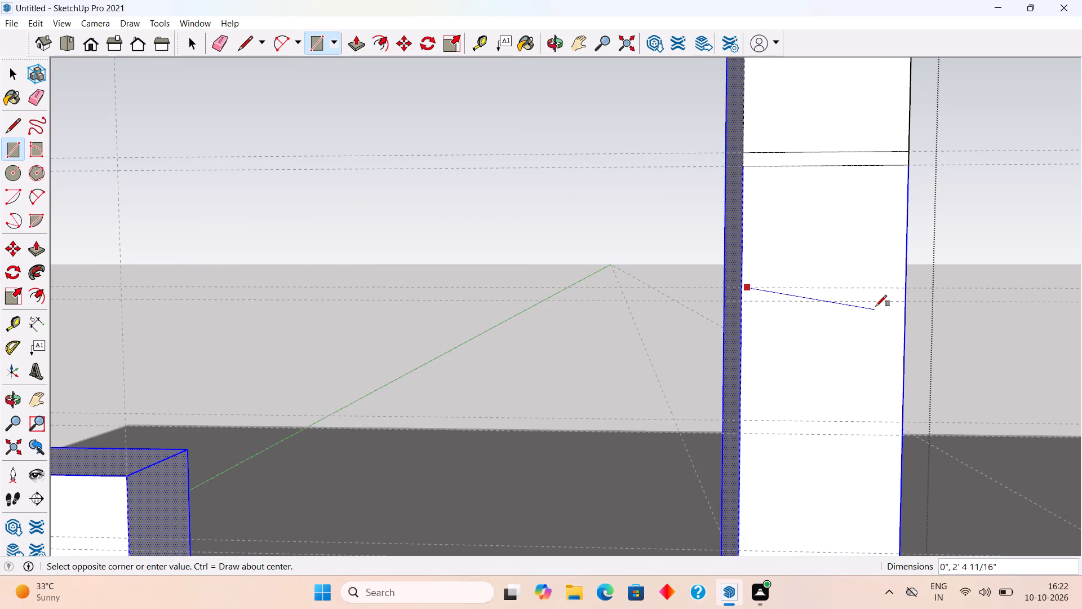
key(r)
click(741, 288)
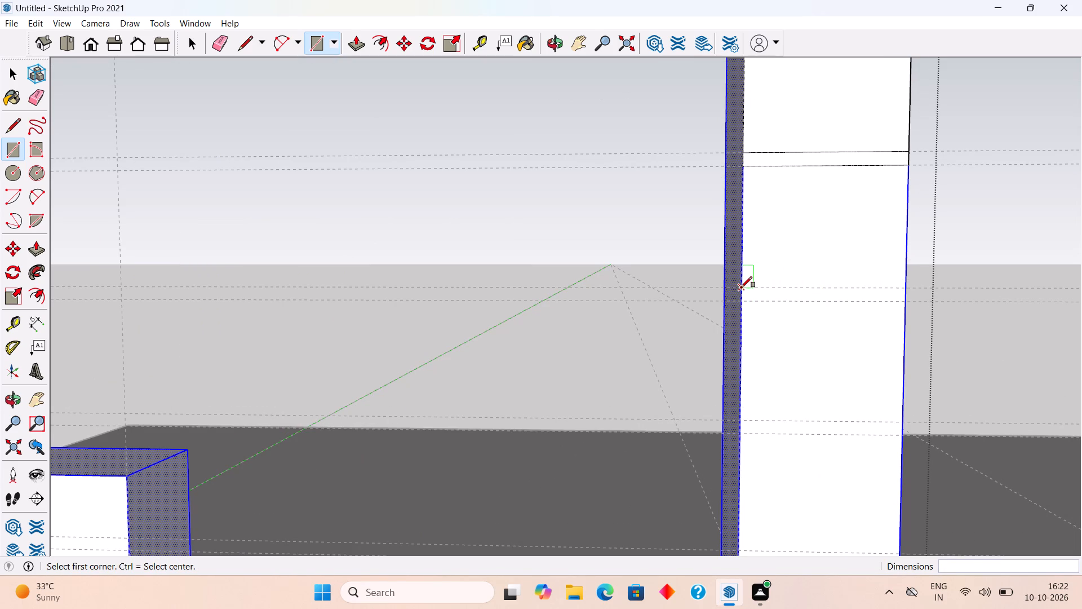
click(903, 302)
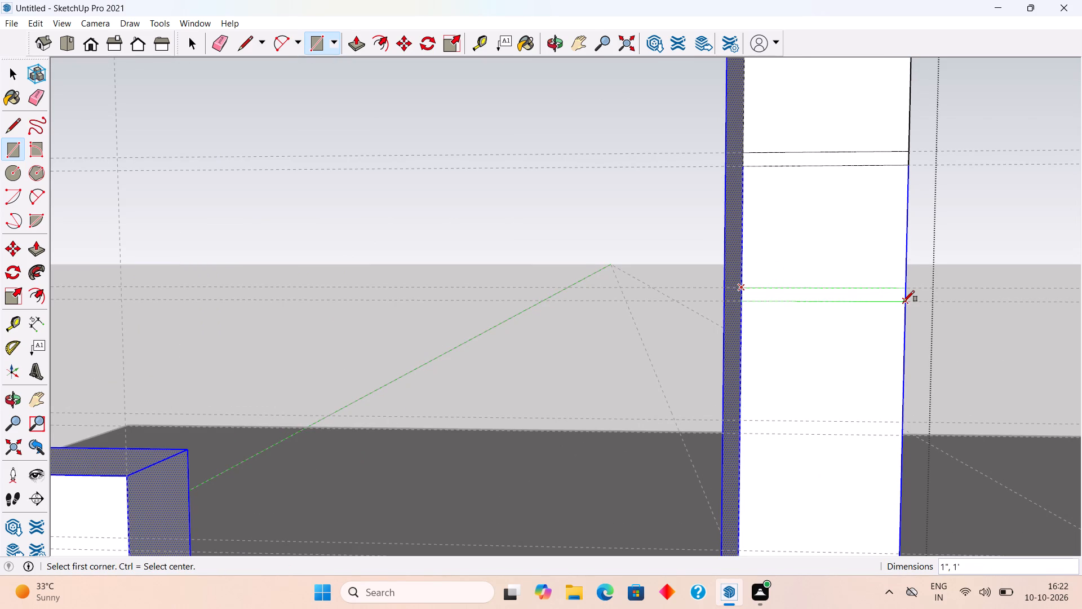
Draw 1" by 1' groove rectangles on both wall piers between the eighth guide pair, just above the window sill level.
scroll(903, 302, down, 14)
scroll(469, 390, up, 2)
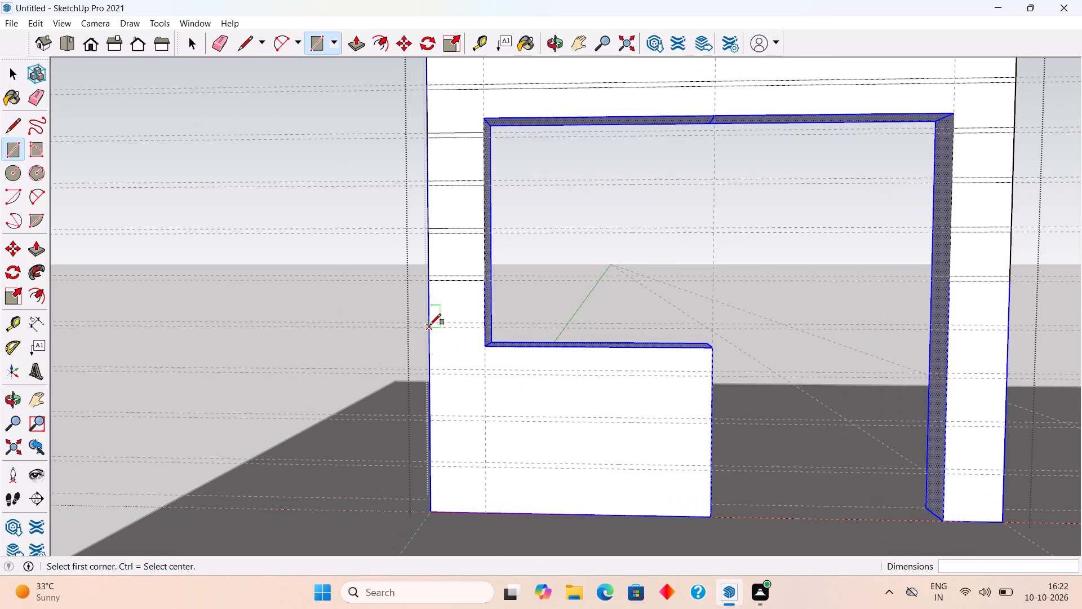
click(430, 322)
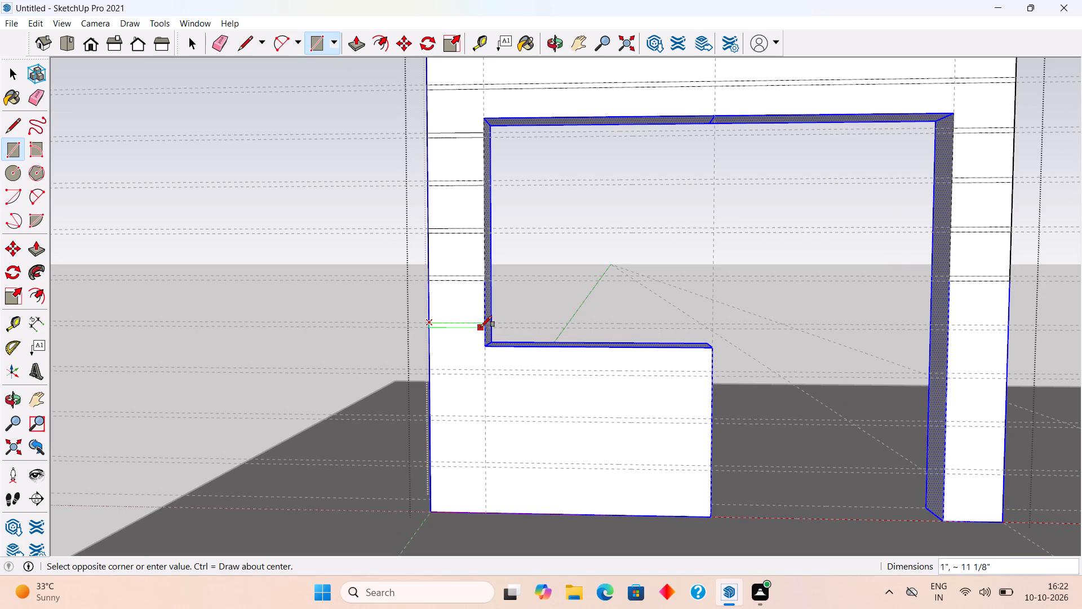
click(484, 328)
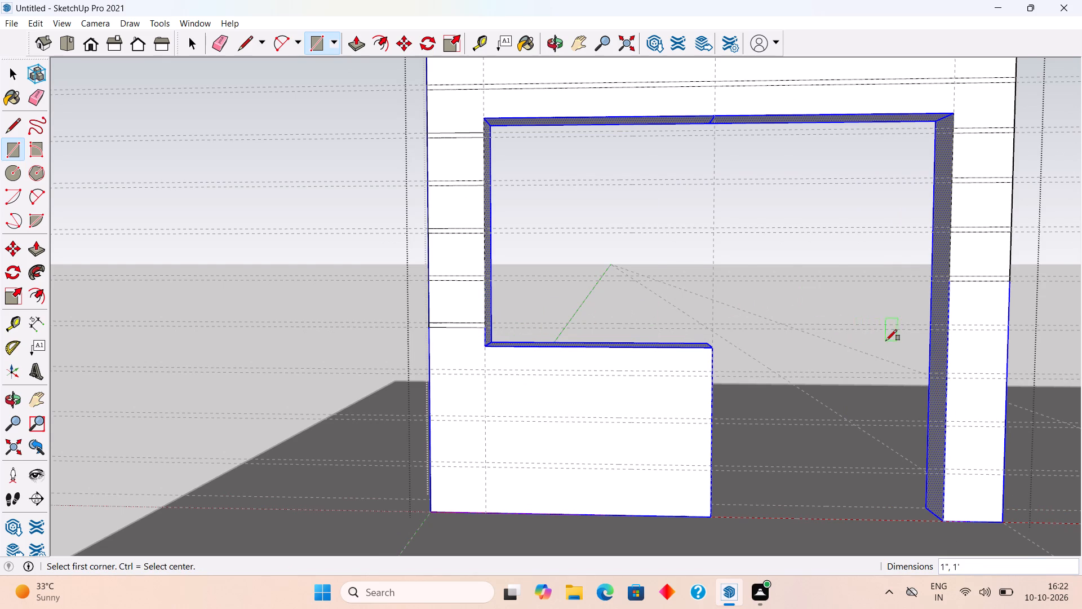
scroll(888, 339, up, 1)
click(957, 321)
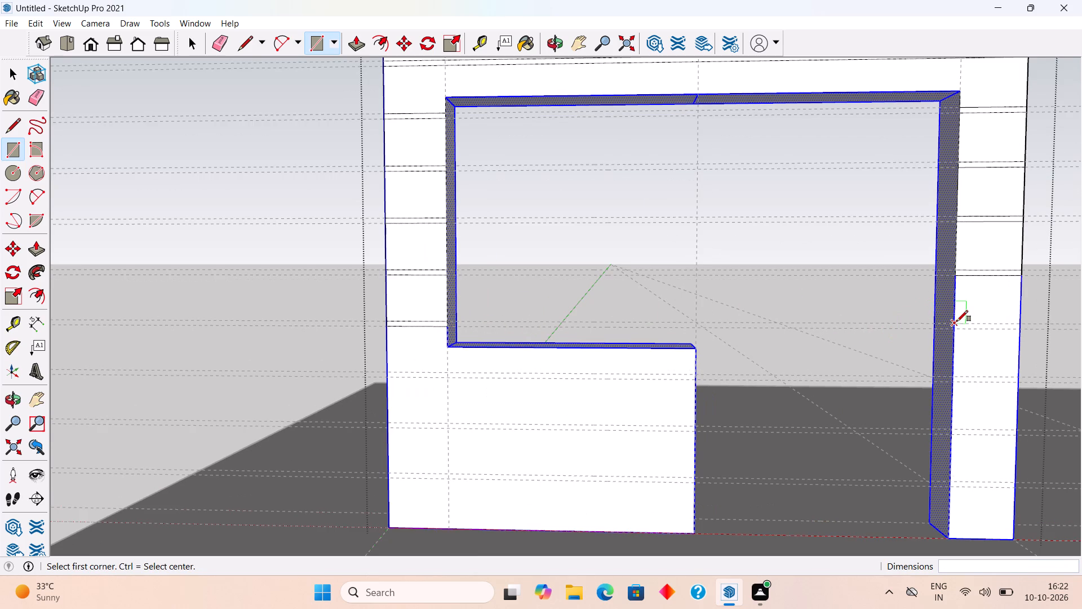
click(1020, 330)
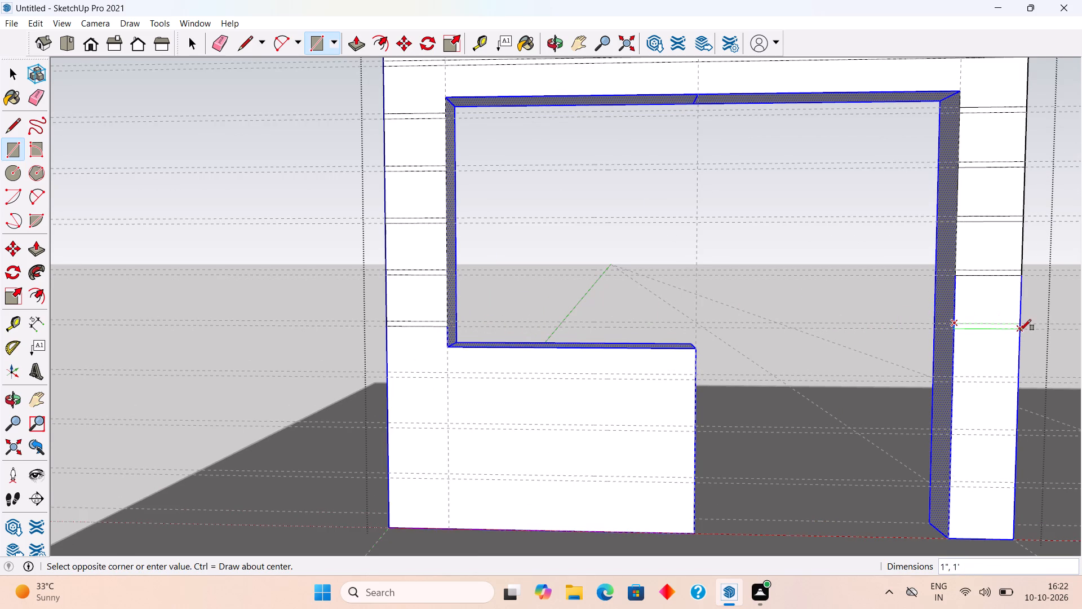
At the first two guide pairs below the sill, draw 1" by 5' groove rectangles under the window and 1" by 1' ones on the door-side pier.
click(389, 369)
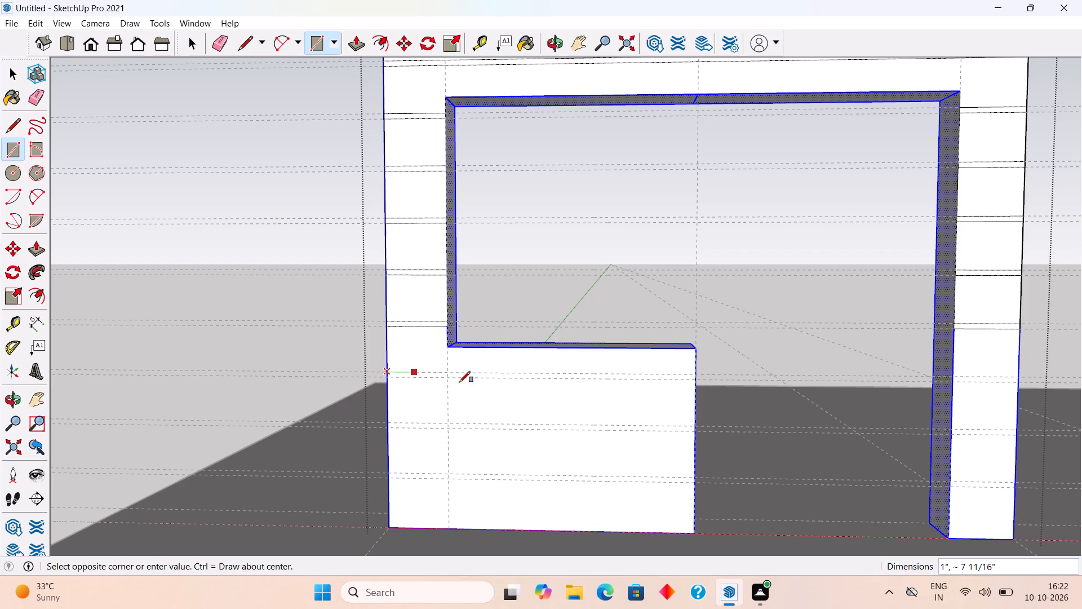
click(694, 382)
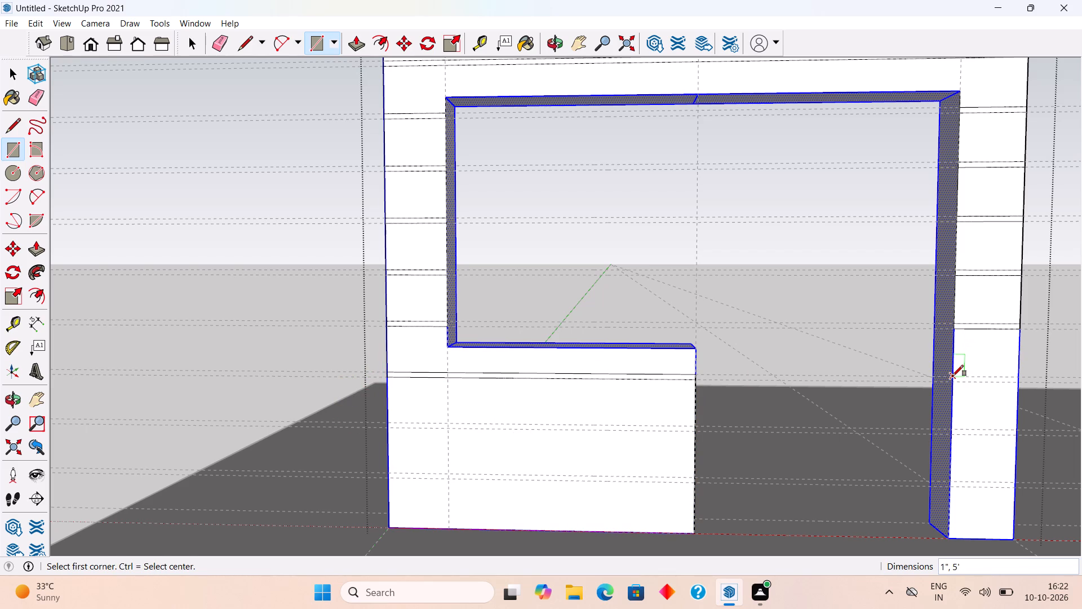
click(952, 376)
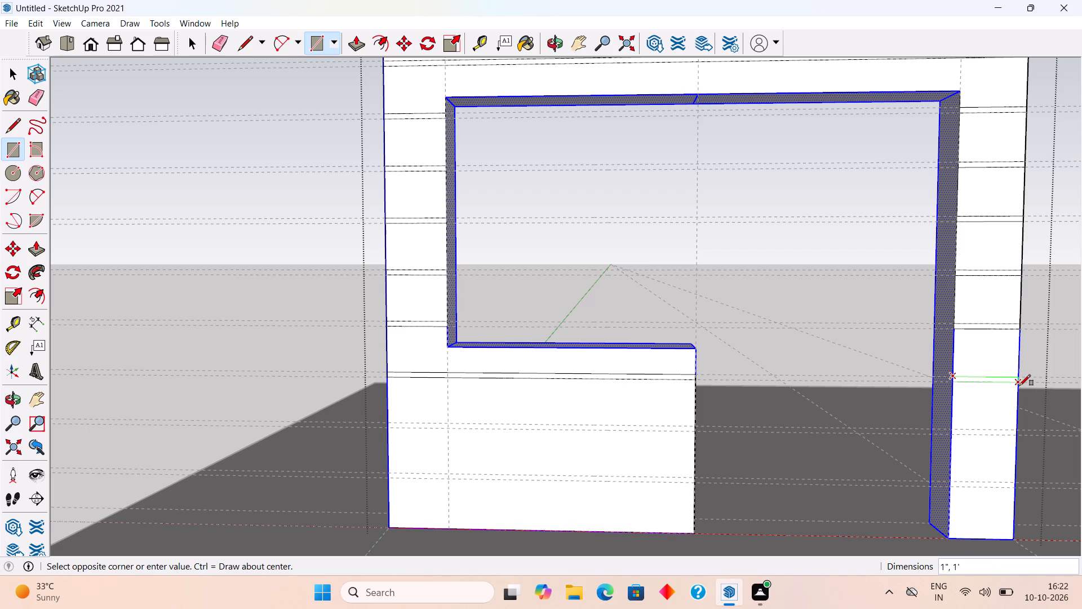
click(1019, 386)
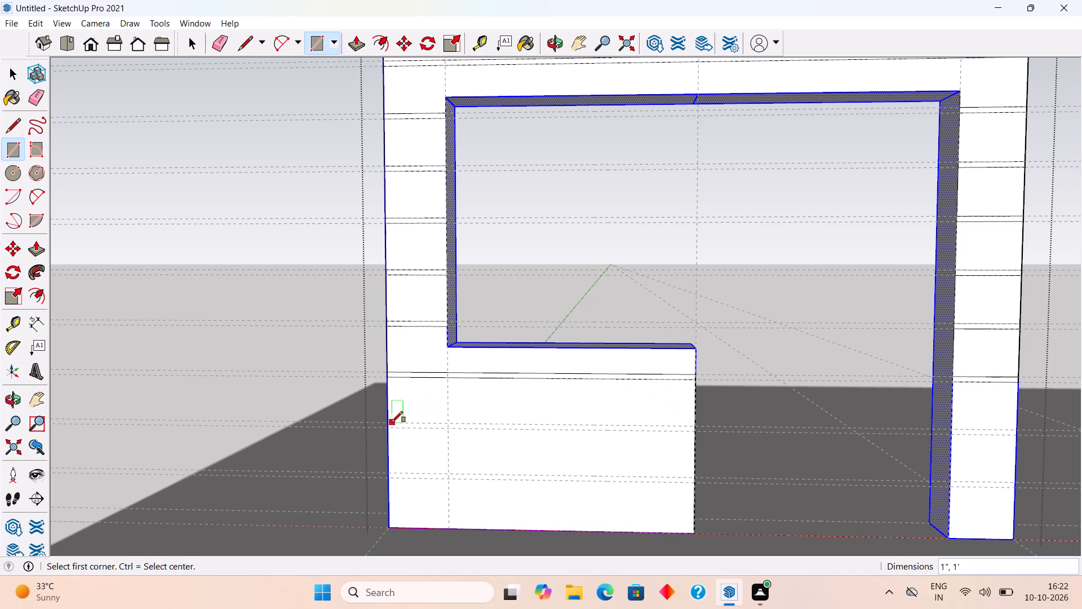
click(392, 422)
click(696, 430)
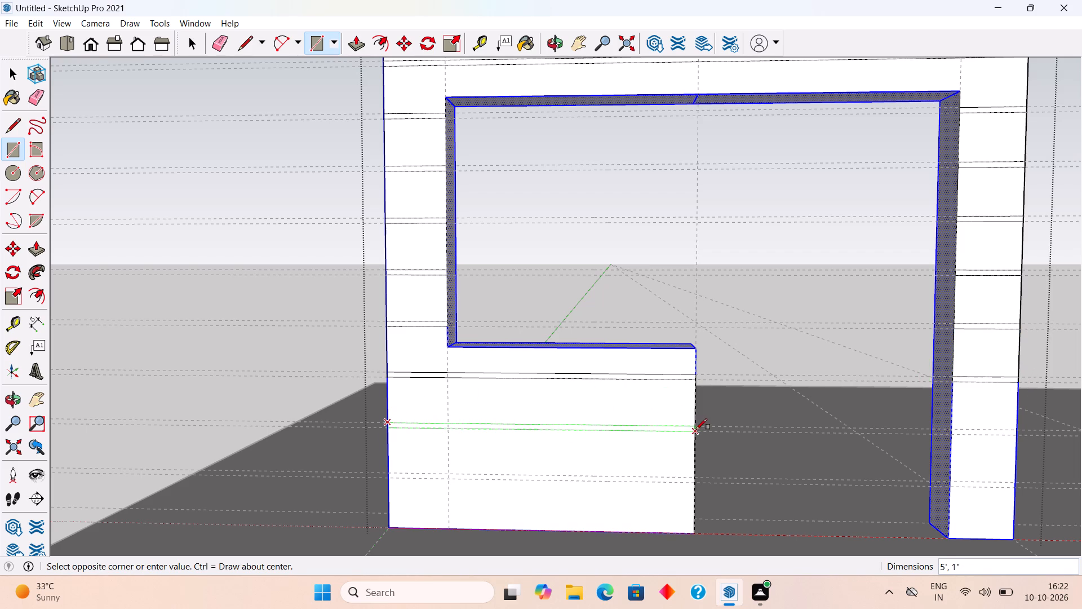
click(955, 428)
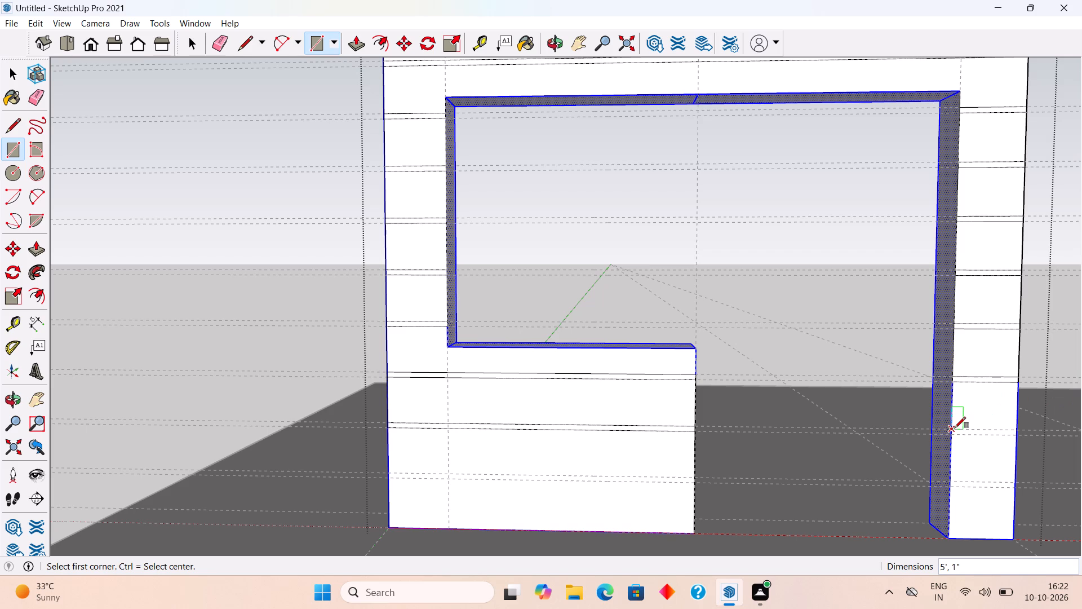
click(1014, 434)
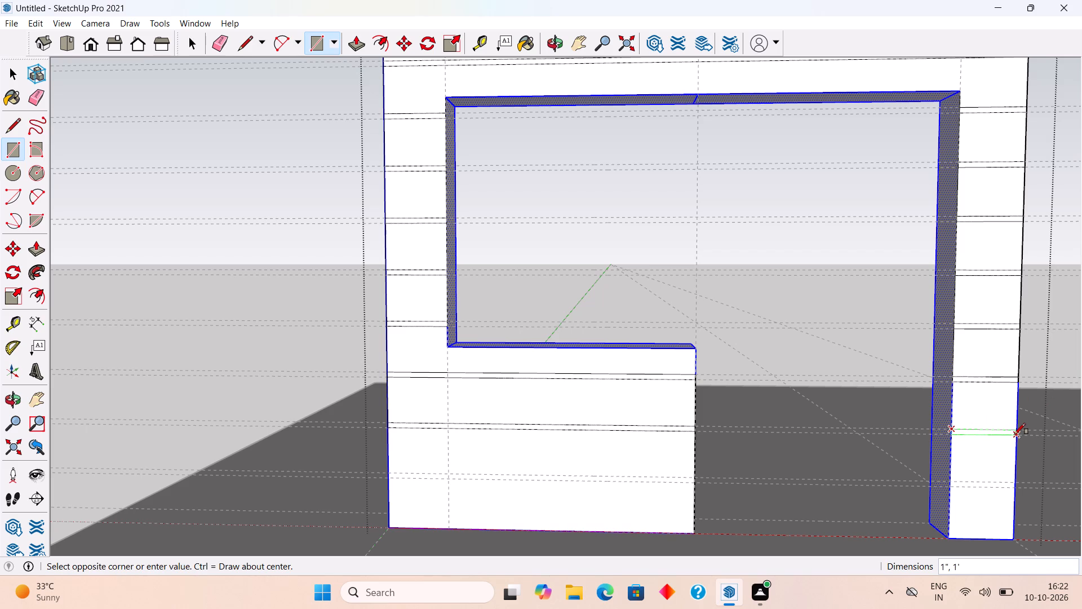
At the third guide pair below the sill, draw a 1" by 5' groove rectangle under the window and a 1" by 1' one on the door-side pier.
scroll(826, 483, down, 5)
scroll(827, 582, up, 3)
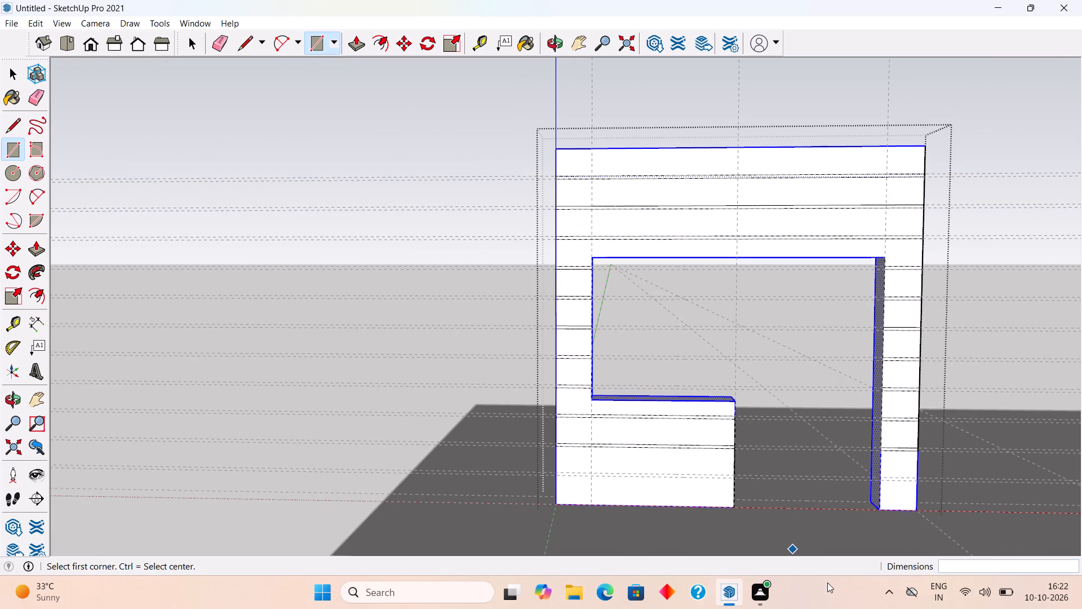
scroll(827, 582, up, 1)
scroll(898, 536, up, 9)
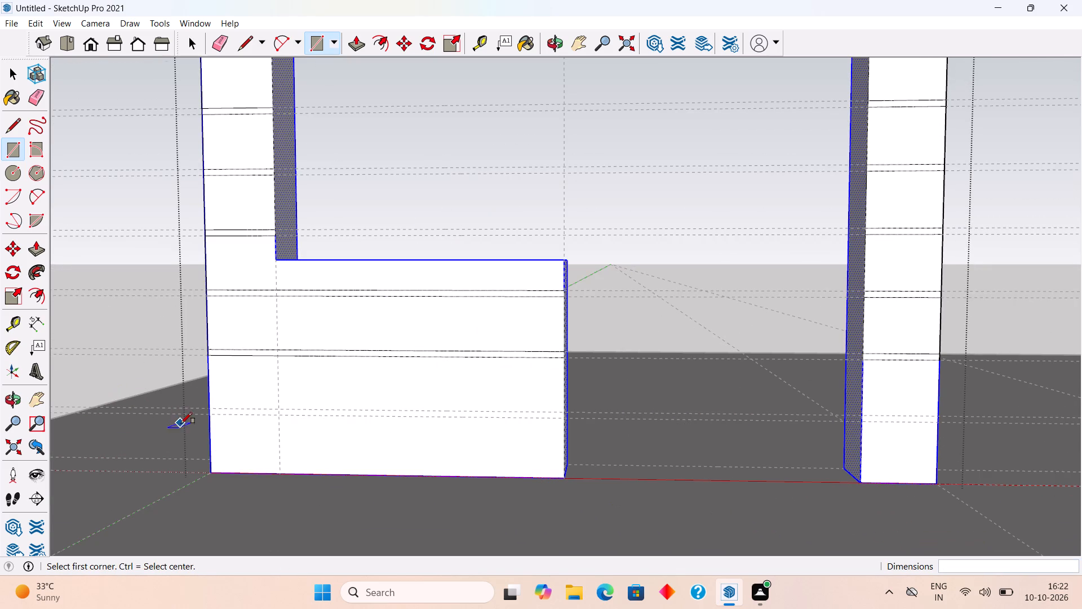
click(211, 408)
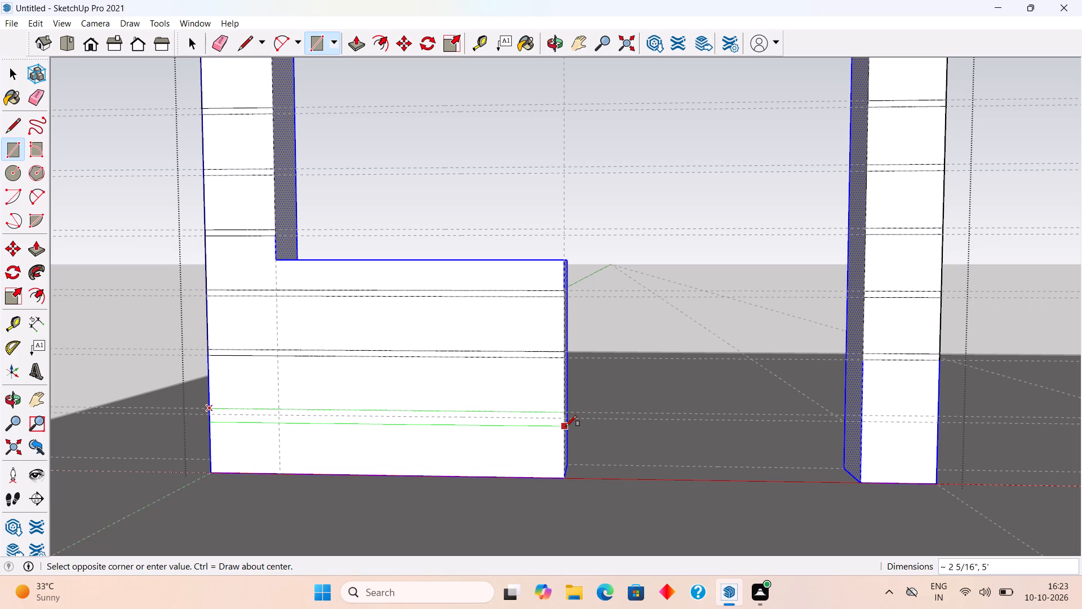
click(563, 418)
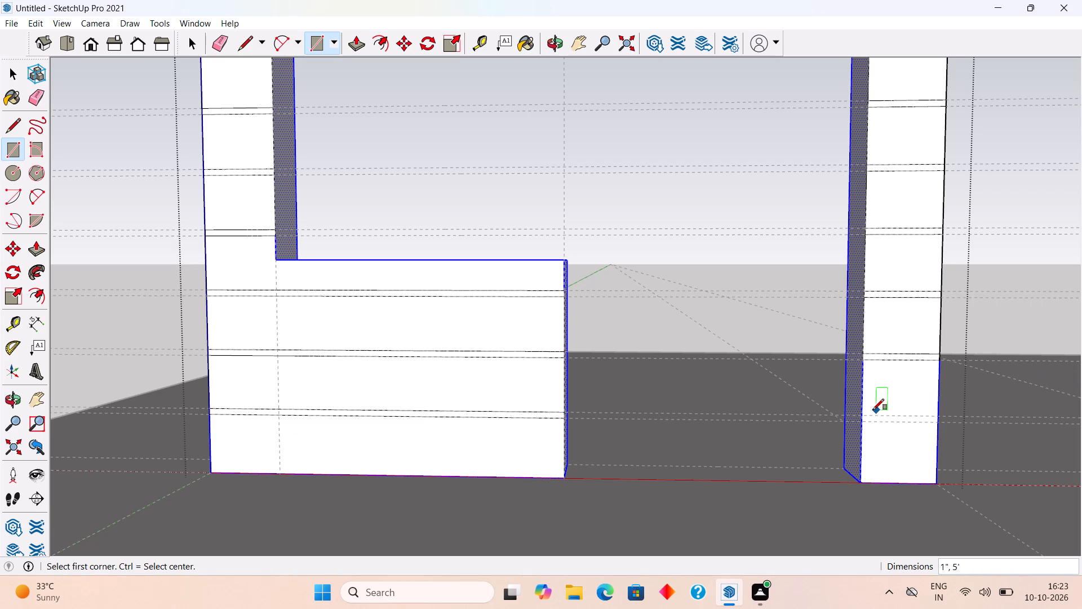
click(865, 415)
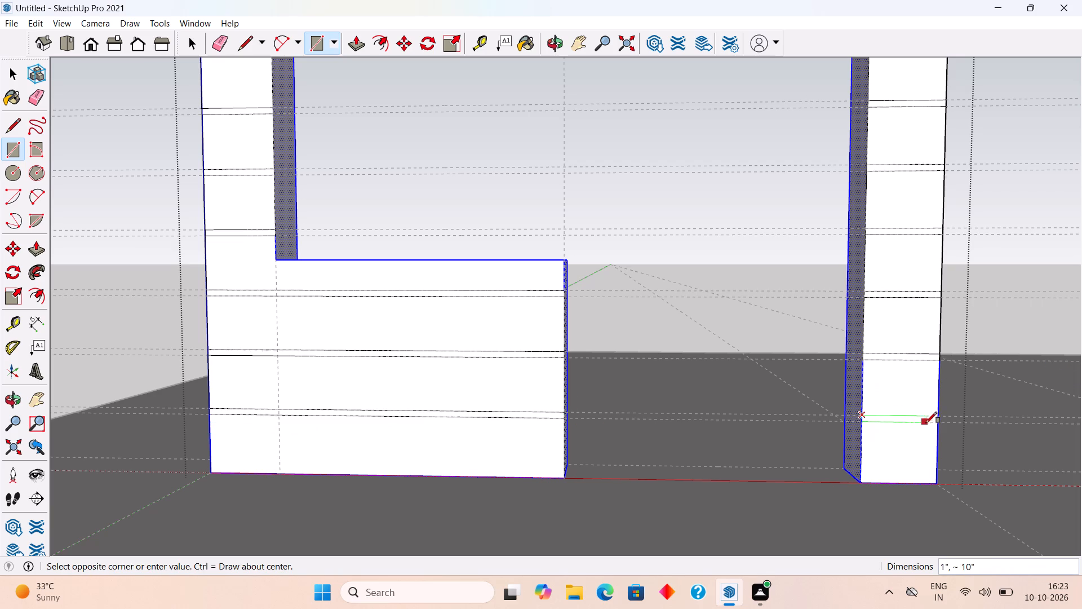
click(939, 425)
key(space)
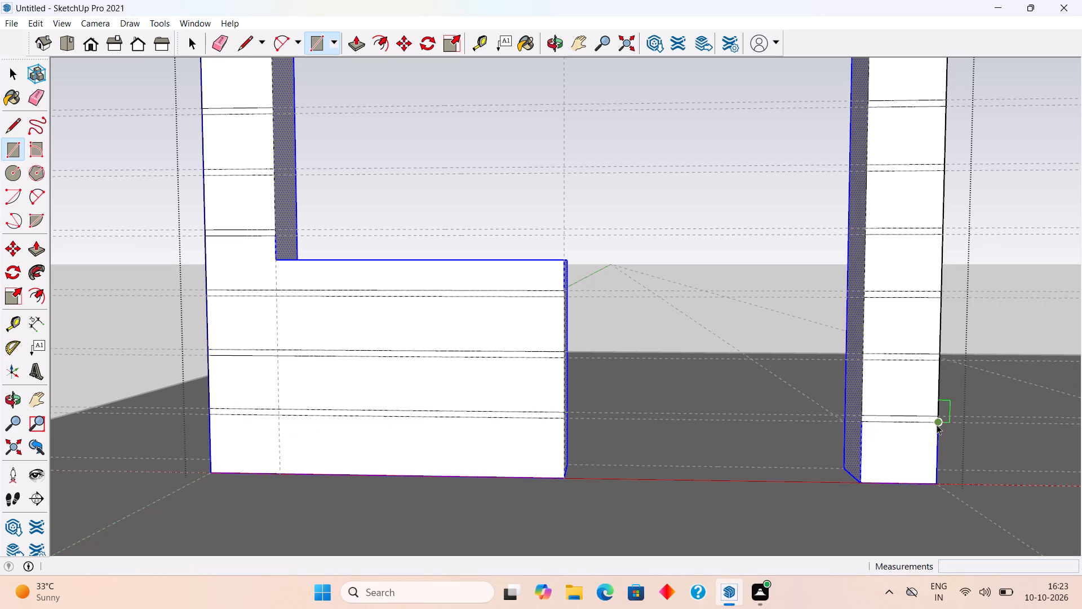
Push the three full-width groove strips above the openings 1" into the wall face.
scroll(937, 425, down, 9)
scroll(491, 429, up, 2)
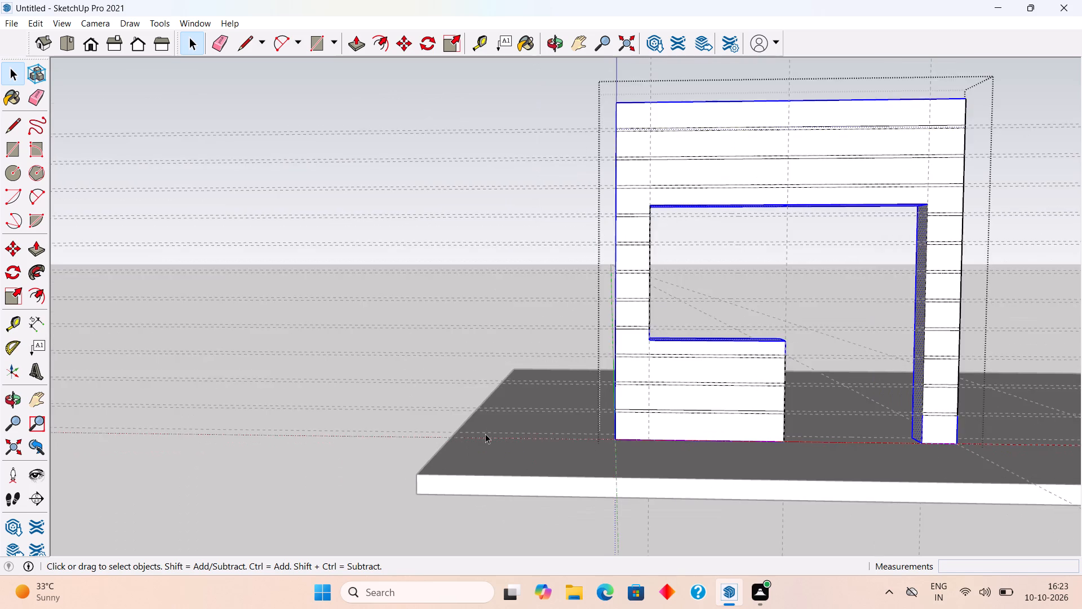
scroll(489, 427, down, 4)
scroll(669, 282, up, 6)
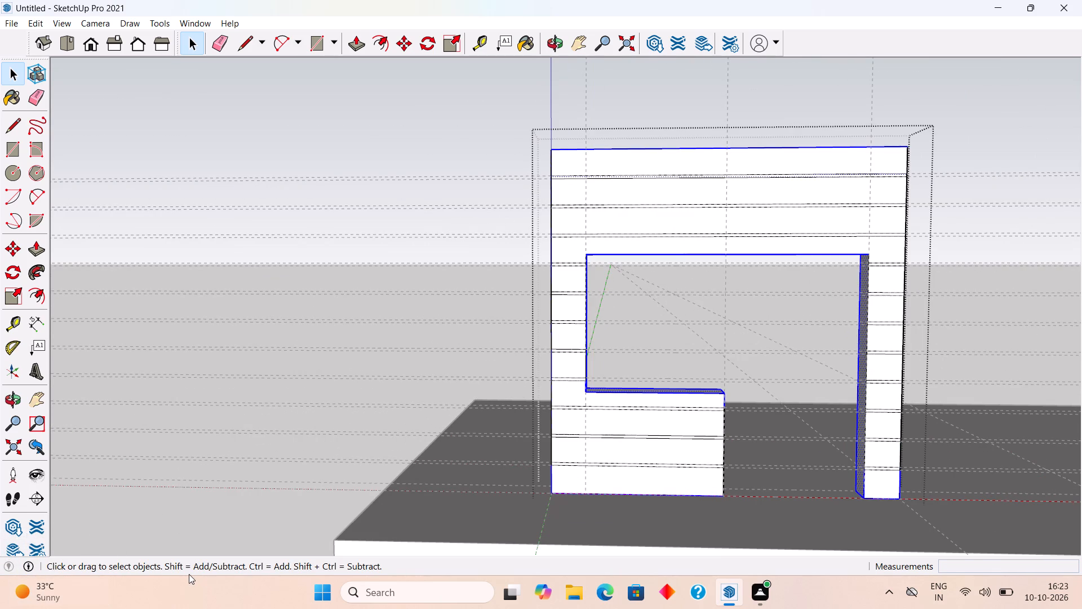
scroll(189, 574, up, 1)
scroll(182, 573, down, 5)
scroll(940, 138, up, 3)
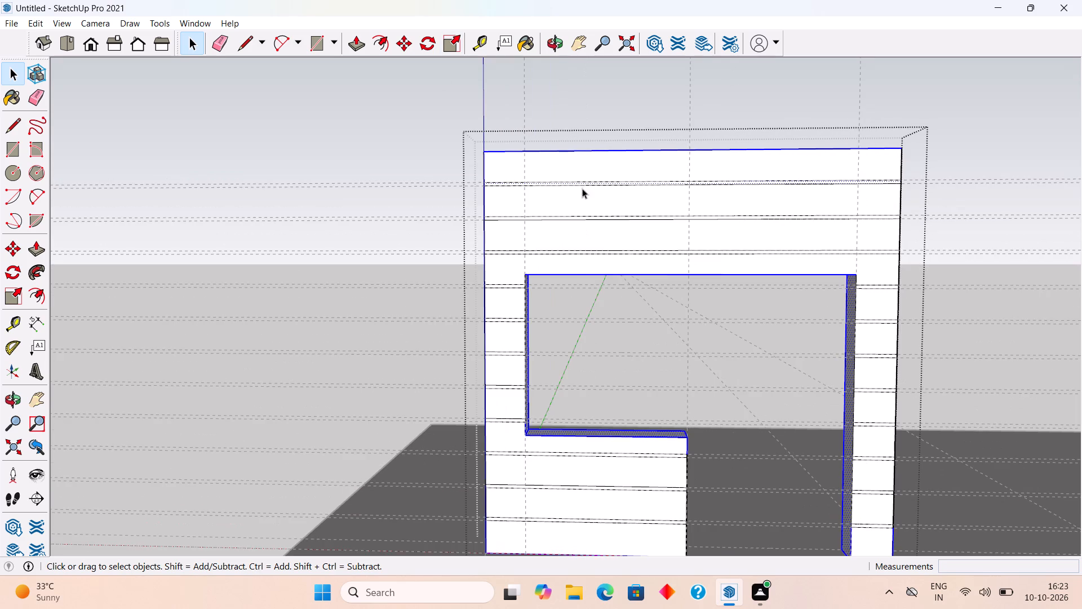
middle_drag(589, 194, 695, 262)
scroll(613, 290, up, 5)
middle_drag(460, 166, 518, 257)
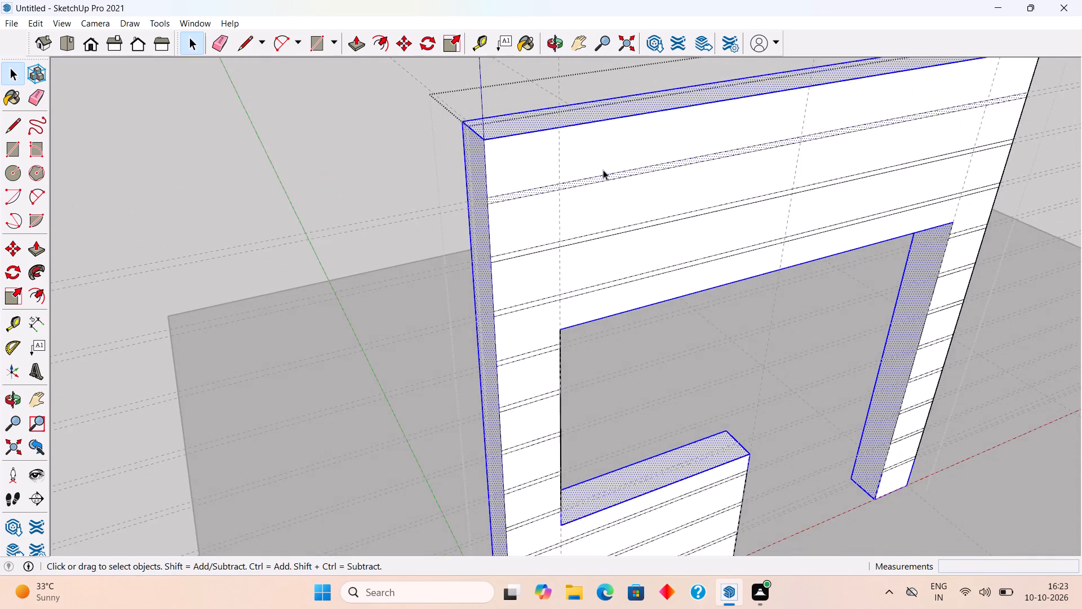
scroll(603, 169, up, 4)
key(p)
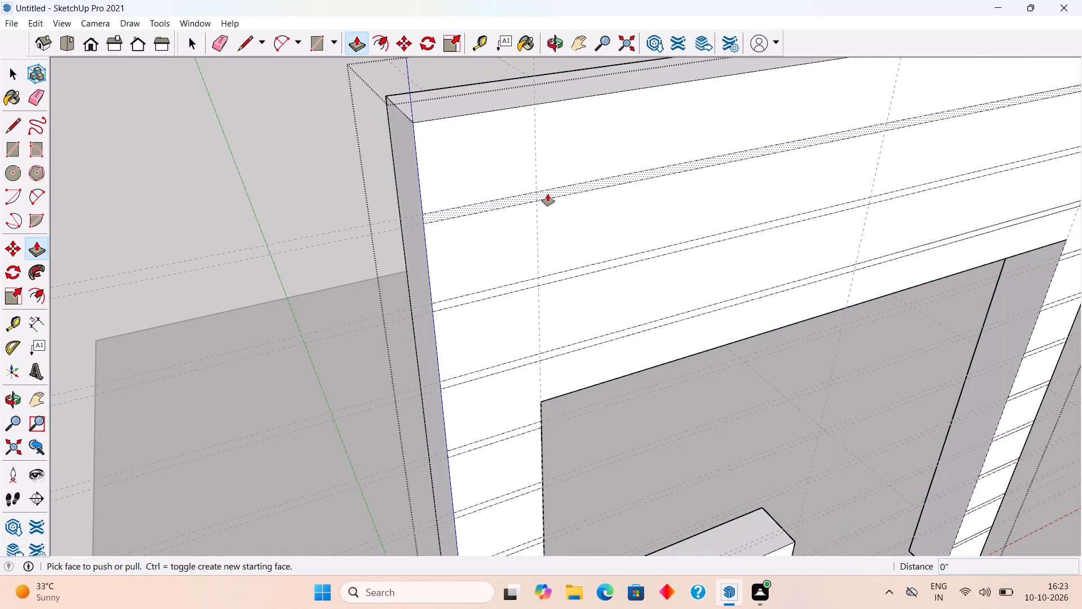
click(548, 194)
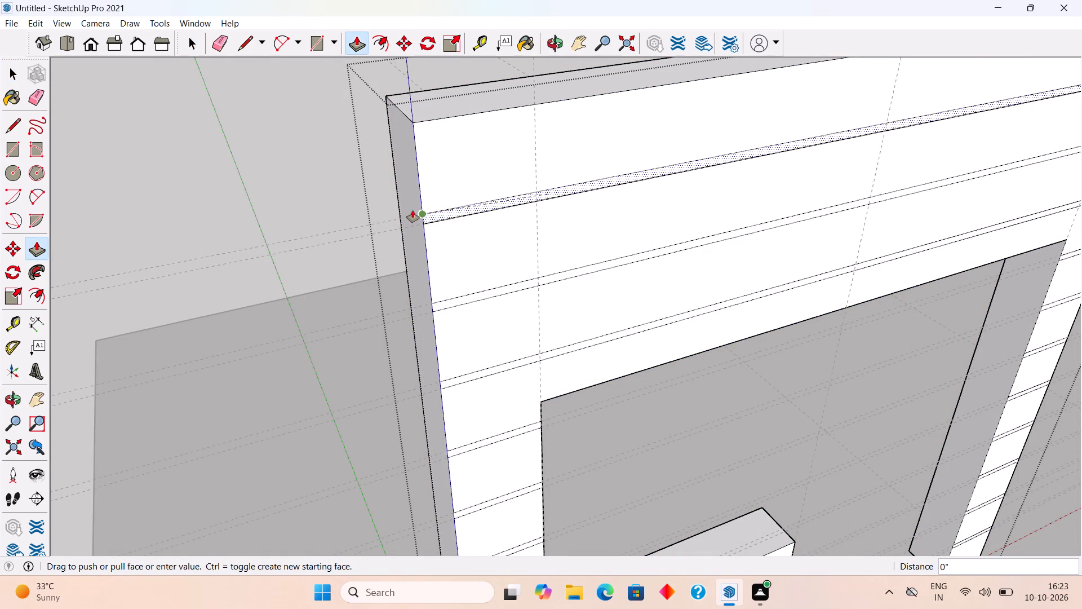
text(1")
key(Return)
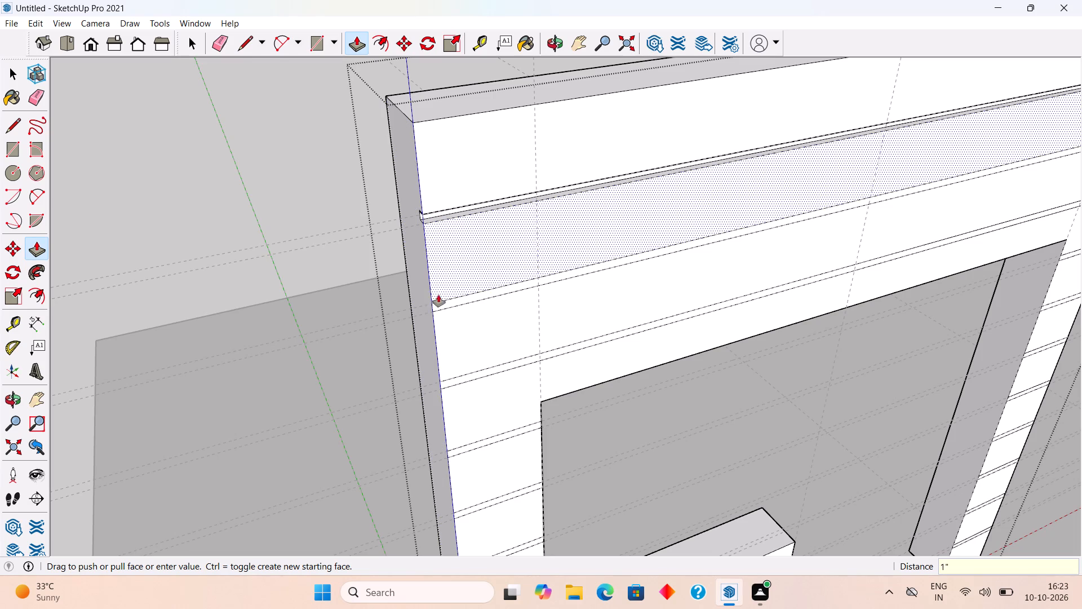
double_click(442, 307)
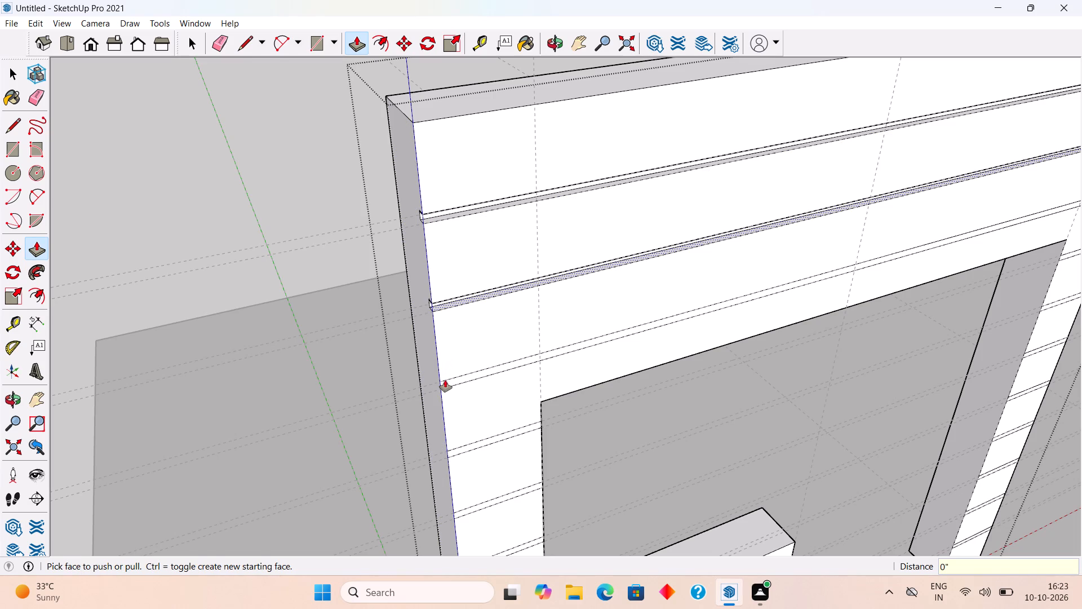
double_click(445, 382)
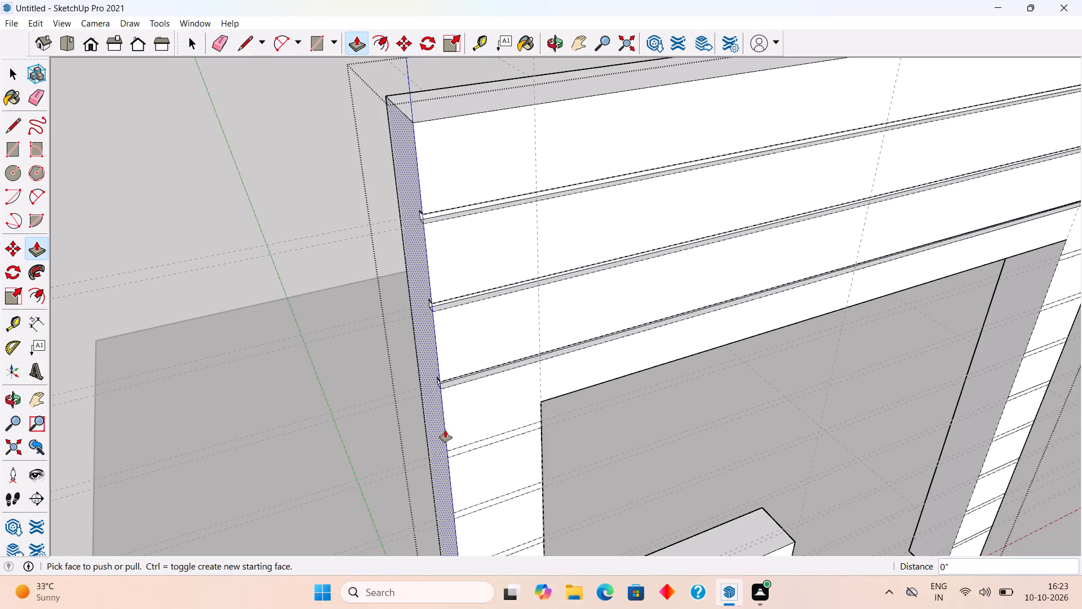
Push the short groove strips on the window-side pier 1" into the wall, working downward from the one beside the opening's top.
double_click(477, 447)
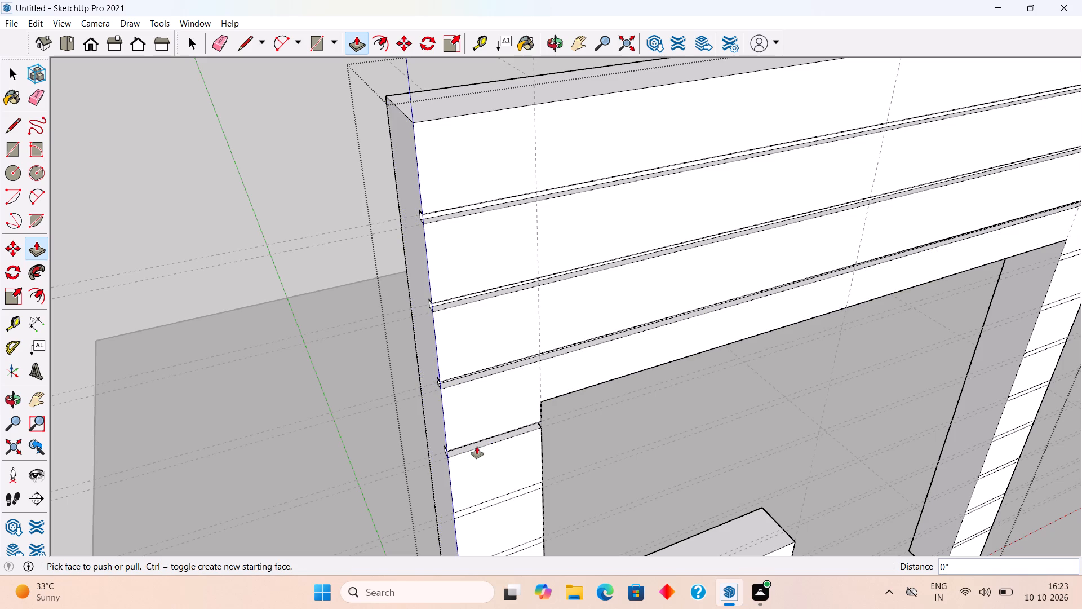
scroll(476, 447, down, 6)
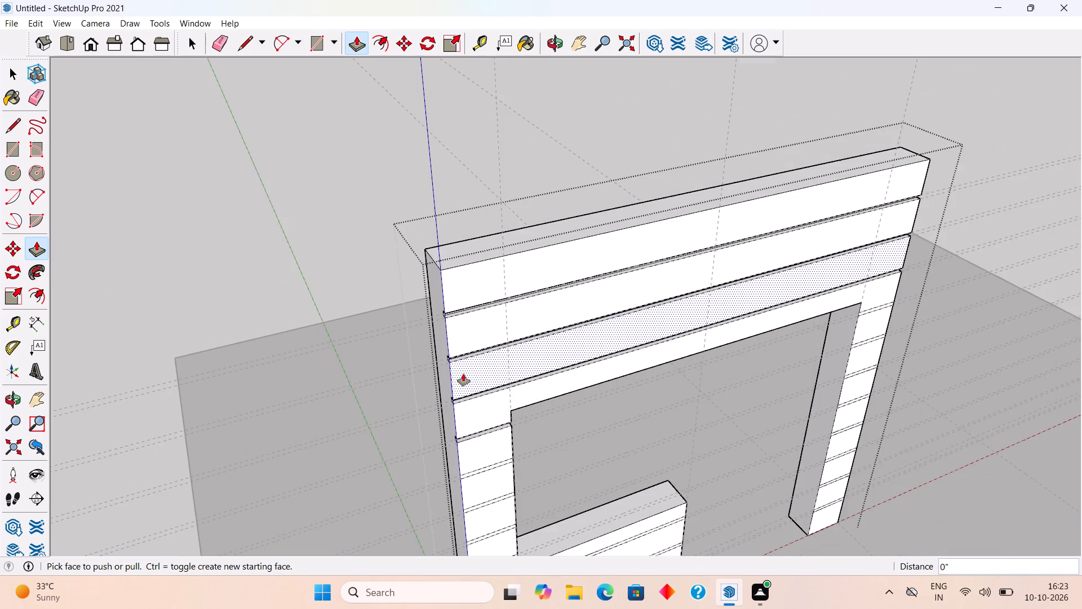
scroll(462, 369, down, 12)
scroll(486, 490, up, 12)
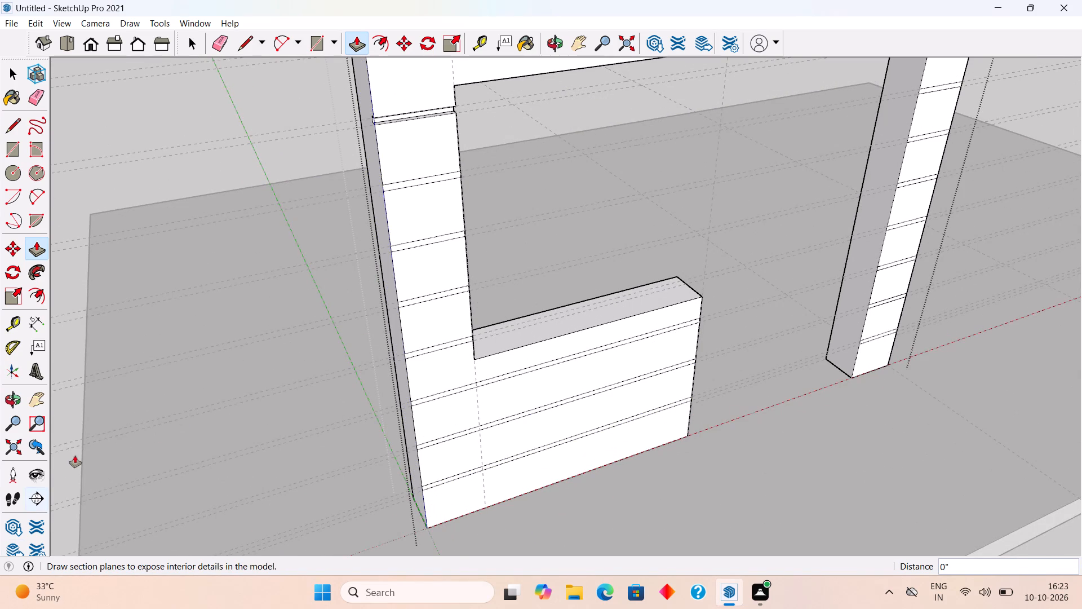
double_click(393, 186)
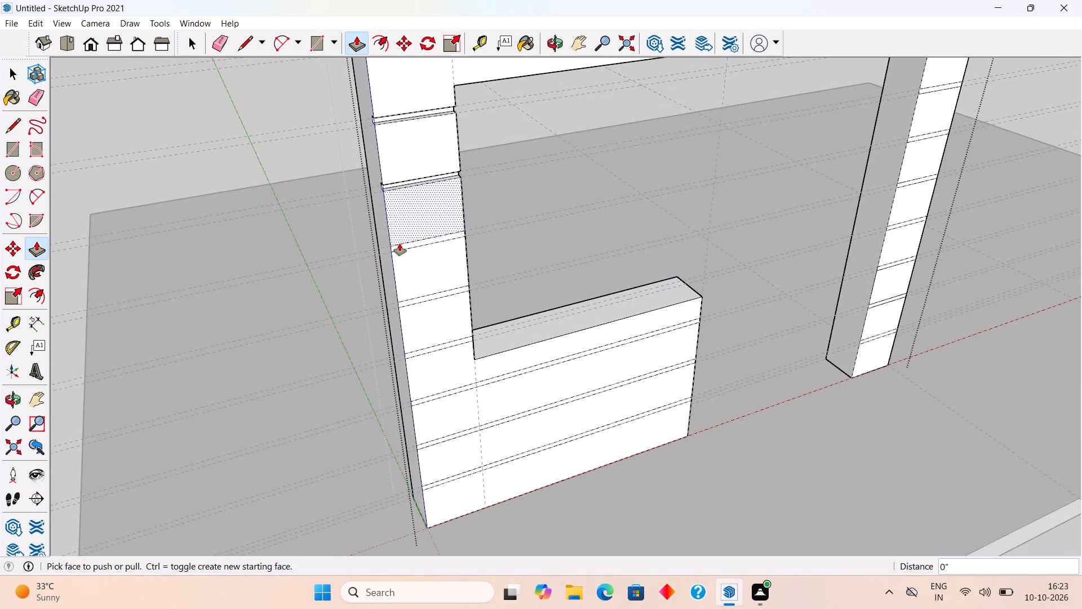
double_click(400, 248)
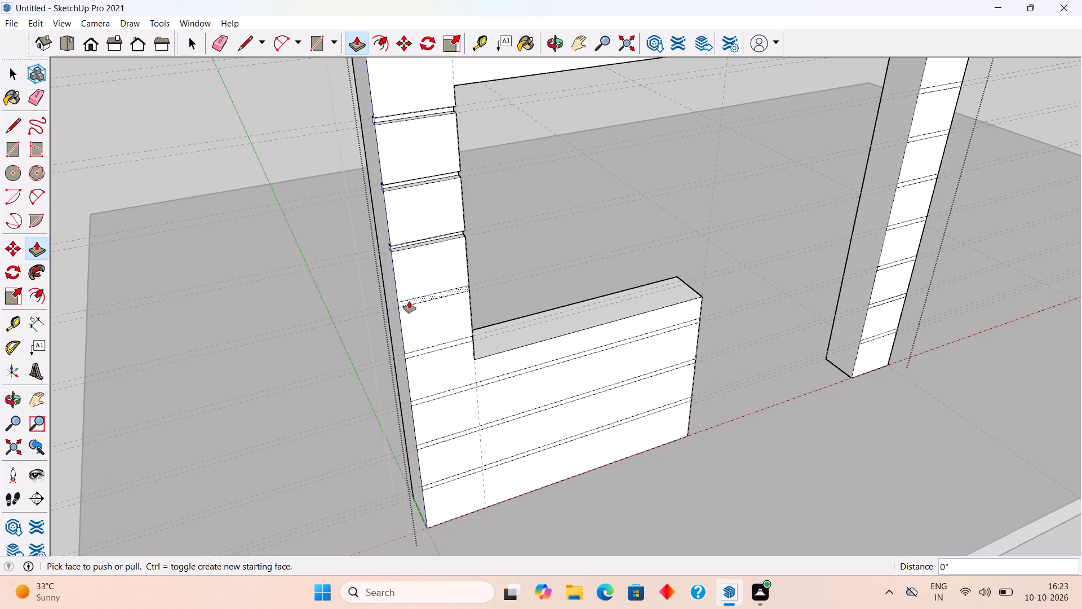
double_click(409, 302)
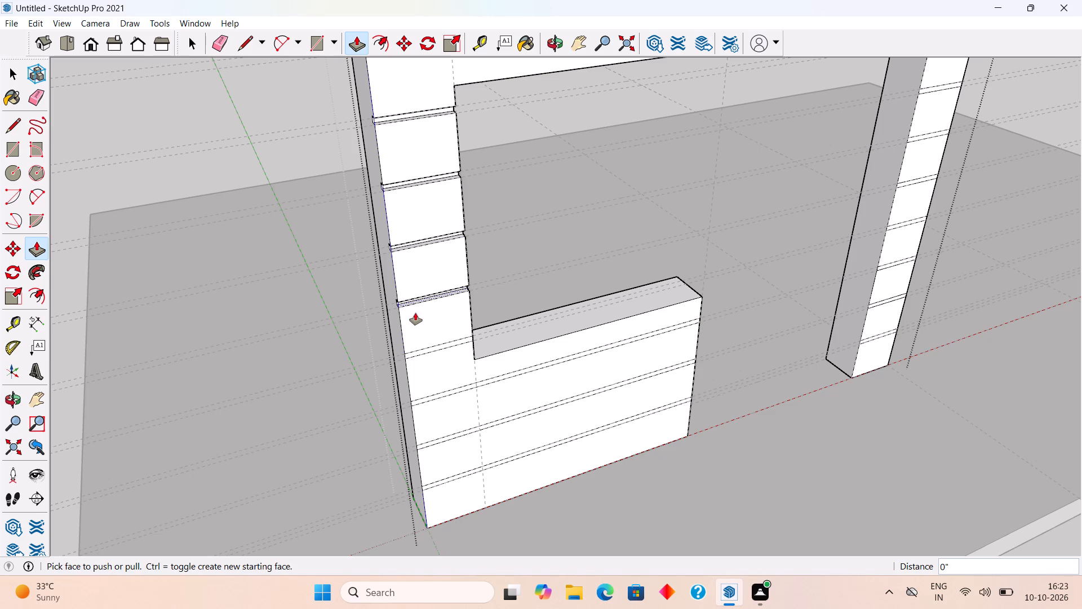
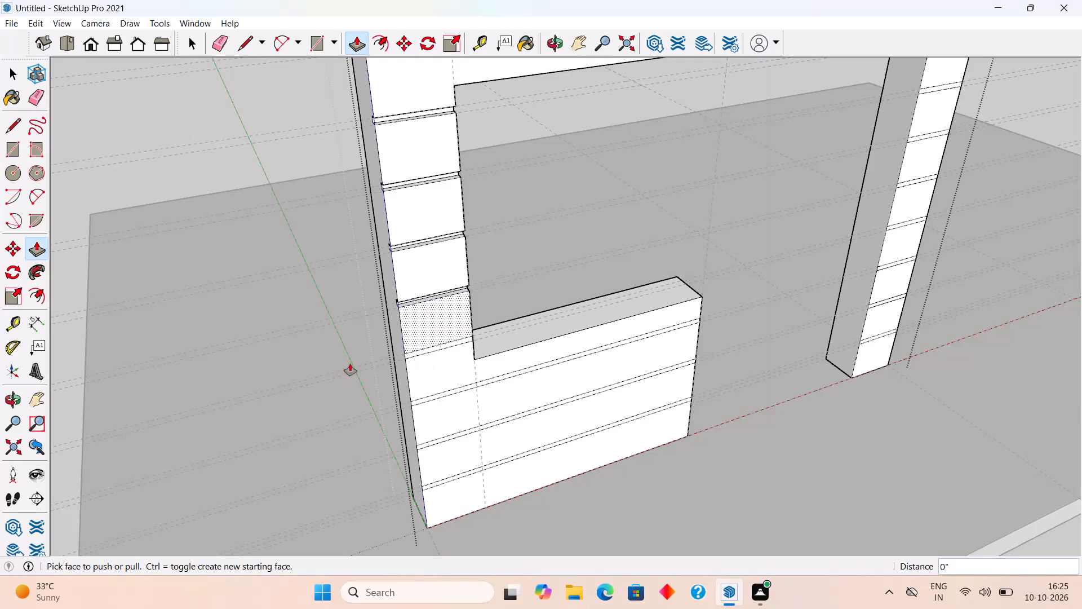
Push the lowest short groove strip on the window-side pier and the three long strips below the sill 1" into the wall.
scroll(436, 412, up, 1)
scroll(401, 343, up, 1)
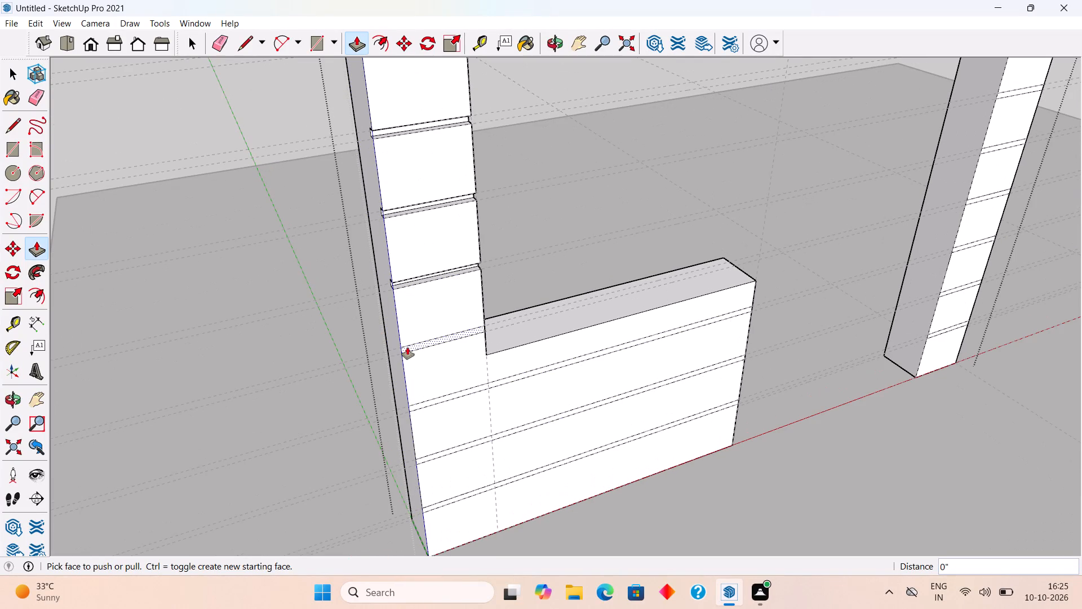
double_click(407, 347)
double_click(419, 404)
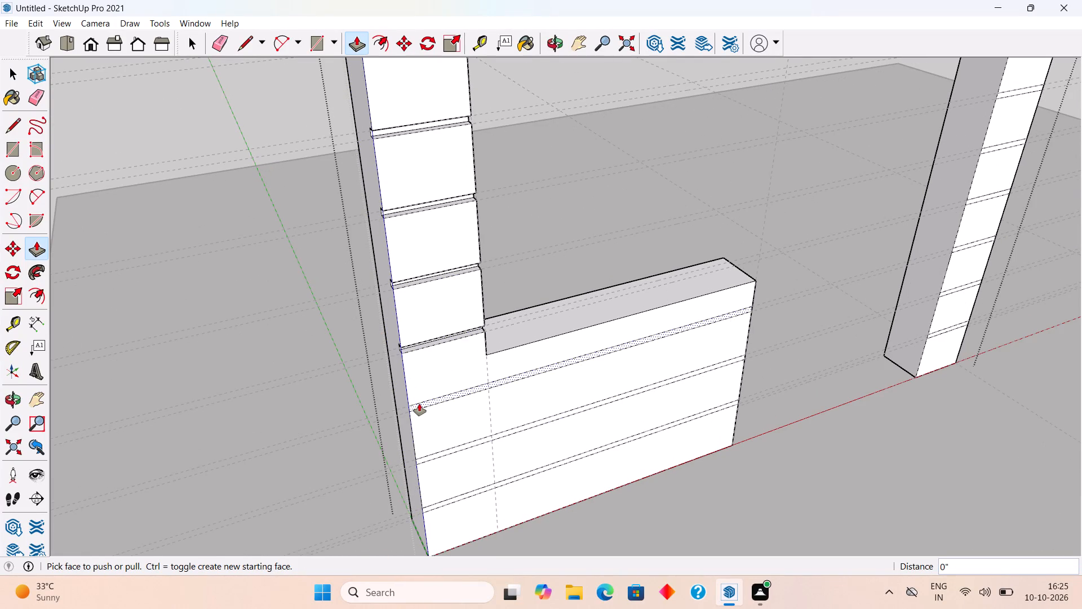
double_click(437, 456)
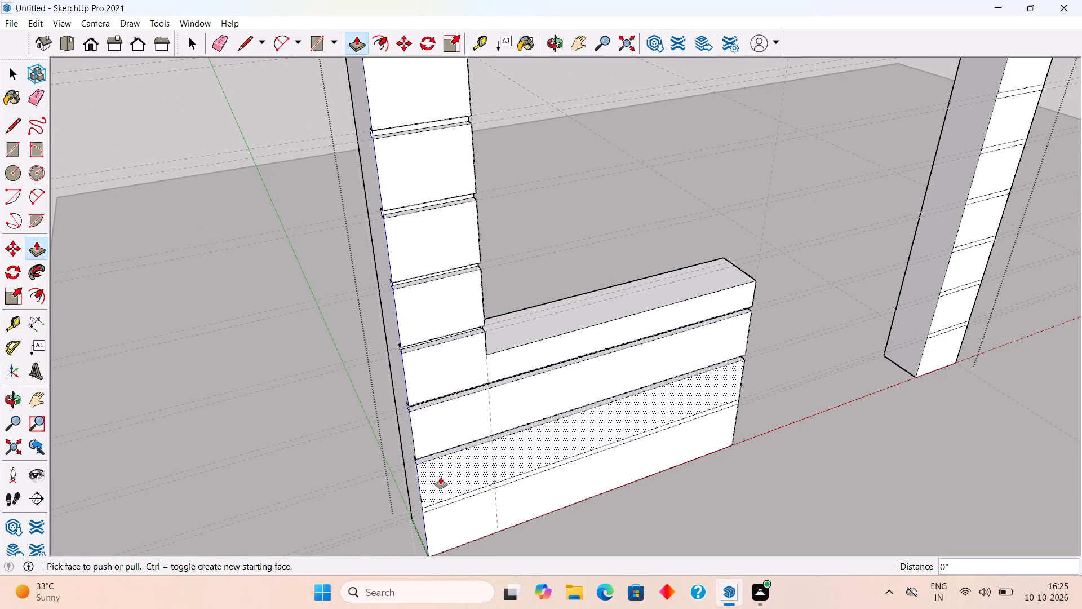
click(441, 504)
click(441, 504)
Push all the short groove strips on the door-side pier 1" into the wall, working from top to bottom.
scroll(441, 504, down, 5)
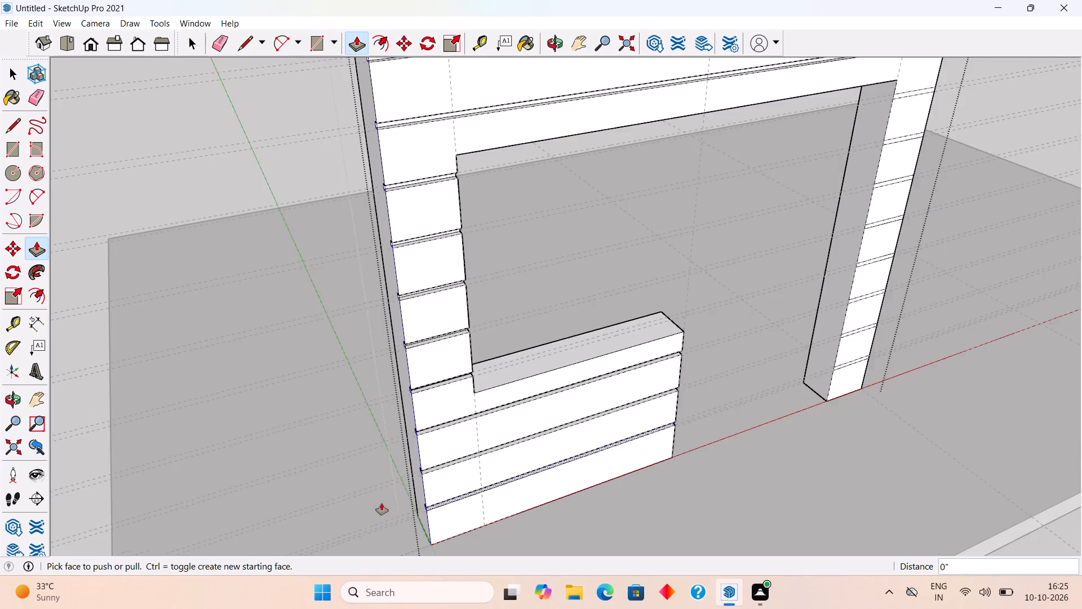
scroll(380, 502, down, 1)
scroll(819, 206, up, 4)
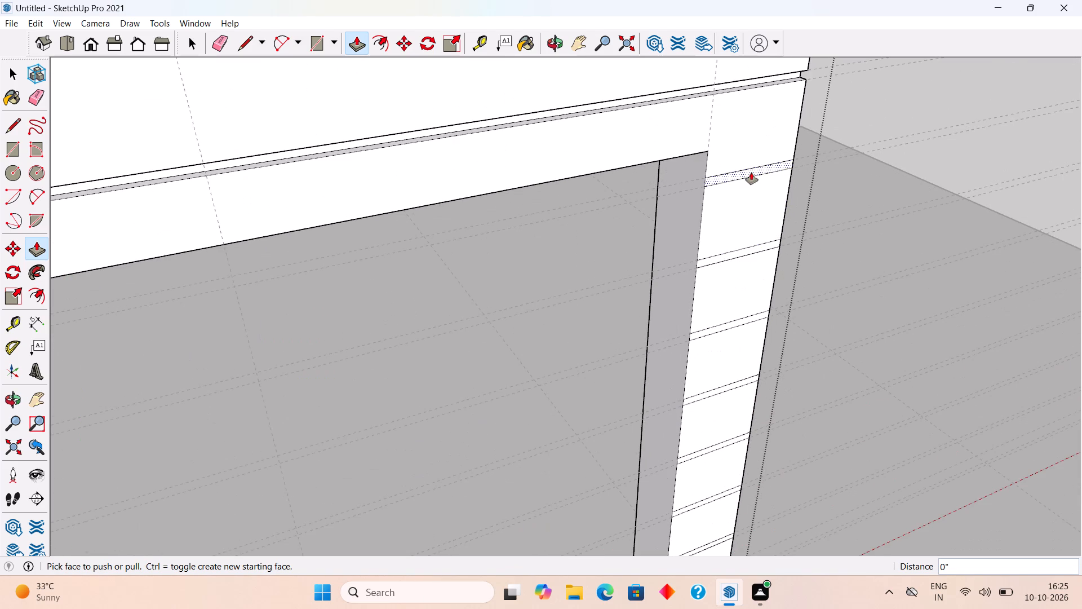
click(751, 173)
click(751, 173)
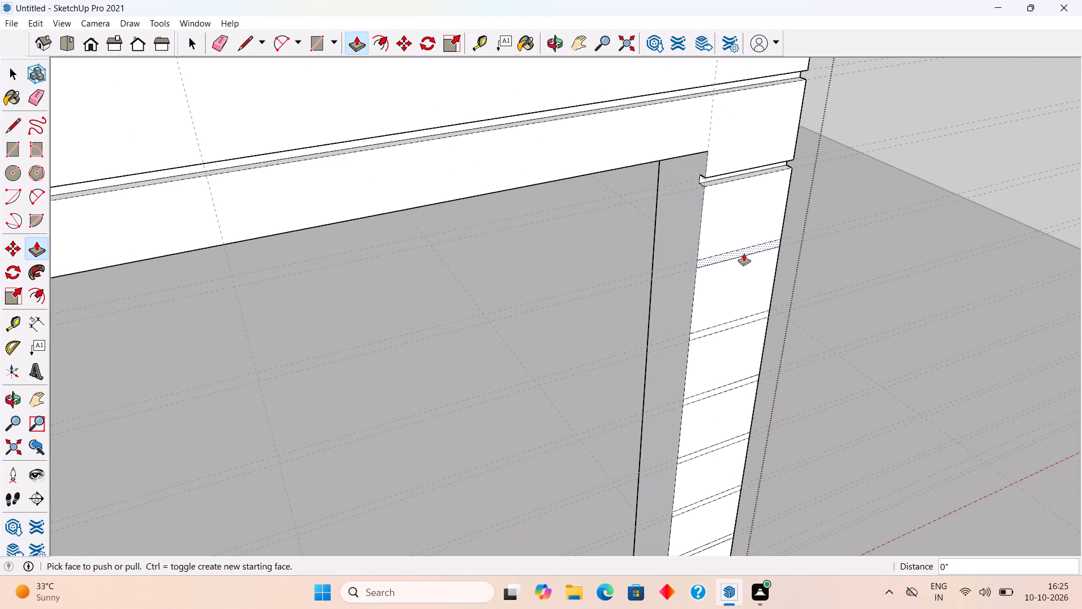
double_click(744, 254)
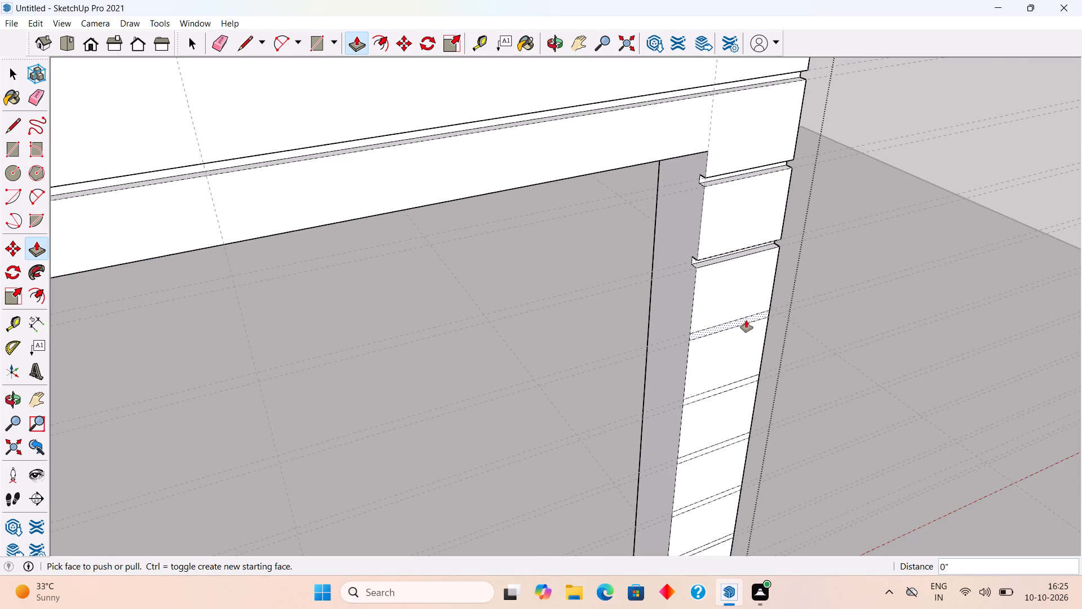
double_click(746, 320)
double_click(746, 379)
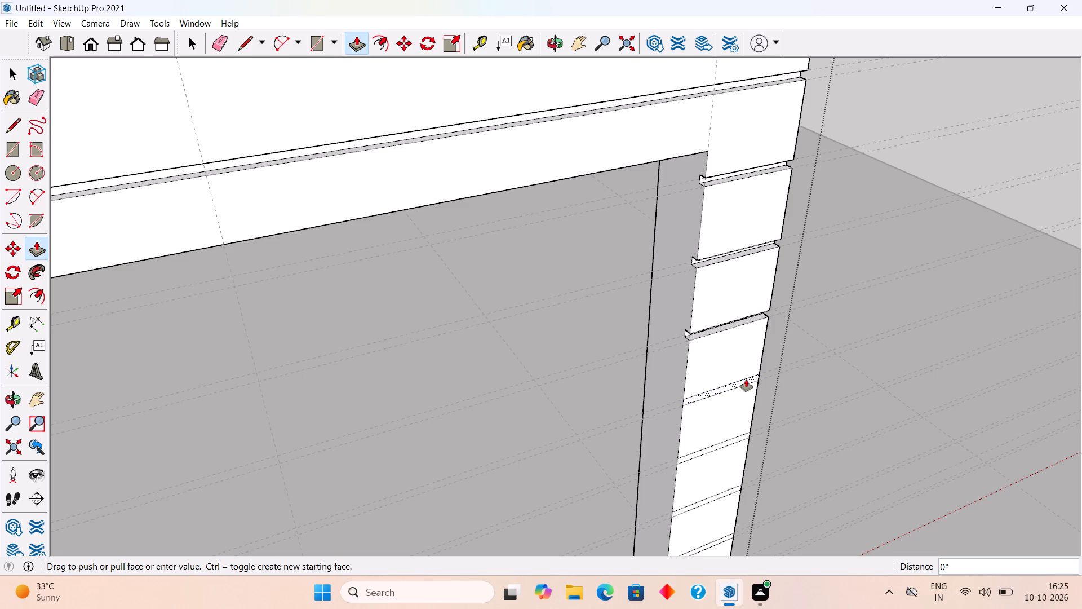
scroll(736, 310, down, 11)
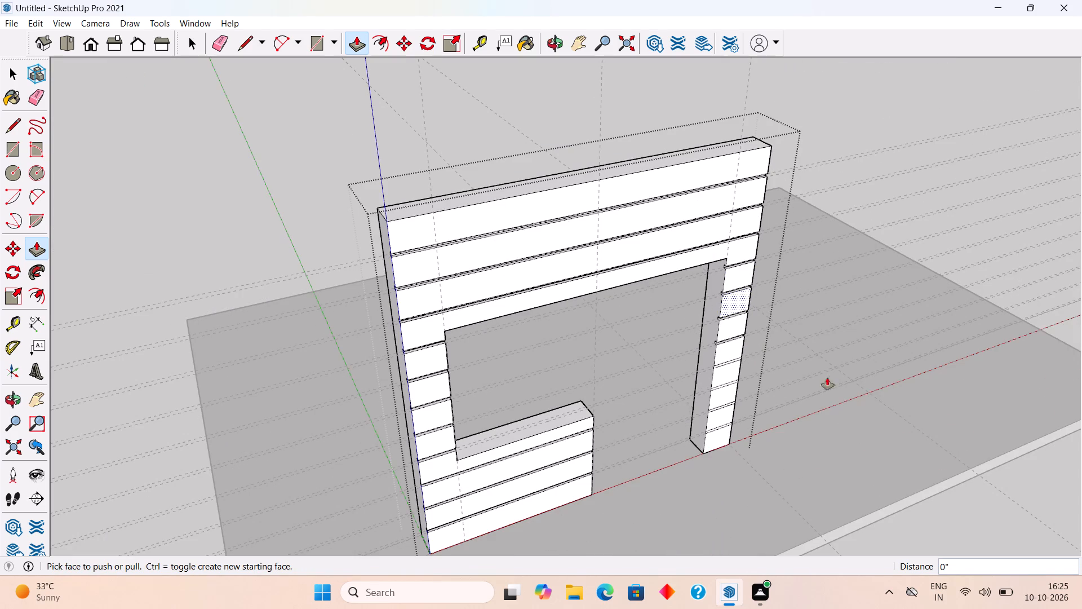
scroll(739, 491, up, 8)
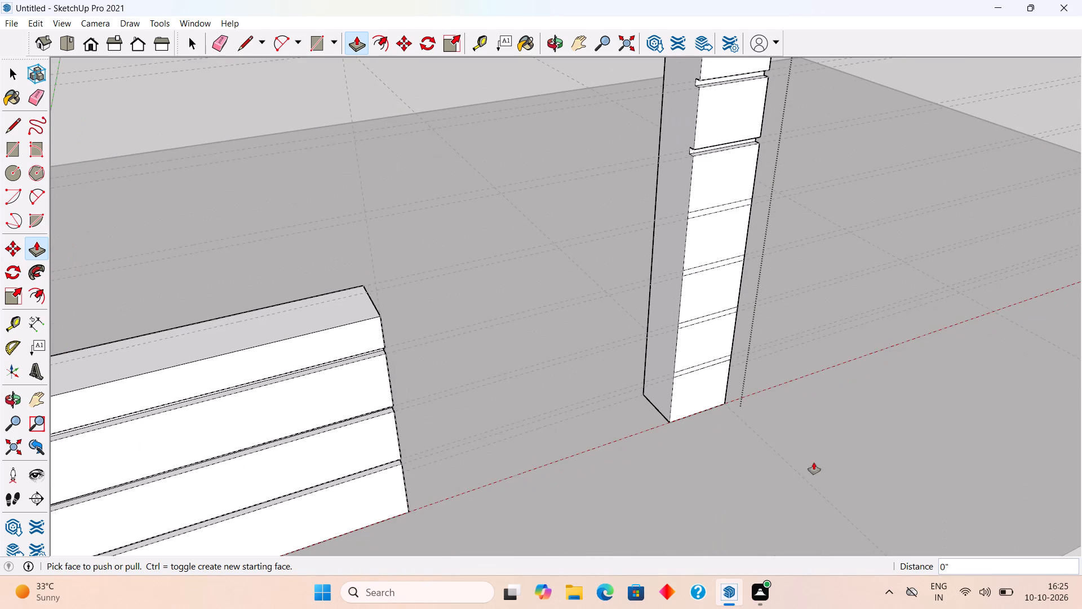
double_click(708, 210)
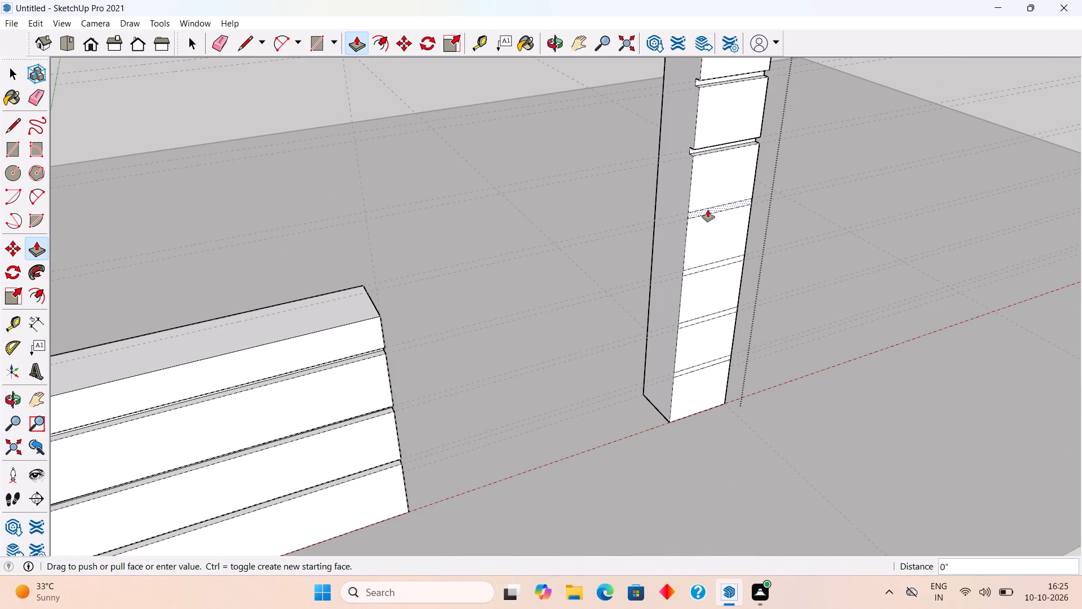
double_click(698, 268)
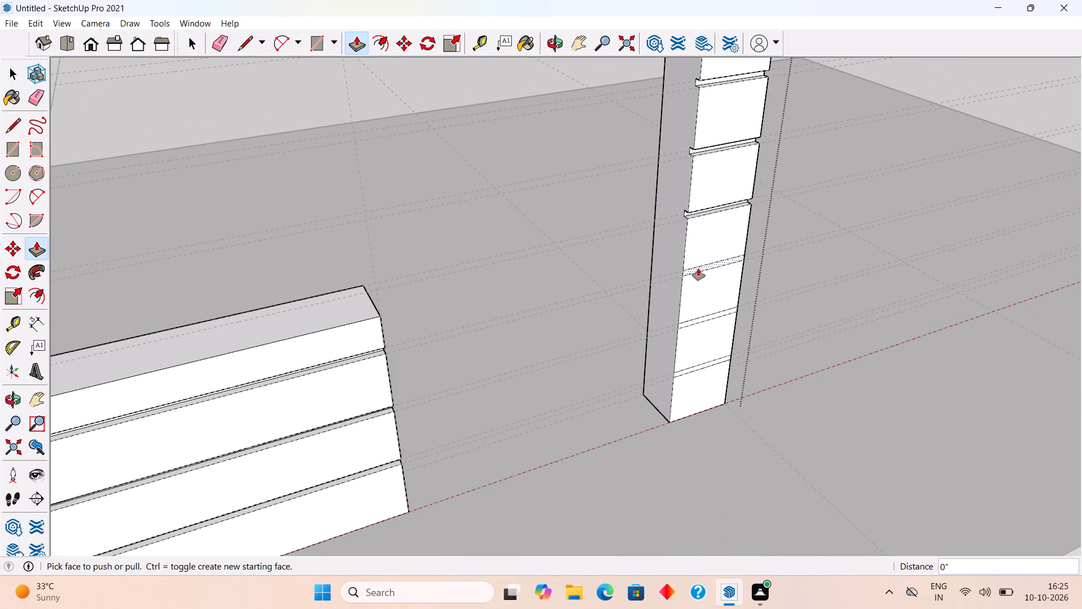
double_click(694, 321)
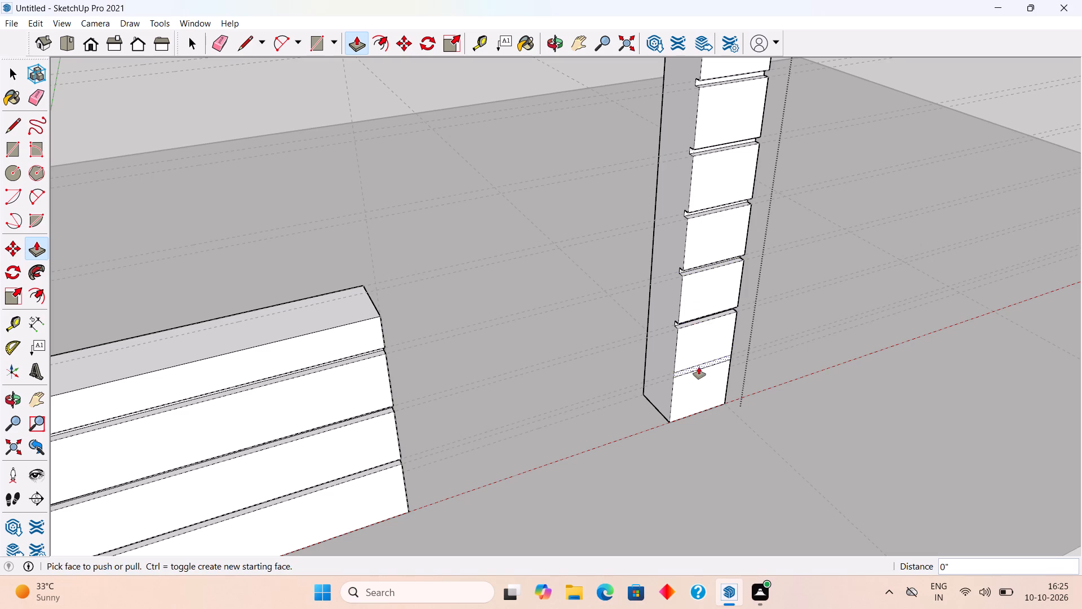
double_click(699, 367)
Exit the wall's editing context and delete all the horizontal groove guide lines, keeping the vertical ones.
scroll(697, 365, down, 14)
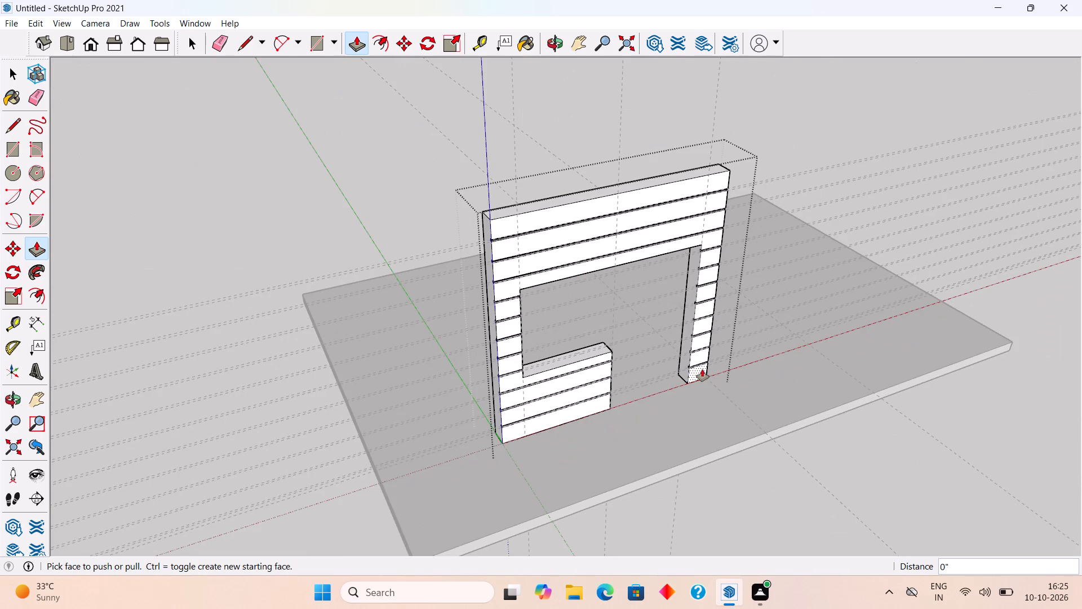
key(space)
scroll(702, 369, down, 1)
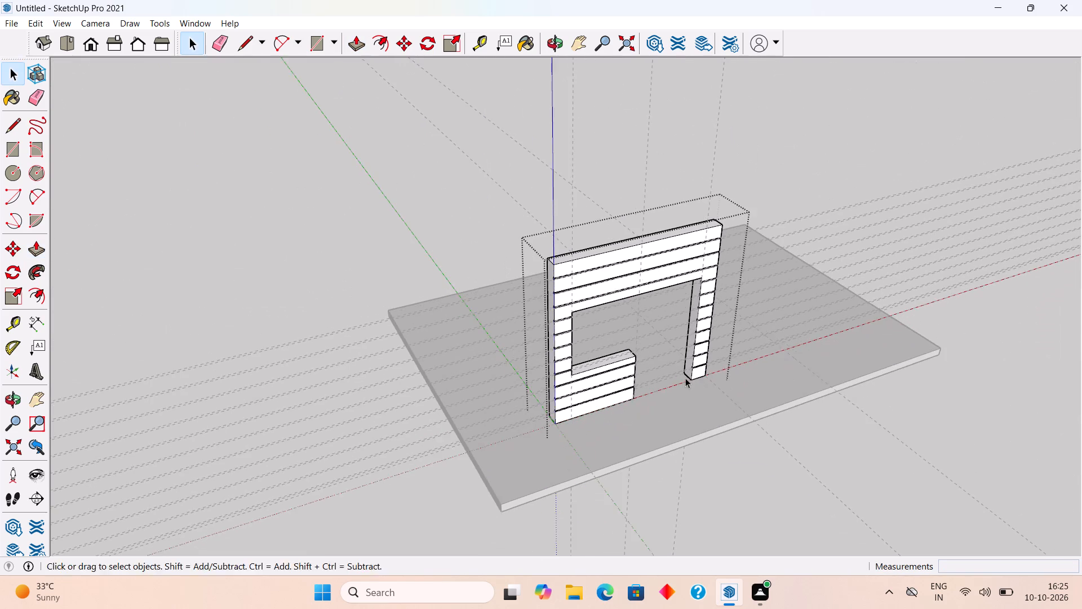
middle_drag(669, 378, 494, 276)
click(424, 100)
middle_drag(607, 330, 715, 243)
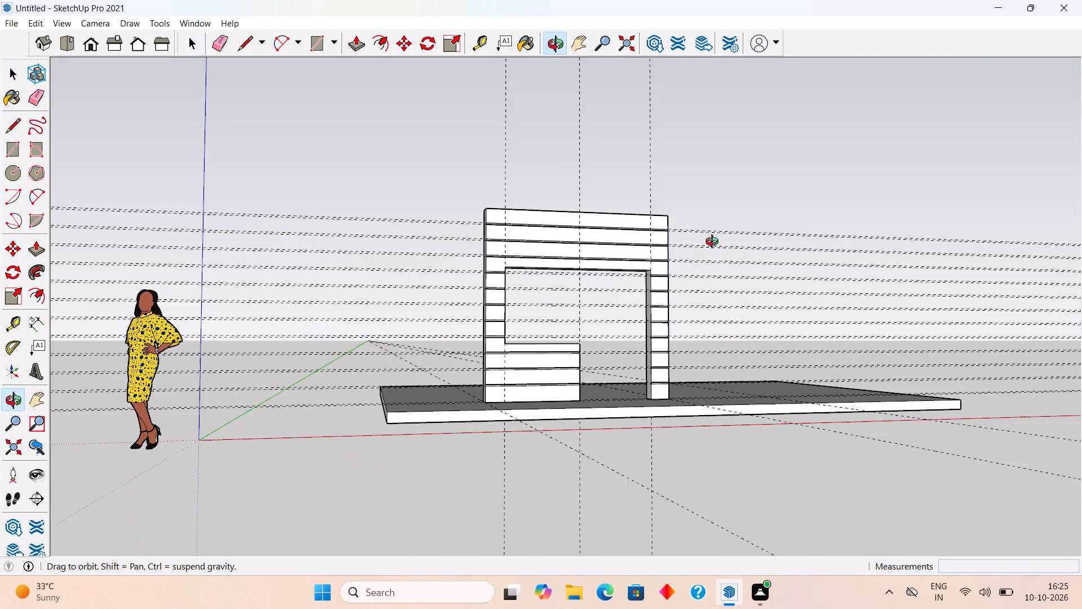
middle_drag(715, 243, 715, 256)
middle_drag(527, 354, 456, 370)
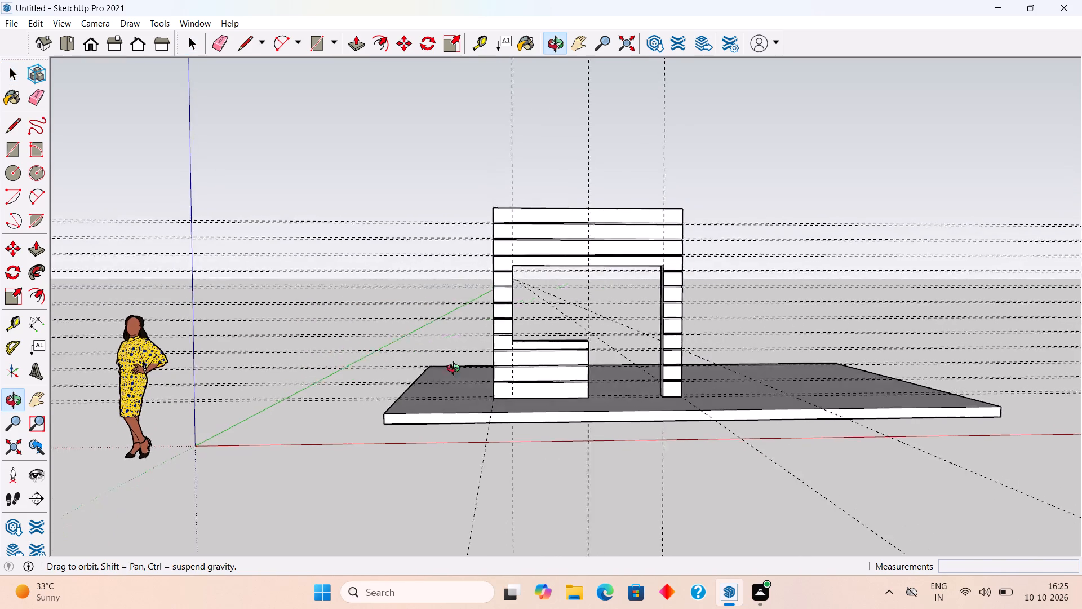
middle_drag(456, 370, 431, 372)
drag(374, 400, 322, 192)
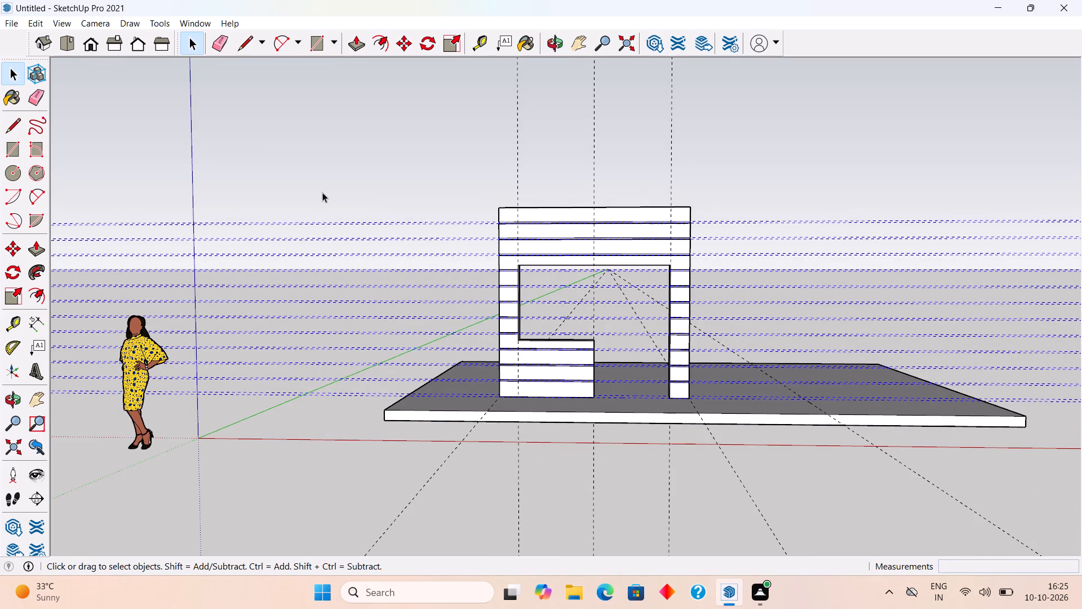
key(Delete)
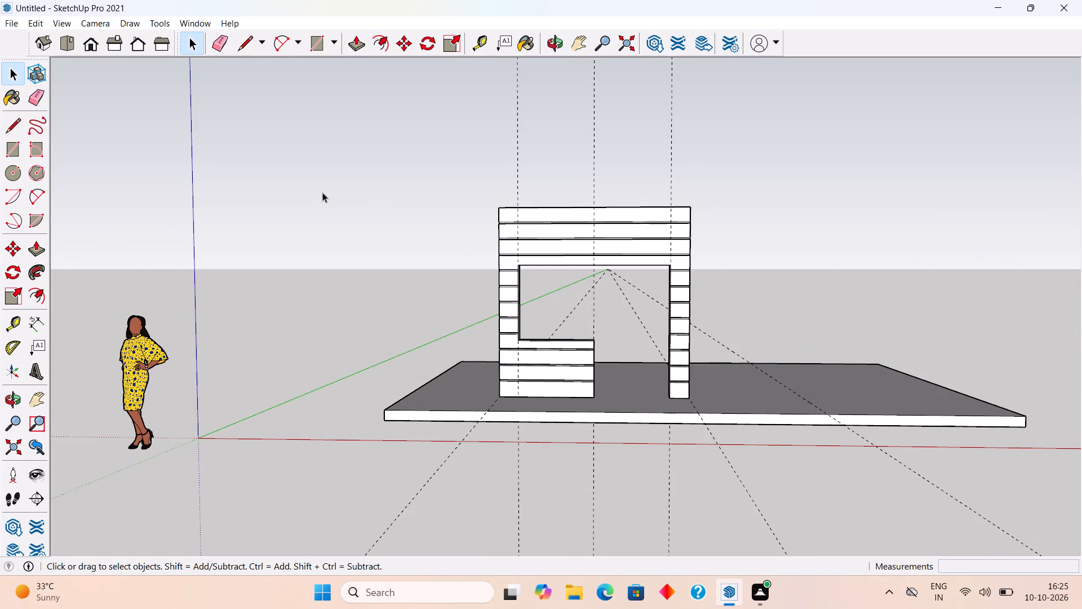
Place horizontal guides offset from the wall's bottom edge, one at window sill height and one 7' up at the opening's top.
scroll(322, 192, up, 4)
scroll(677, 531, up, 3)
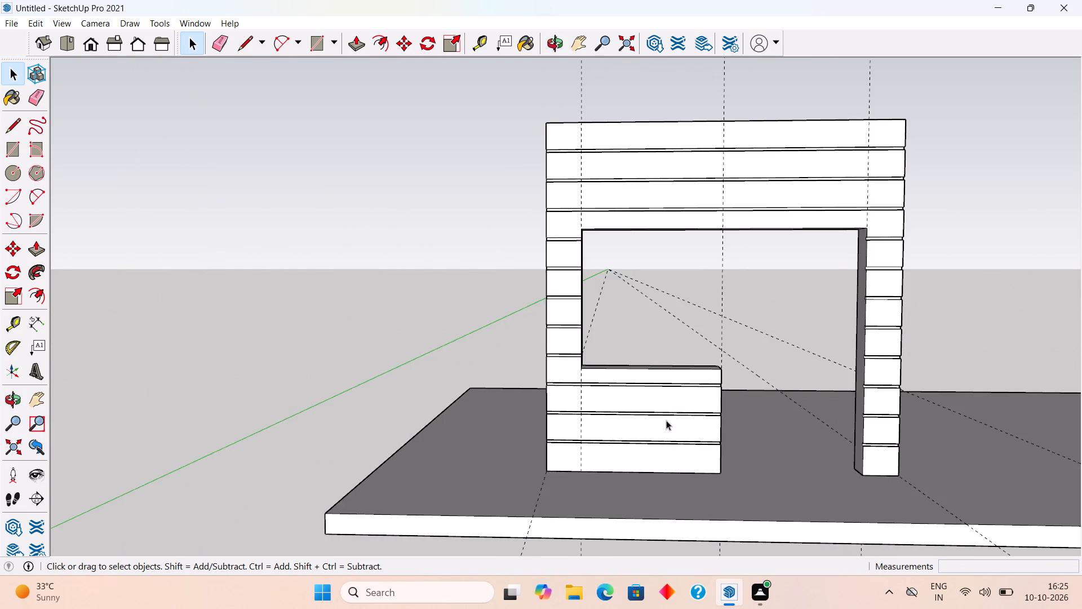
middle_drag(666, 414, 703, 466)
scroll(703, 466, up, 1)
key(t)
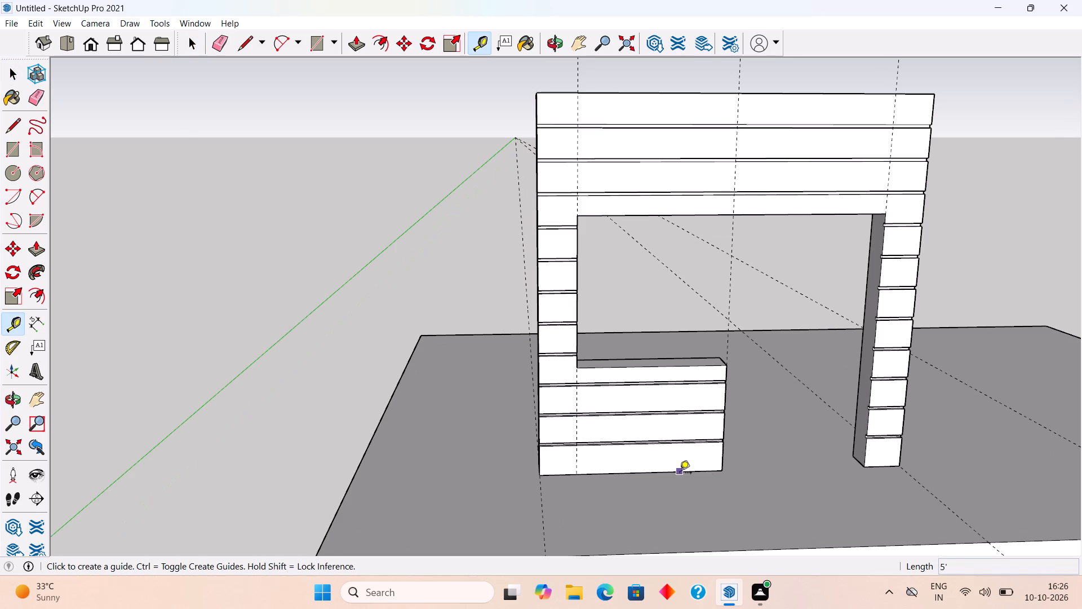
click(680, 474)
click(708, 366)
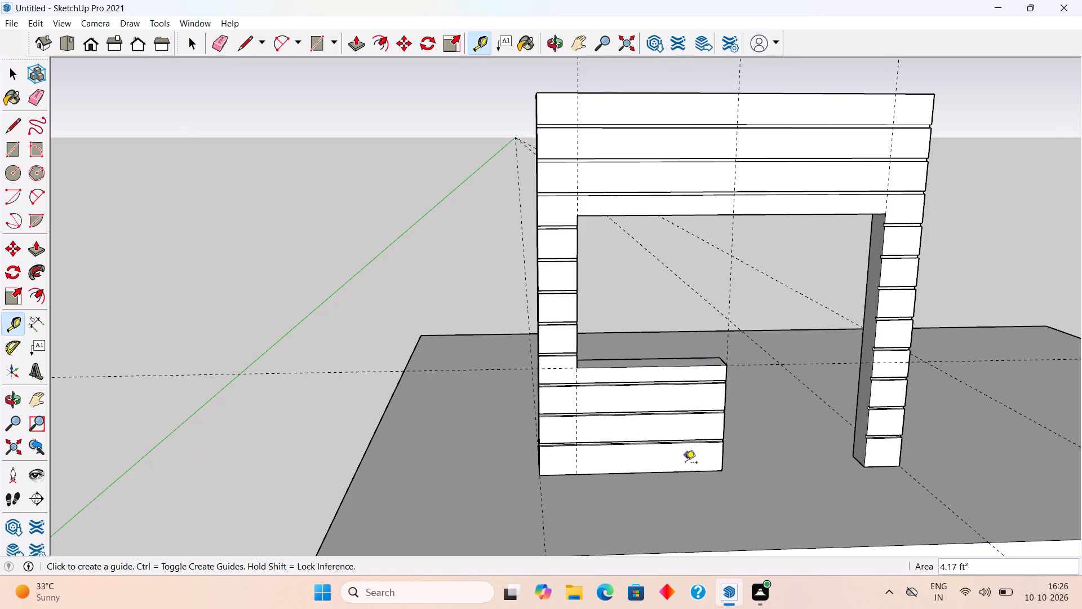
click(681, 475)
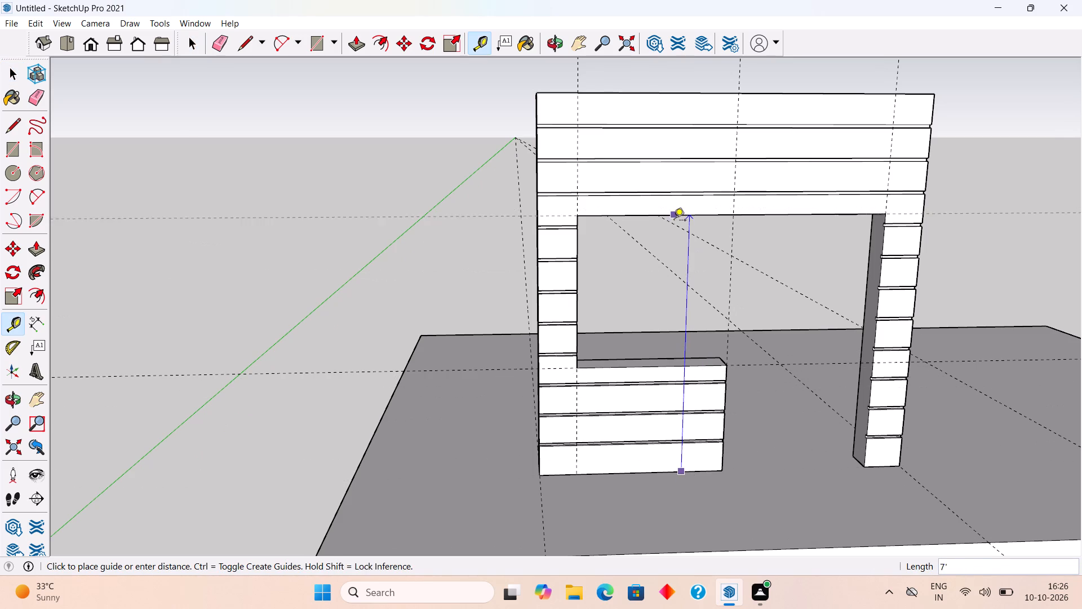
click(675, 215)
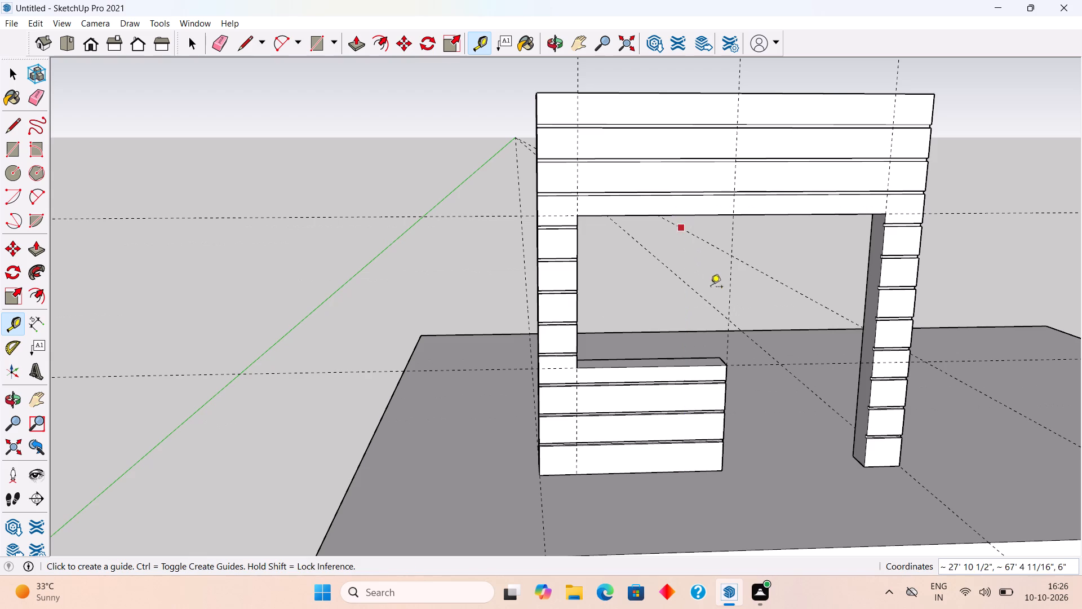
key(space)
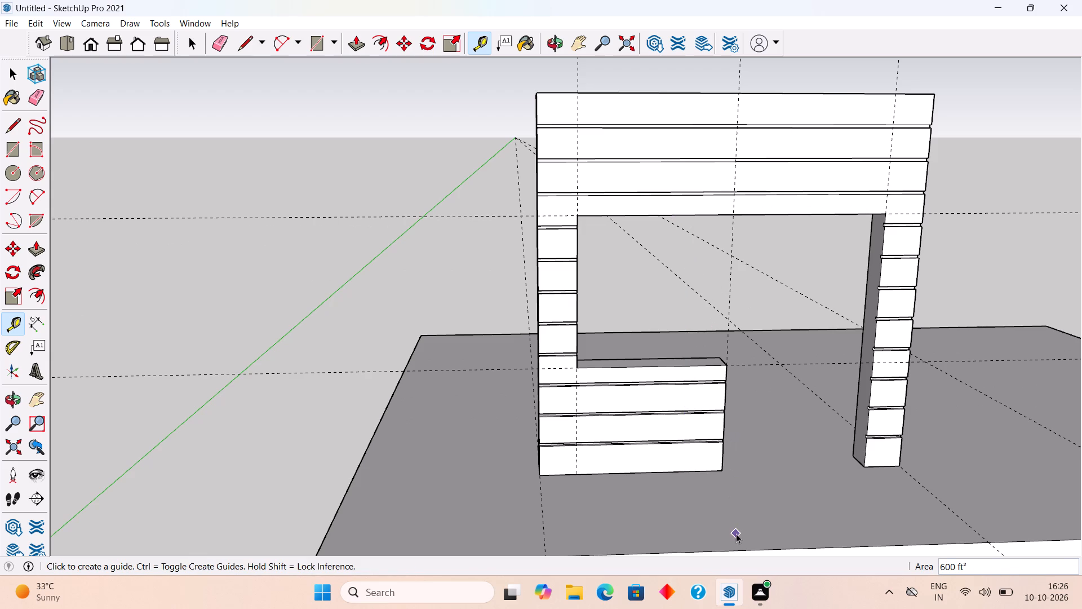
Draw a 4' by 4' rectangle filling the window opening, outside the wall group.
key(r)
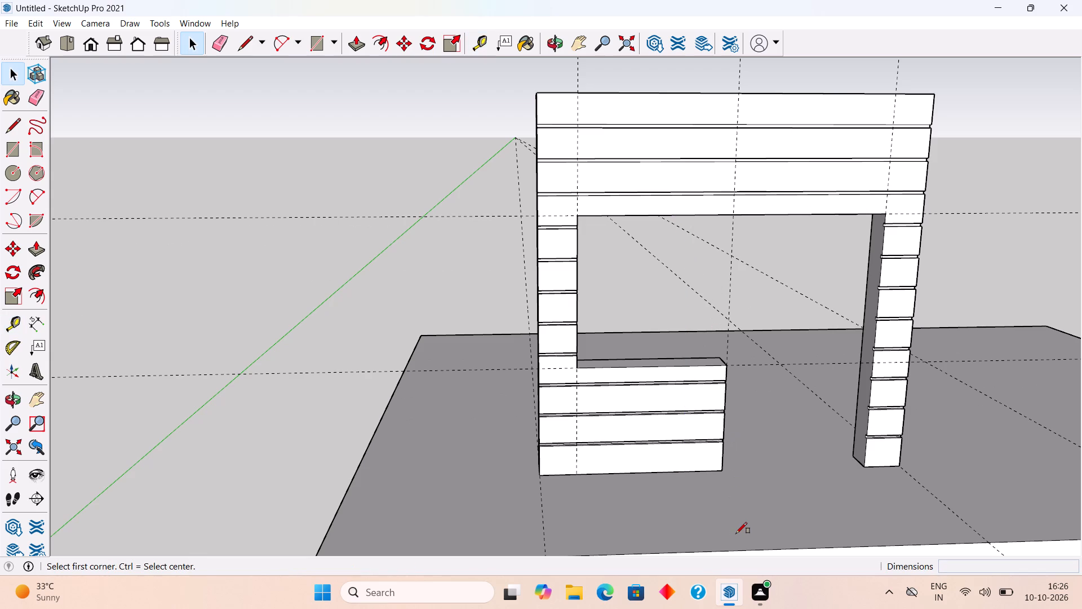
click(578, 213)
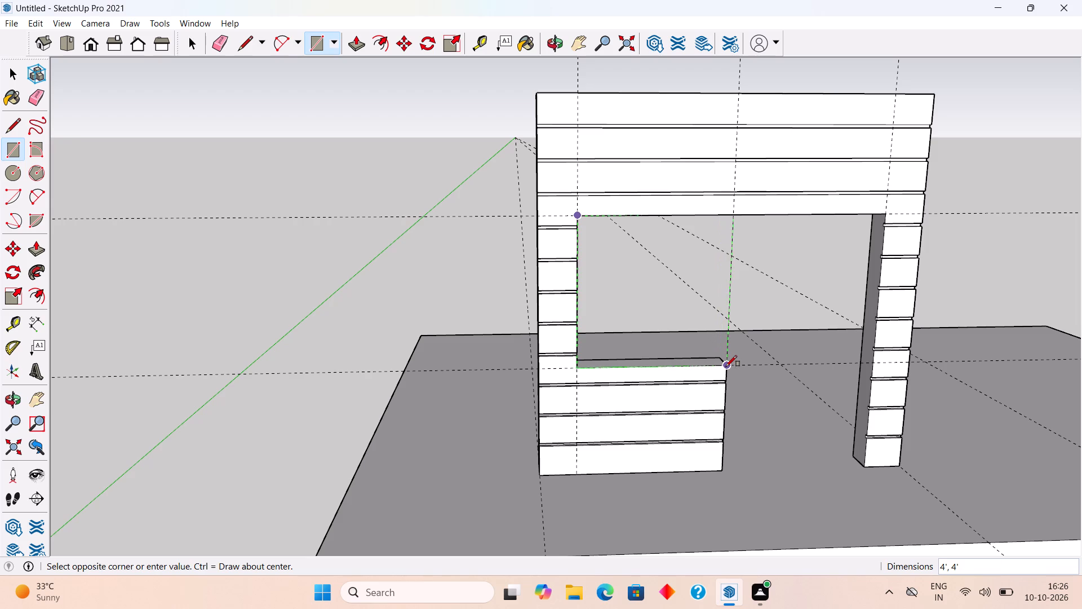
click(726, 367)
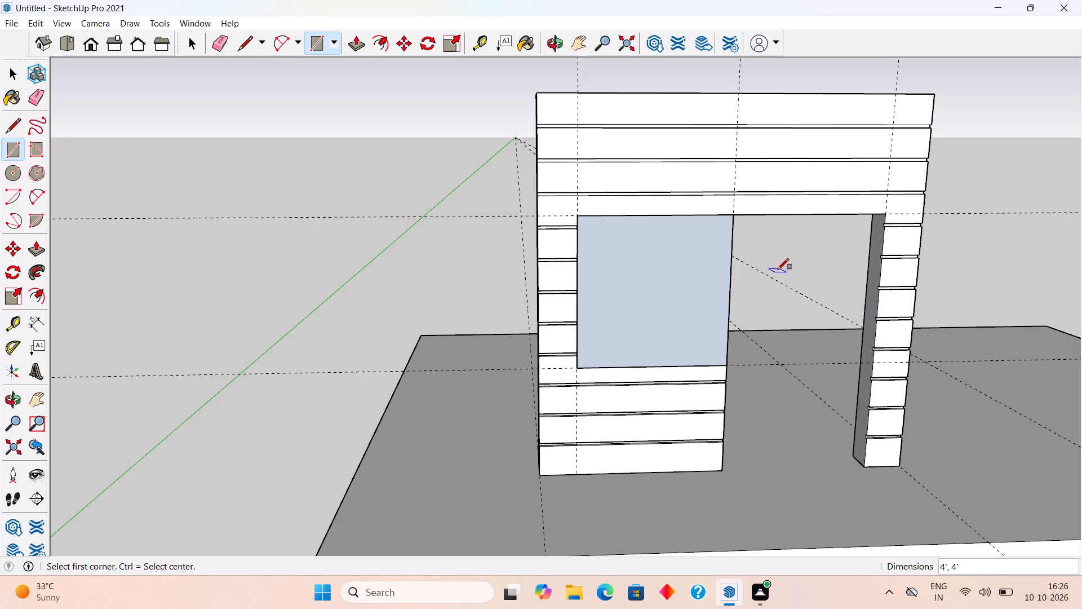
Draw a 4' by 7' rectangle filling the door opening beside the window rectangle.
click(738, 211)
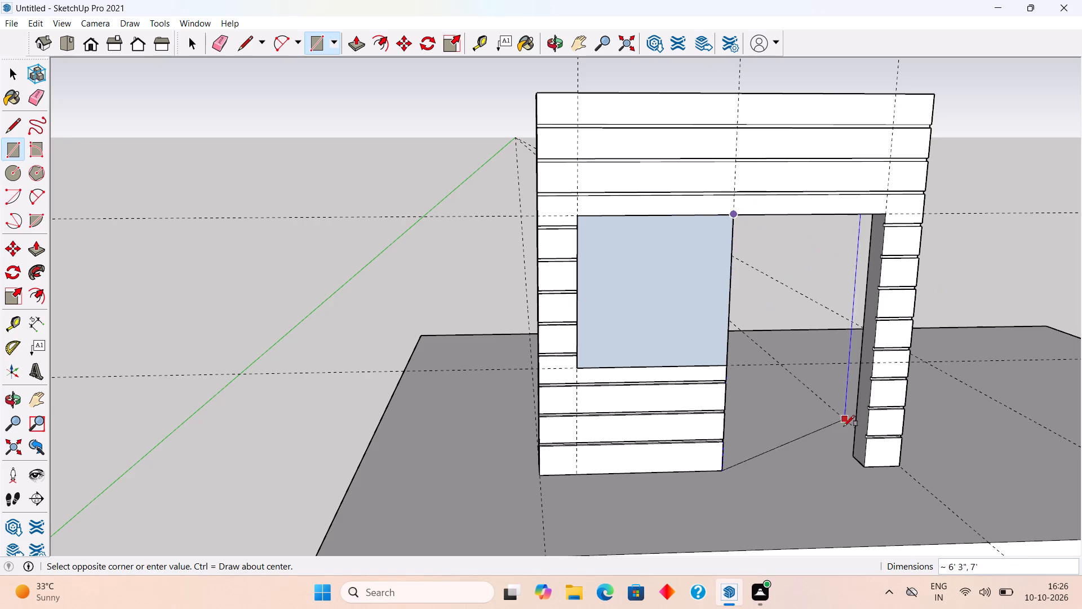
click(864, 467)
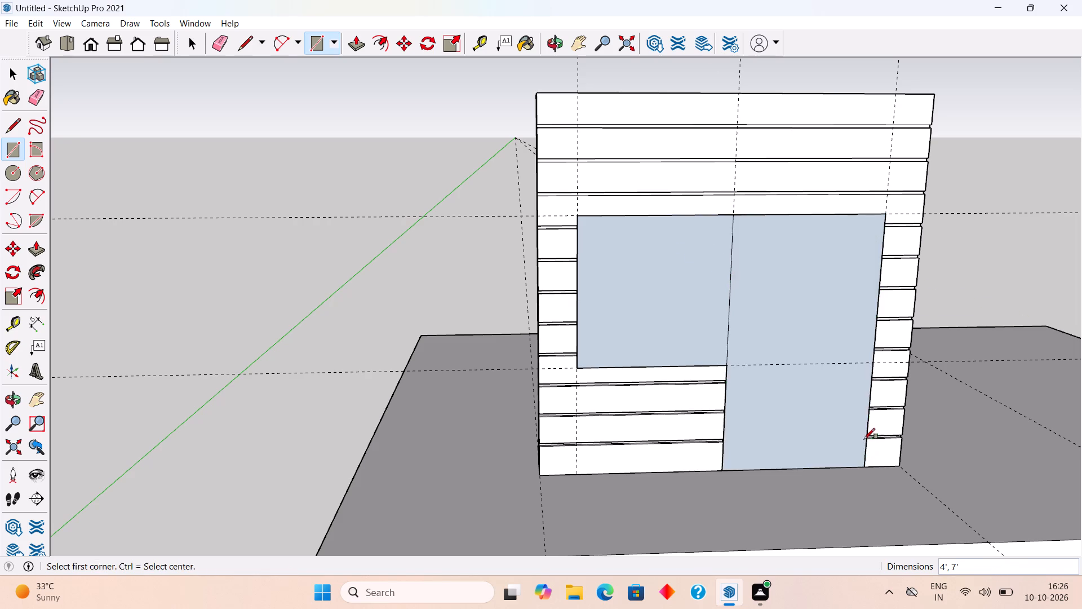
middle_drag(863, 439, 732, 337)
scroll(780, 489, up, 1)
middle_drag(812, 502, 890, 488)
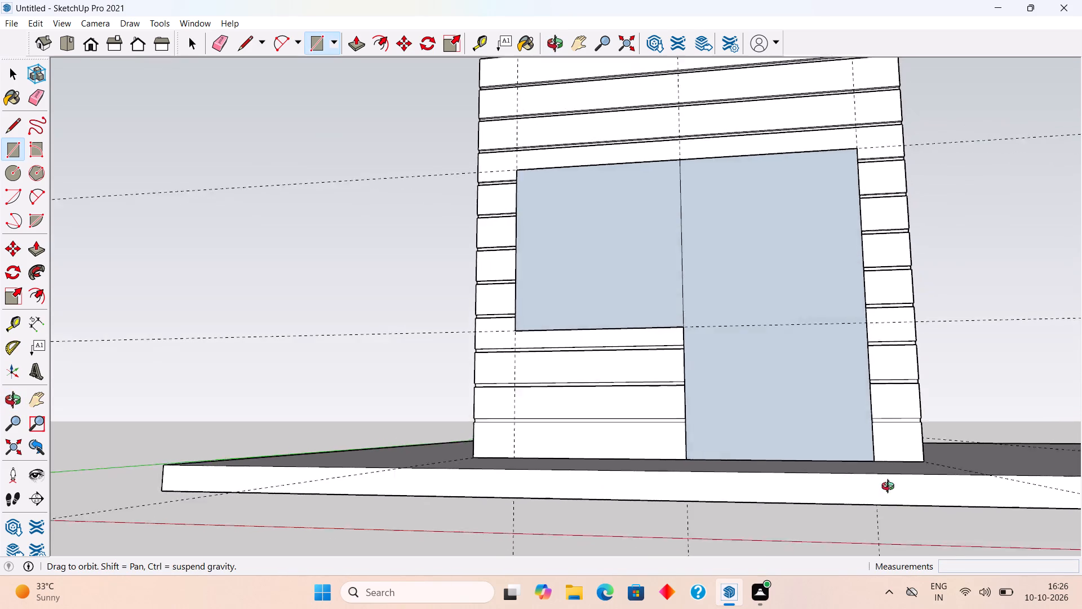
middle_drag(890, 488, 942, 537)
key(space)
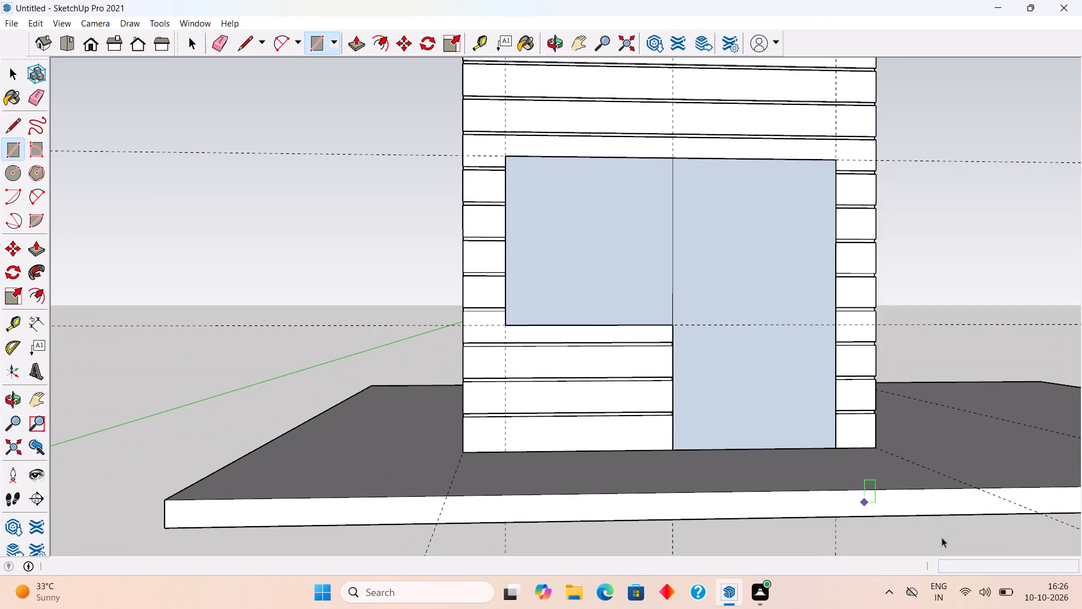
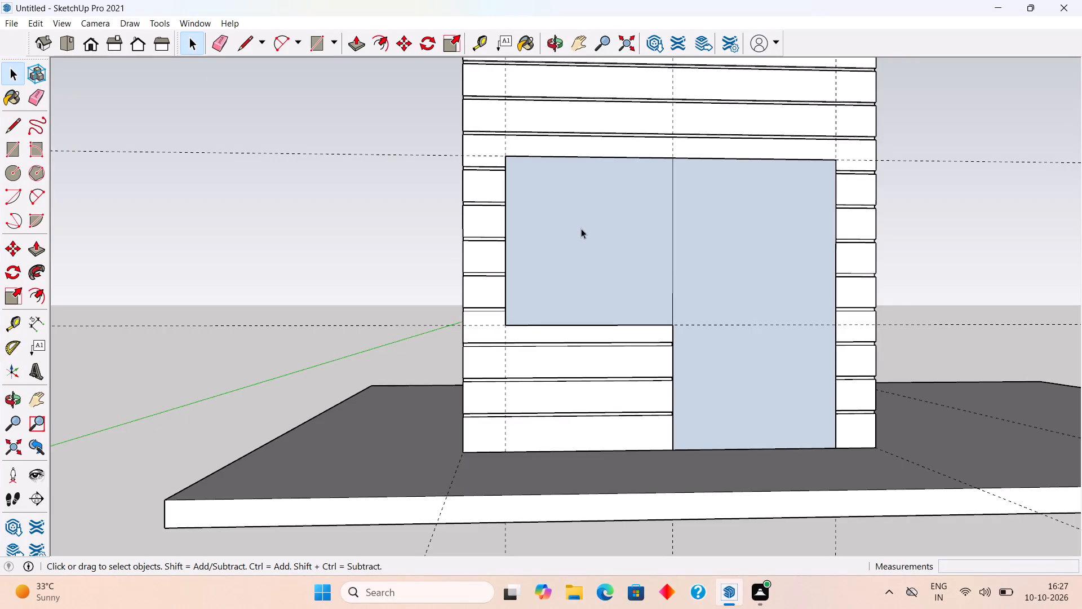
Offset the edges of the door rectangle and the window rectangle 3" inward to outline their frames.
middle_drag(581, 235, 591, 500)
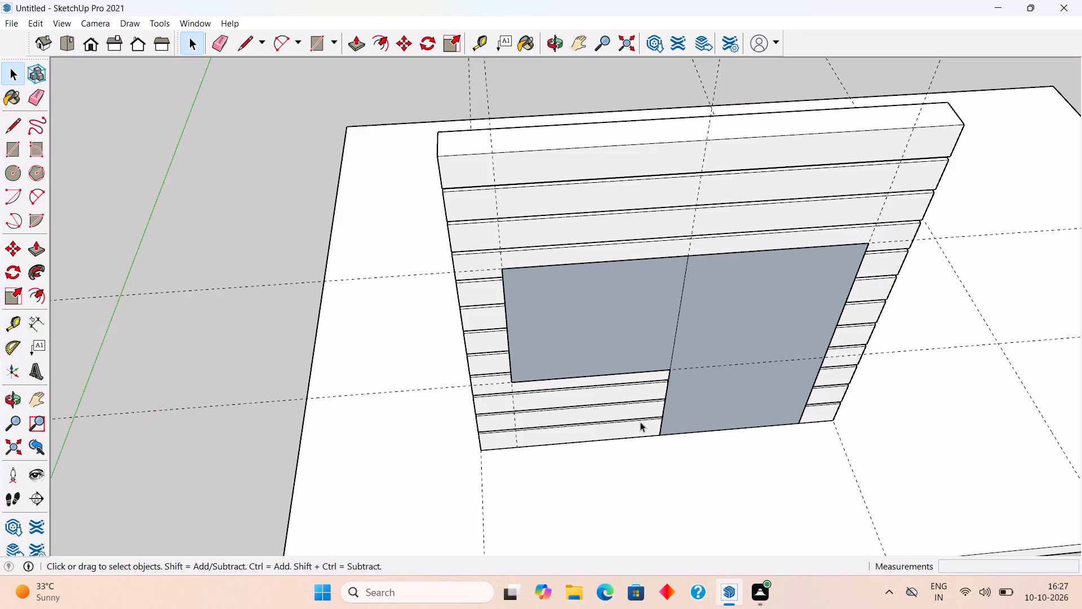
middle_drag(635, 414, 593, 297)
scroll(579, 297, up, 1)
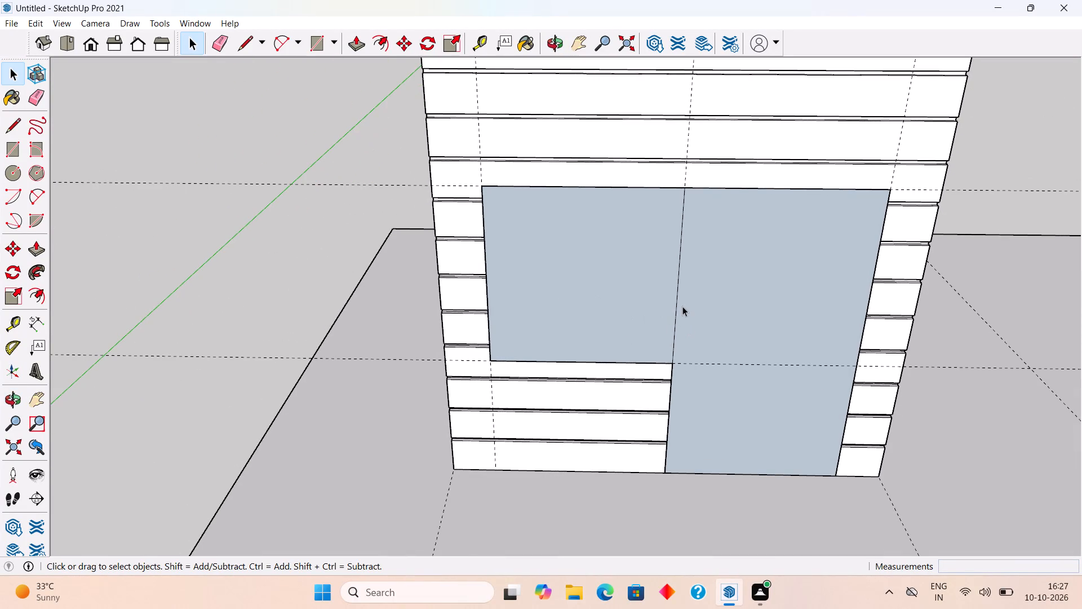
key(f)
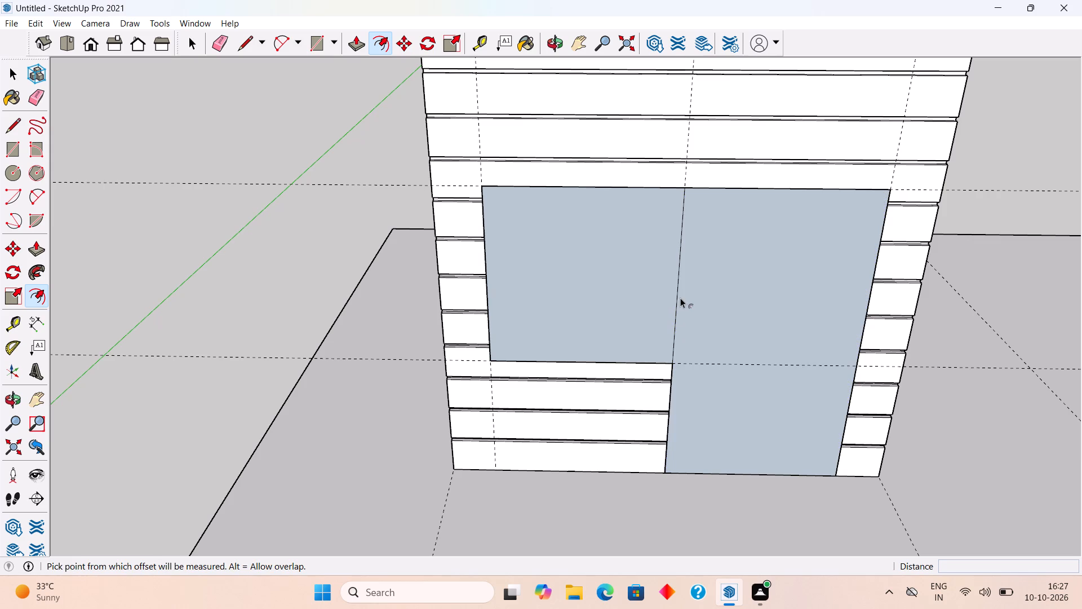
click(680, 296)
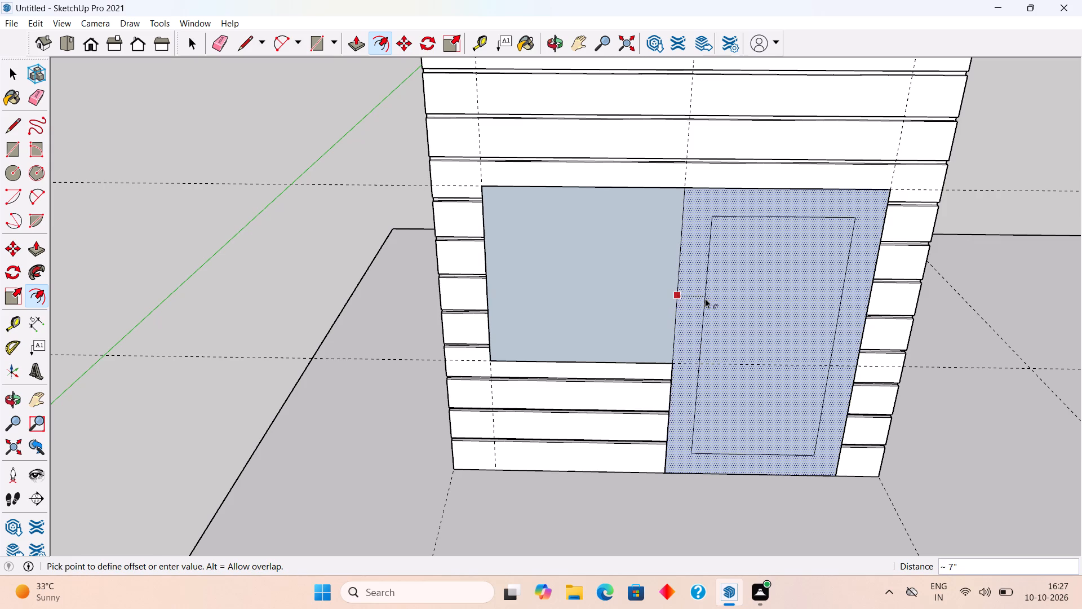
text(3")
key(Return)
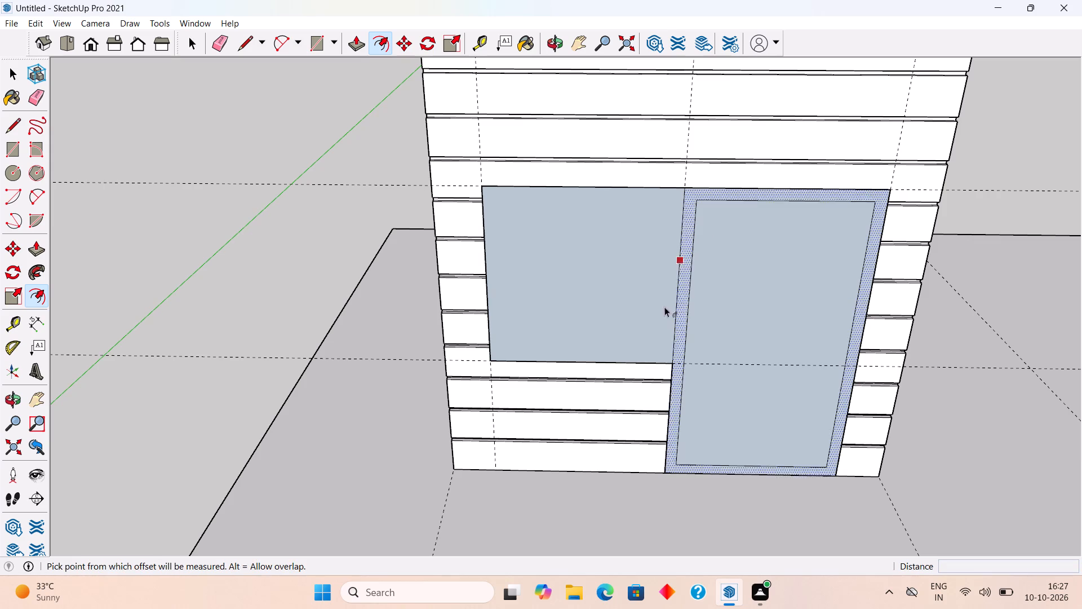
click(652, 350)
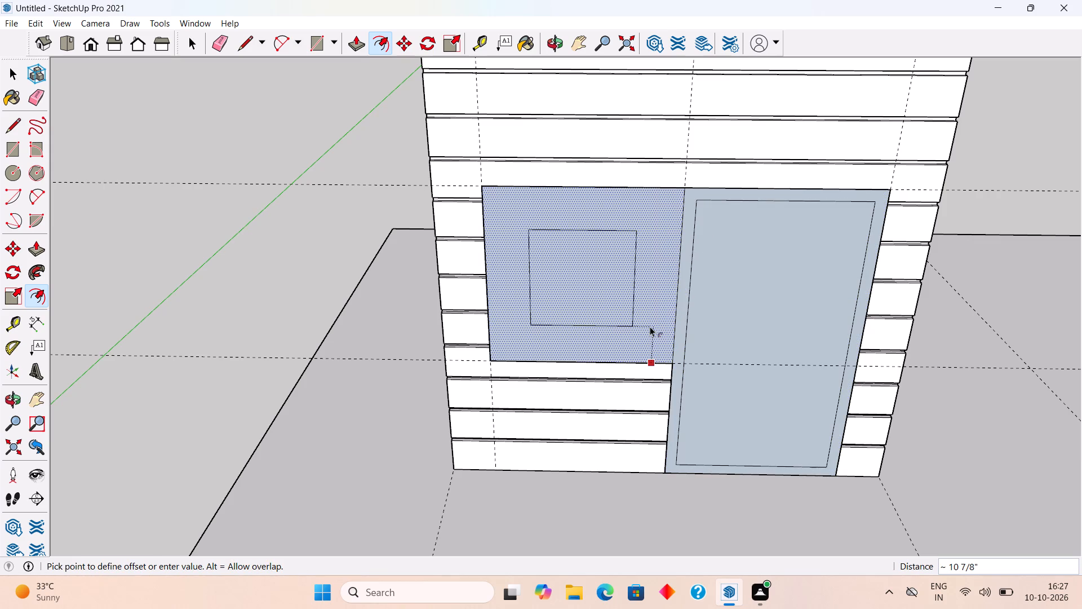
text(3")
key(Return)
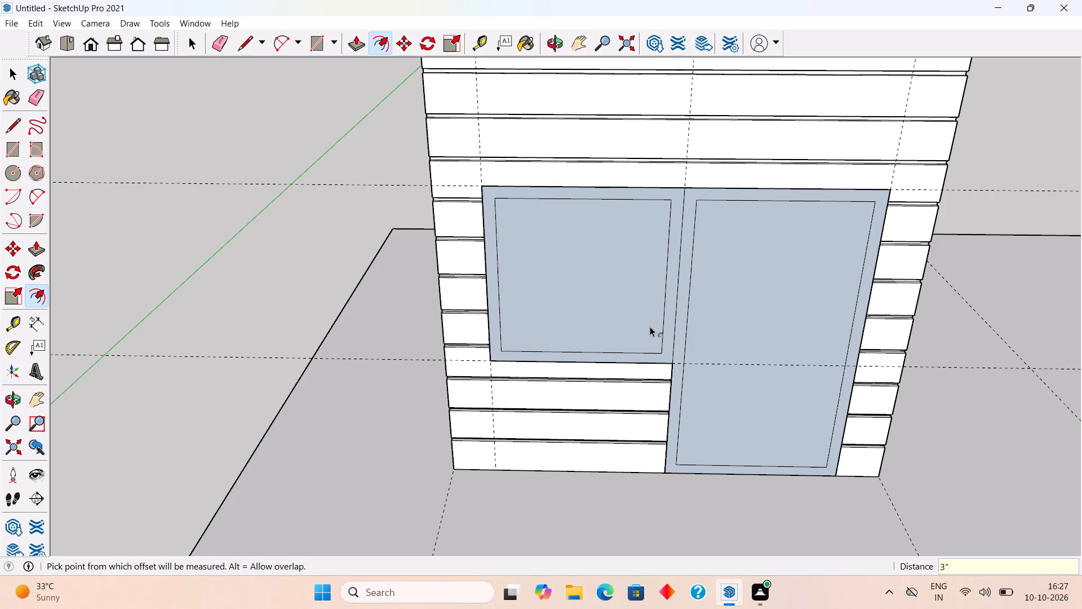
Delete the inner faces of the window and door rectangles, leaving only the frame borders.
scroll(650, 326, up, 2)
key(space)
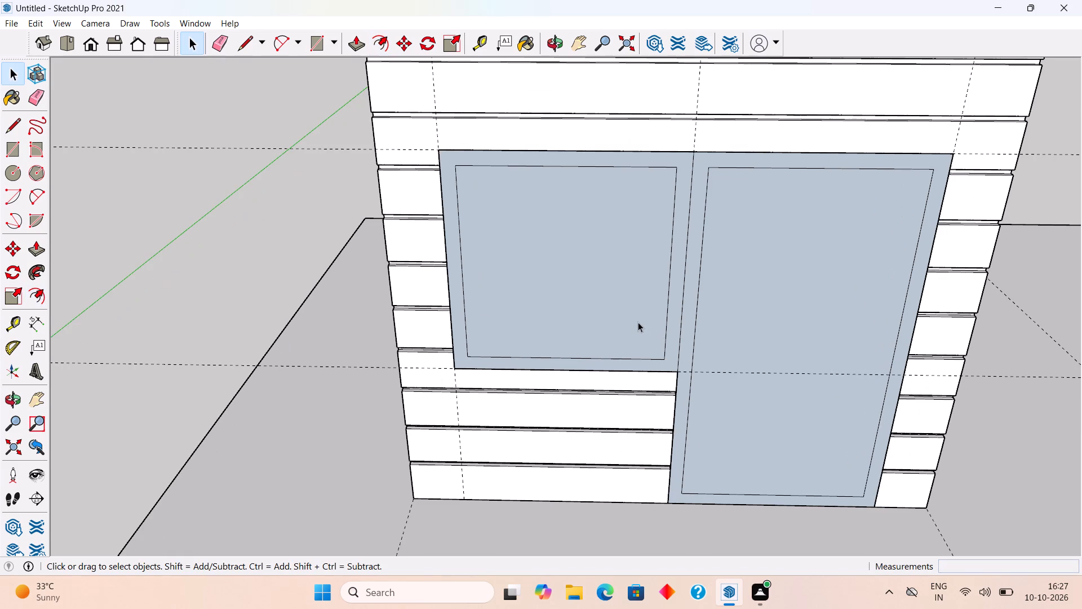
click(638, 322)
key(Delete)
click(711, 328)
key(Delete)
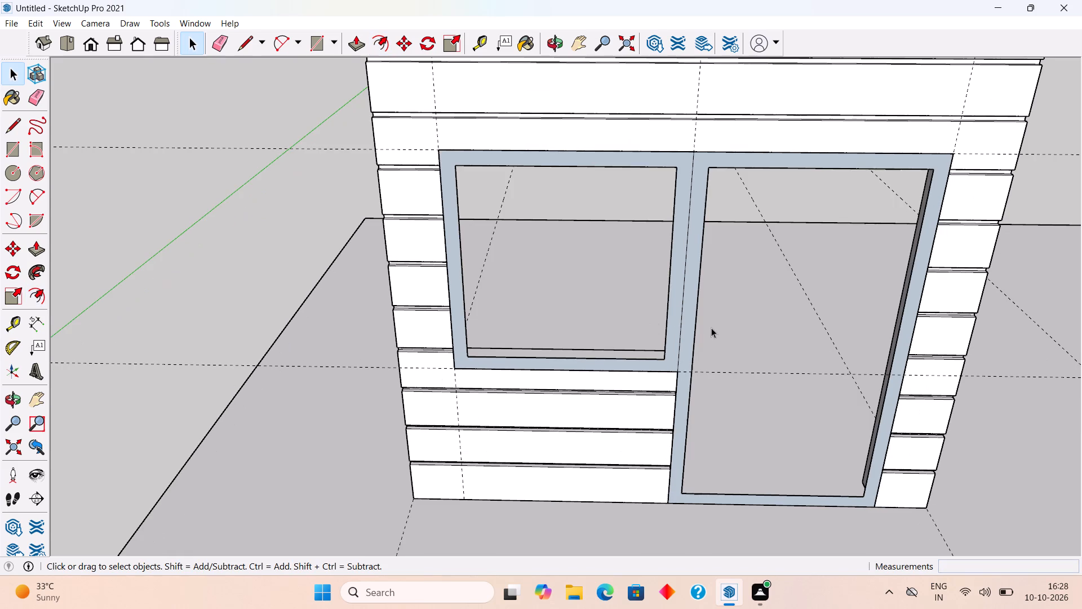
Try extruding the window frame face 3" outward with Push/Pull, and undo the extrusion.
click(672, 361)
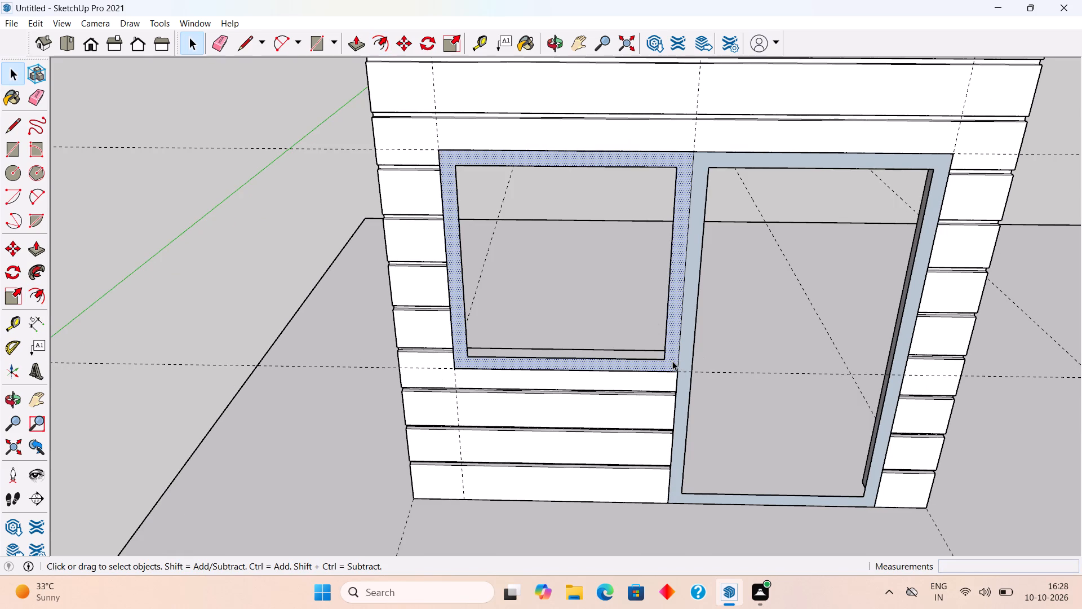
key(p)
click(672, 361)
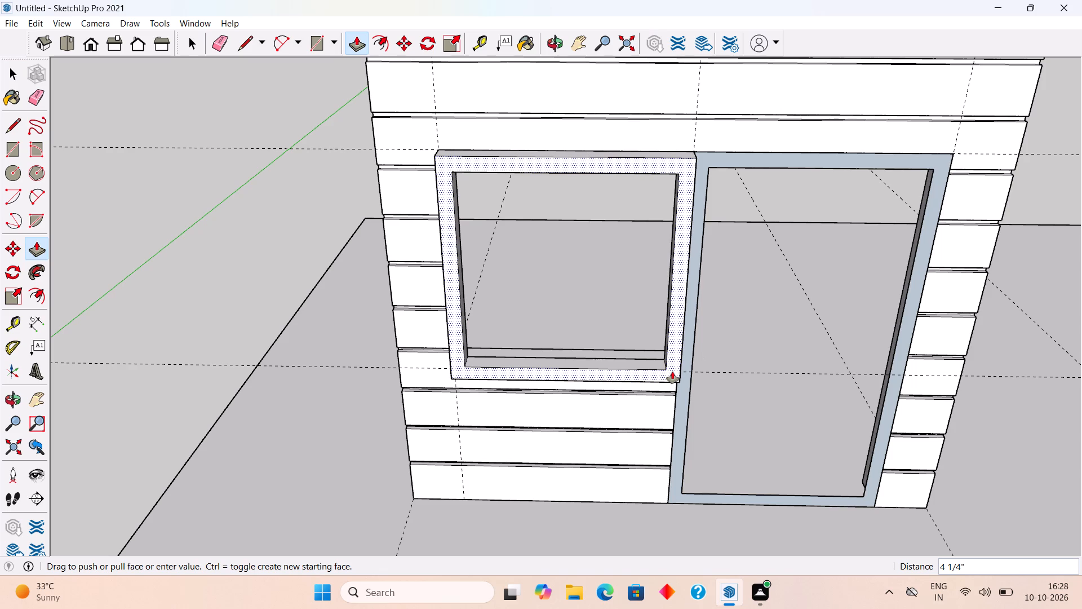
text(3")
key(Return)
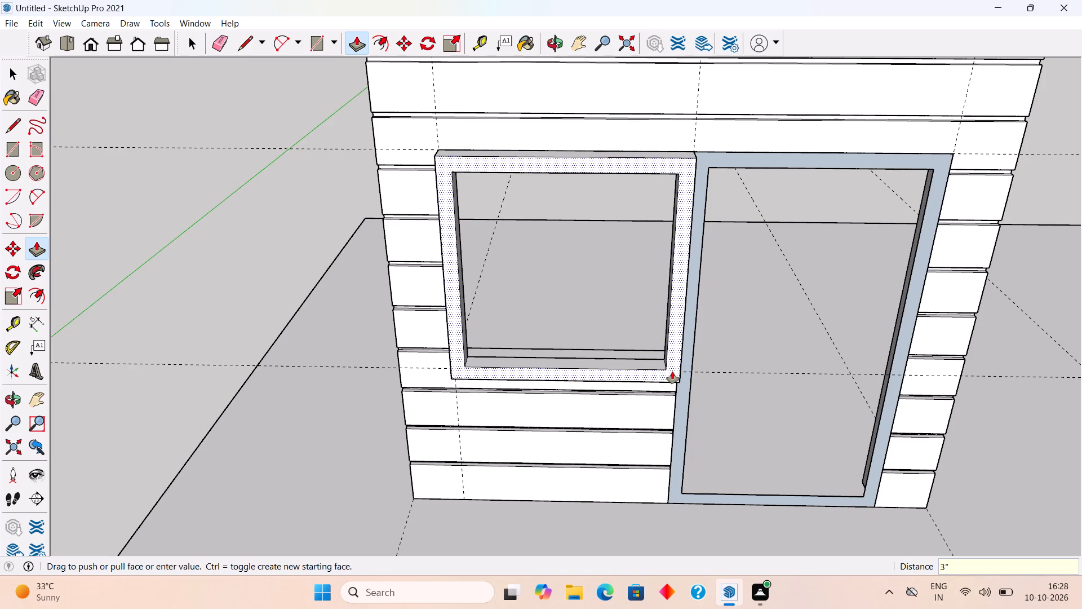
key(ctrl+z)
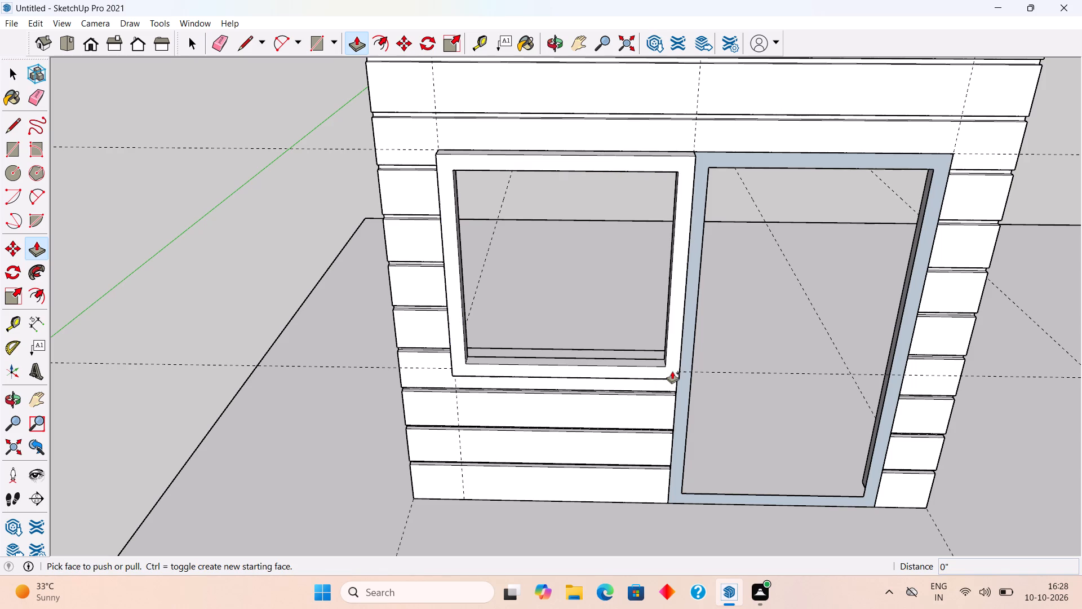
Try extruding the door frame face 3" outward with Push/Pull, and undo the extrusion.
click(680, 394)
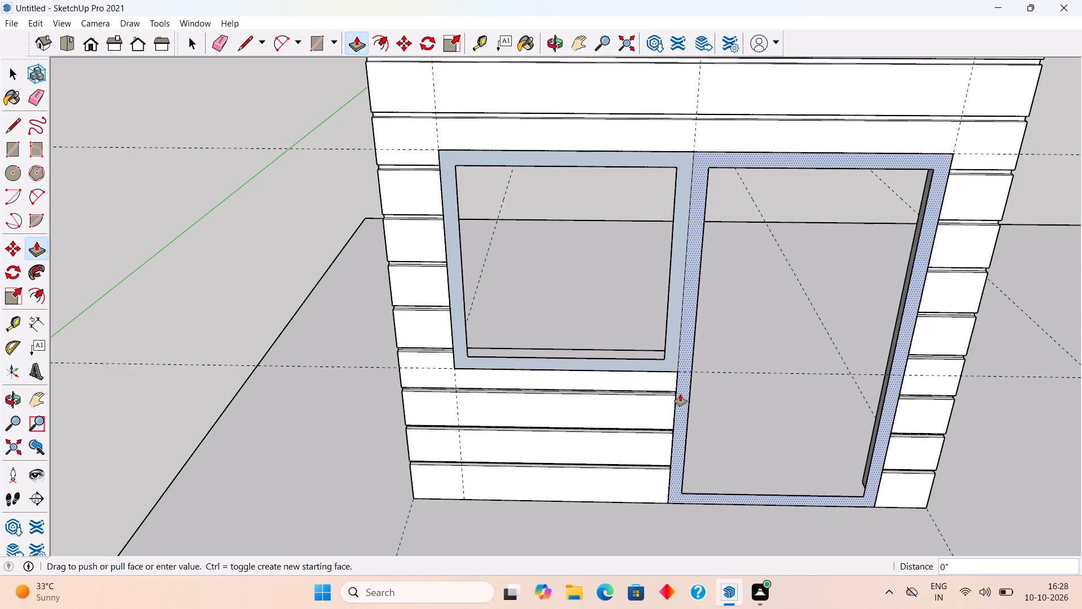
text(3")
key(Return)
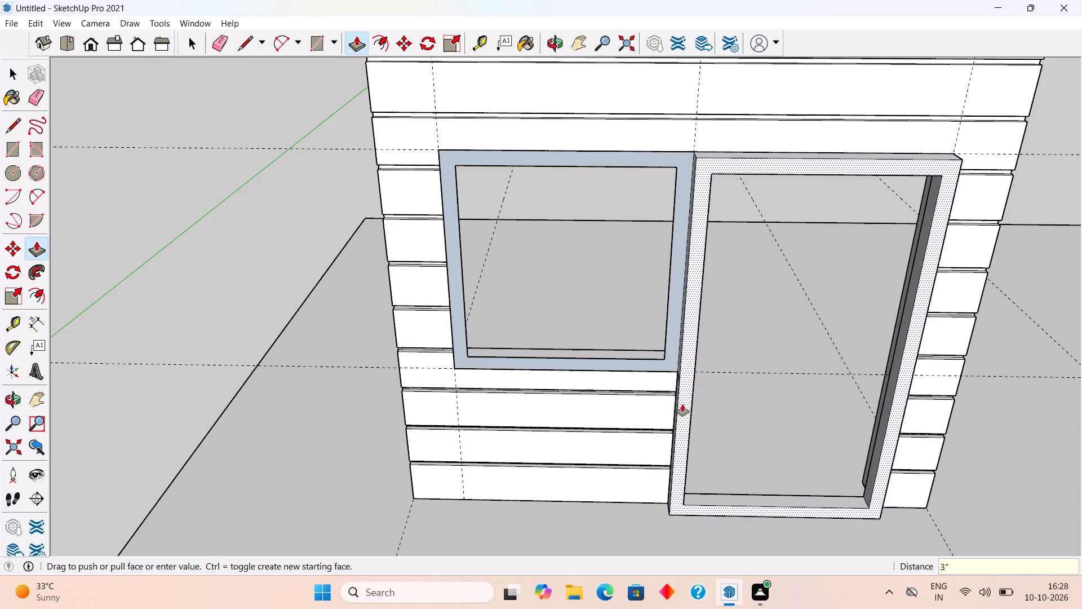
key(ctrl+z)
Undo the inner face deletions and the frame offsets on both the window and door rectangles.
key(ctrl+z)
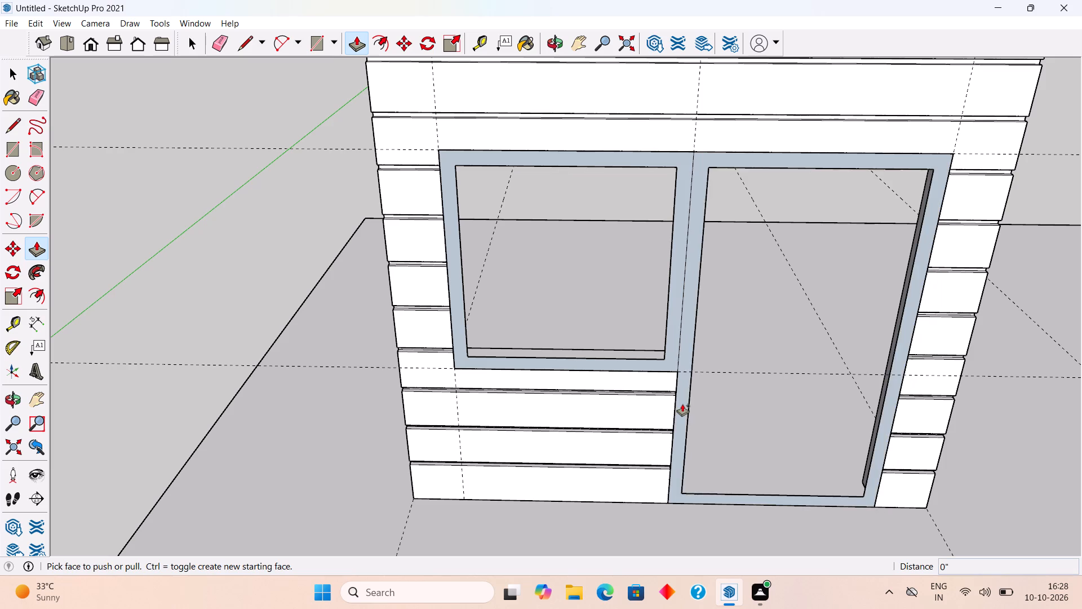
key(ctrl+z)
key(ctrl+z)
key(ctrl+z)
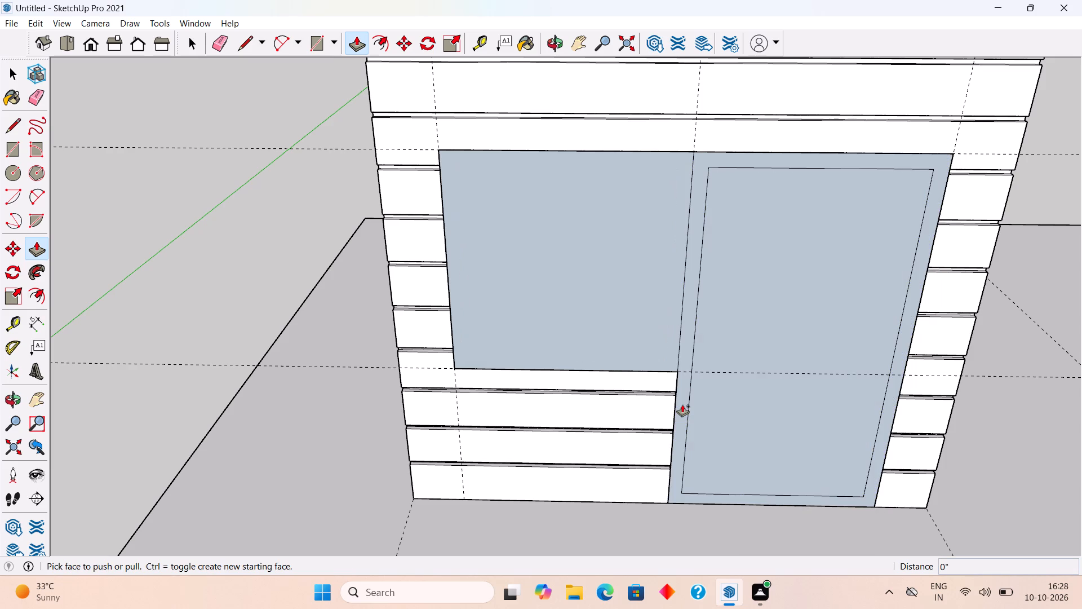
Undo the door rectangle, keeping only the window rectangle in the wall opening.
key(ctrl+z)
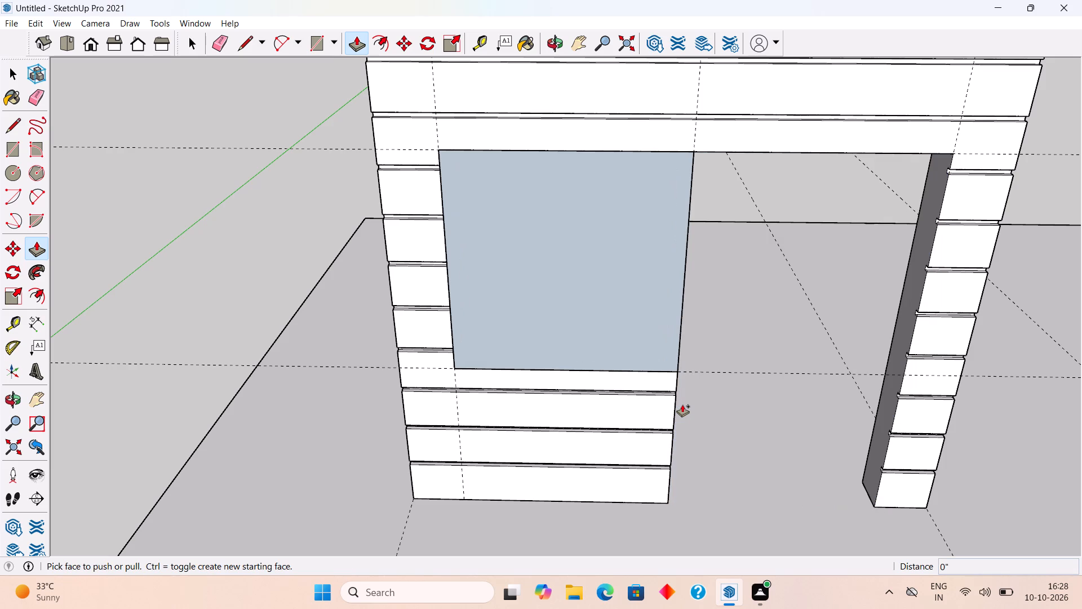
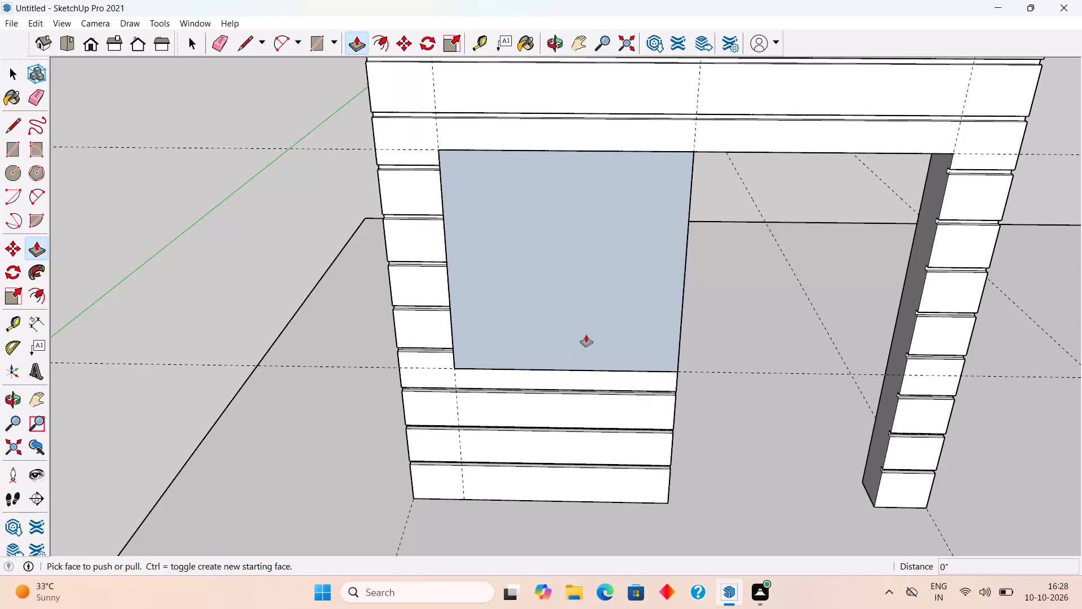
Offset the edges of the window face 3" inward to outline the window frame.
key(space)
text(f)
click(583, 346)
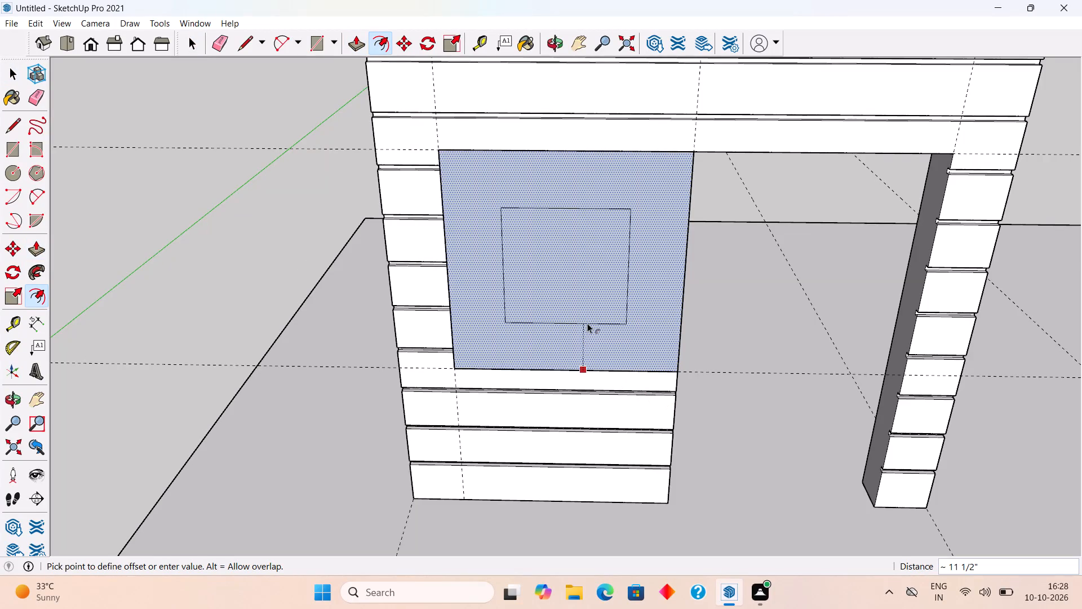
text(3")
key(Return)
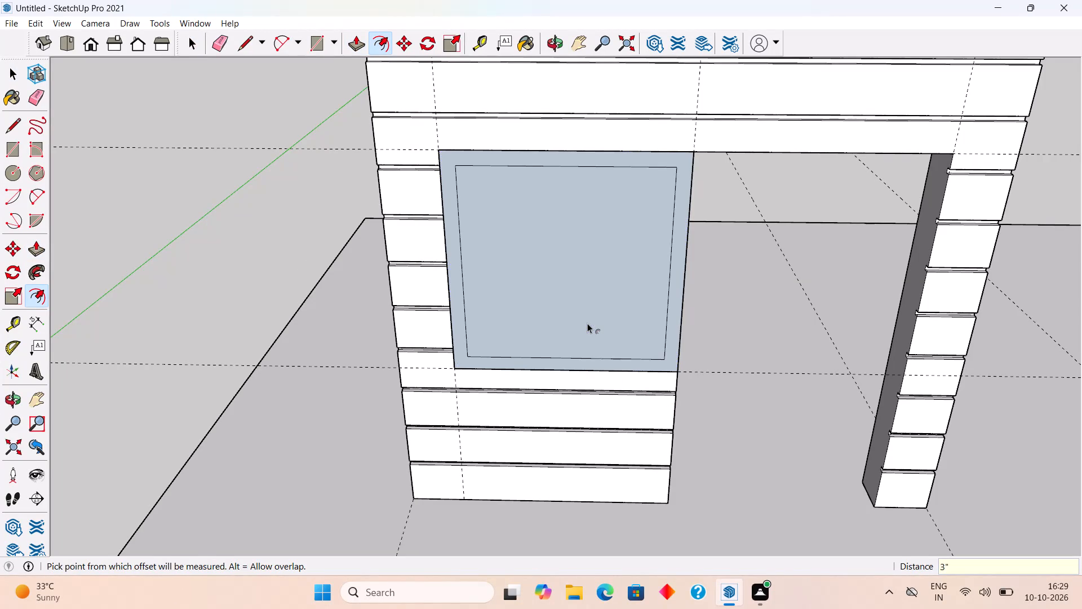
Place a vertical guide through the window's centre, 1' 9" from the inner frame edge, and check its distance from the outer edge.
key(t)
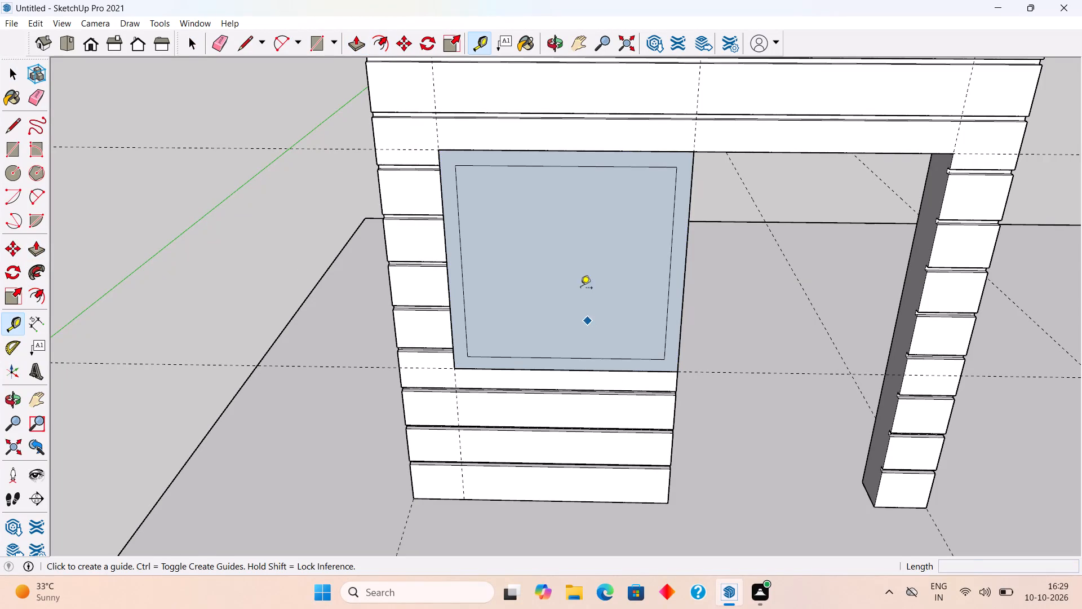
click(462, 267)
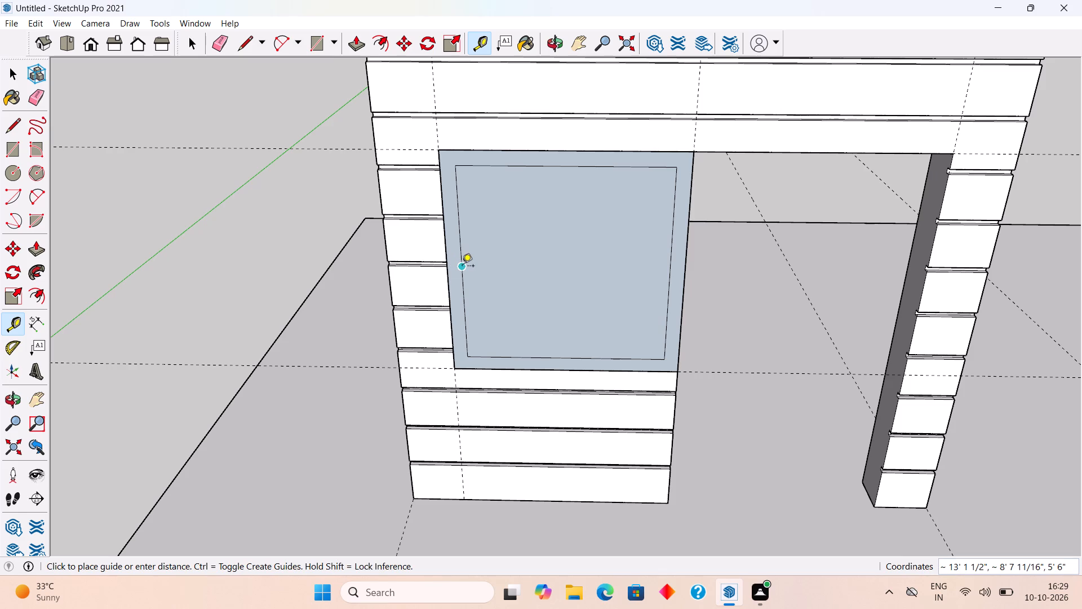
click(569, 358)
middle_drag(566, 356, 577, 284)
scroll(577, 284, up, 2)
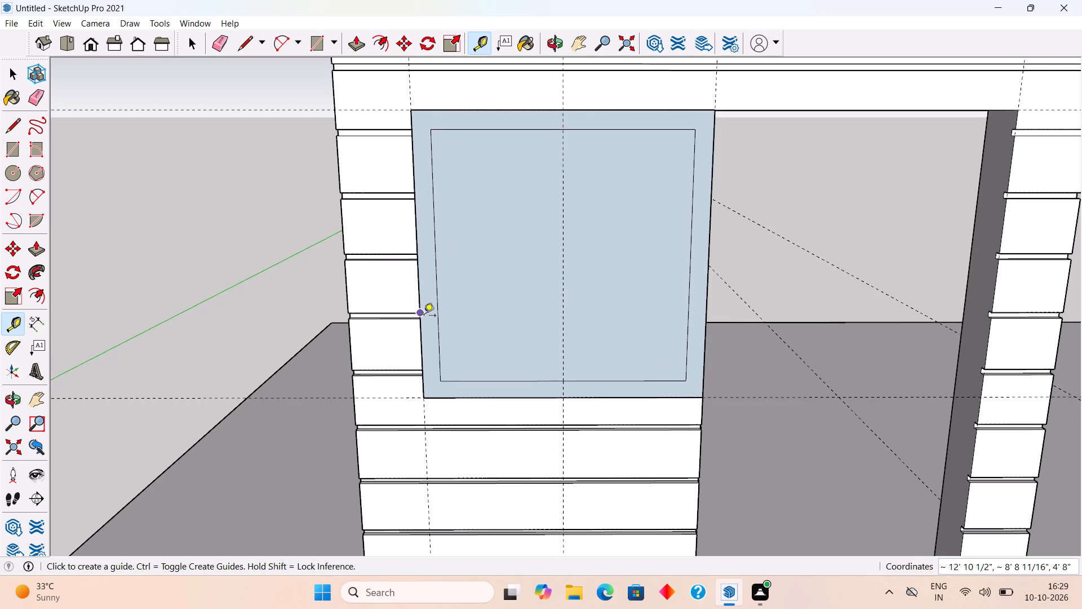
click(420, 334)
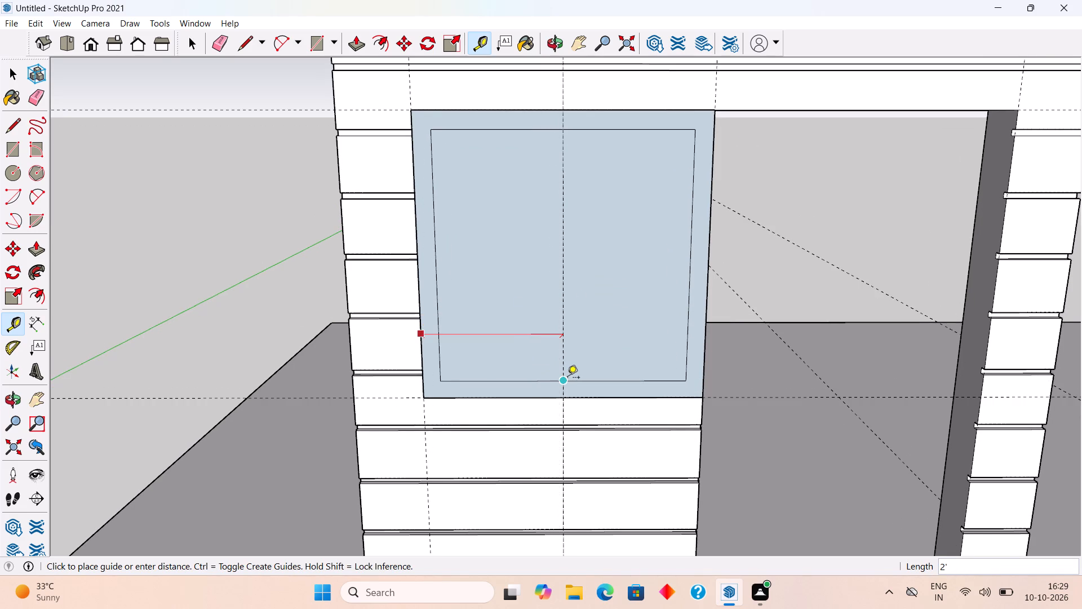
key(space)
Add two vertical guides, one 1.5" to each side of the window's centre guide.
text(t)
click(565, 344)
text(1.5")
key(Return)
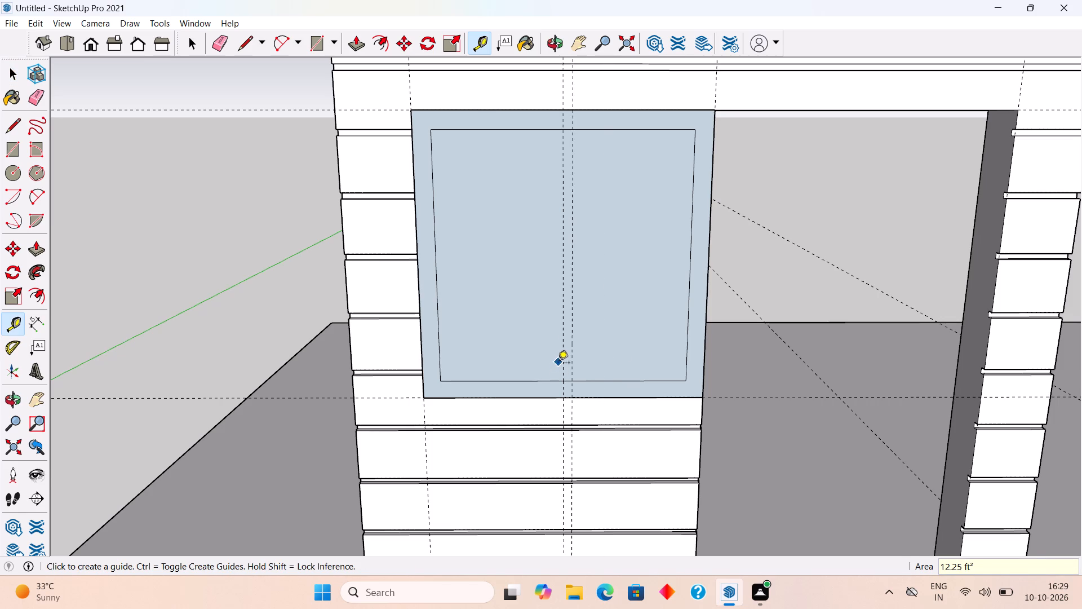
click(562, 323)
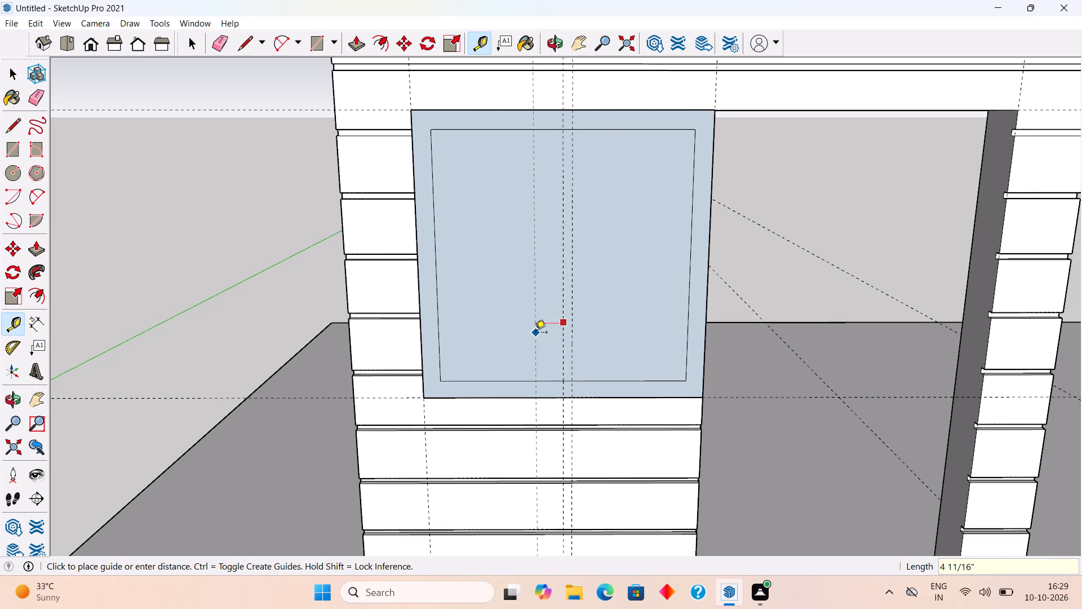
text(1.5")
key(Return)
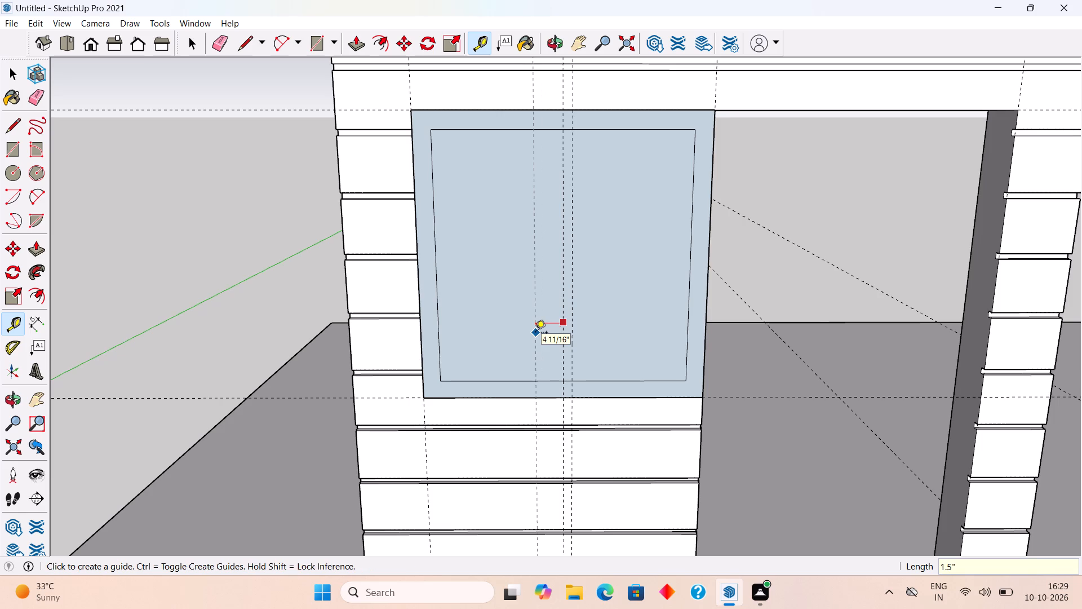
Draw two vertical 3' 6" lines along the 1.5" guides between the inner frame's top and bottom edges to outline a centre mullion.
key(space)
text(l)
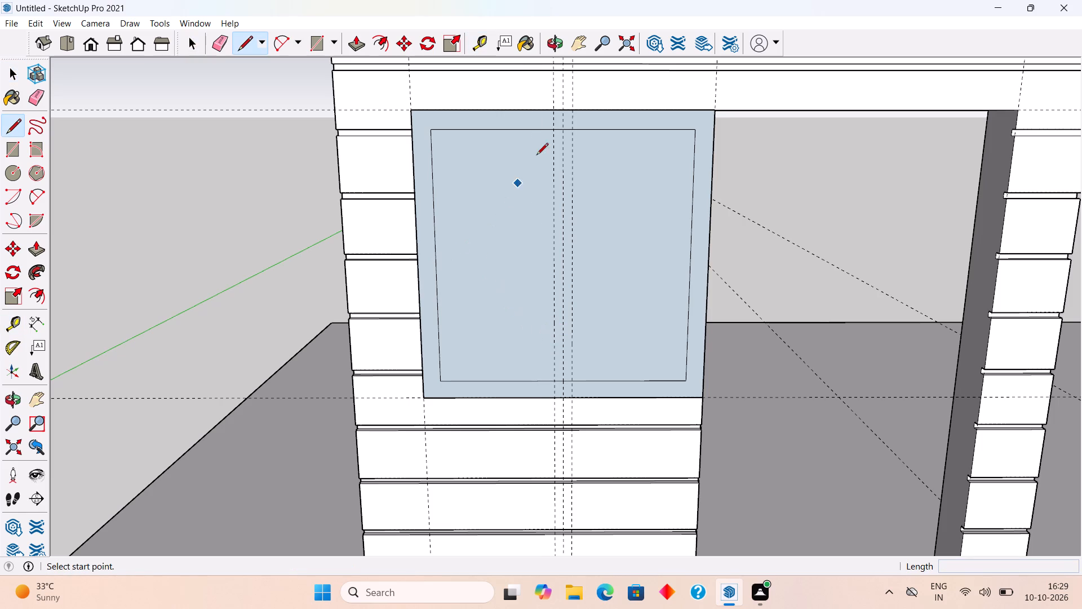
click(556, 129)
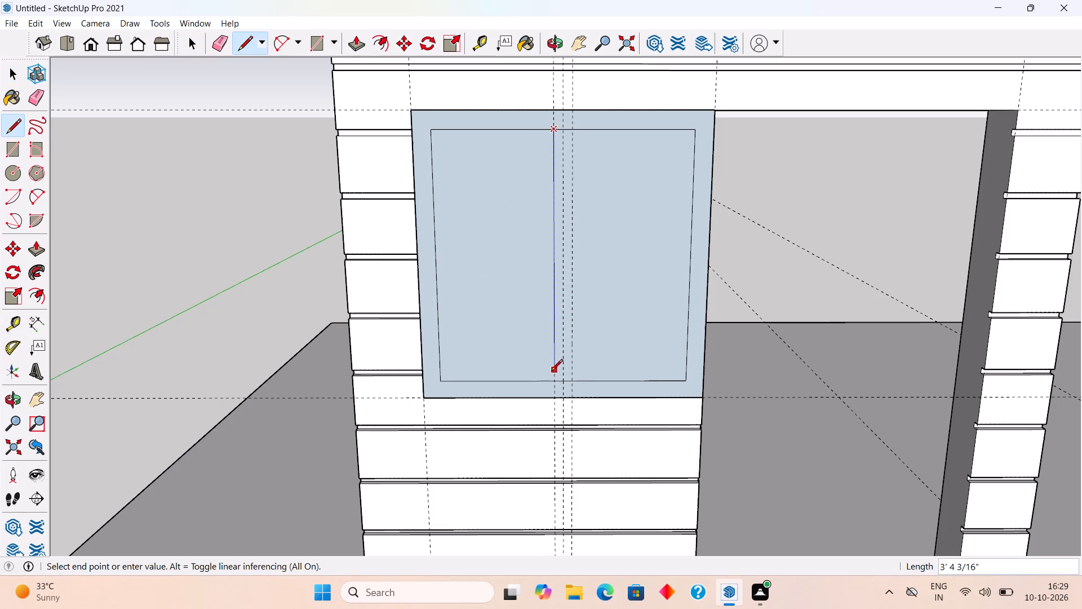
click(551, 378)
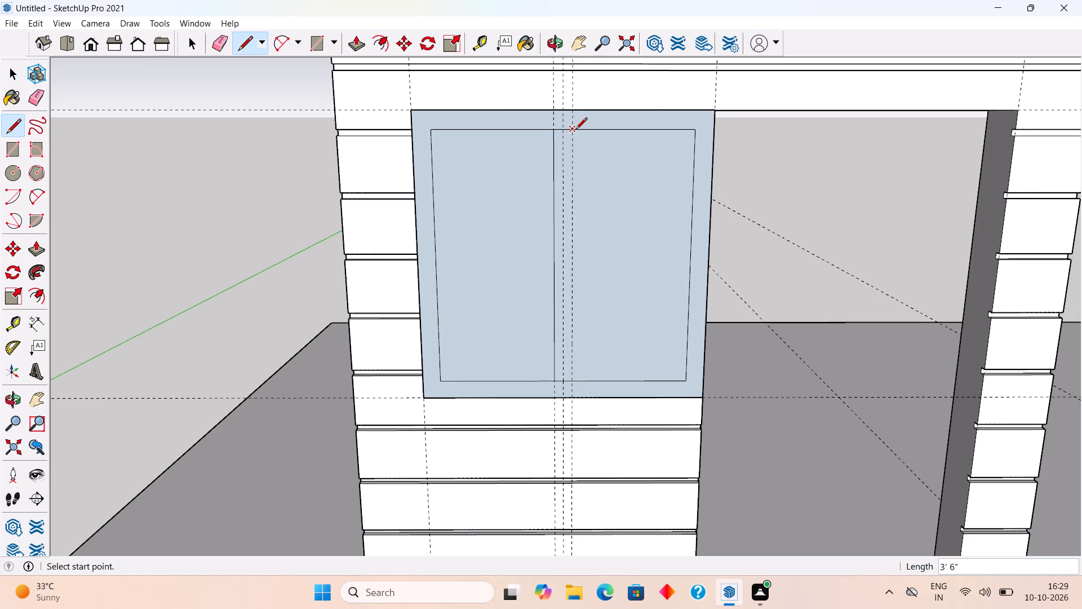
click(575, 130)
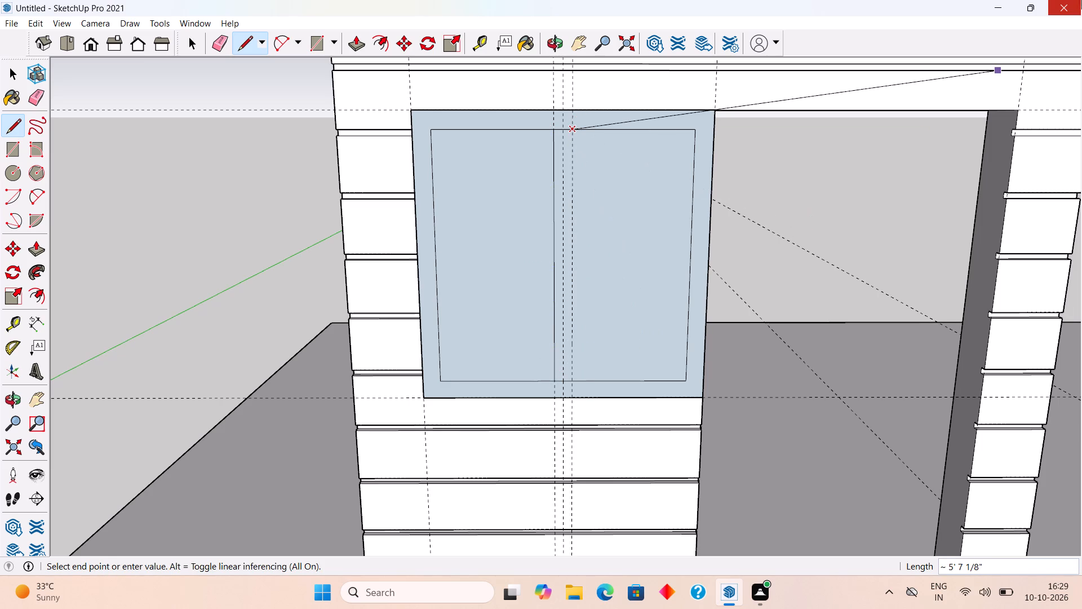
click(573, 383)
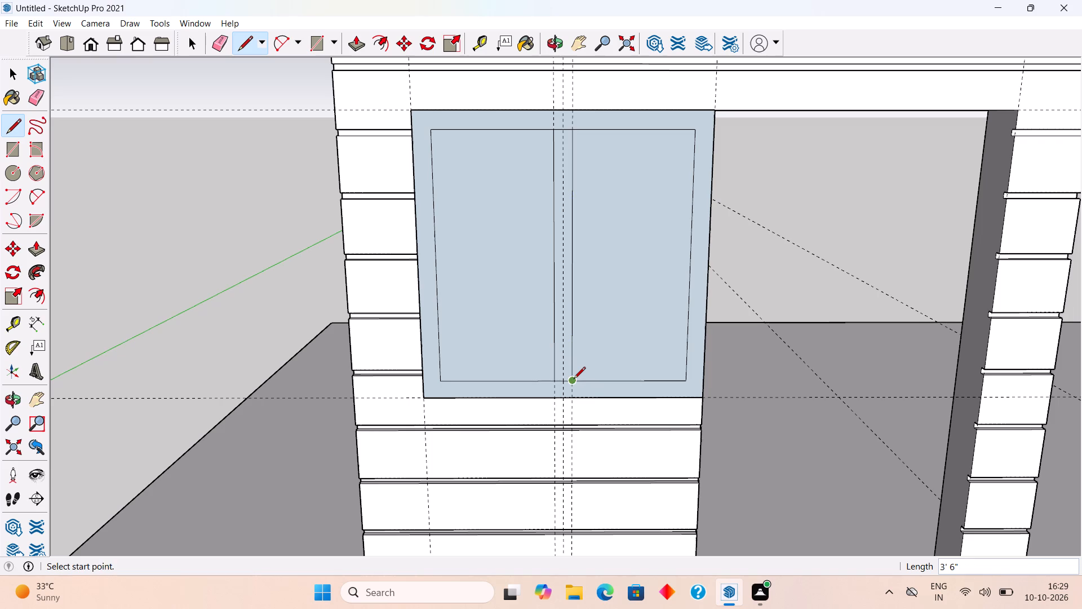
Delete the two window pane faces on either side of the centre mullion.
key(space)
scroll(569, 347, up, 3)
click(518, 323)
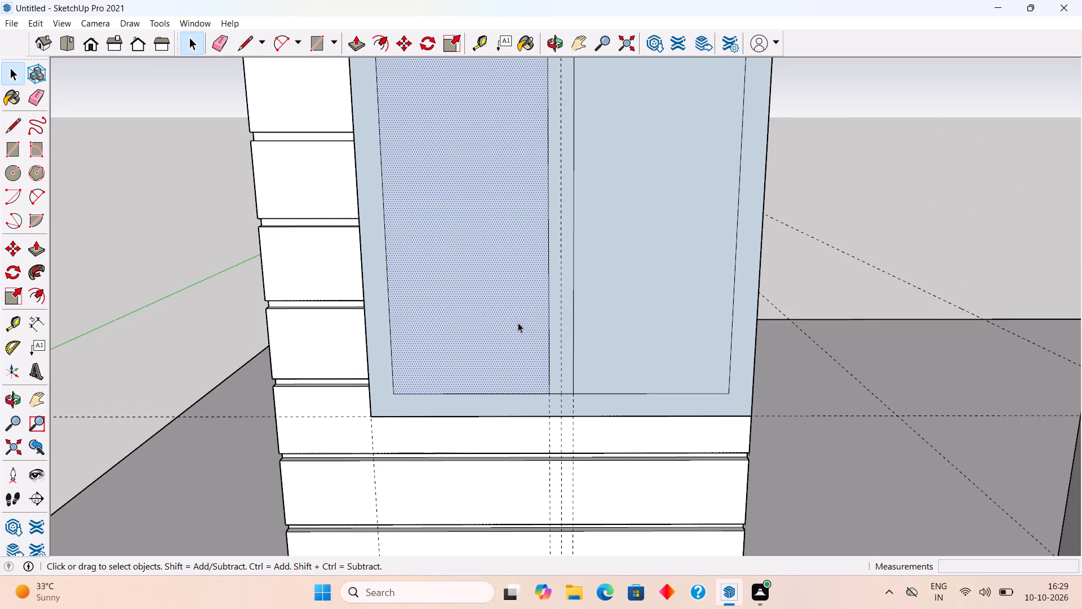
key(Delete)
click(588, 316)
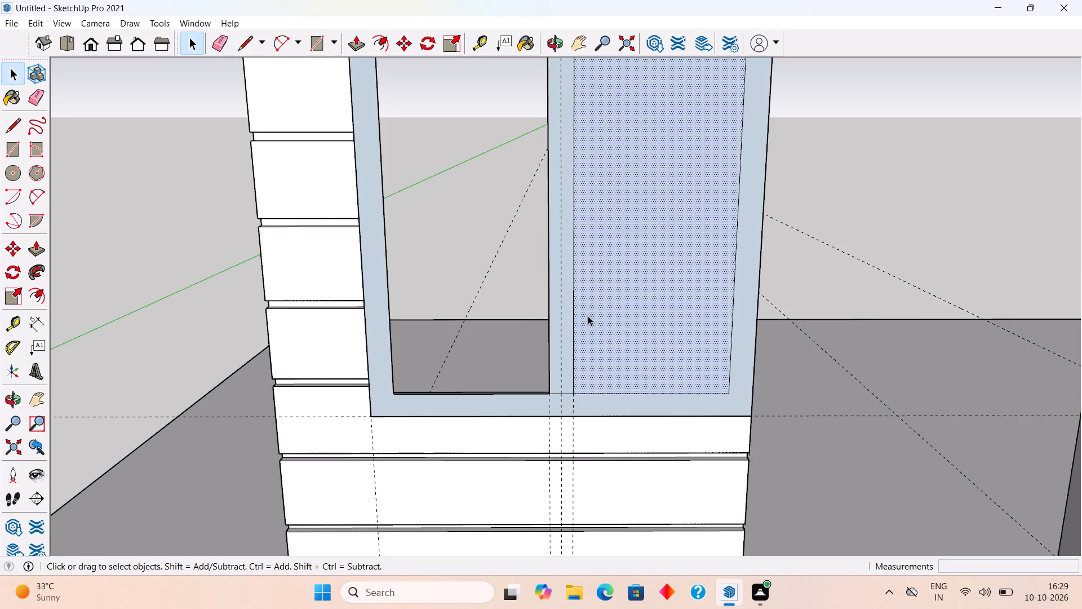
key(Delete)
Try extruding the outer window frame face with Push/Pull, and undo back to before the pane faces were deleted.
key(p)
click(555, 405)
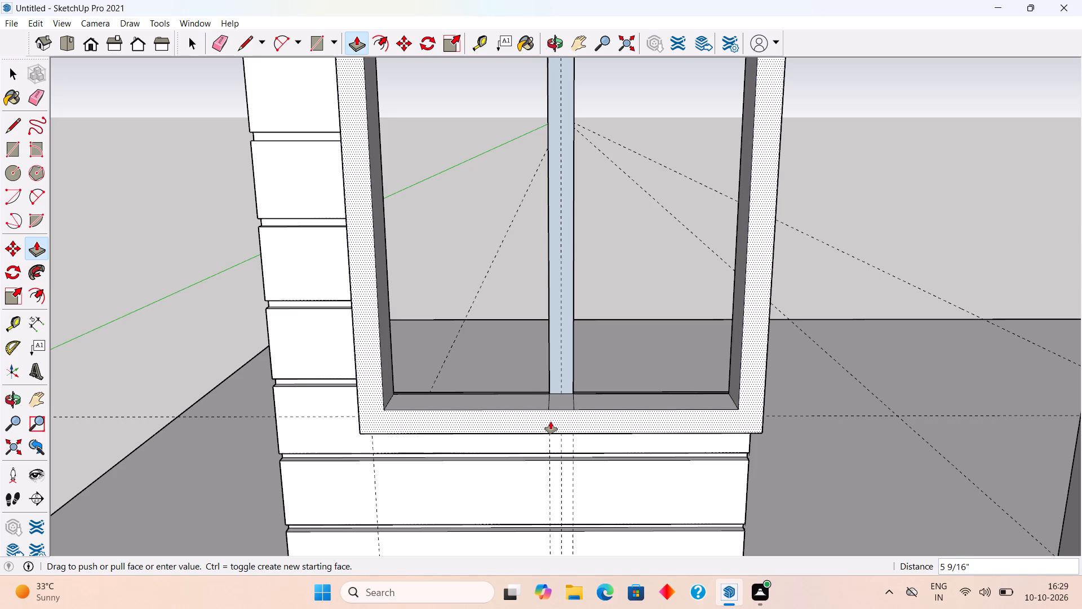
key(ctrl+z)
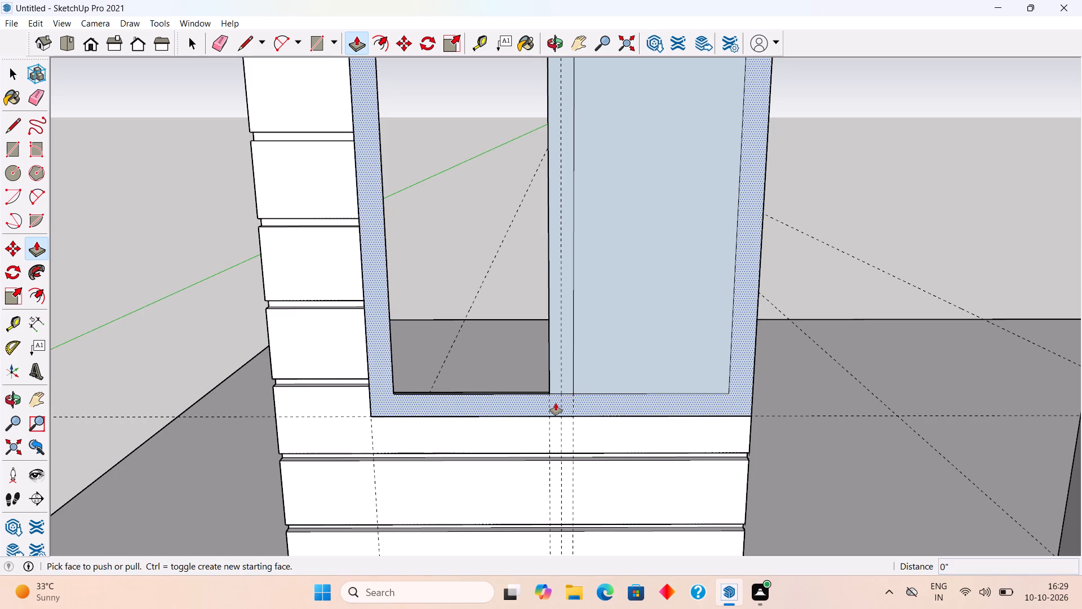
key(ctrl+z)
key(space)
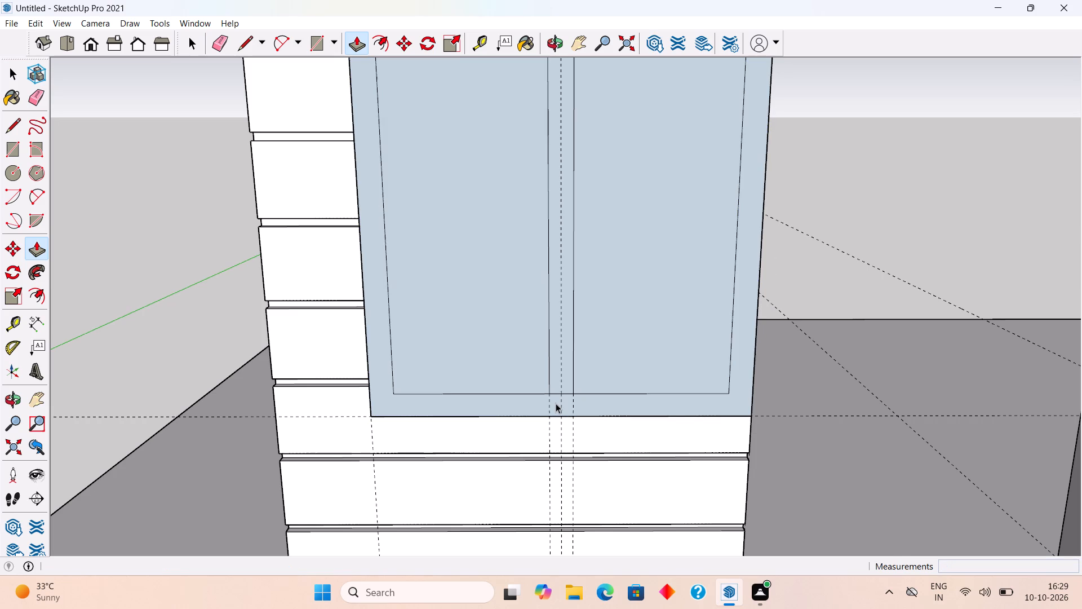
Erase the short edge segments at the mullion's bottom and top ends to merge it with the outer window frame.
scroll(578, 369, up, 1)
key(e)
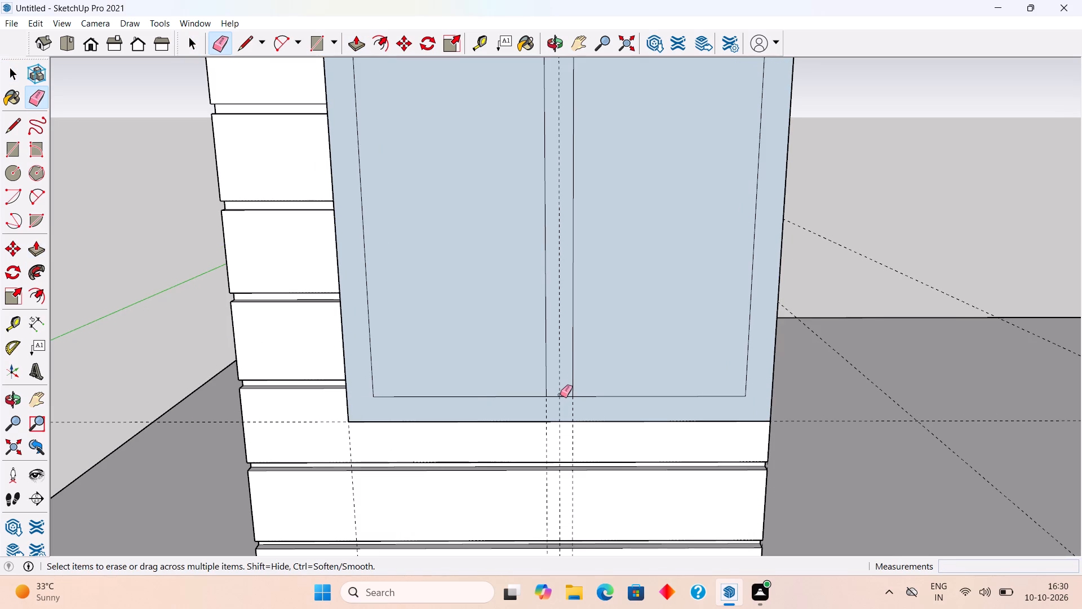
click(561, 395)
scroll(561, 375, down, 10)
scroll(548, 208, up, 4)
scroll(563, 254, up, 5)
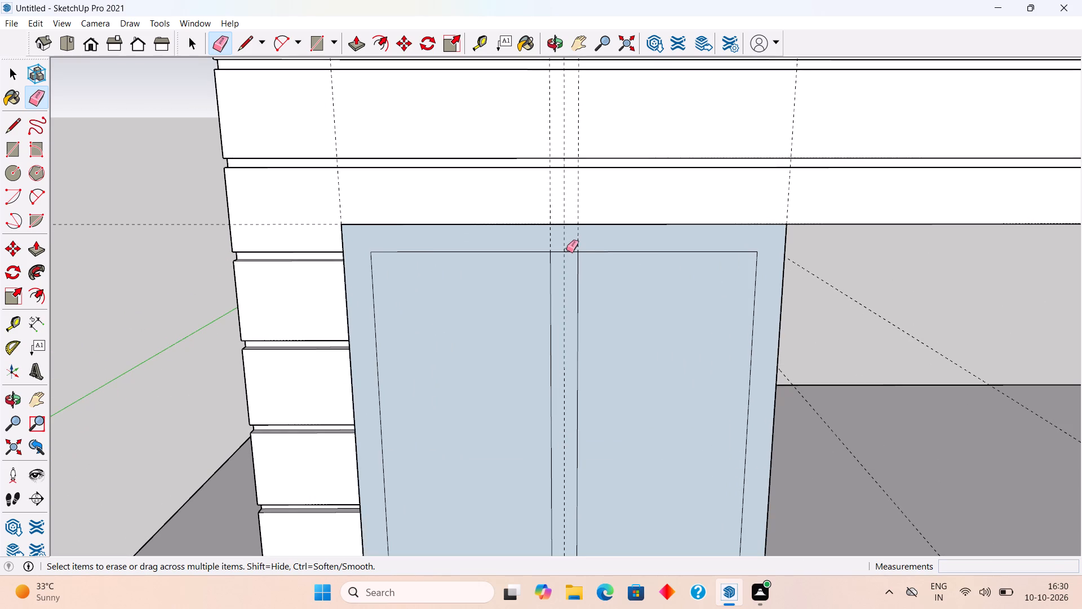
click(567, 251)
key(space)
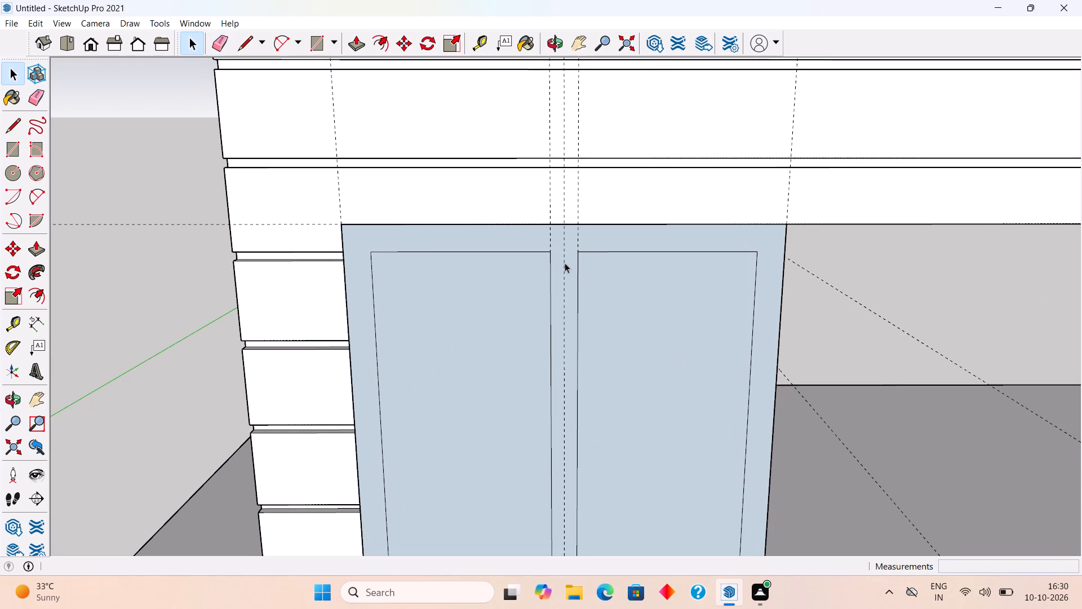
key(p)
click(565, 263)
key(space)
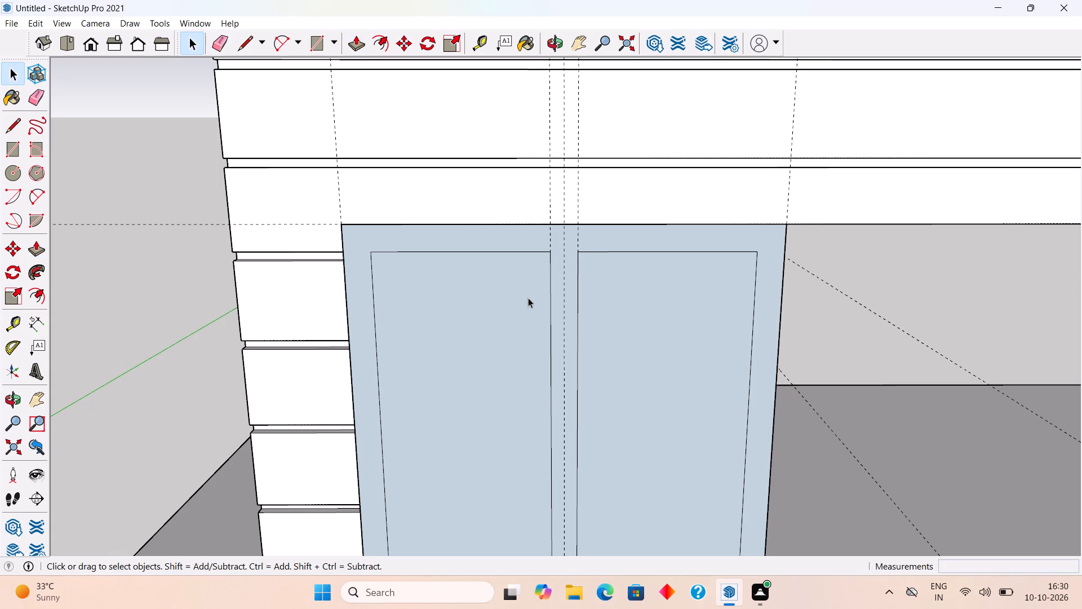
Delete the two pane faces on either side of the merged centre mullion.
click(521, 304)
key(Delete)
click(660, 311)
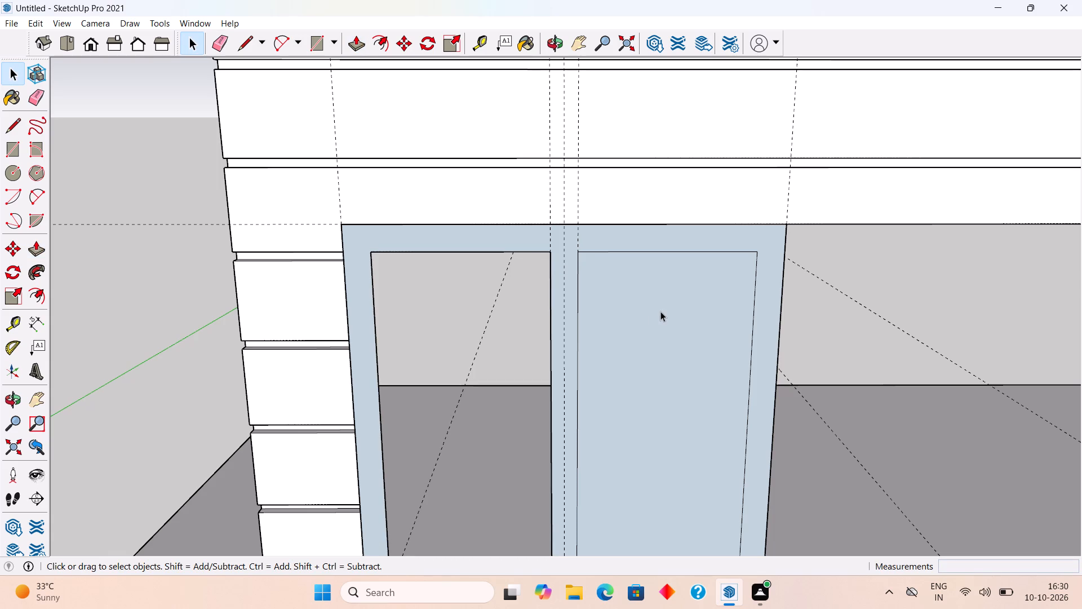
key(Delete)
Extrude the window frame face with its mullion 3" outward using Push/Pull.
key(p)
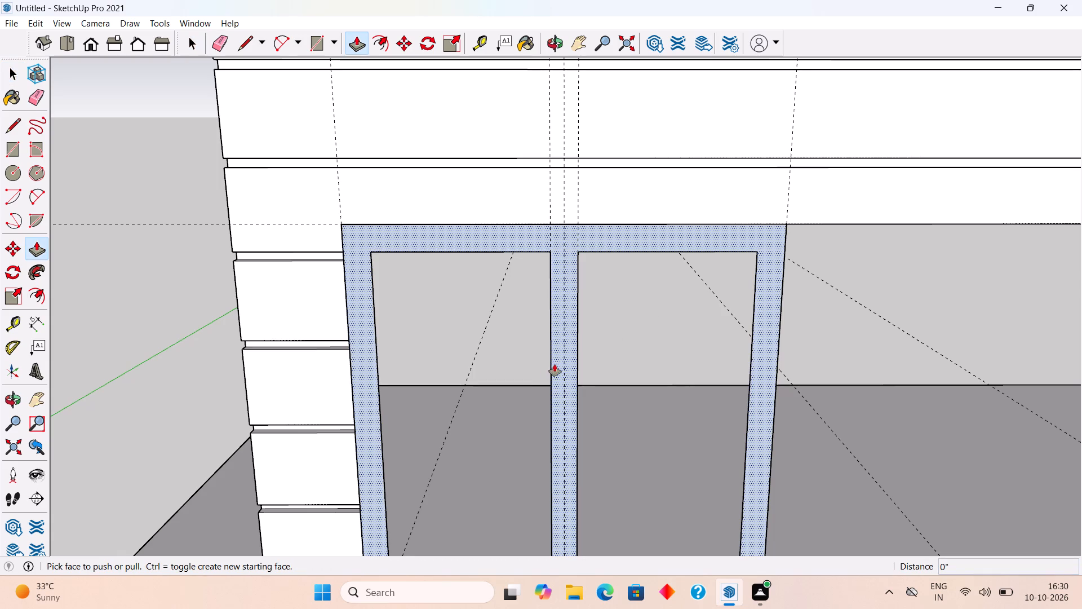
click(558, 364)
text(3")
key(Return)
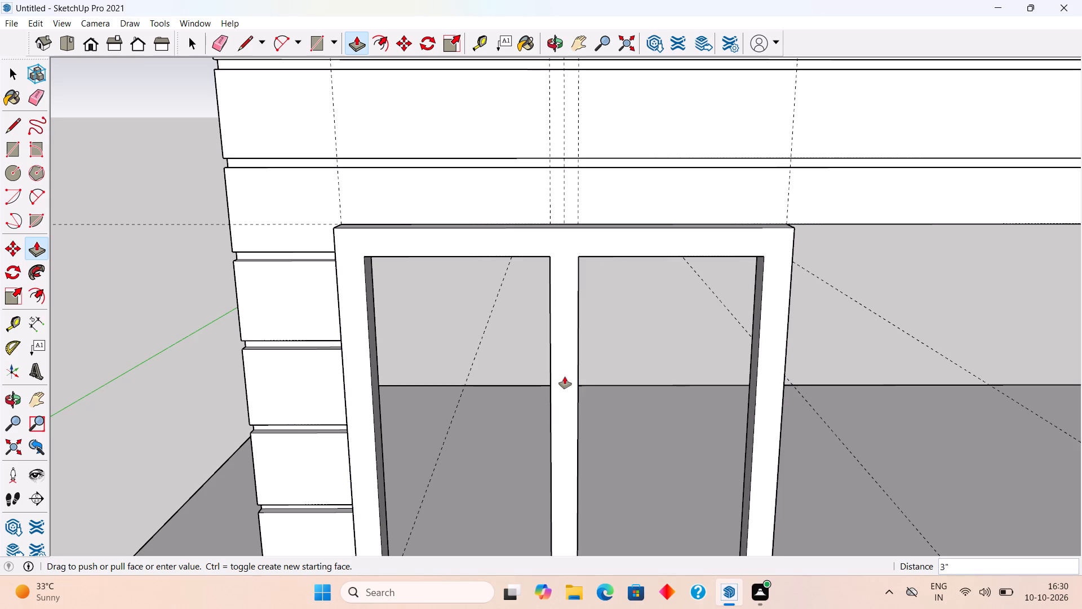
key(space)
Select all the connected geometry of the extruded window frame and make it a group.
scroll(565, 374, down, 10)
middle_drag(631, 410, 442, 364)
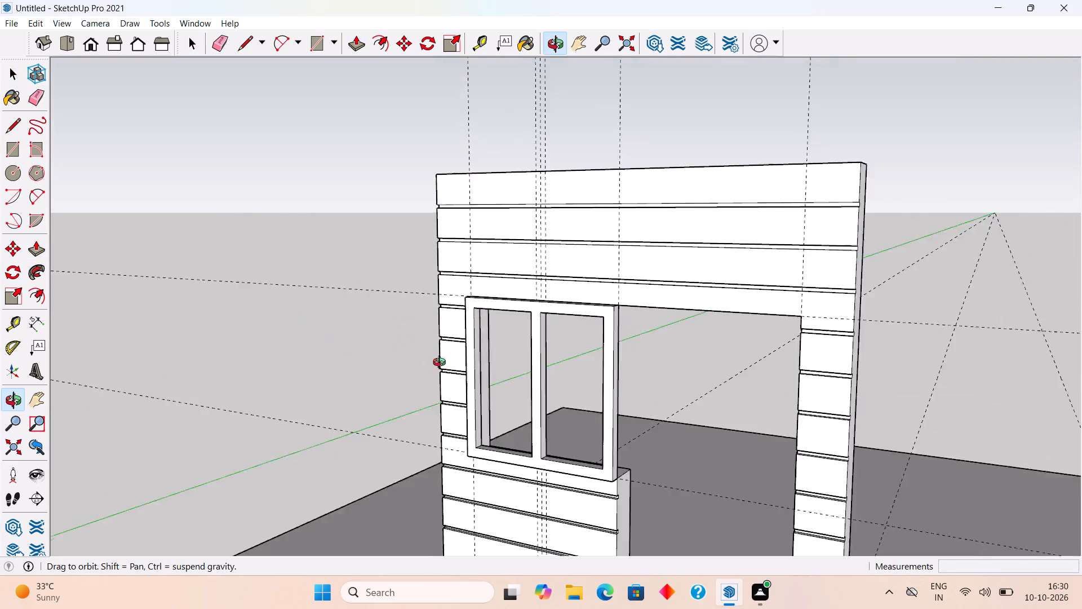
middle_drag(442, 364, 375, 344)
scroll(572, 431, up, 4)
triple_click(591, 443)
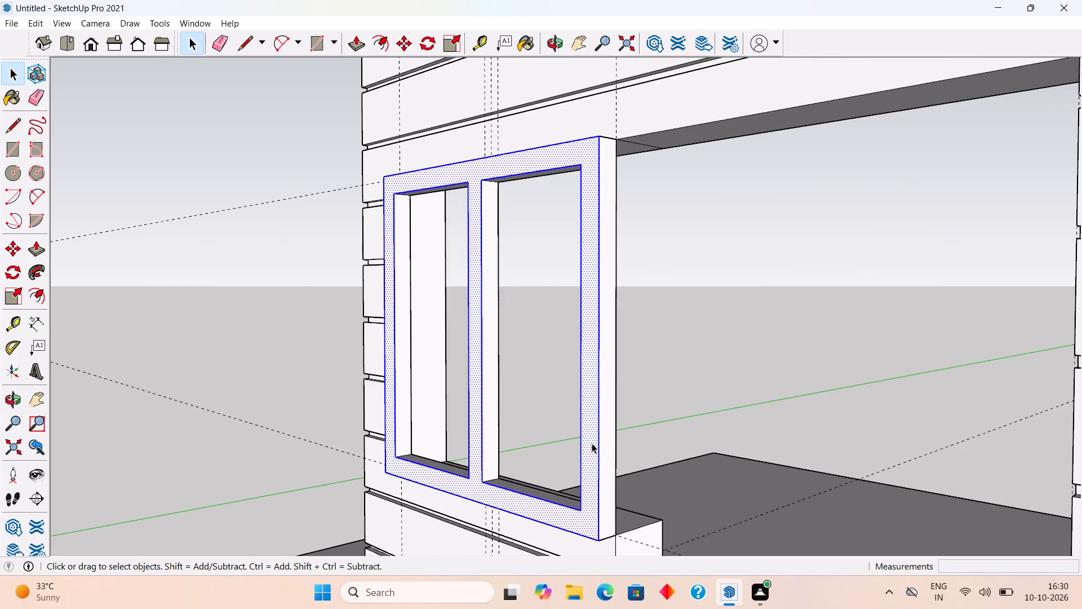
right_click(592, 443)
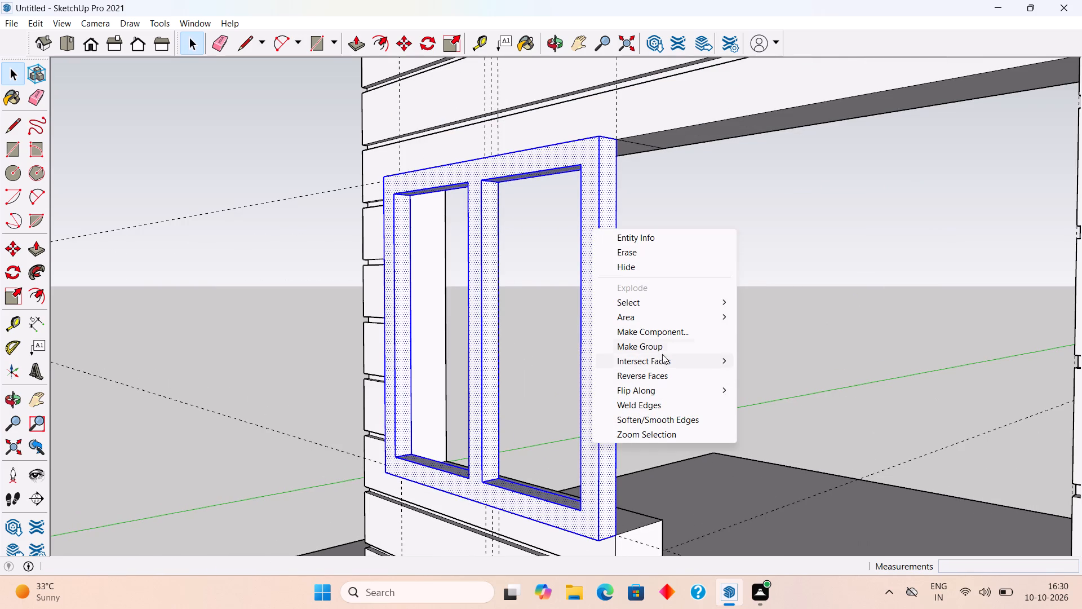
click(663, 343)
Move the window frame group 3" back into its opening so its front sits flush with the wall face.
middle_drag(602, 363, 648, 383)
scroll(646, 383, down, 7)
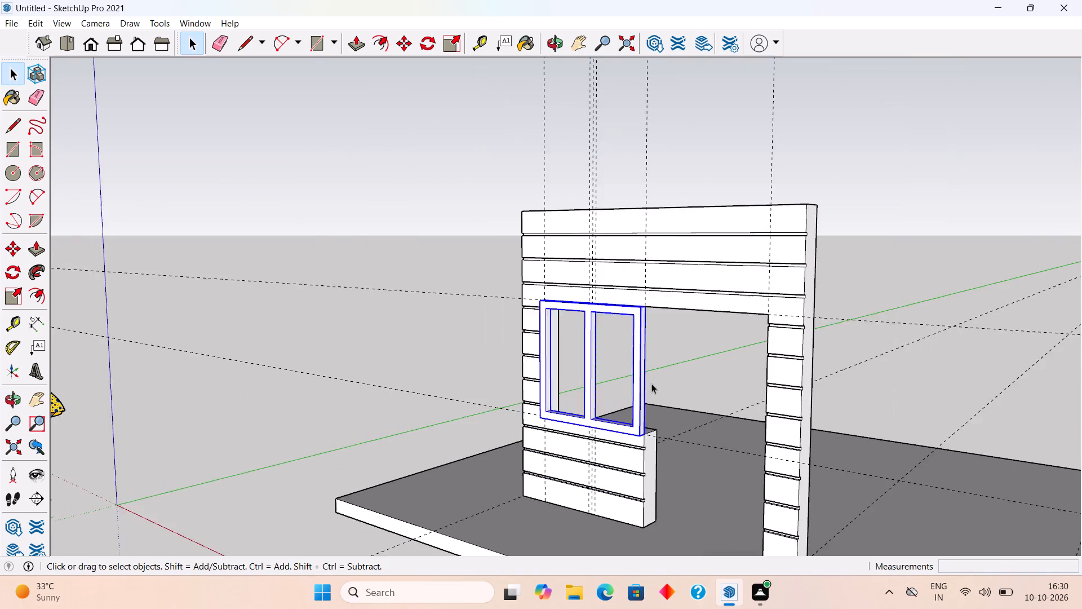
scroll(651, 383, down, 1)
middle_drag(663, 431, 688, 452)
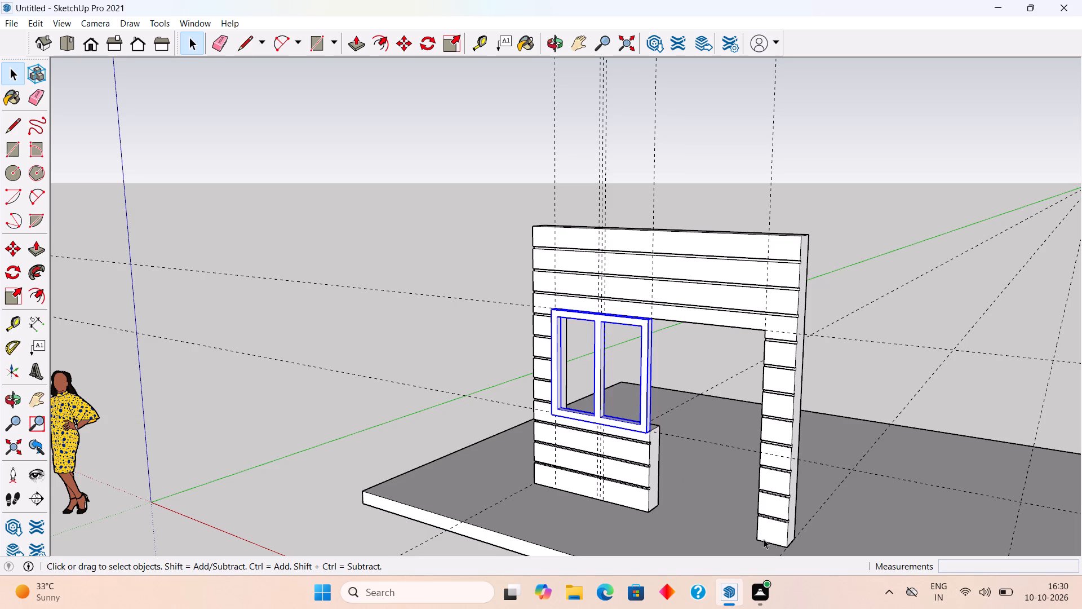
scroll(633, 432, up, 5)
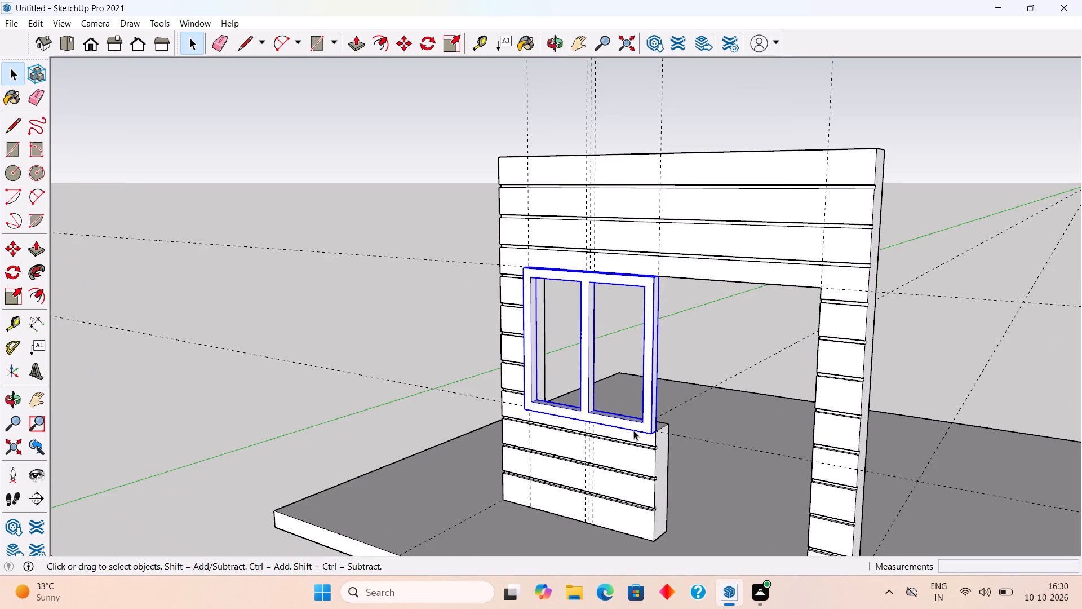
key(m)
click(652, 433)
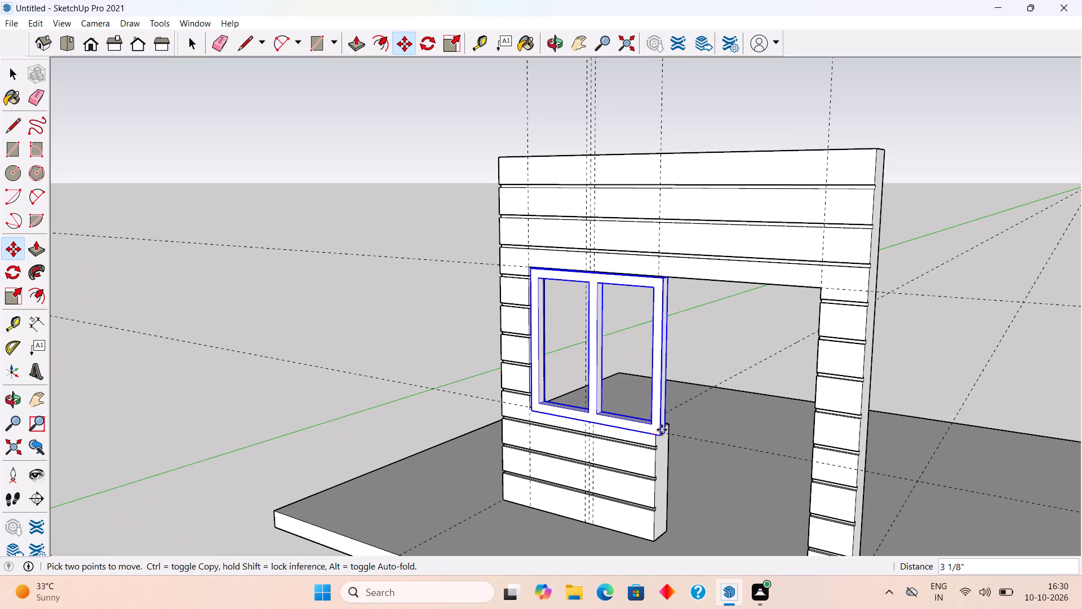
click(658, 430)
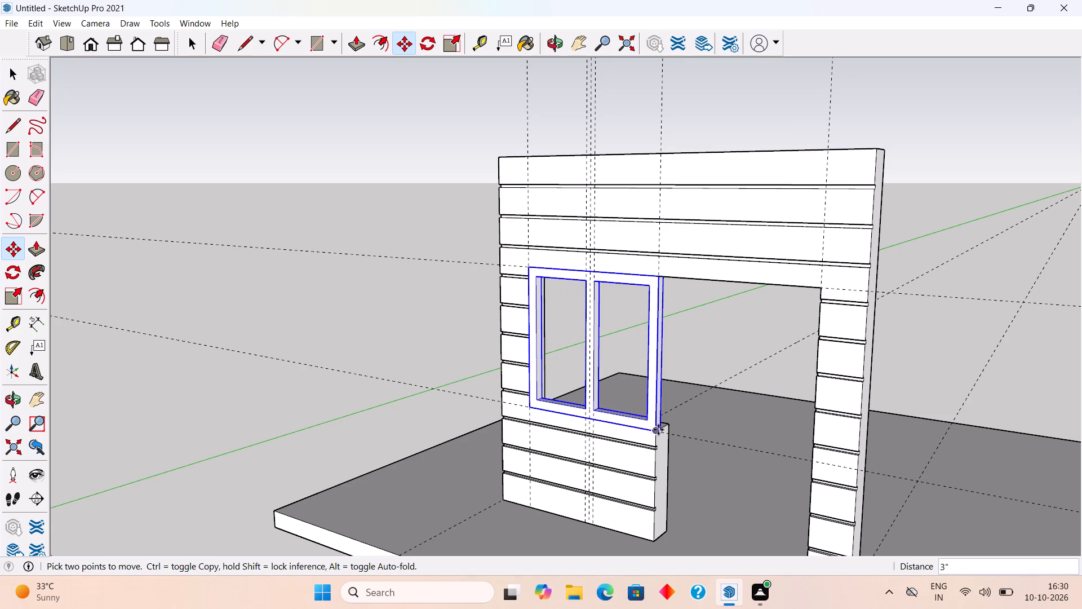
key(space)
middle_drag(585, 448, 658, 410)
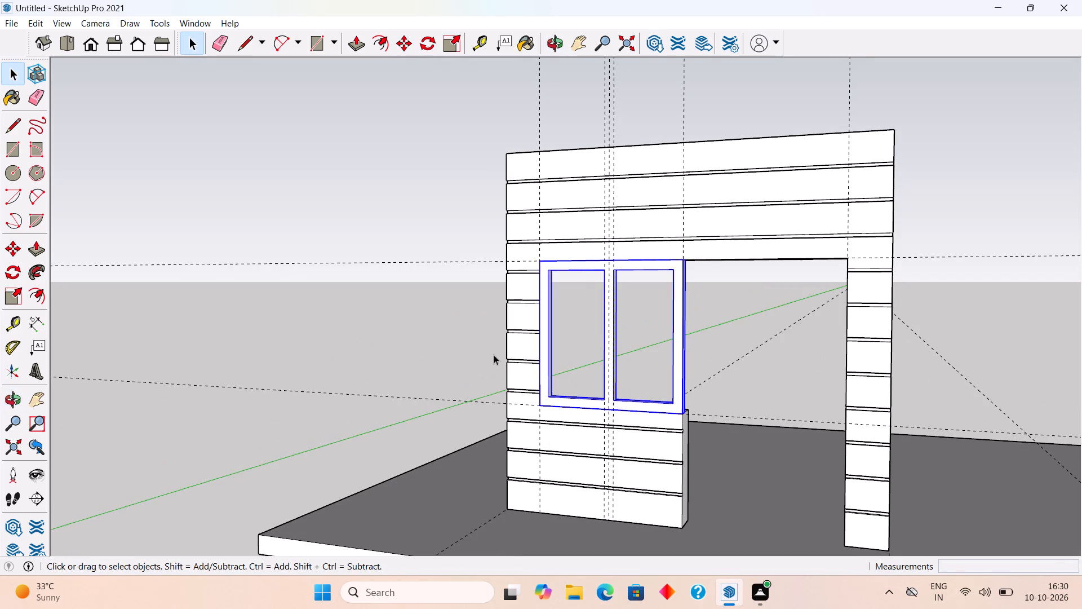
click(493, 354)
Draw a 4' by 7' rectangle filling the door opening on the wall's front face.
middle_drag(559, 395, 669, 431)
scroll(912, 424, up, 2)
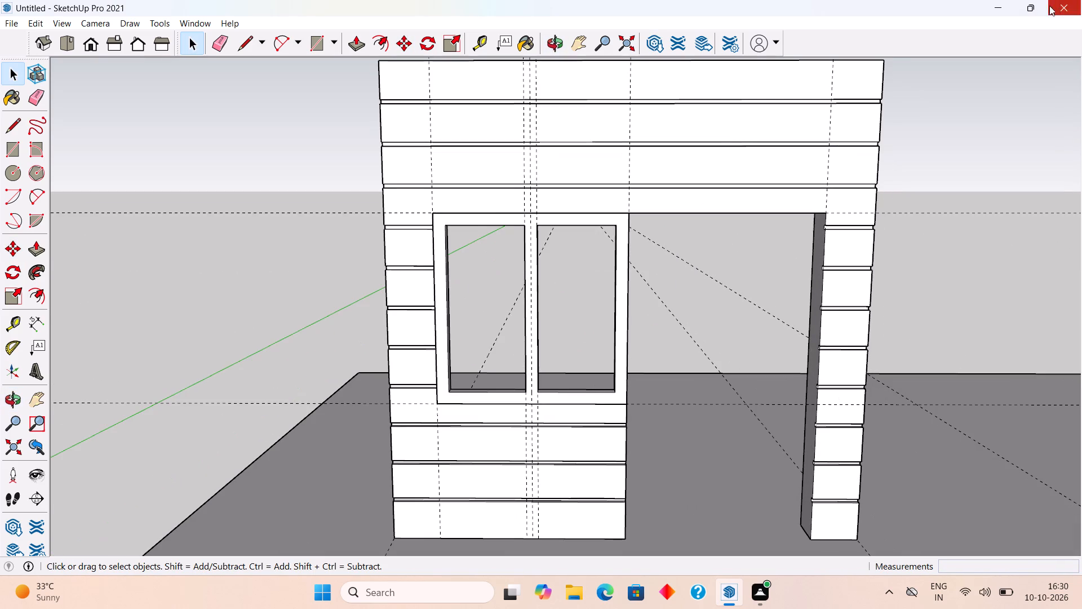
scroll(1007, 5, down, 1)
scroll(832, 554, up, 3)
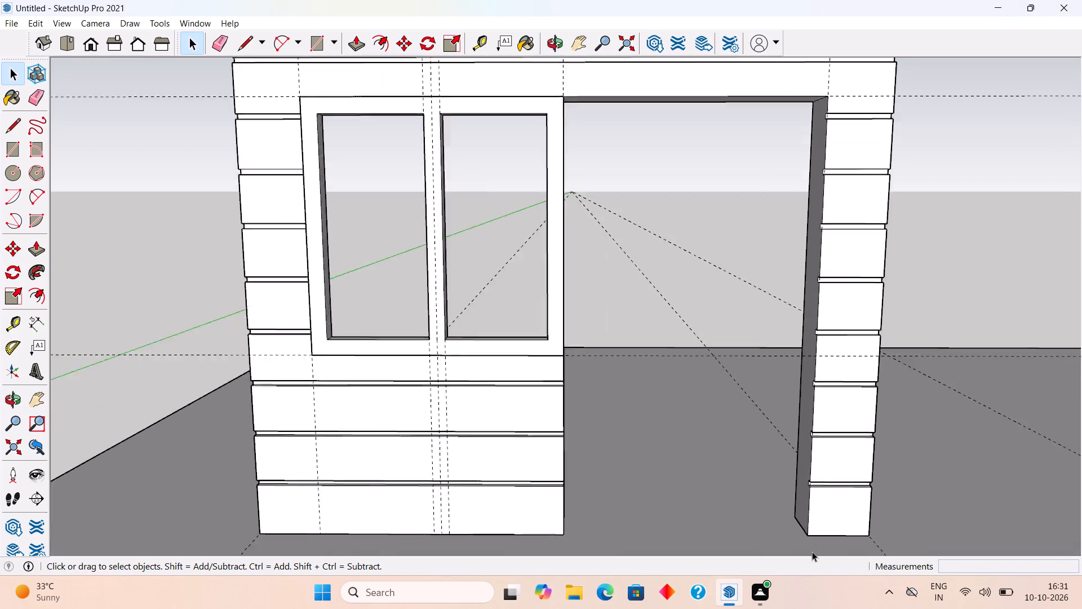
scroll(812, 551, up, 1)
scroll(812, 551, down, 2)
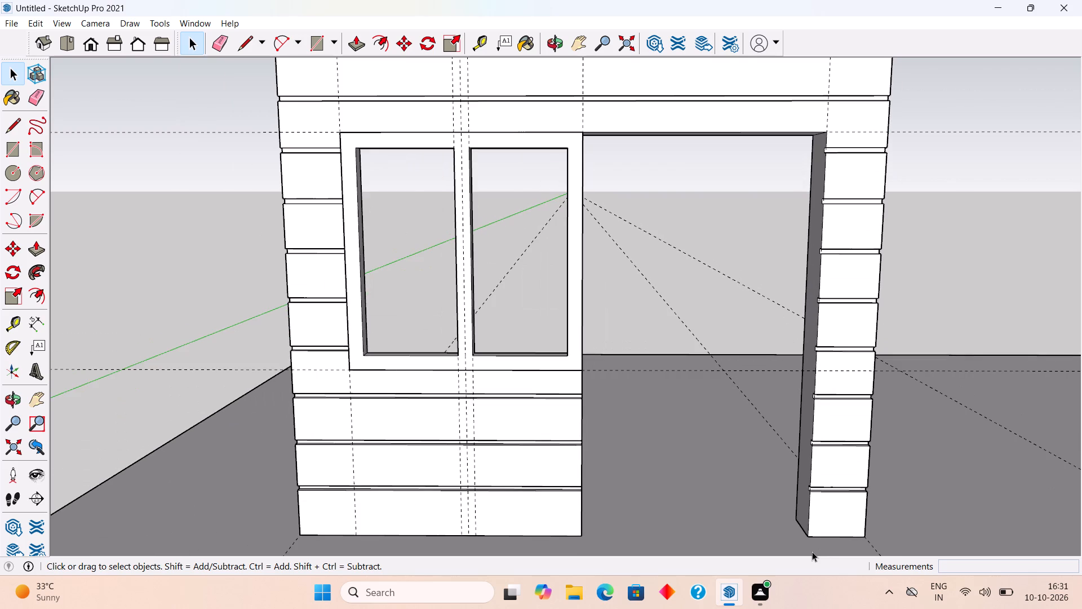
key(r)
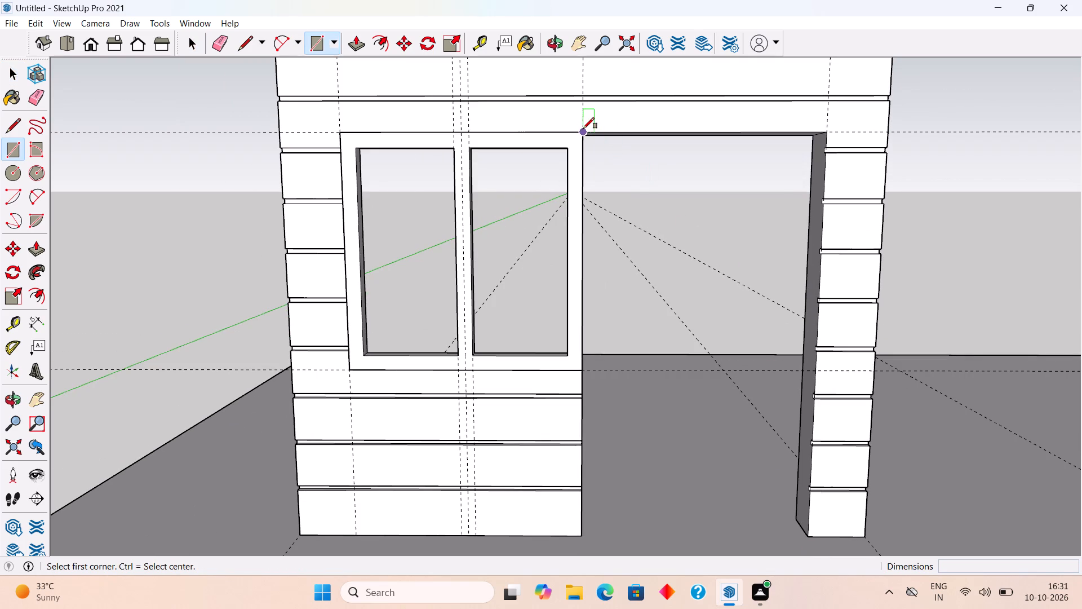
click(583, 129)
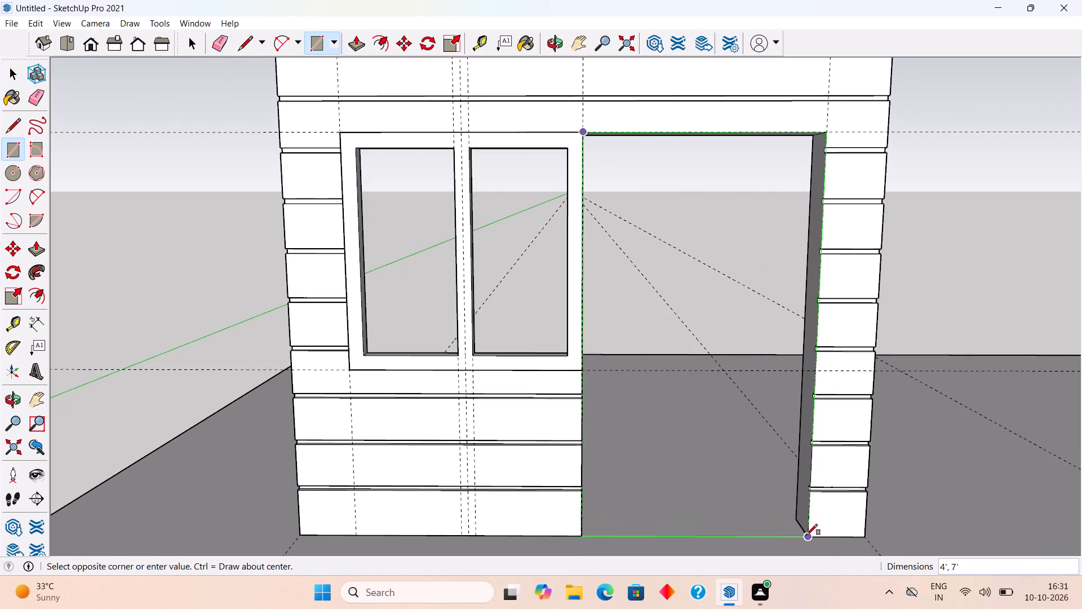
click(806, 535)
key(space)
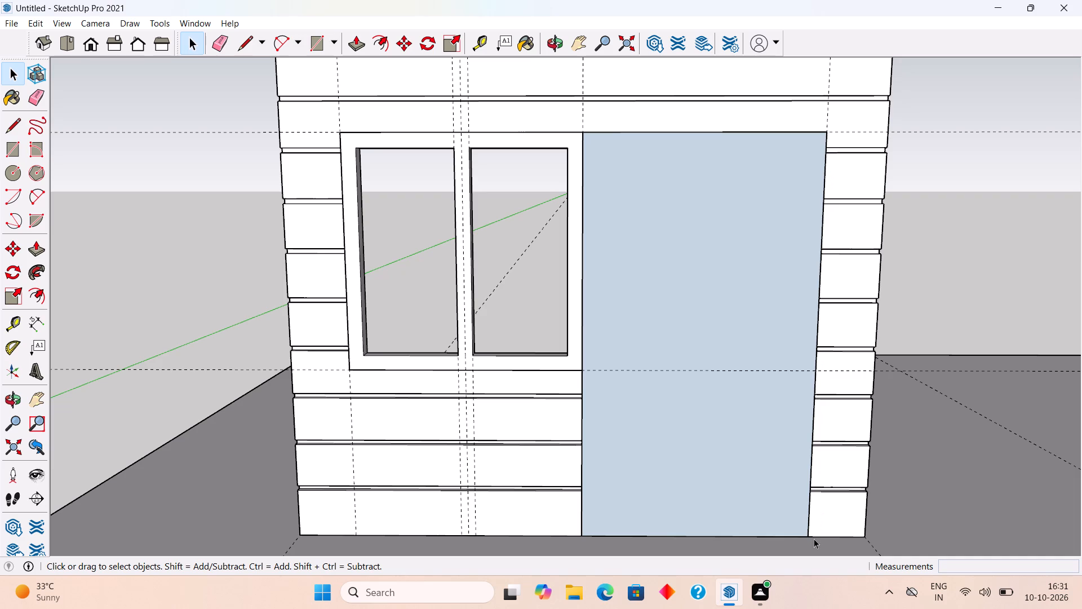
Offset the door opening face 4" inward and delete the inner face to leave a frame outline.
key(f)
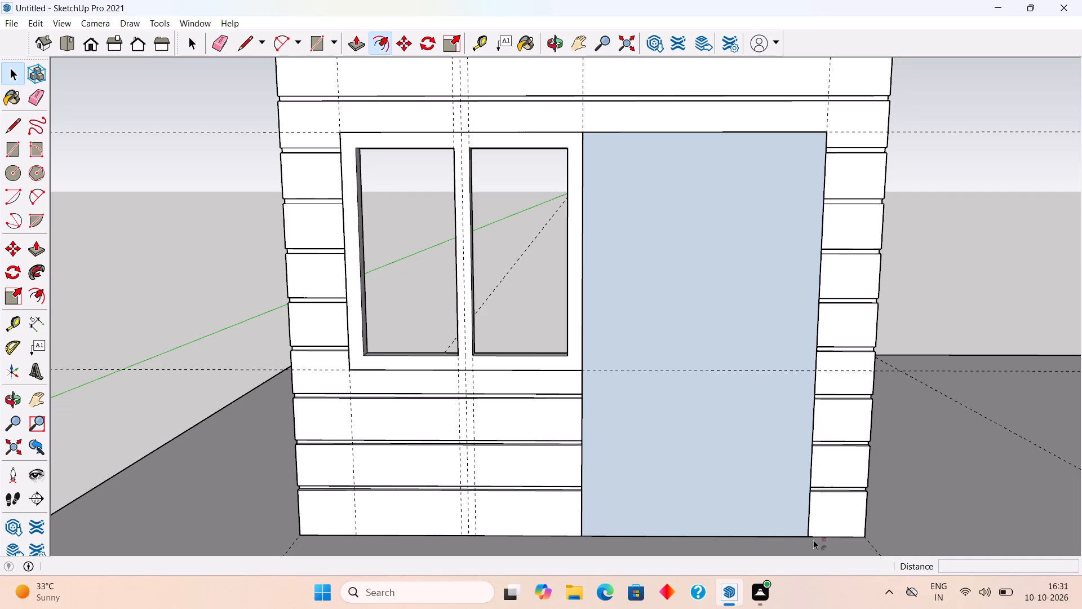
click(735, 527)
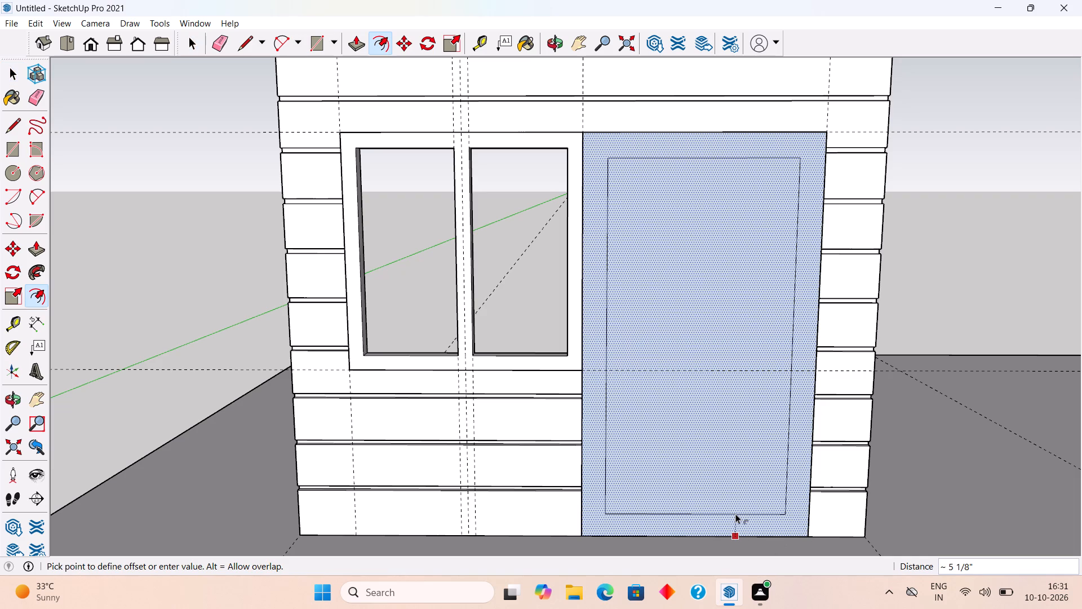
text(4")
key(Return)
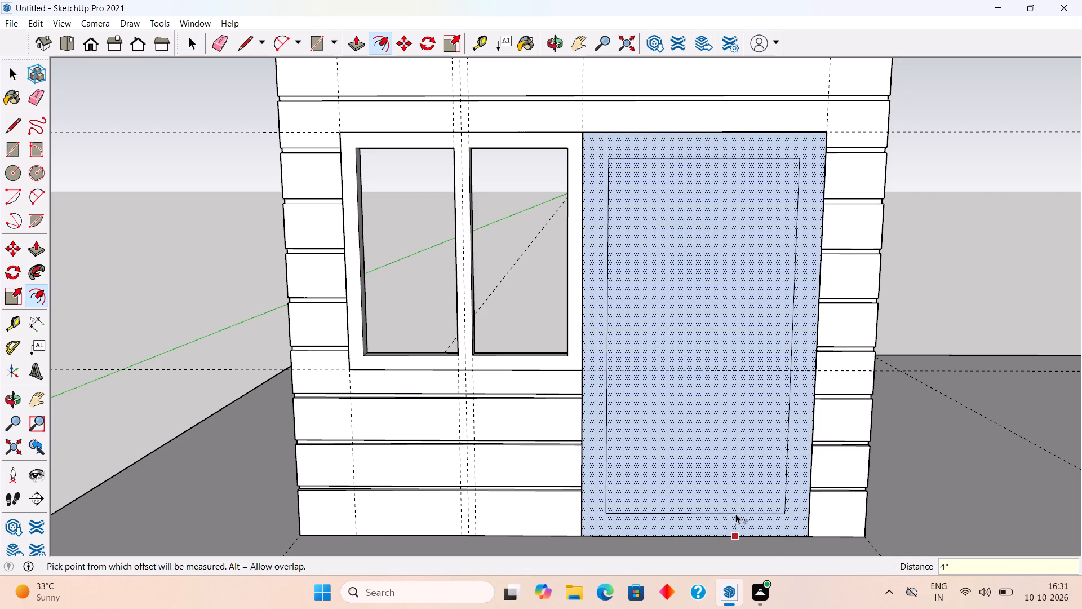
key(space)
click(735, 465)
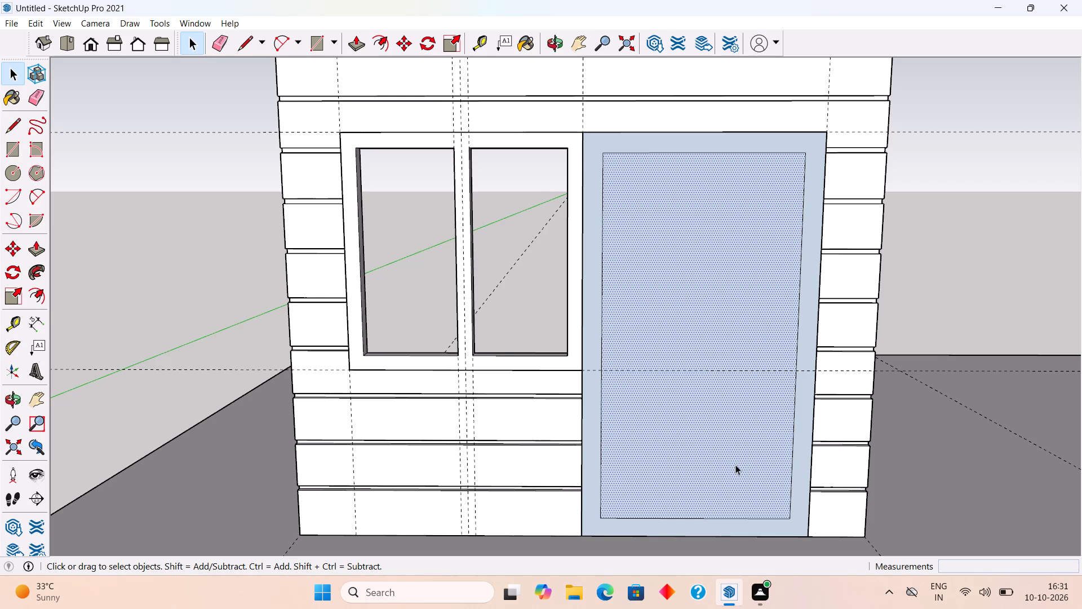
key(Delete)
Extrude the door frame face 4" outward using Push/Pull.
click(797, 520)
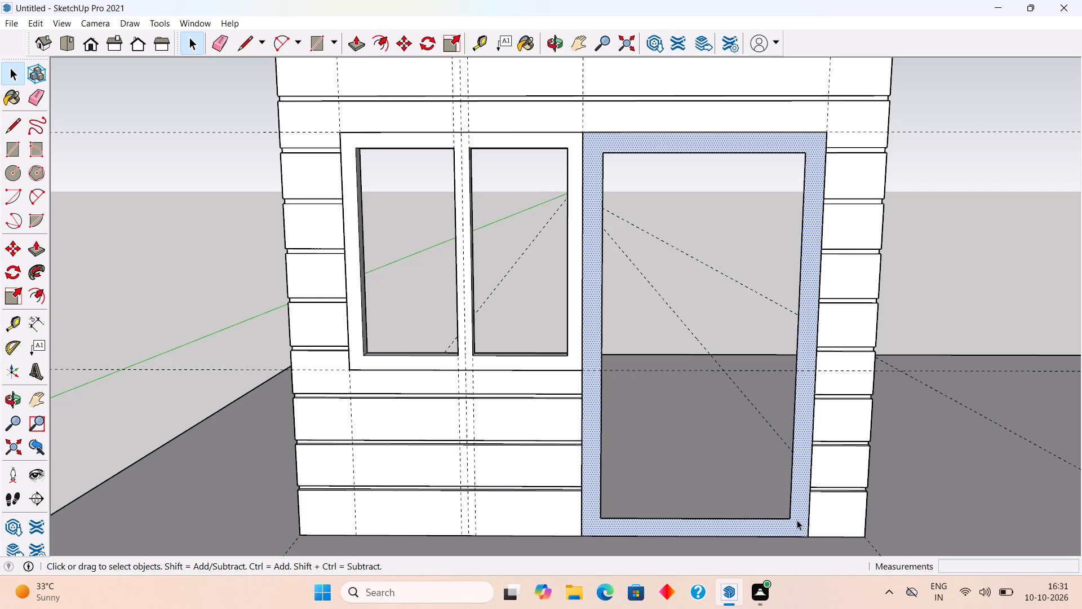
key(p)
click(797, 520)
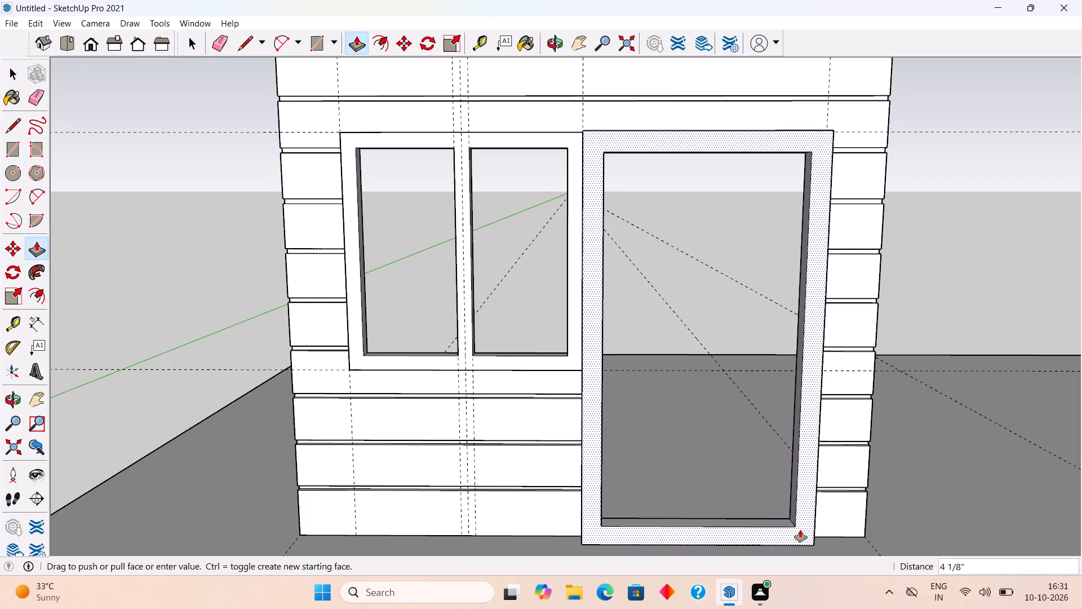
text(4")
key(Return)
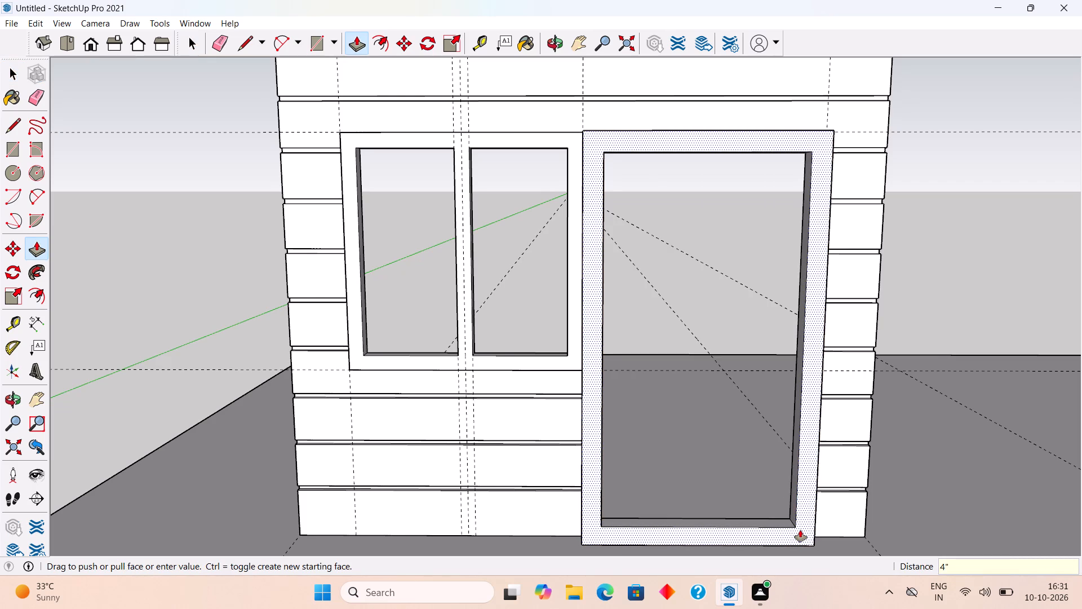
key(space)
Select all the connected geometry of the extruded door frame and make it a group.
triple_click(800, 530)
right_click(800, 530)
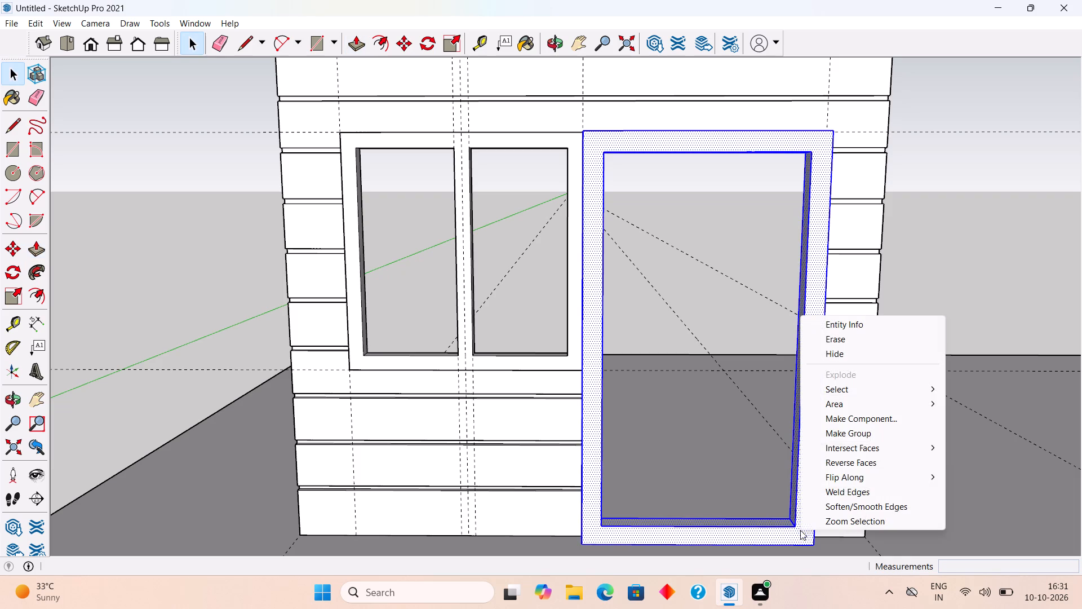
click(844, 431)
Move the door frame group 4" back into its opening so its front sits flush with the wall face.
middle_drag(830, 467, 789, 465)
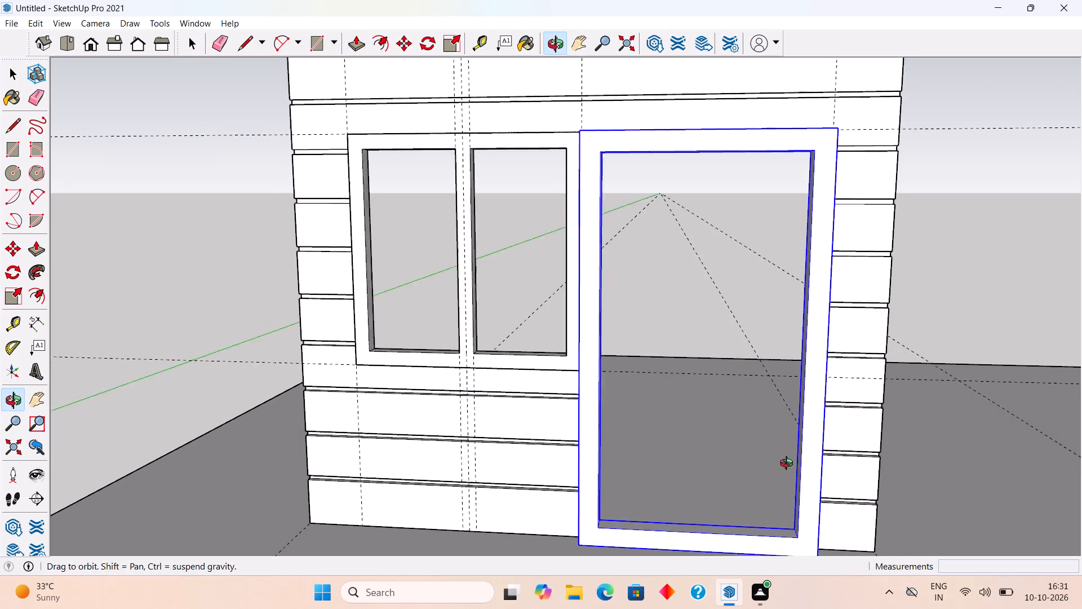
middle_drag(789, 465, 720, 394)
scroll(720, 394, down, 8)
scroll(814, 478, up, 9)
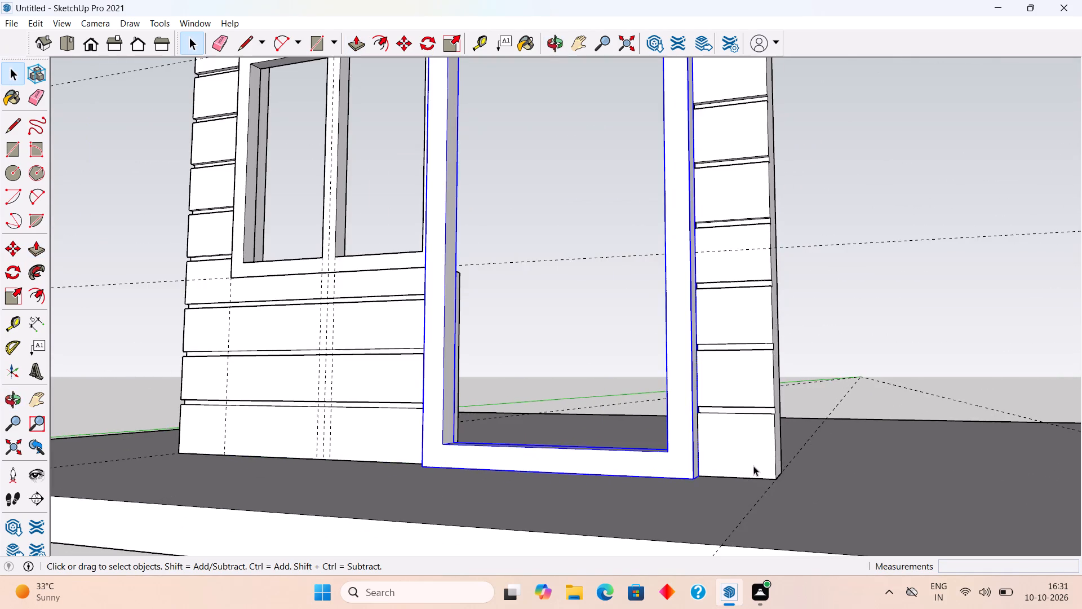
middle_drag(747, 473, 658, 532)
scroll(659, 523, up, 7)
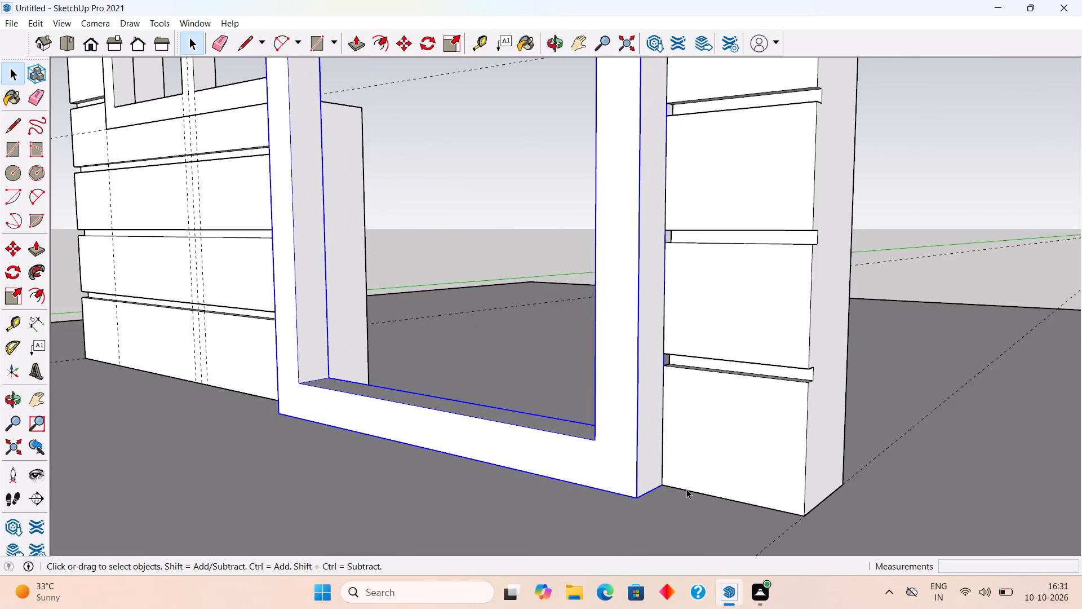
key(m)
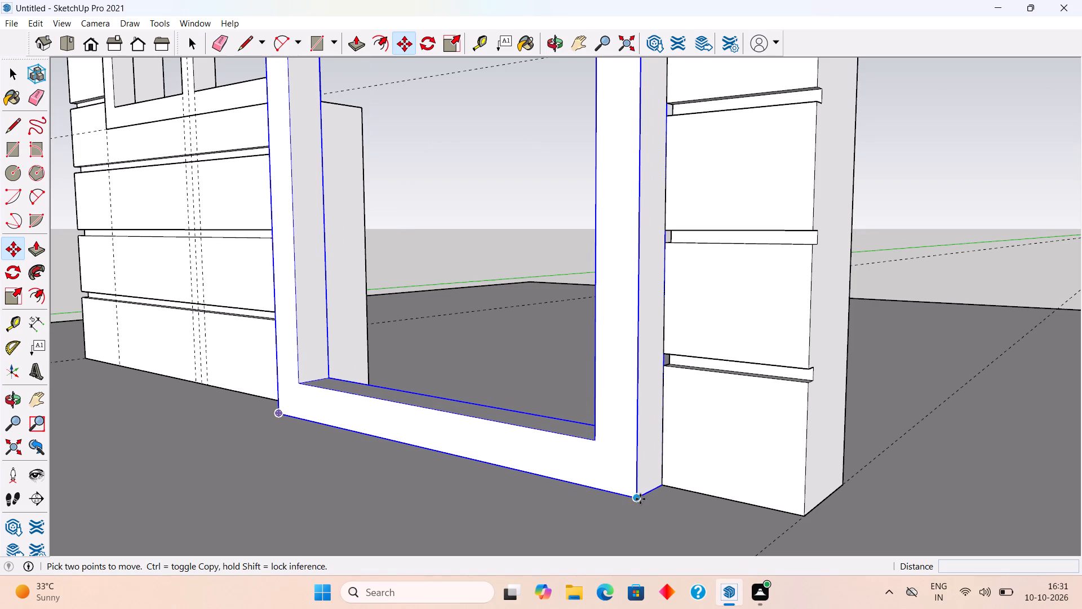
click(640, 499)
click(664, 486)
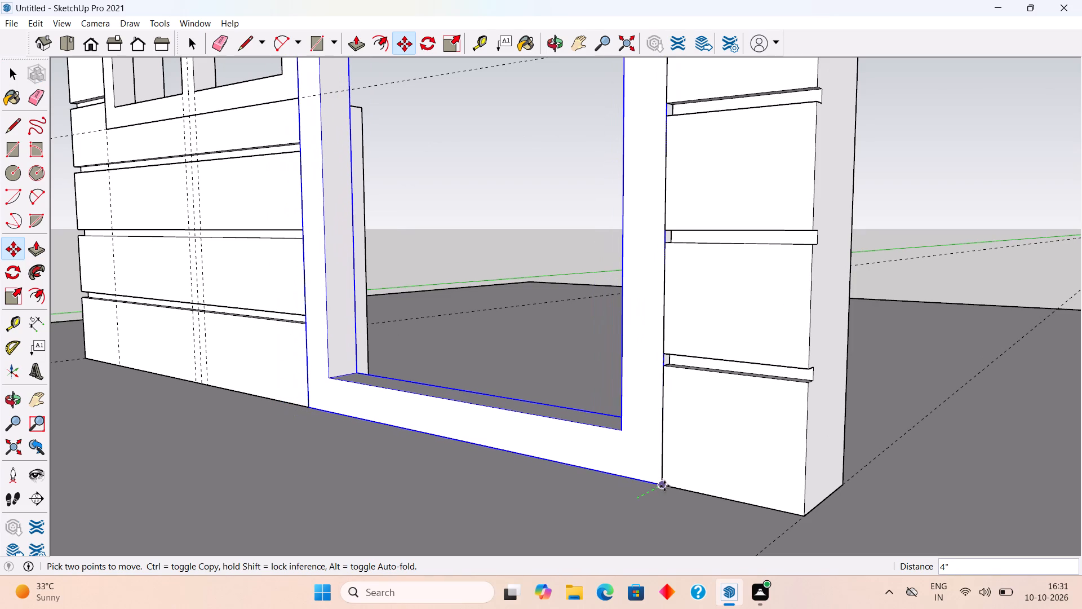
key(space)
click(484, 222)
Draw a 3' 4" by 6' 4" rectangle filling the inside of the door frame for the door panel.
middle_drag(513, 423, 788, 515)
scroll(788, 516, down, 5)
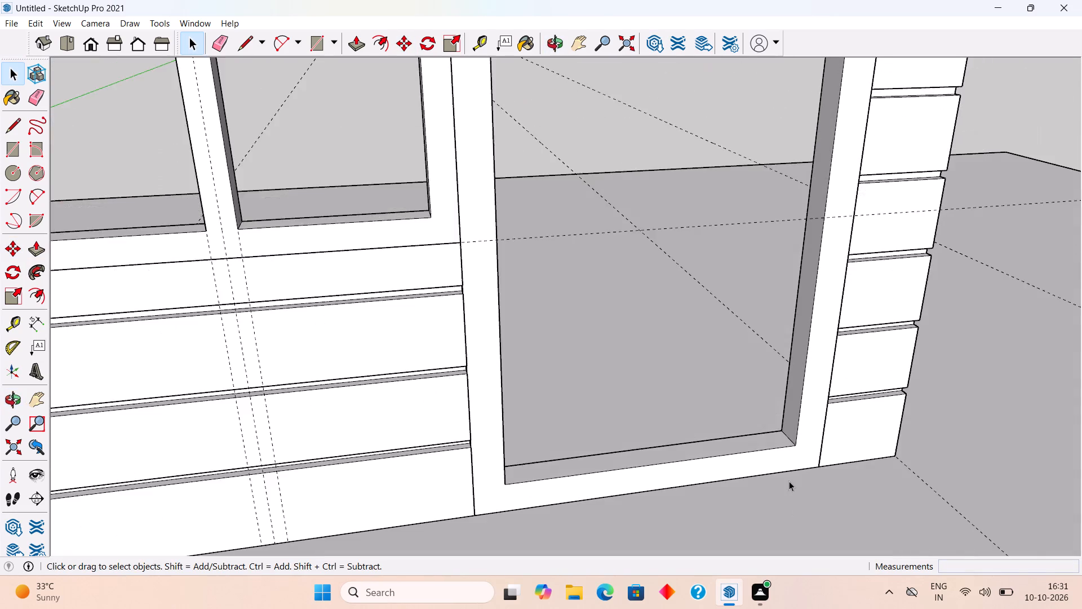
scroll(789, 481, down, 7)
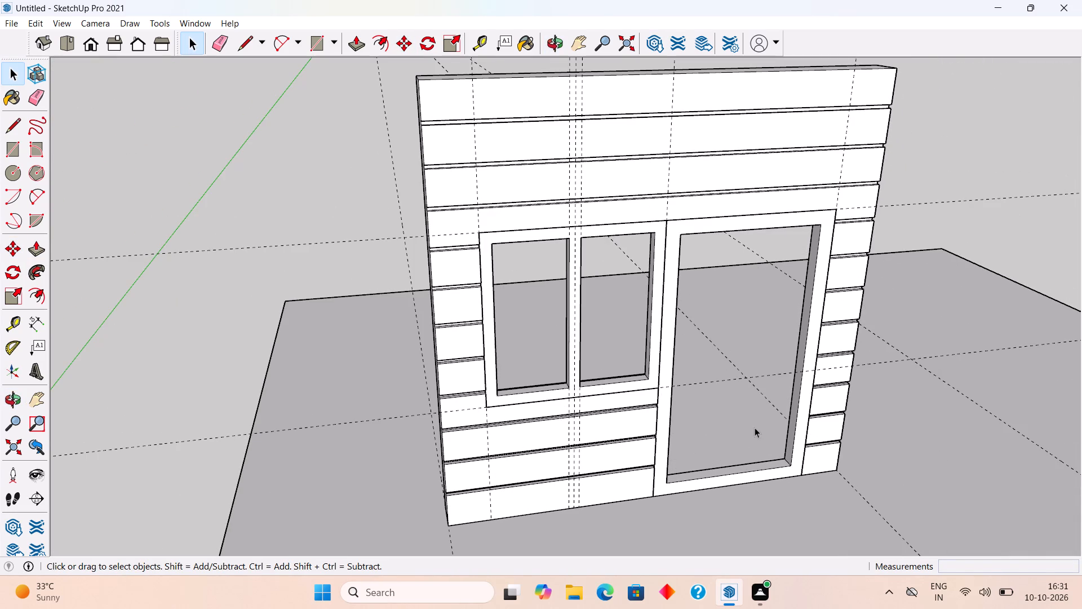
middle_drag(734, 426, 632, 362)
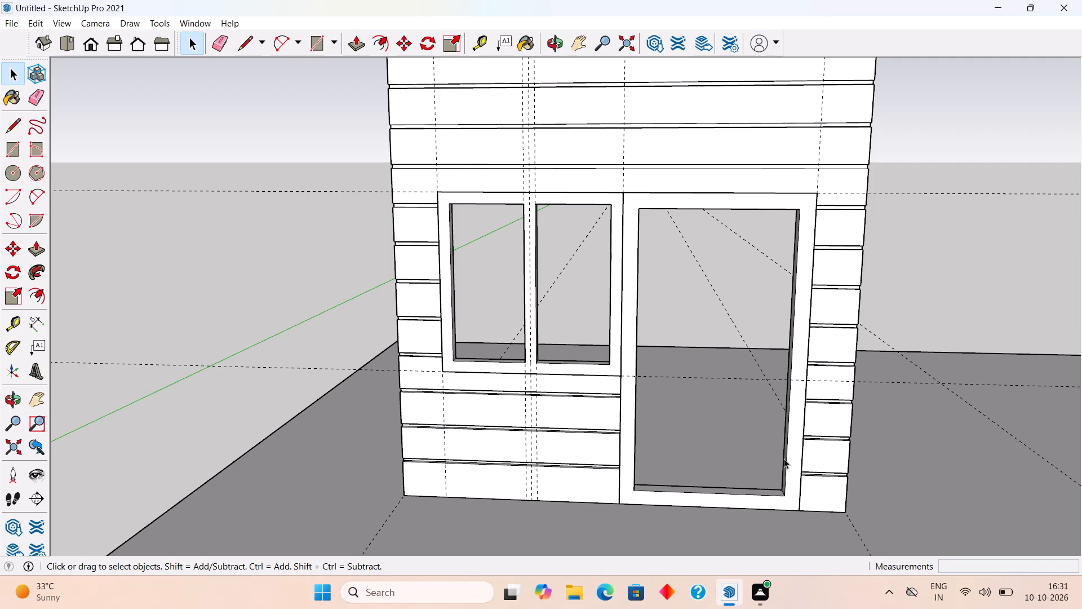
key(r)
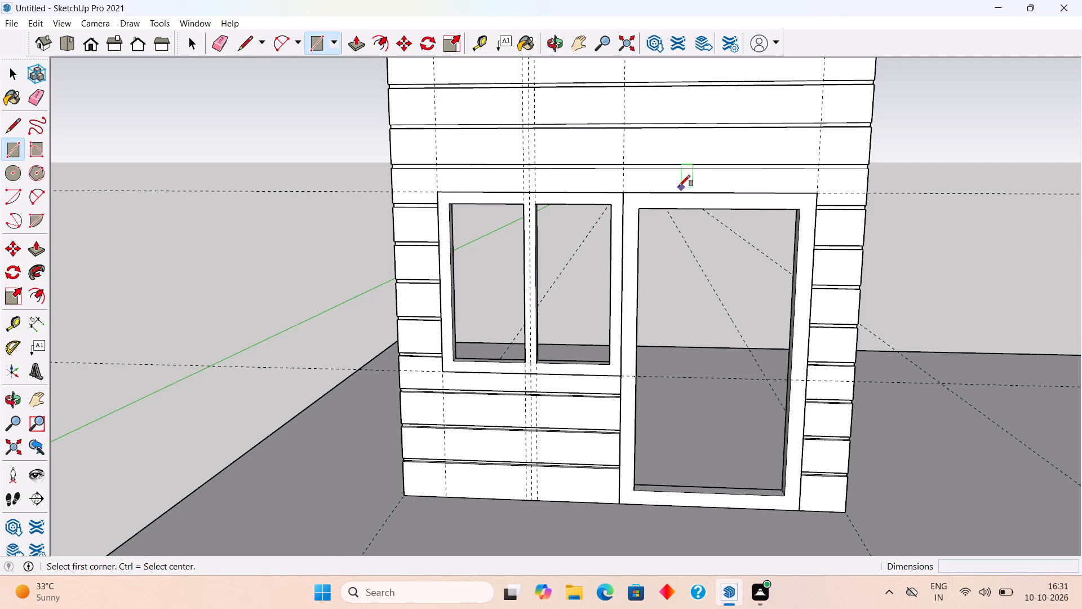
click(645, 210)
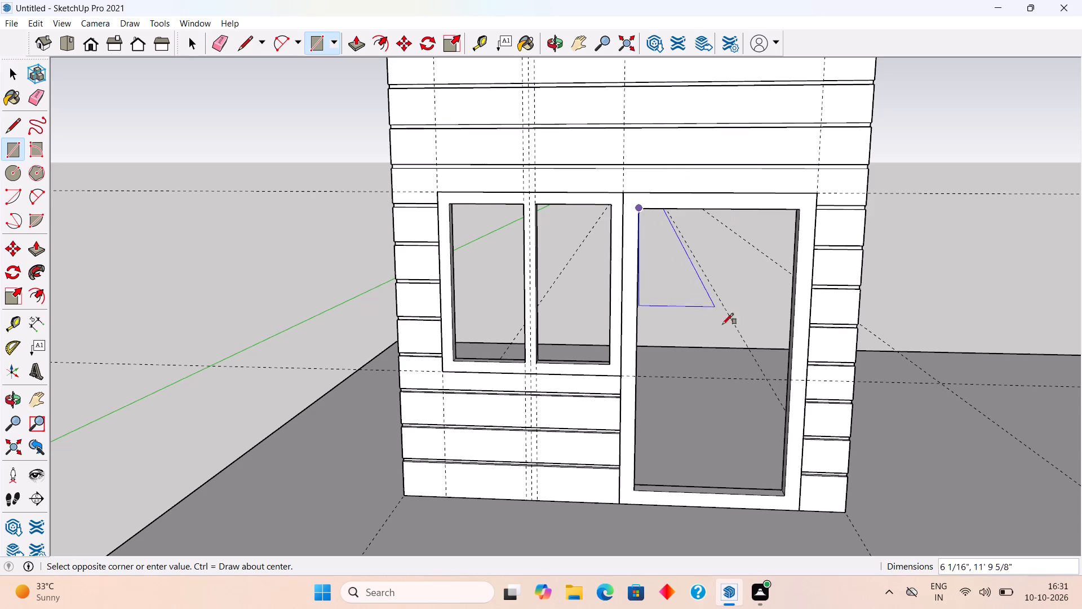
click(782, 490)
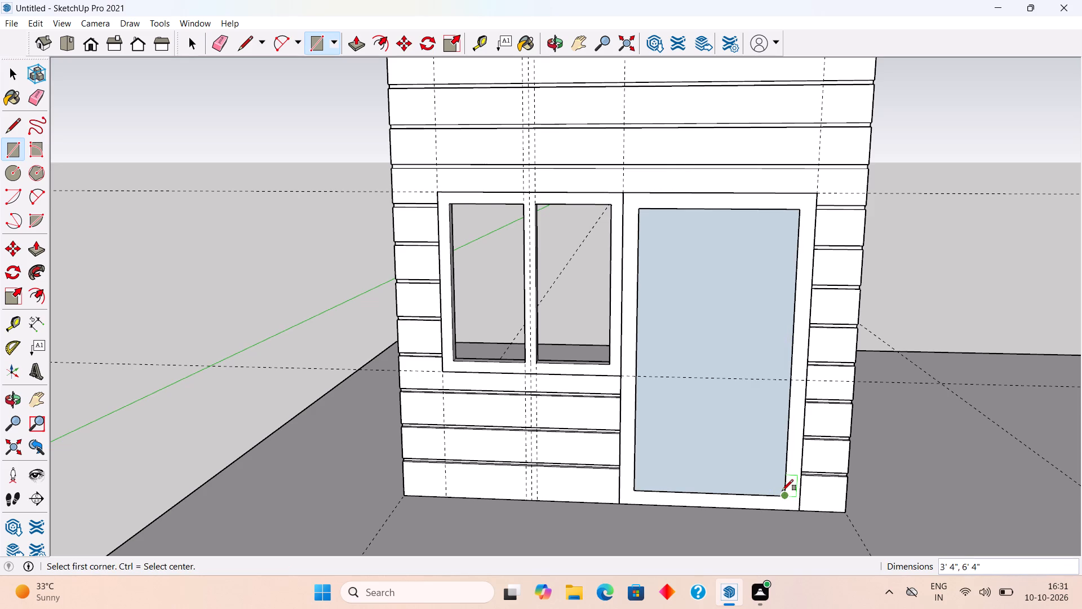
Extrude the door panel face 2" outward using Push/Pull.
key(p)
click(731, 447)
text(2")
key(Return)
key(space)
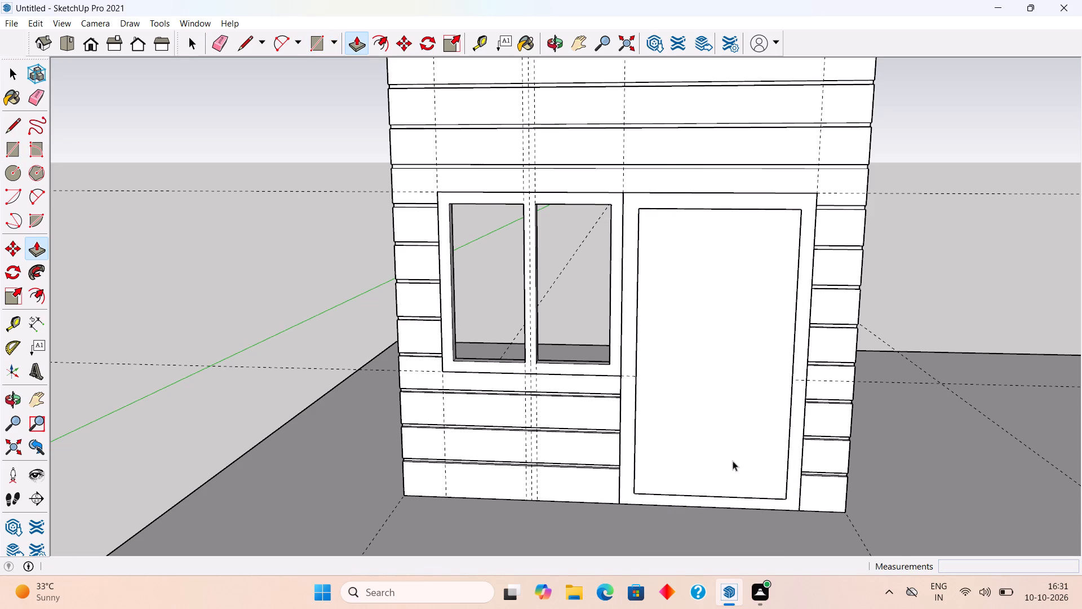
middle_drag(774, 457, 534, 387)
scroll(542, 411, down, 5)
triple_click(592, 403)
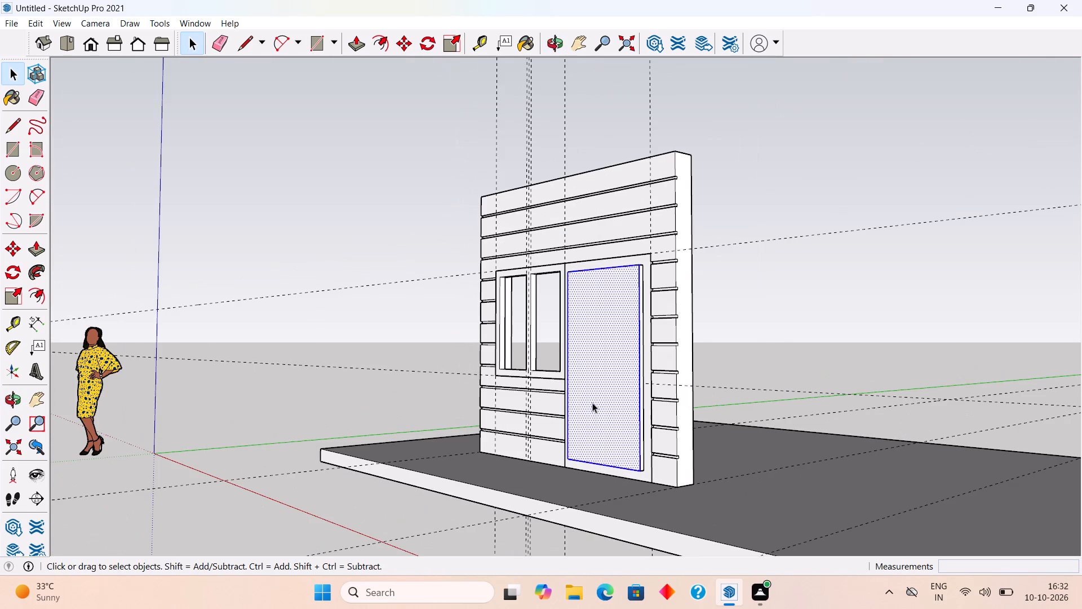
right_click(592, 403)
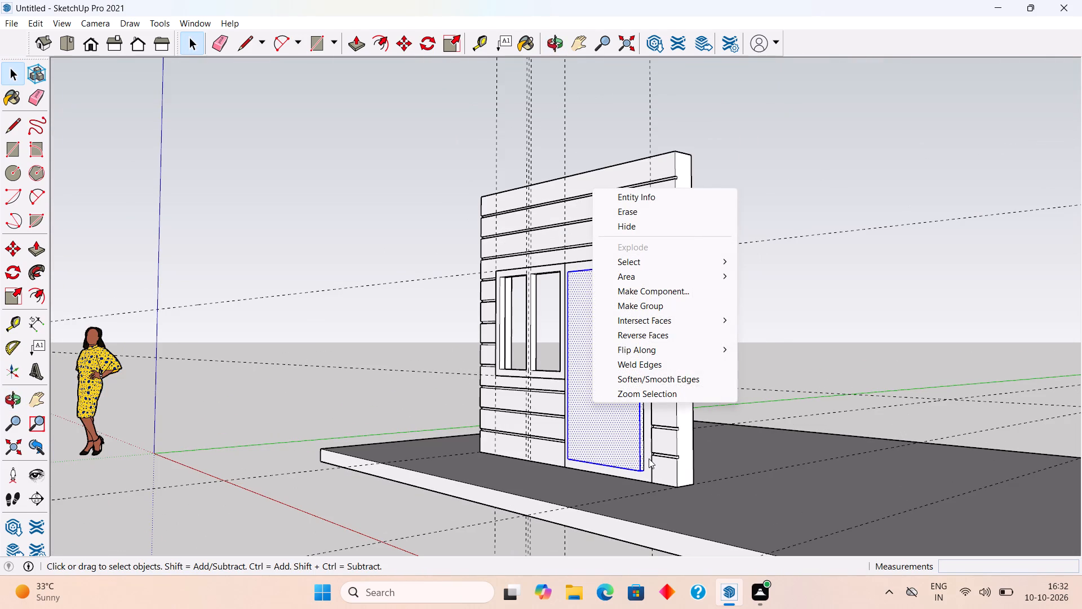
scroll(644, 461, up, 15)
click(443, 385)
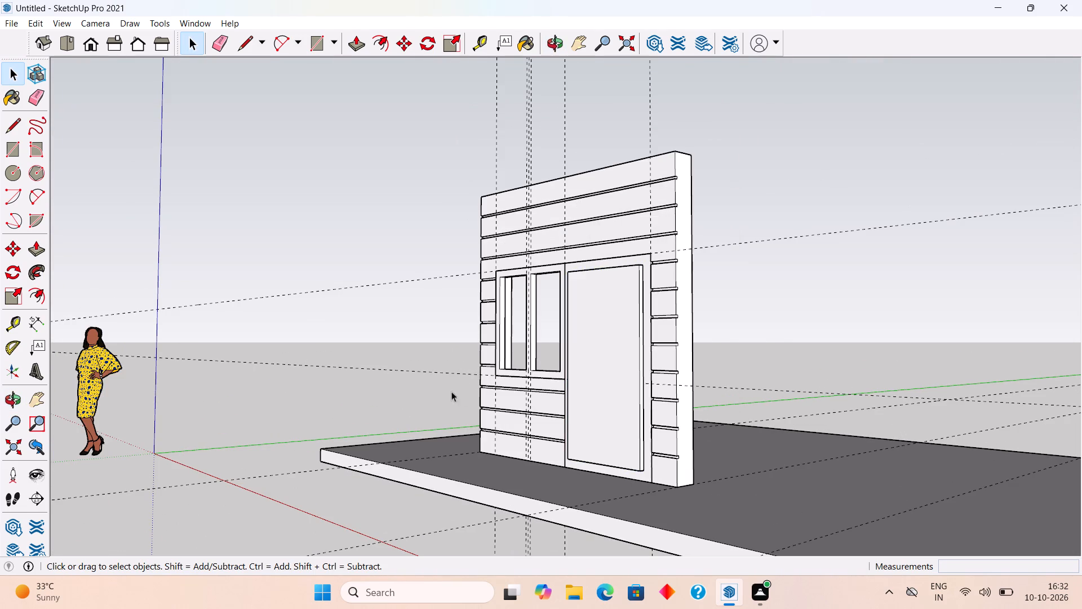
Select all the connected geometry of the extruded door panel and make it a group.
scroll(655, 430, up, 4)
scroll(660, 497, up, 4)
triple_click(617, 460)
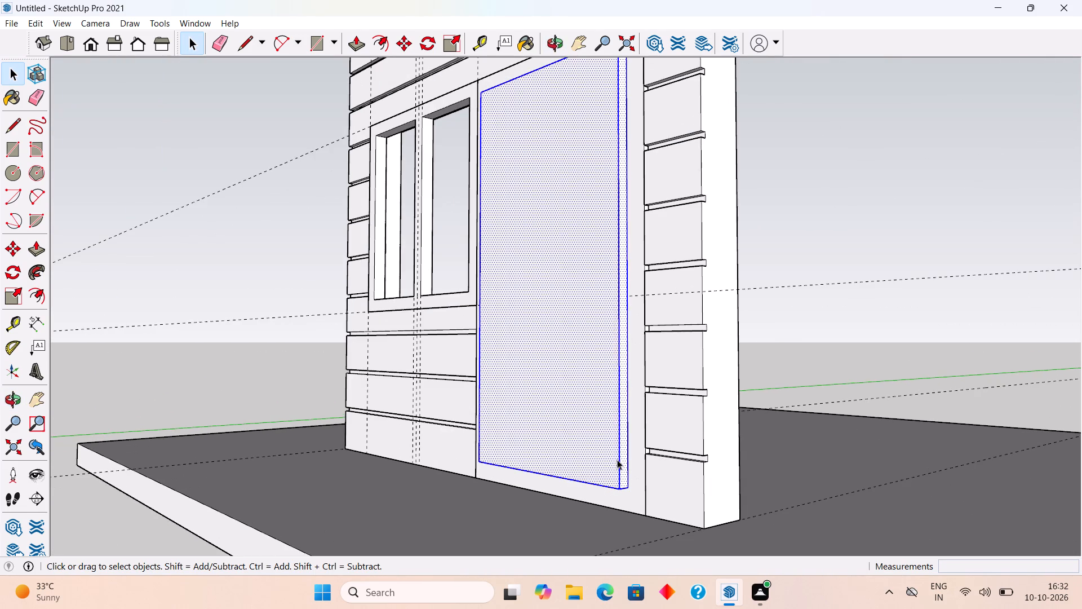
right_click(617, 460)
click(640, 363)
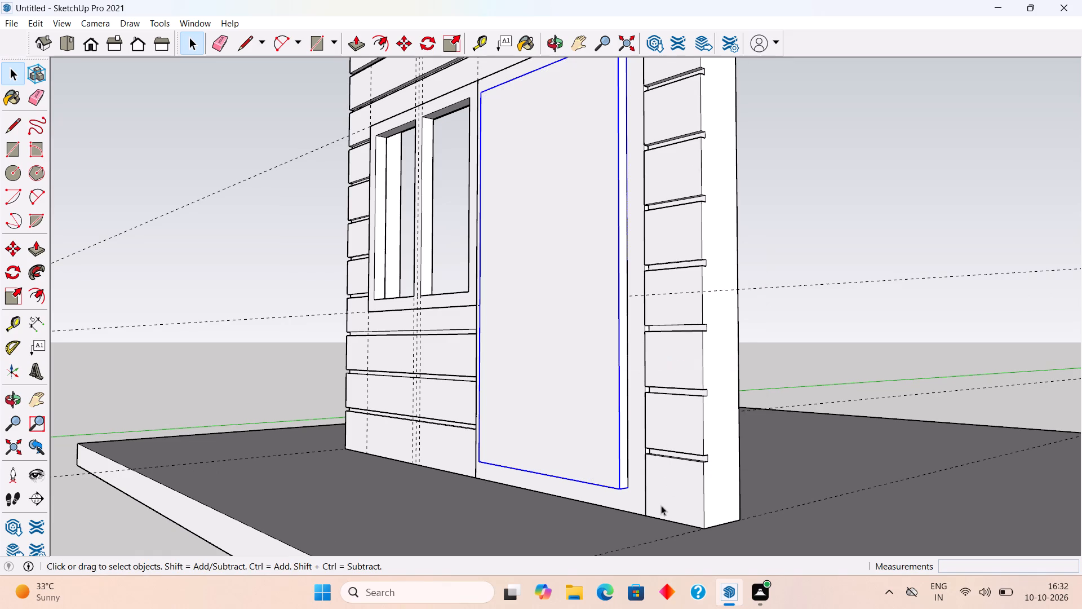
Move the door panel group 2" back so its front sits flush with the door frame.
middle_drag(651, 481, 707, 475)
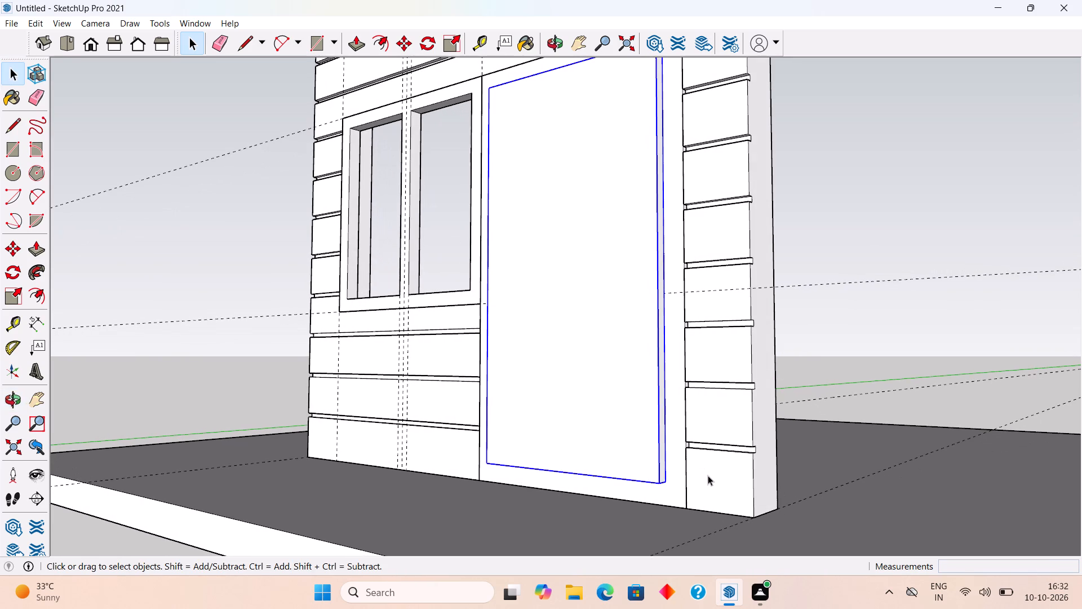
key(m)
click(661, 480)
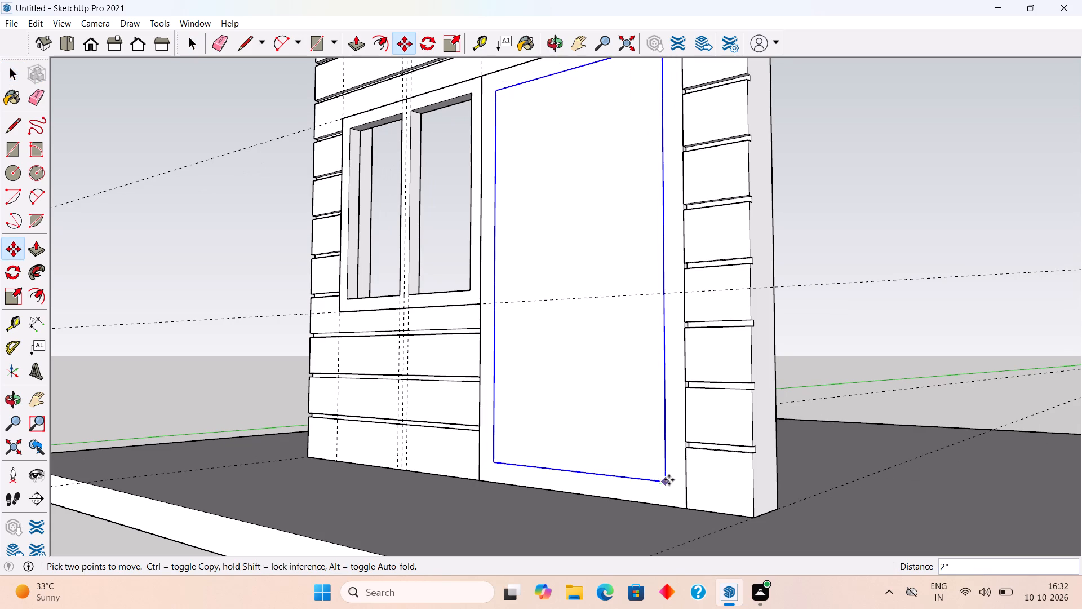
click(669, 480)
Move the door panel group slightly further back so it sits recessed behind the front of the door frame.
middle_drag(617, 479, 839, 492)
scroll(672, 460, up, 4)
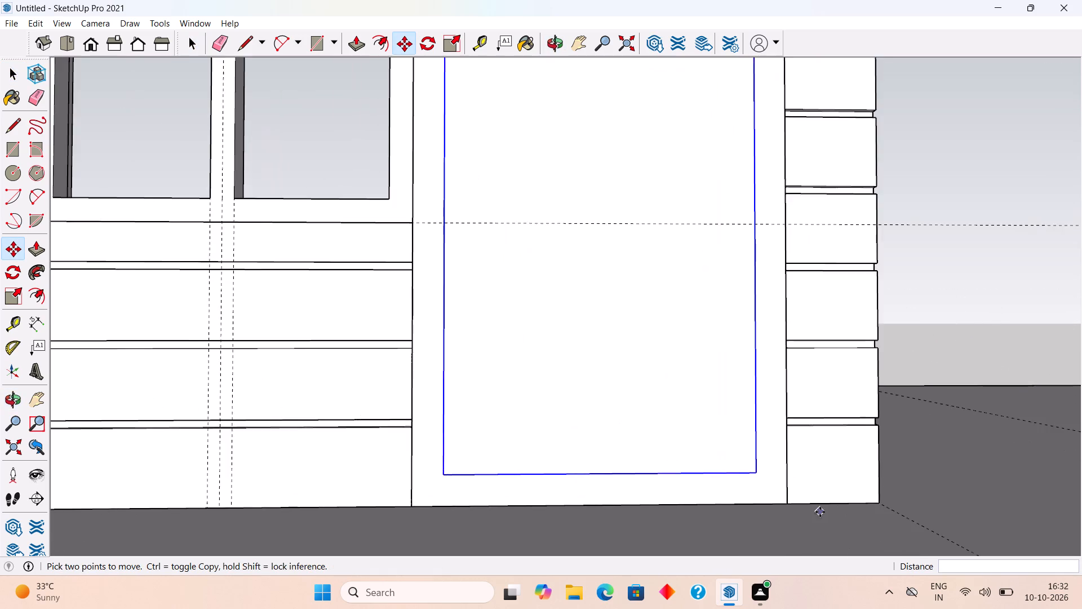
scroll(820, 512, up, 2)
middle_drag(776, 469, 789, 548)
scroll(731, 412, up, 4)
scroll(690, 482, up, 3)
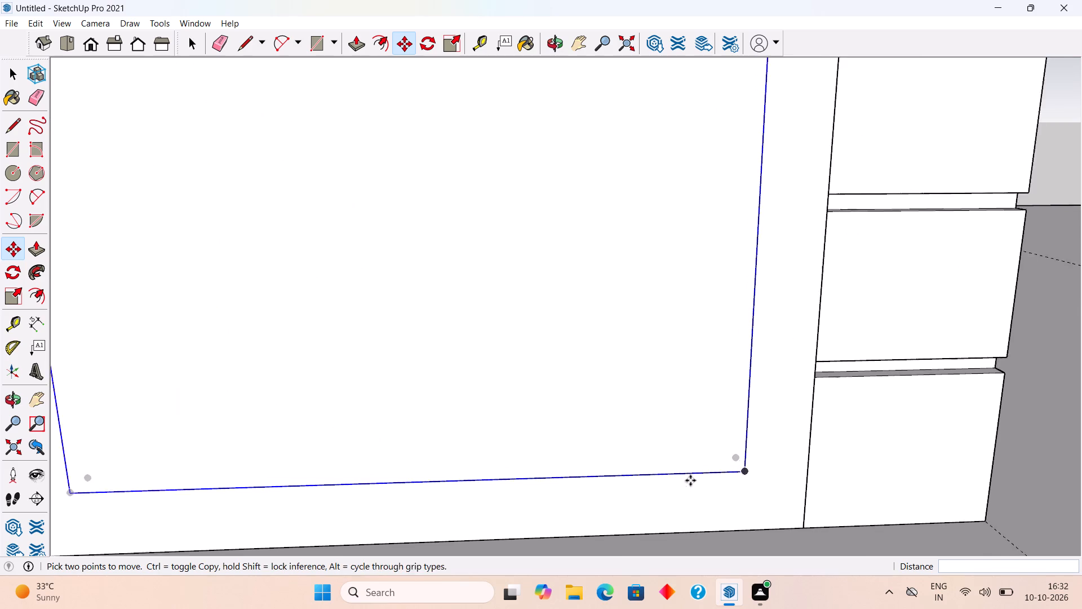
middle_drag(735, 494, 783, 500)
scroll(762, 455, up, 3)
click(751, 460)
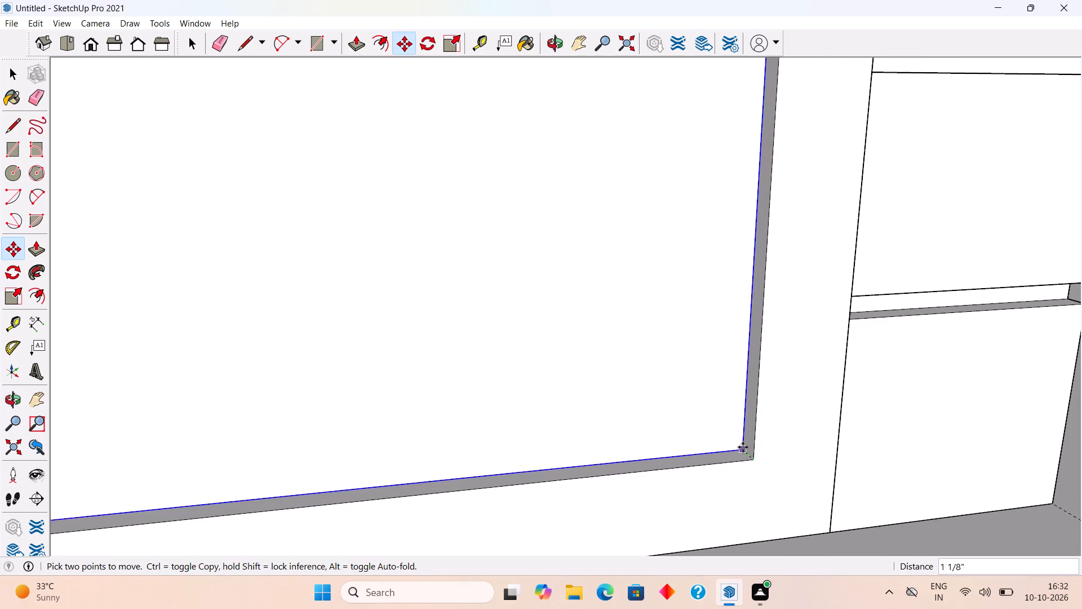
scroll(738, 443, up, 4)
click(738, 443)
key(space)
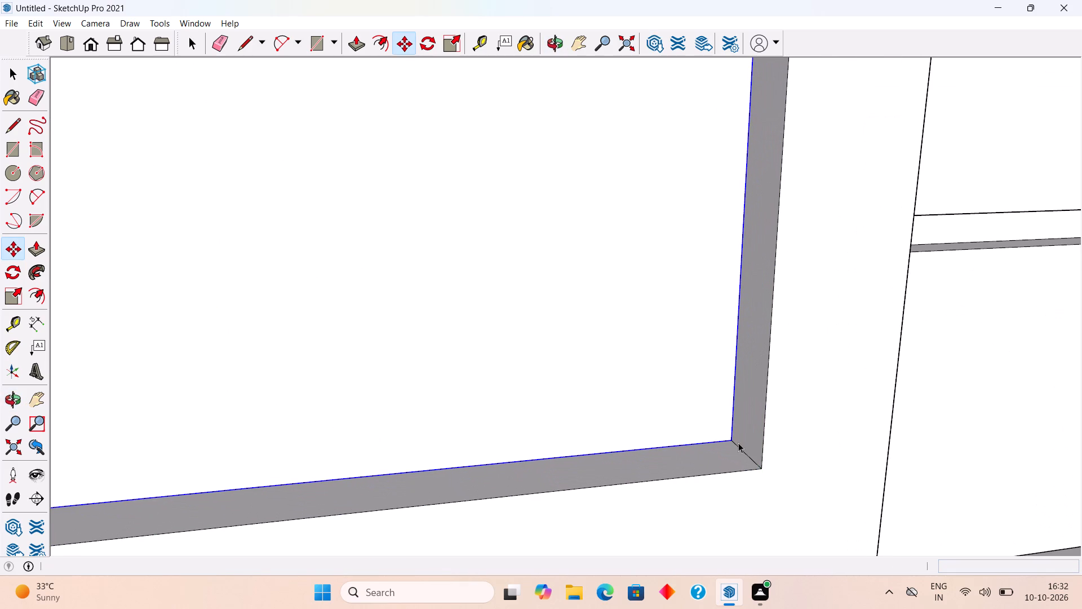
scroll(738, 442, down, 20)
scroll(738, 442, down, 2)
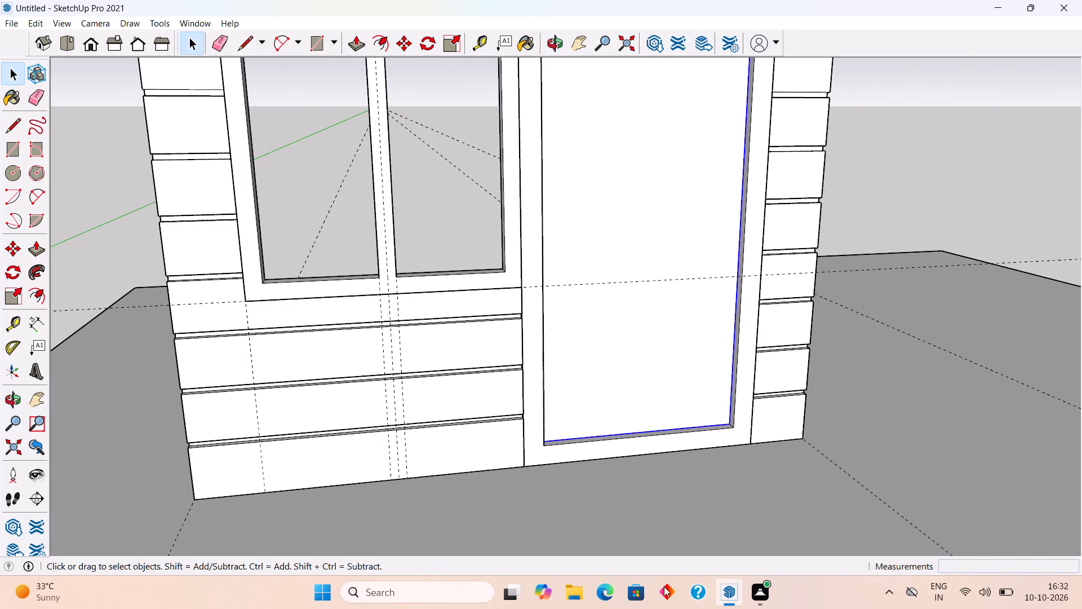
click(150, 253)
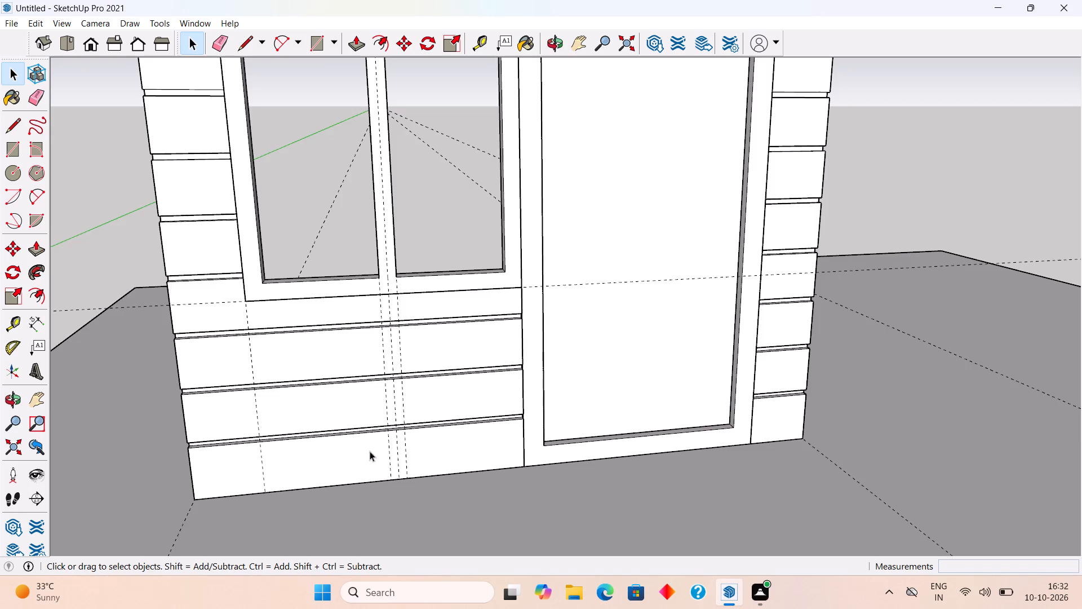
Draw a narrow vertical rectangle about 1 5/8" wide and 2' 11" tall near the door panel's outer edge for the handle.
middle_drag(358, 451, 275, 421)
scroll(339, 445, down, 5)
scroll(625, 378, up, 5)
middle_drag(578, 381, 549, 454)
scroll(569, 412, down, 3)
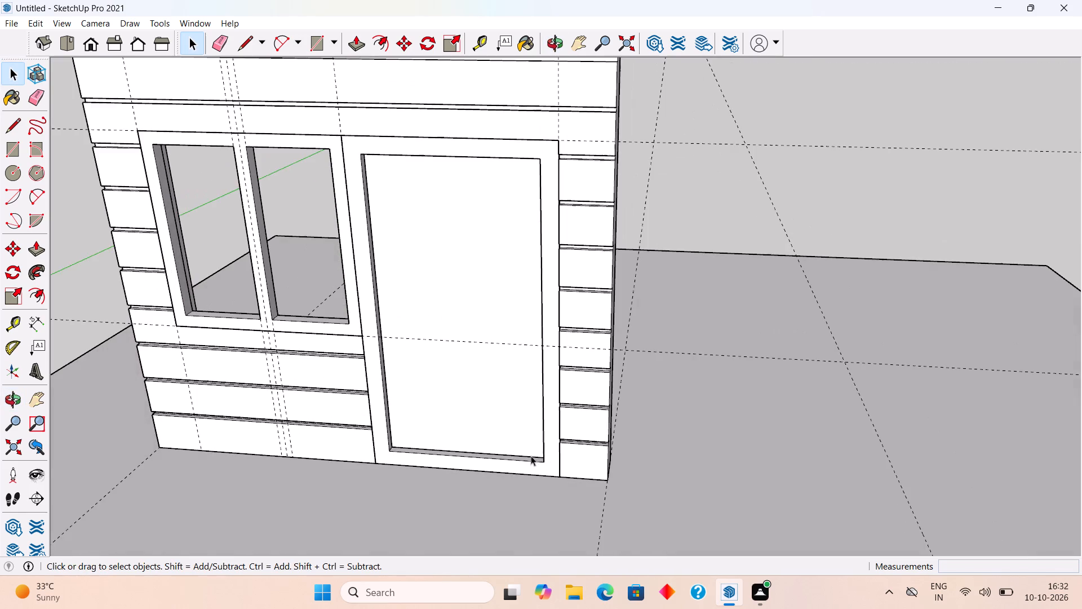
scroll(503, 271, up, 4)
middle_drag(512, 267, 622, 250)
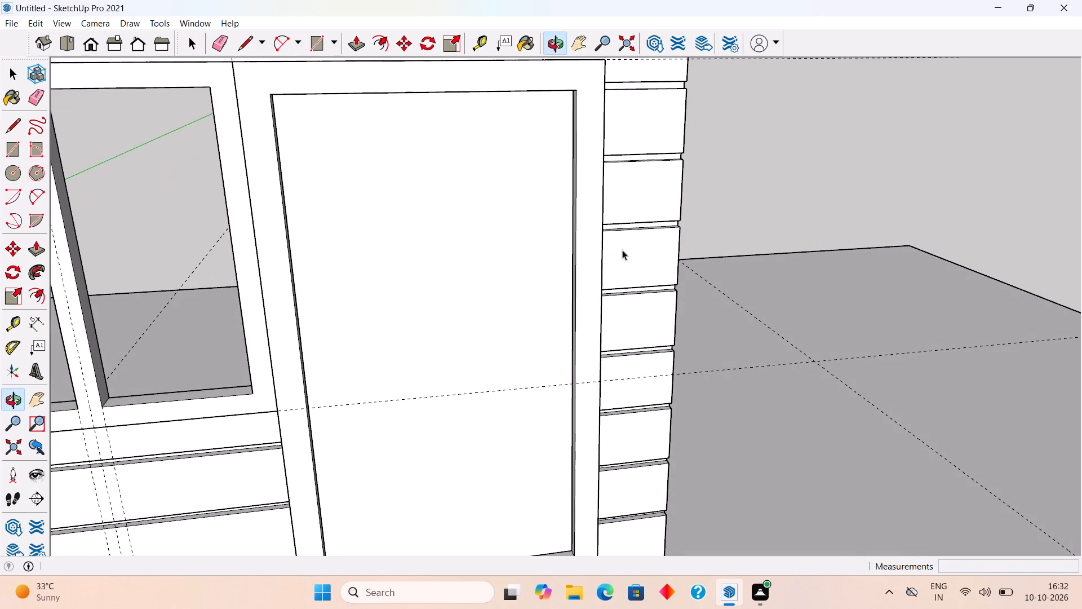
key(r)
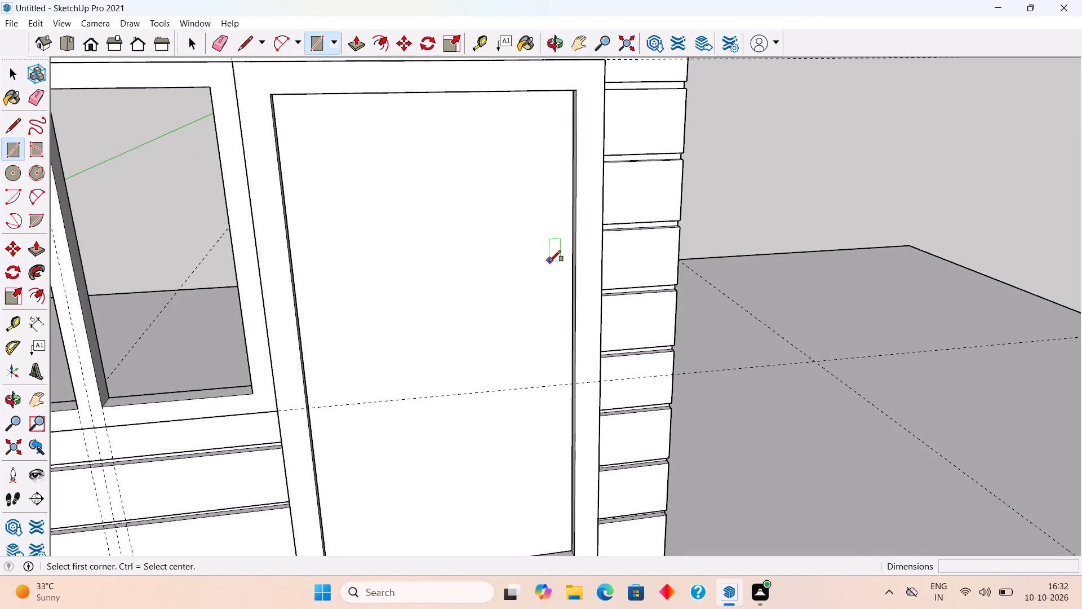
click(549, 262)
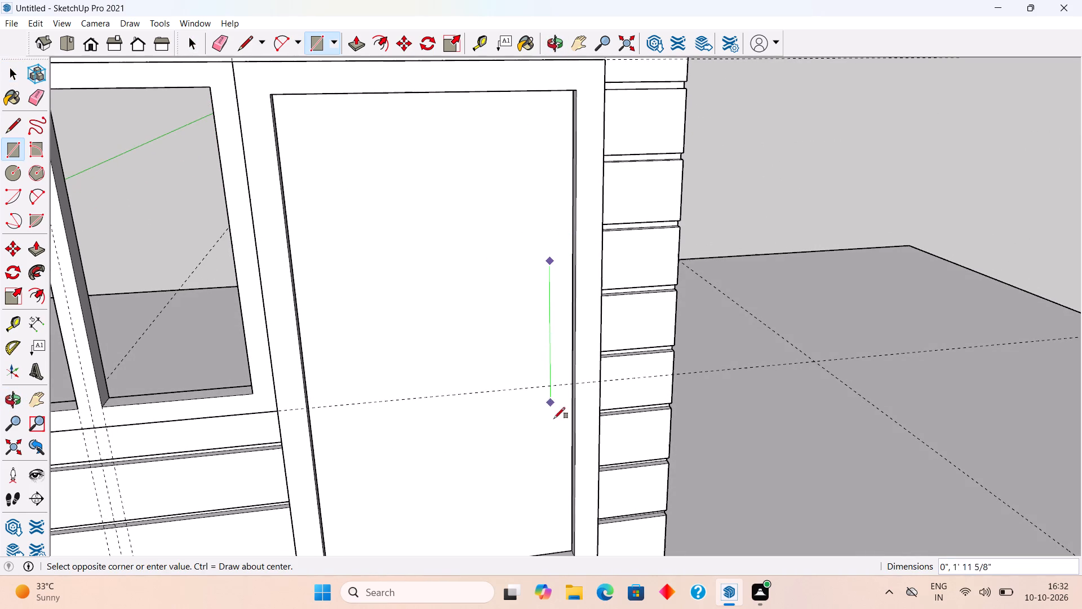
click(561, 466)
Extrude the handle rectangle 2" outward from the door panel using Push/Pull.
middle_drag(561, 464, 499, 352)
key(space)
middle_drag(498, 425, 787, 413)
scroll(553, 421, up, 3)
key(p)
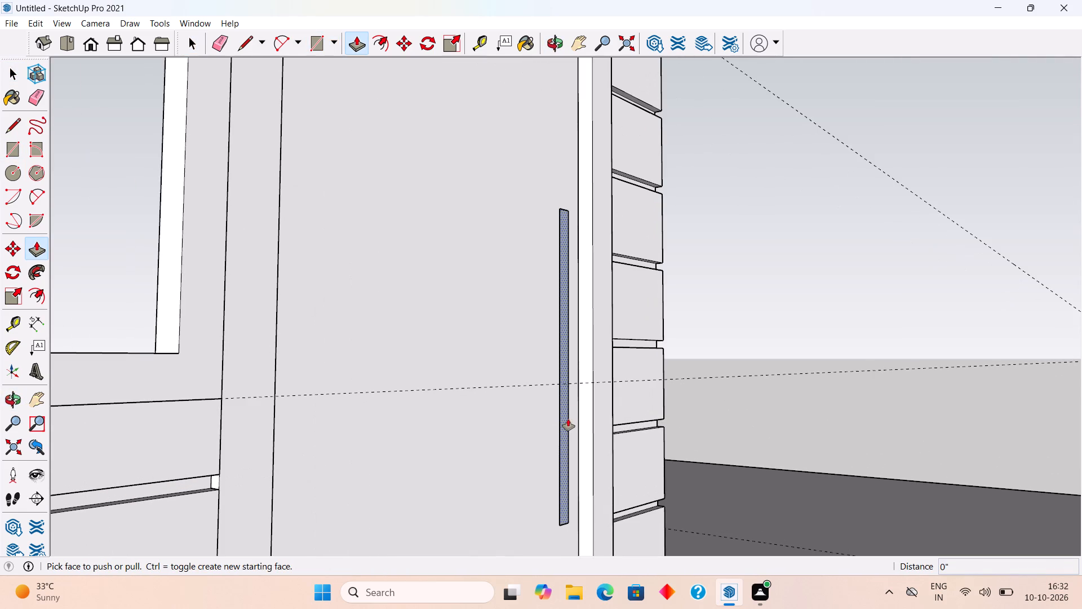
click(568, 419)
text(2")
key(Return)
key(space)
Offset the outline of the handle's long side face about 5/8" inward.
text(f)
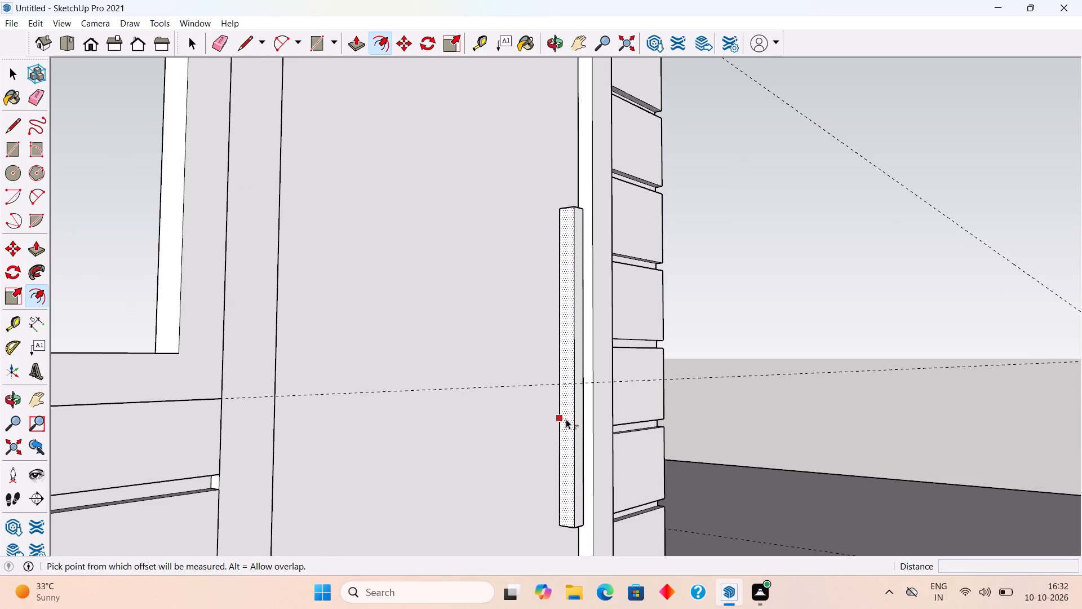
click(566, 419)
scroll(569, 425, up, 13)
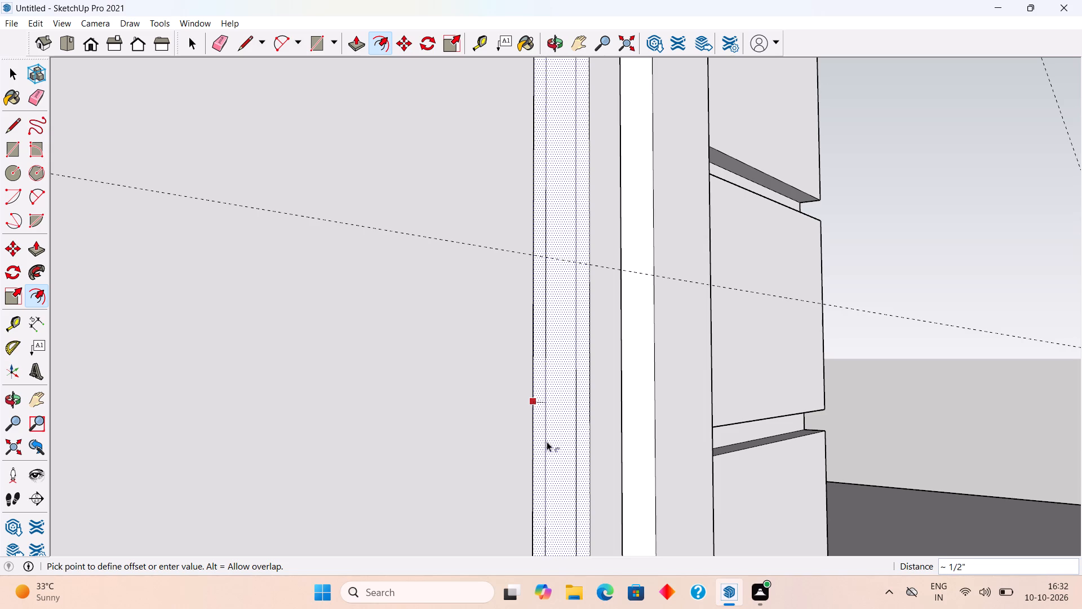
click(550, 441)
scroll(550, 441, down, 6)
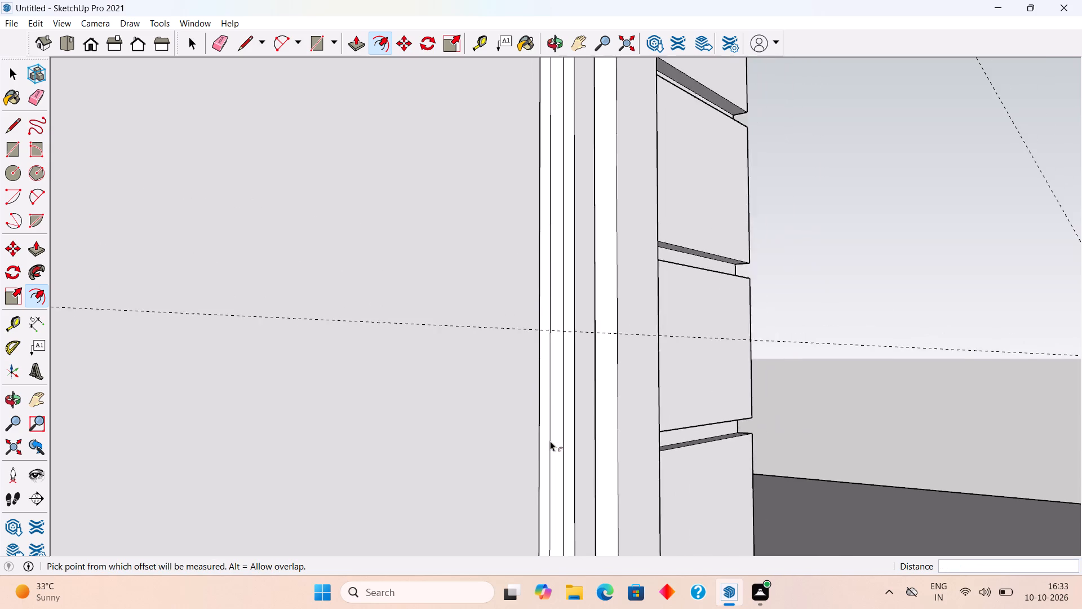
scroll(554, 439, down, 5)
key(space)
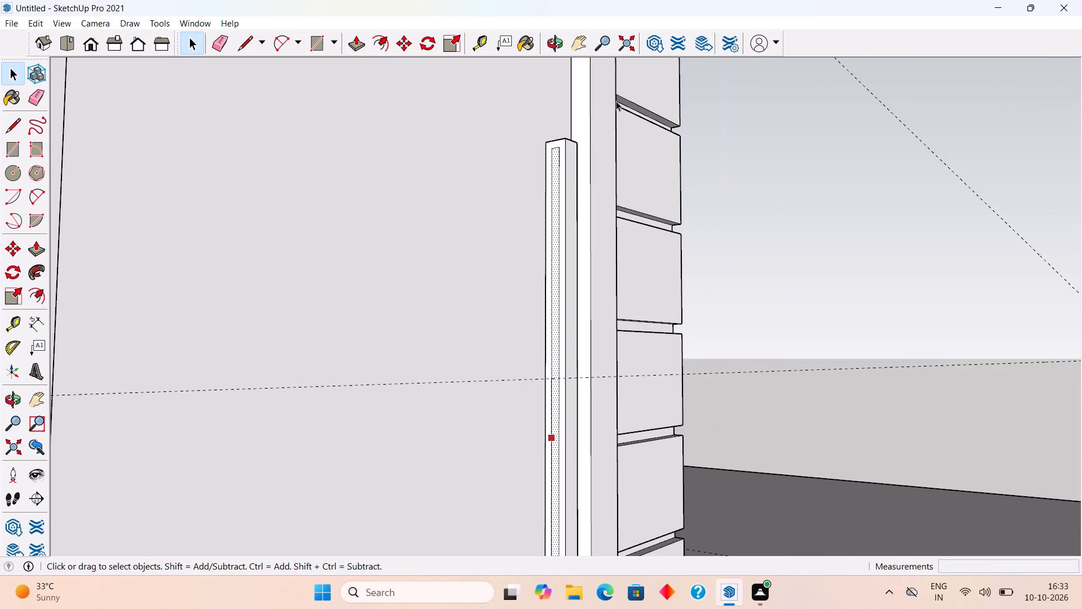
Draw 5/8" lines from the offset's upper and lower corners to the door-side edge, and delete the offset line between them.
scroll(617, 100, up, 4)
scroll(556, 174, up, 10)
key(l)
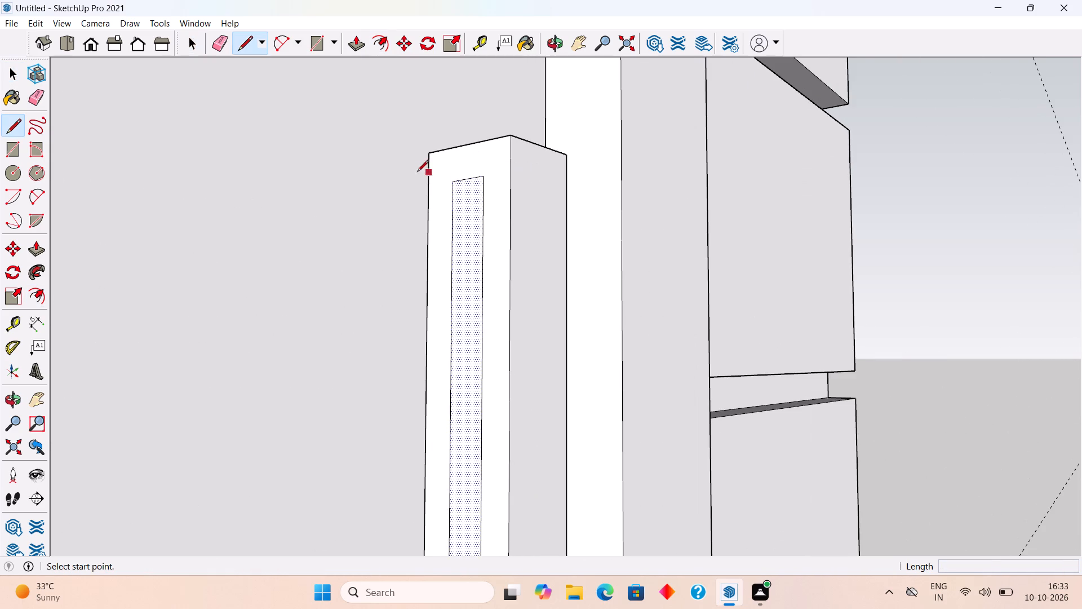
click(458, 183)
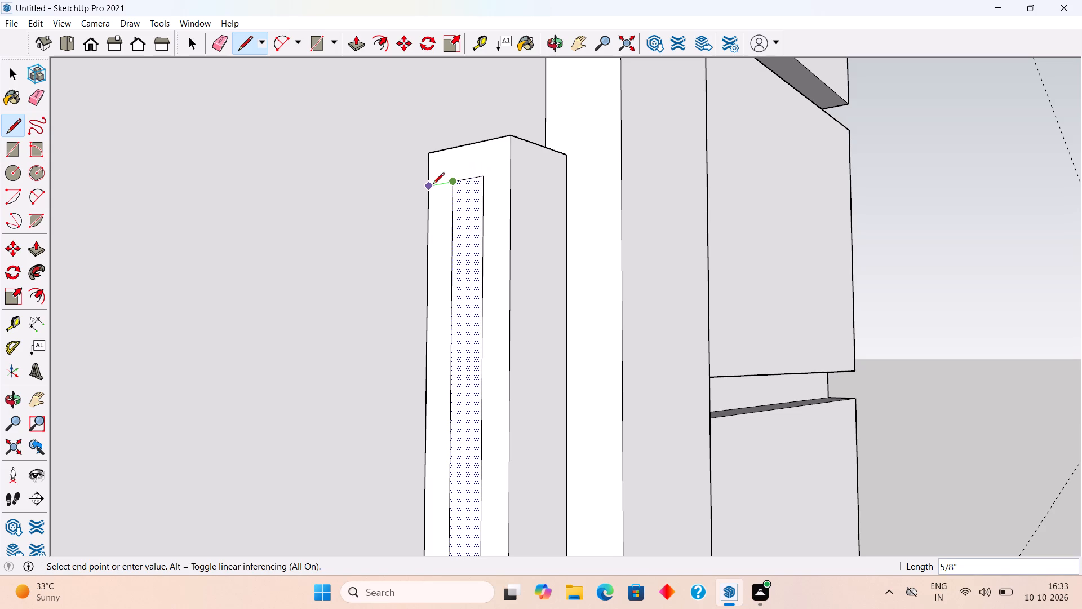
click(433, 185)
scroll(433, 185, down, 20)
scroll(433, 185, down, 1)
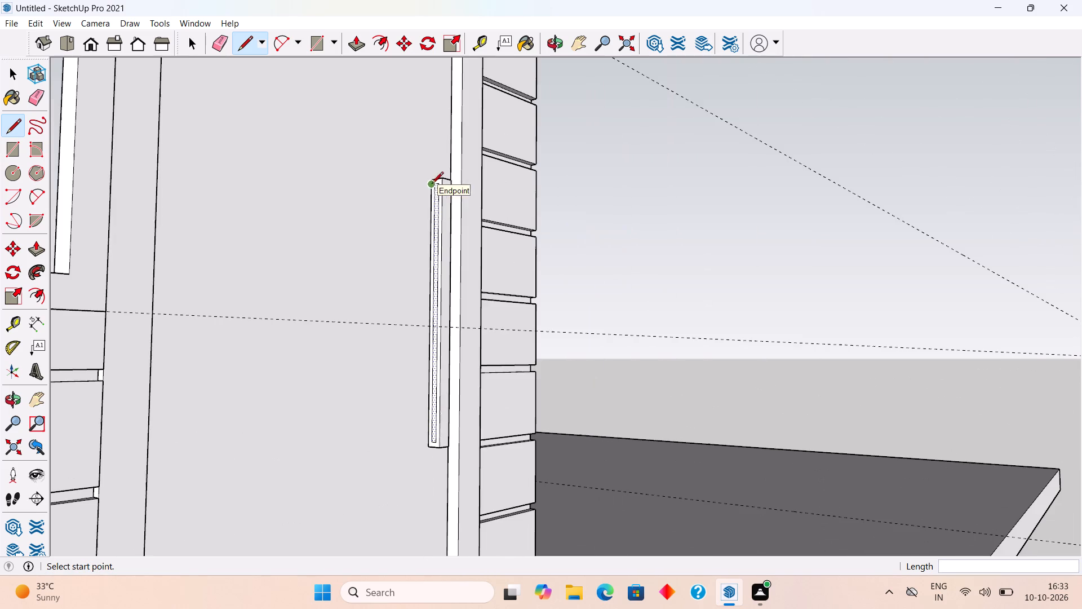
scroll(424, 476, up, 16)
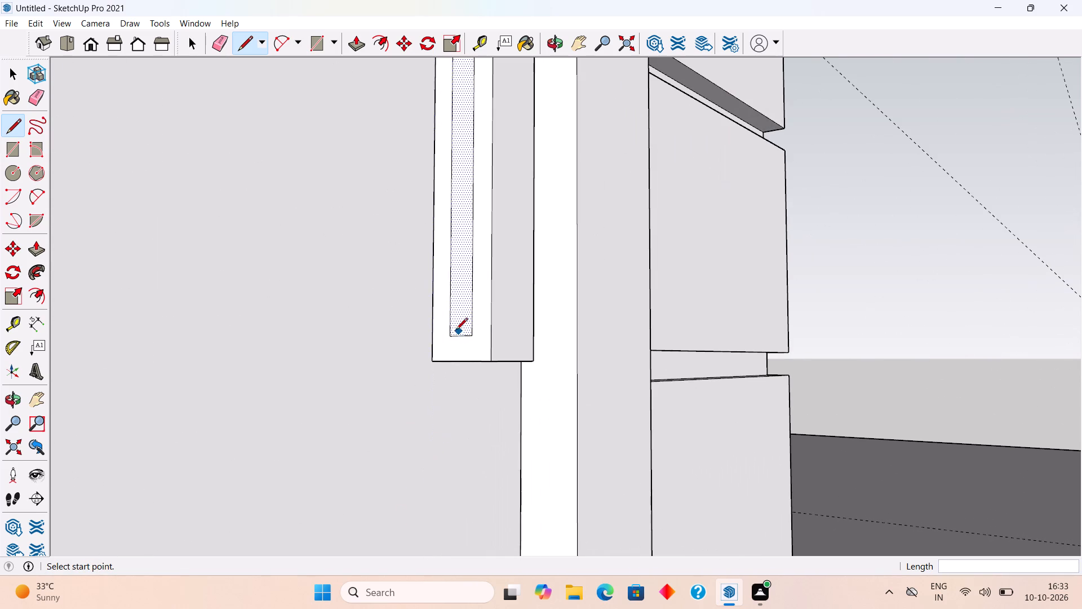
click(449, 335)
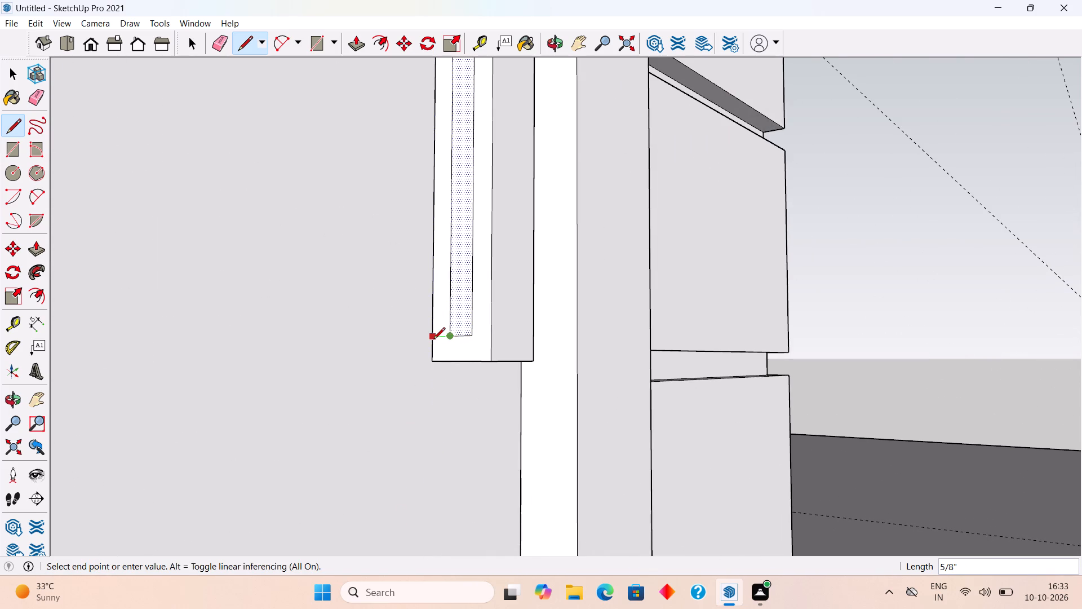
click(434, 339)
key(space)
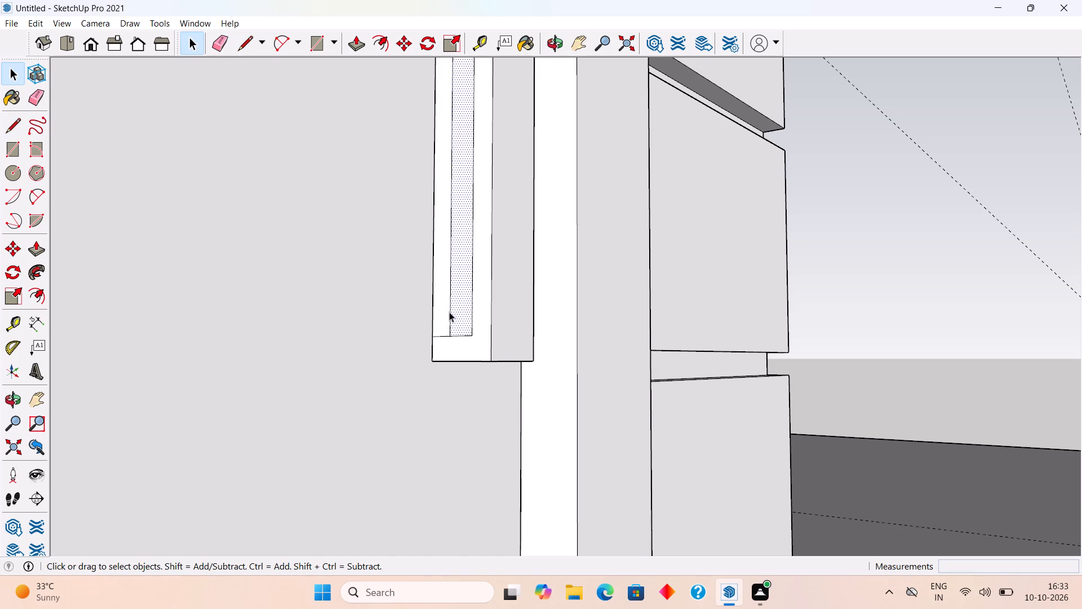
click(449, 312)
key(Delete)
Push the enclosed side face 1 5/8" through the handle to open the gap between grip and door.
click(449, 312)
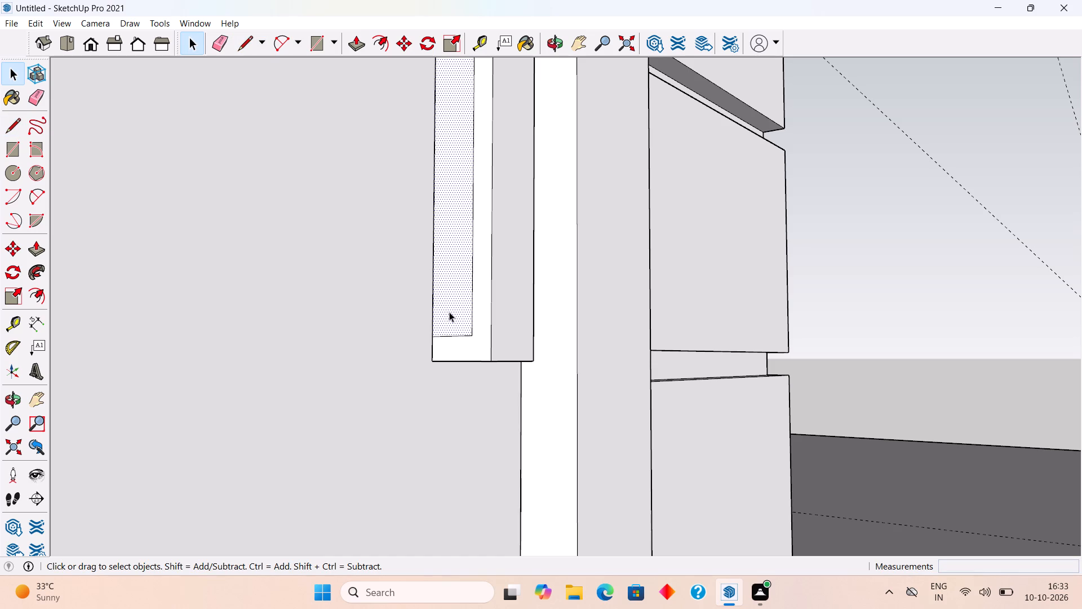
key(p)
click(449, 312)
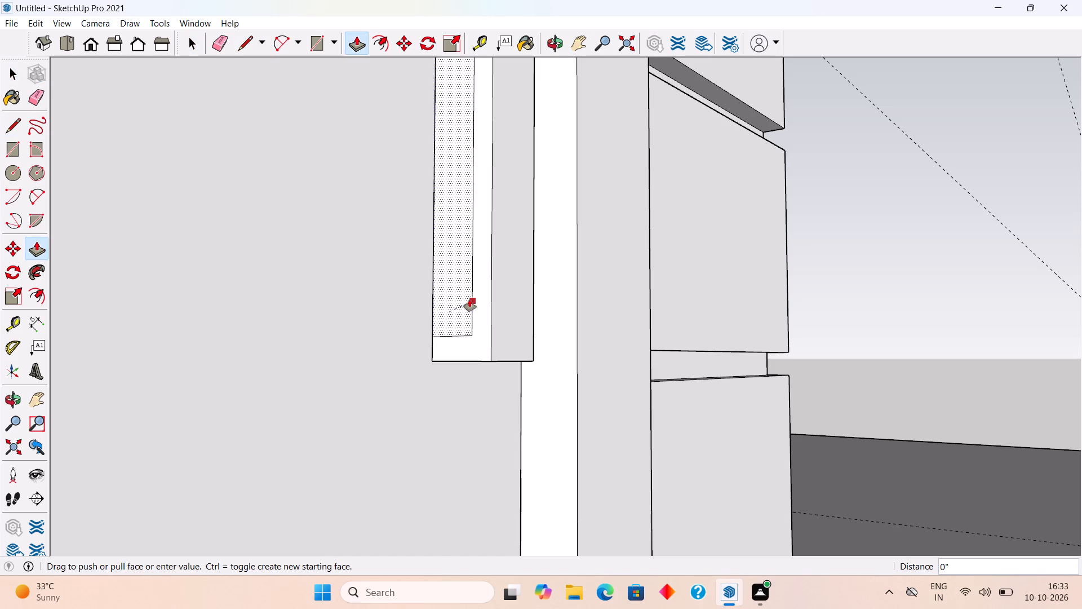
middle_drag(459, 281, 574, 338)
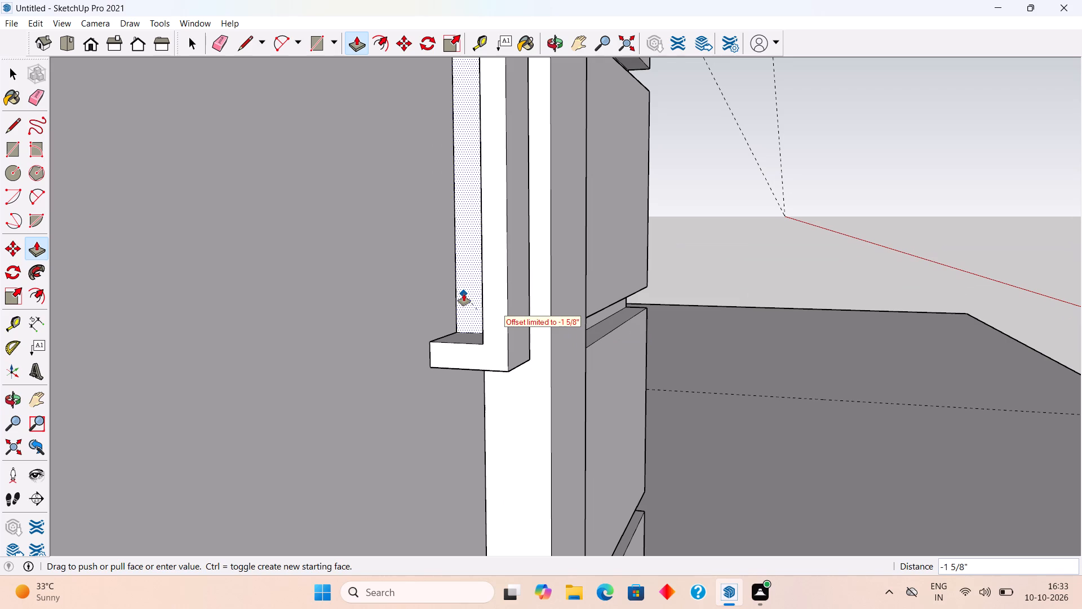
click(464, 294)
key(space)
Extrude the underside face of the handle's lower bracket 1" downward using Push/Pull.
middle_drag(489, 347, 408, 234)
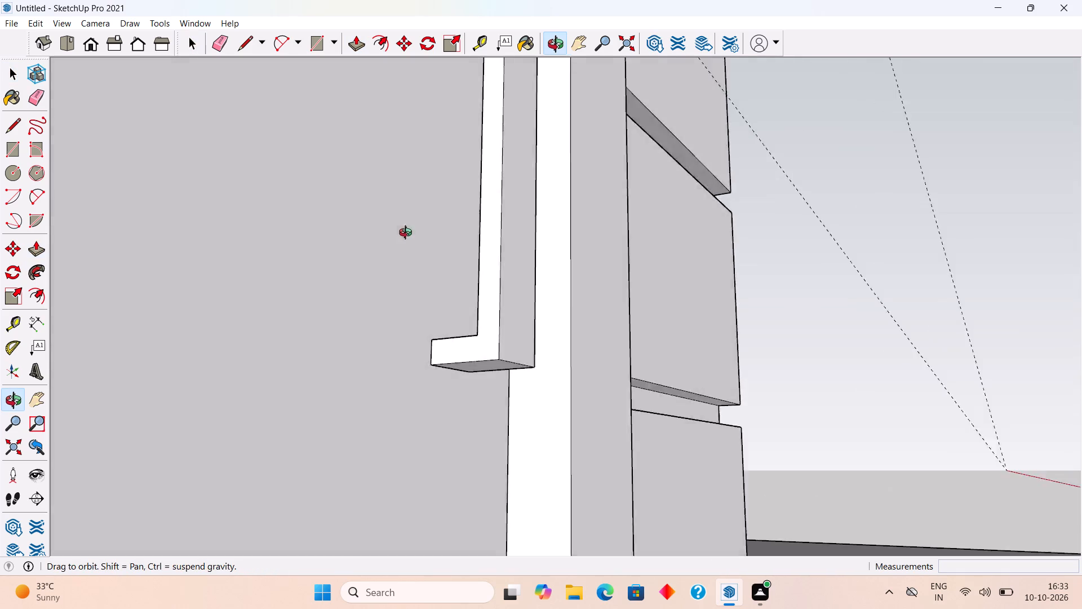
middle_drag(408, 234, 358, 146)
key(p)
click(487, 383)
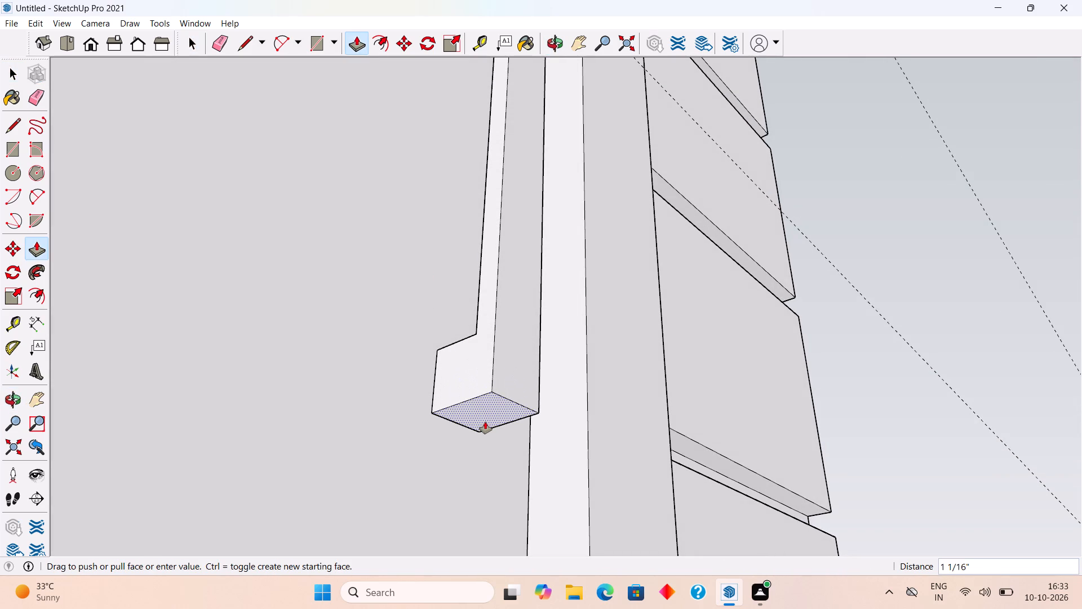
text(1")
key(Return)
Extrude the top face of the handle's upper bracket 1" upward using Push/Pull.
scroll(485, 422, down, 6)
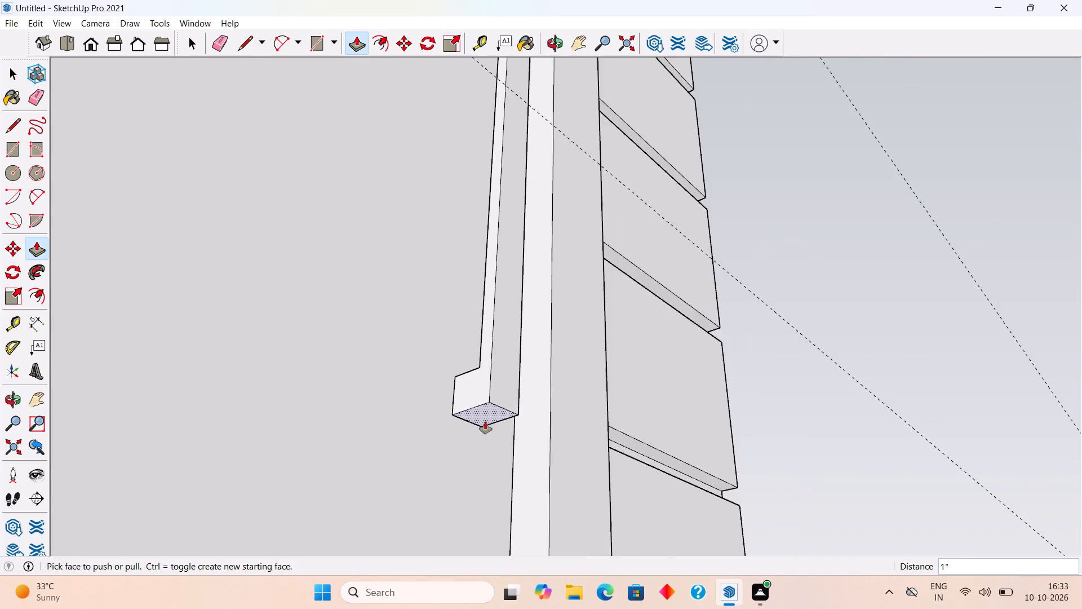
scroll(485, 422, down, 10)
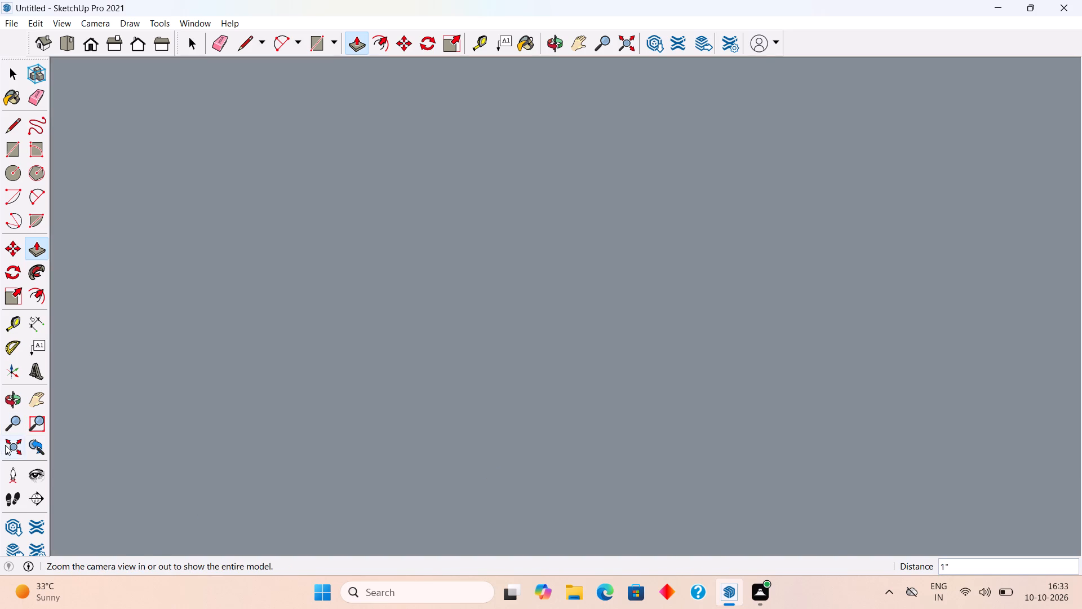
click(5, 445)
middle_drag(663, 345, 586, 592)
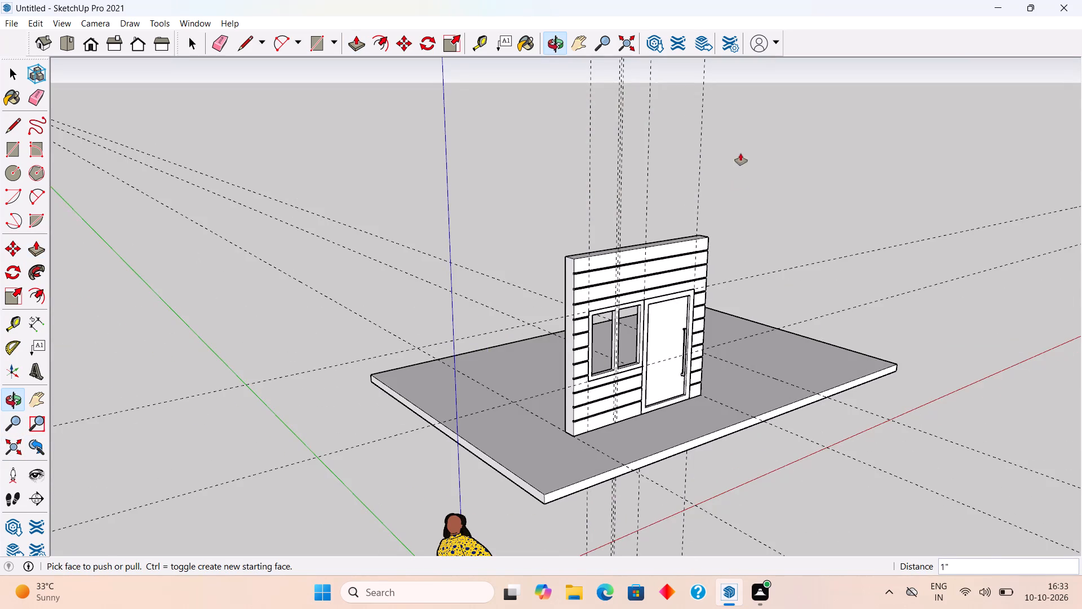
scroll(716, 254, up, 4)
scroll(681, 328, up, 20)
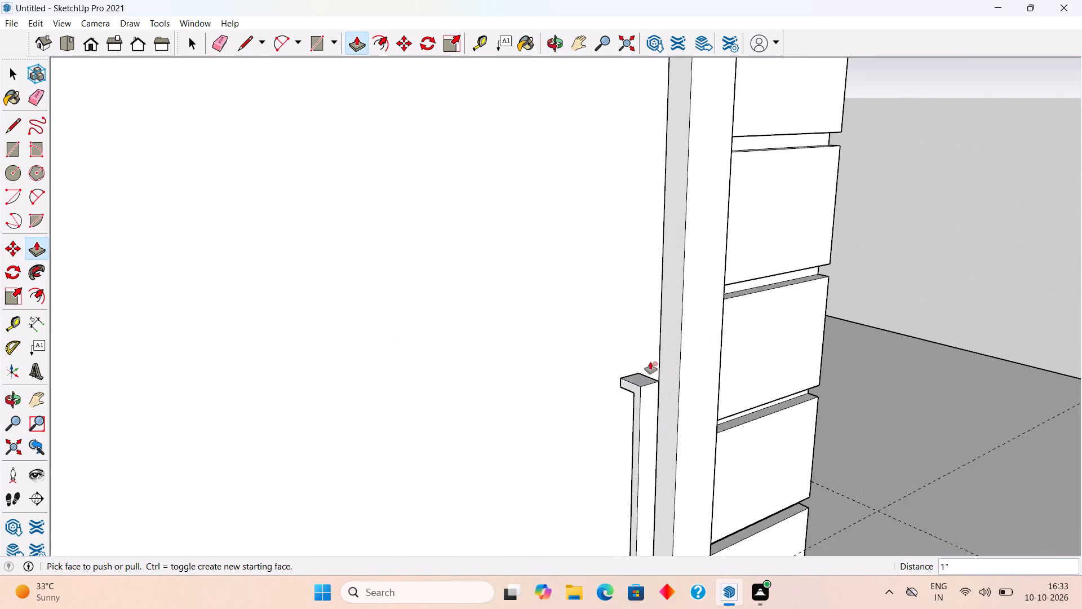
scroll(623, 362, up, 4)
click(640, 392)
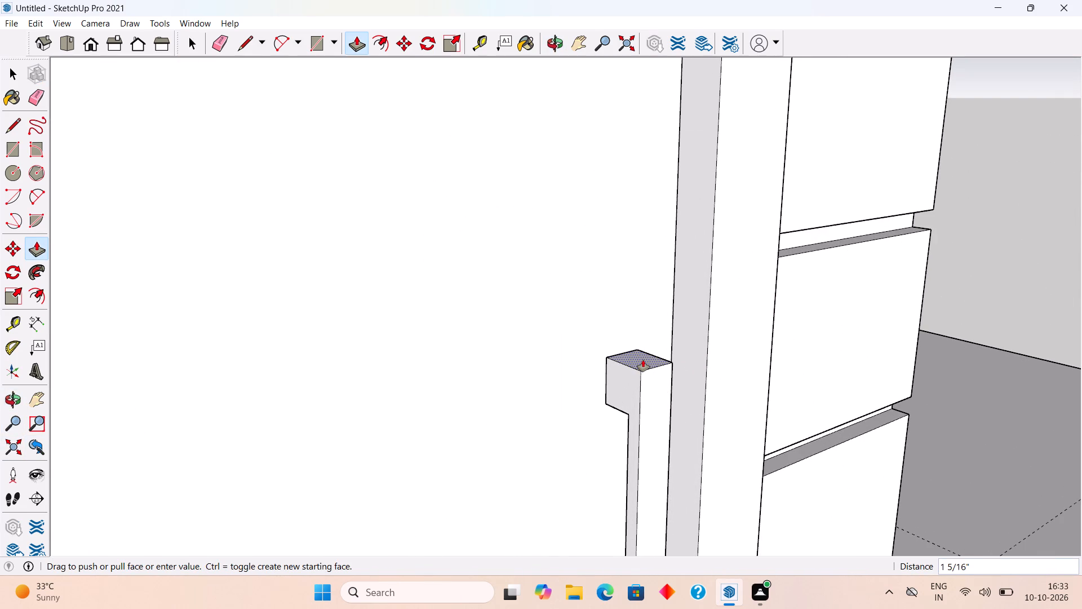
text(1")
key(Return)
Select all the connected geometry of the pull handle and make it a group.
key(space)
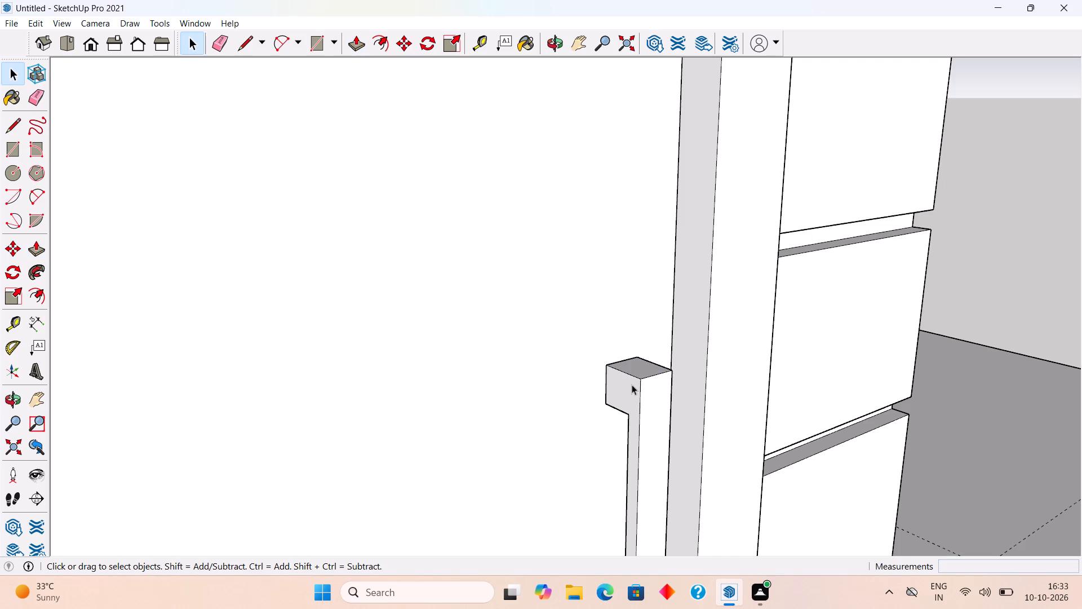
triple_click(633, 434)
right_click(633, 434)
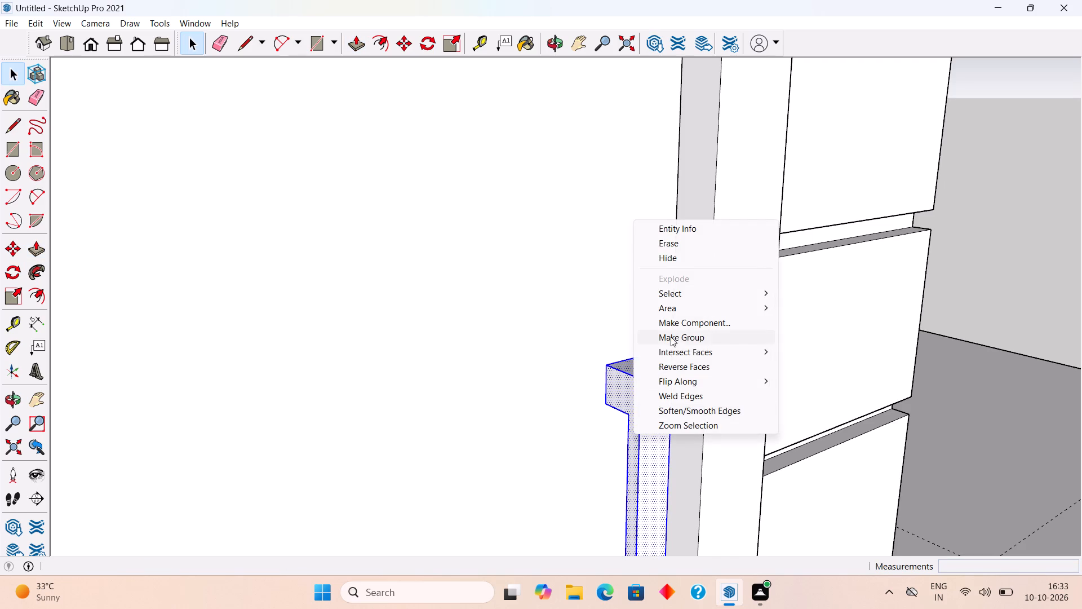
click(676, 334)
scroll(806, 331, down, 7)
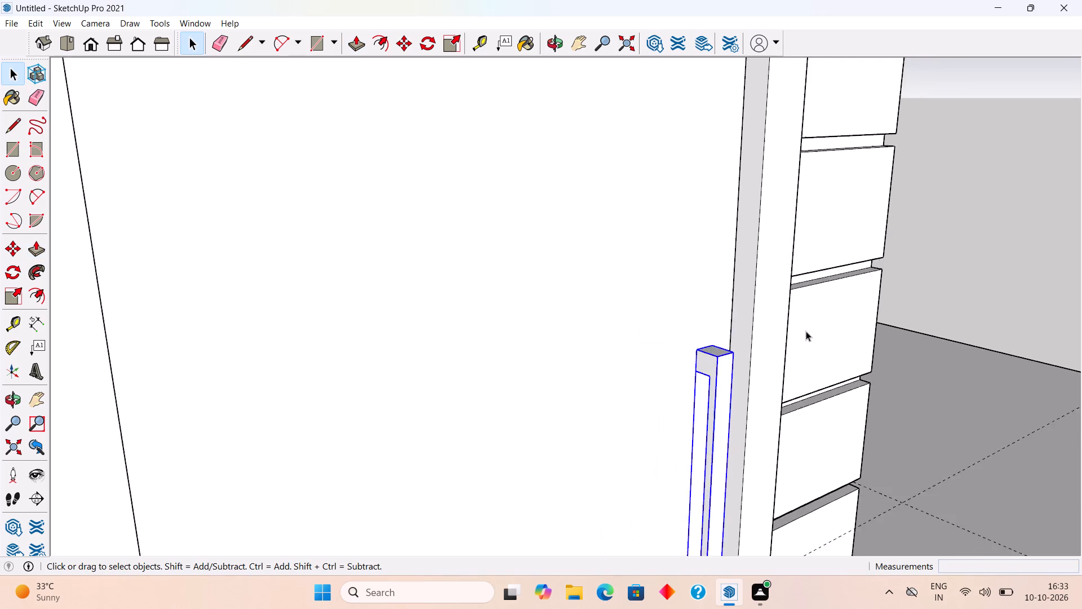
scroll(806, 331, down, 9)
middle_drag(804, 390, 592, 358)
scroll(600, 364, down, 9)
click(836, 327)
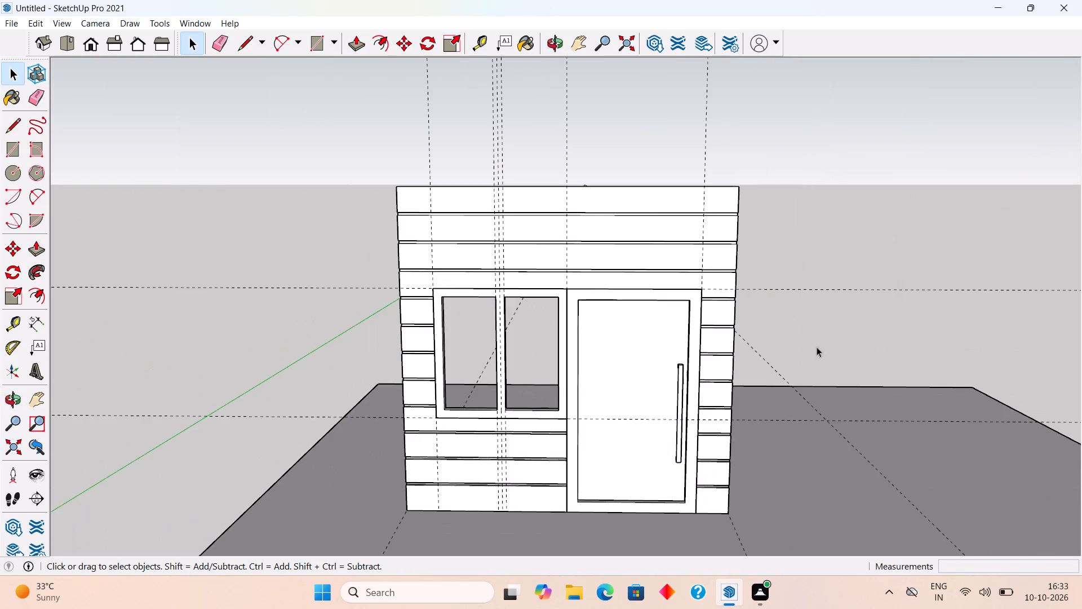
Examine the wall's front with its window, door panel and handle from the front, from below and from above.
scroll(640, 525, up, 5)
middle_drag(653, 549, 679, 458)
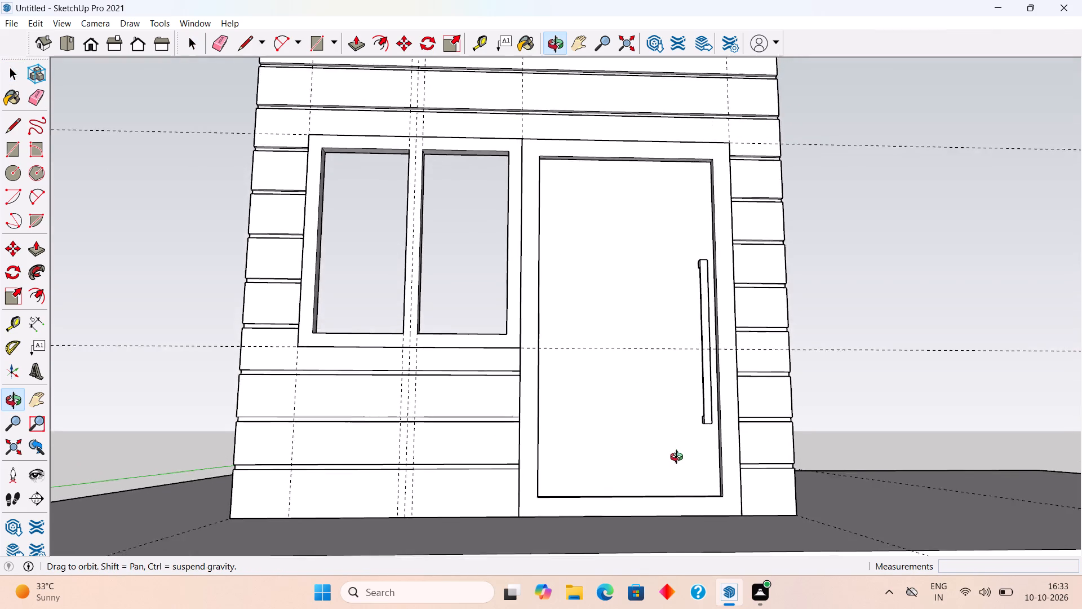
middle_drag(679, 458, 706, 507)
scroll(706, 507, down, 2)
middle_drag(664, 452, 625, 487)
scroll(625, 487, down, 2)
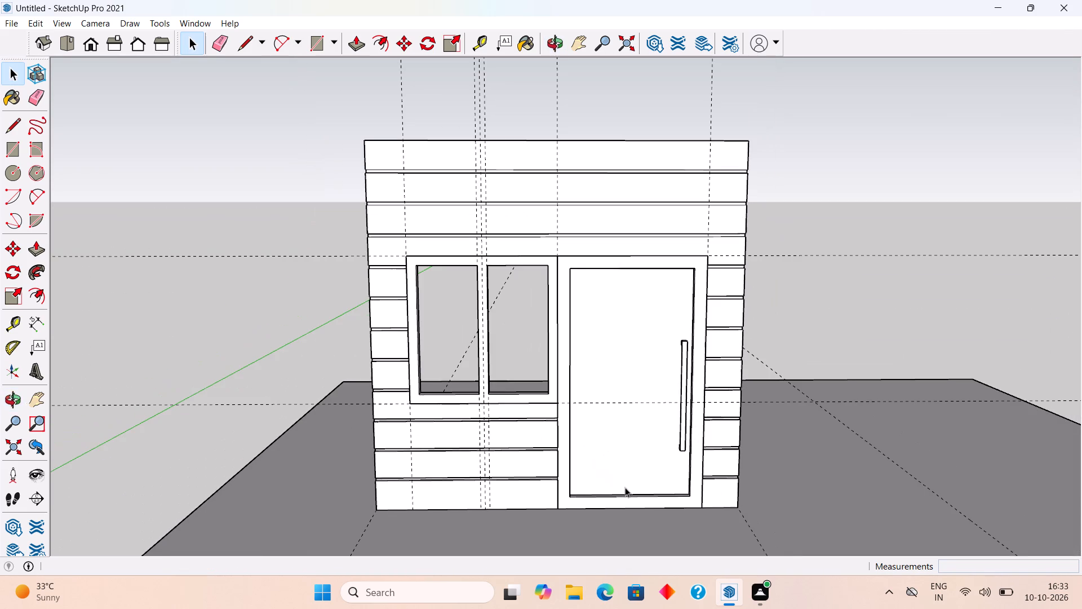
scroll(233, 195, down, 6)
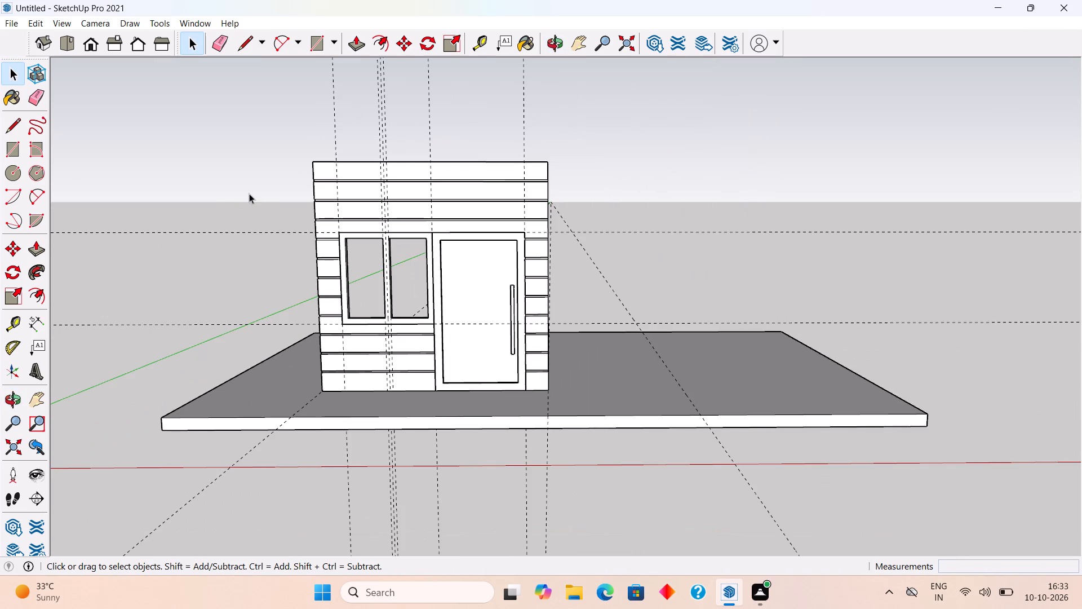
click(257, 230)
scroll(359, 176, down, 3)
middle_drag(367, 178, 579, 269)
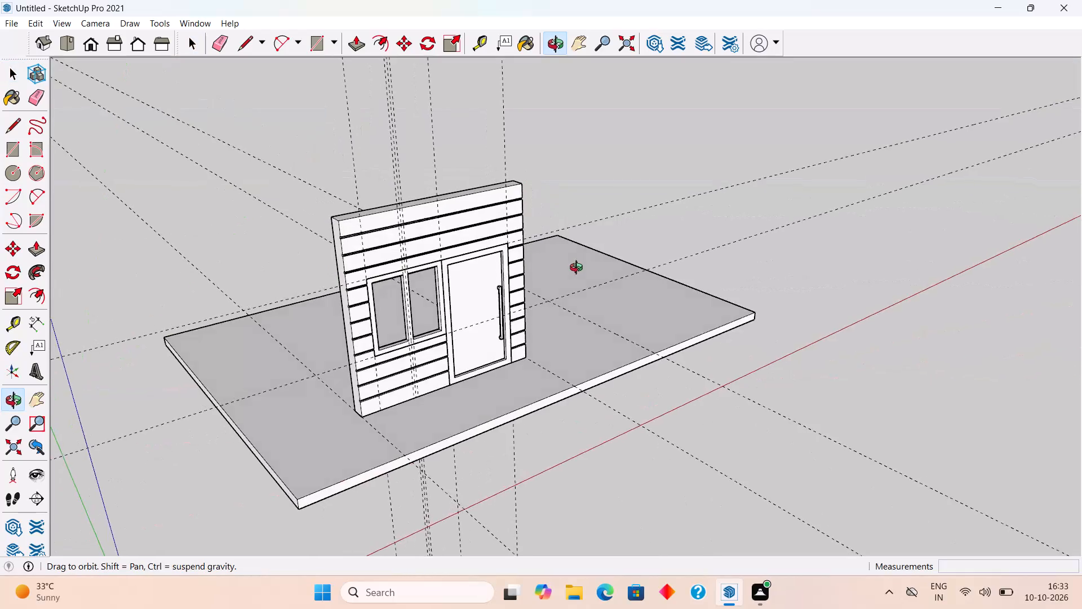
middle_drag(579, 269, 505, 266)
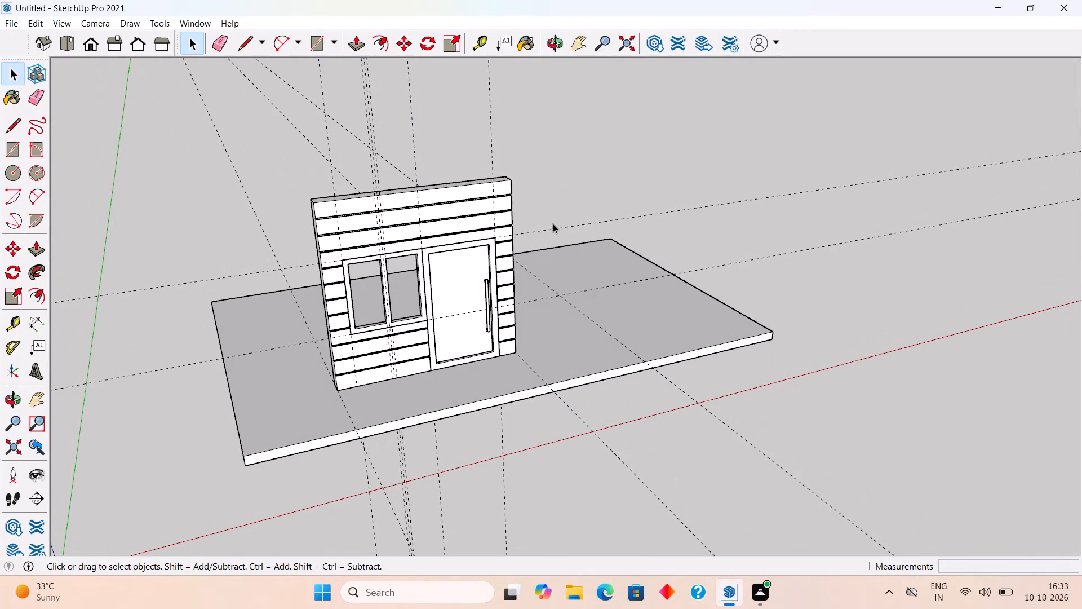
Erase the vertical guides through the wall and the horizontal guides running parallel to the red axis.
key(e)
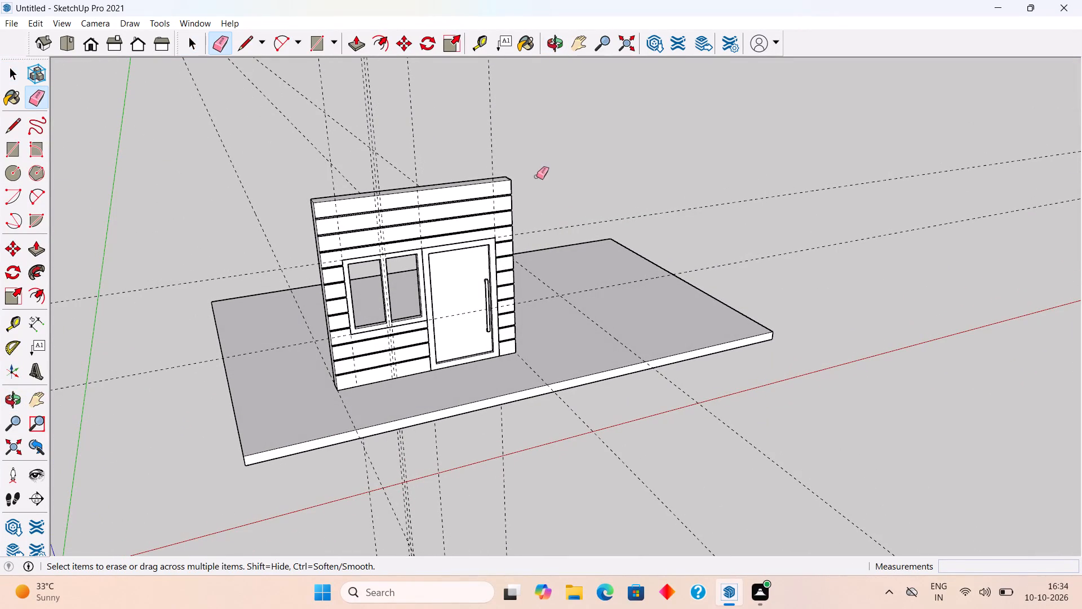
scroll(518, 128, down, 4)
middle_drag(517, 149, 515, 195)
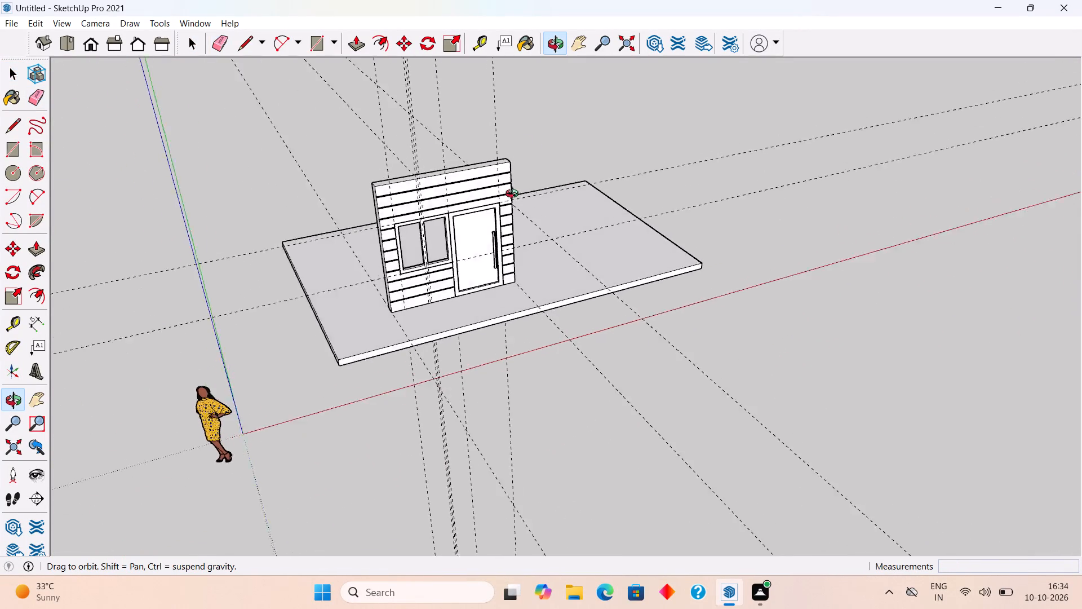
middle_drag(515, 195, 592, 228)
scroll(617, 228, down, 10)
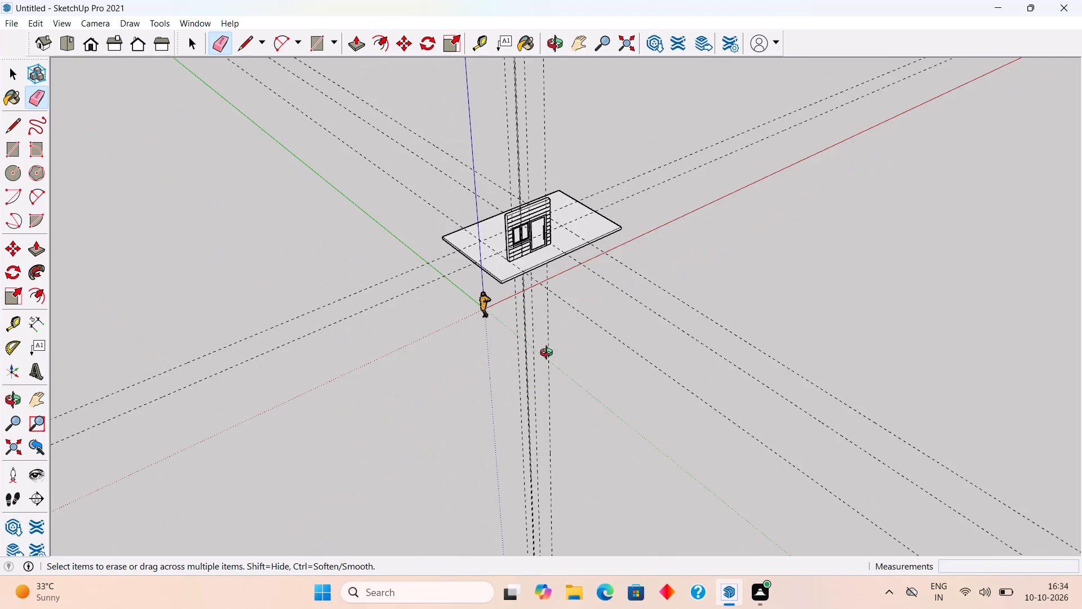
middle_drag(558, 354, 452, 308)
drag(521, 100, 522, 102)
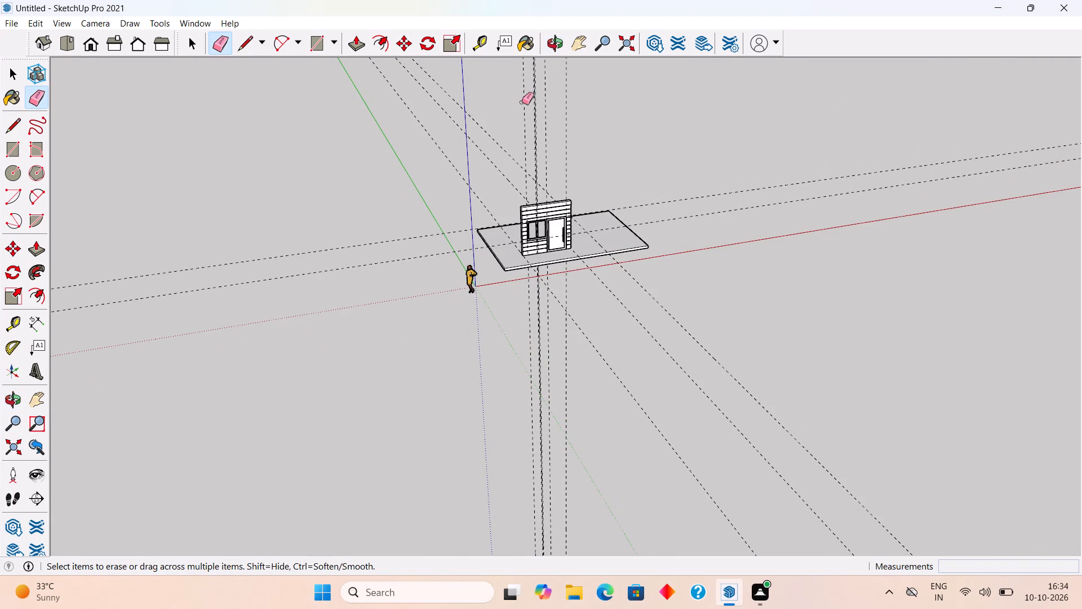
drag(522, 102, 578, 98)
middle_drag(536, 200, 437, 230)
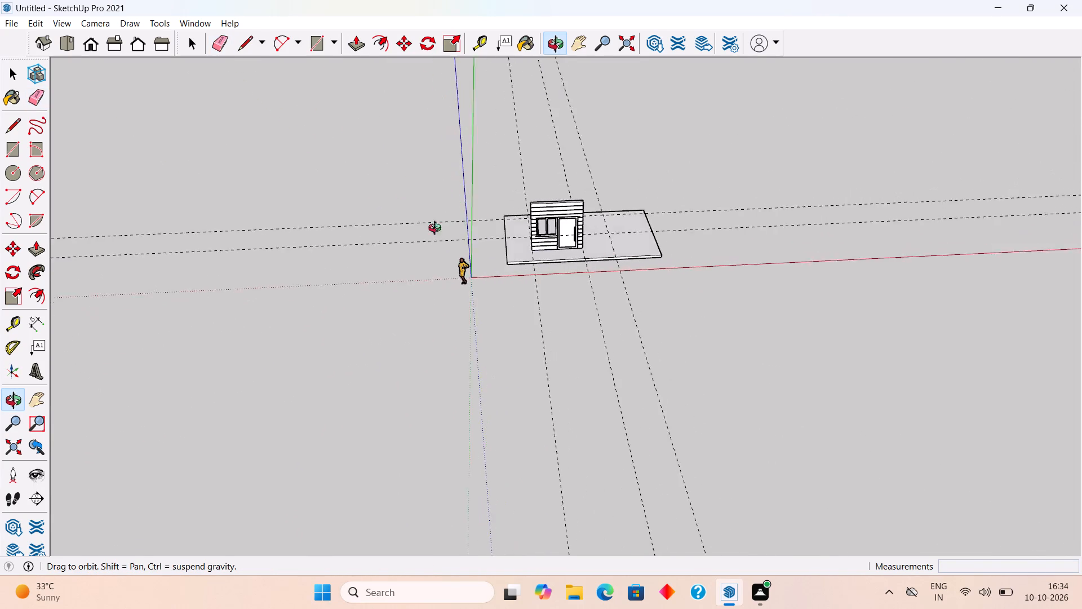
middle_drag(437, 230, 406, 253)
drag(401, 234, 414, 194)
drag(407, 237, 414, 220)
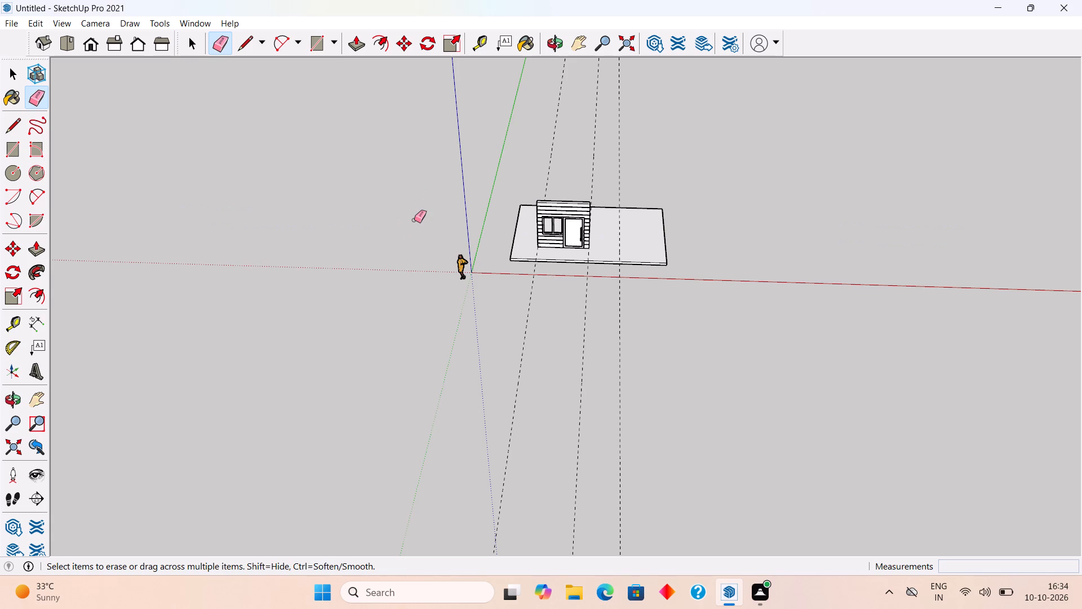
key(space)
Place a guide on the slab 6" inward from the guide at the wall's door-side end, parallel to it.
middle_drag(638, 223, 648, 157)
scroll(648, 156, up, 2)
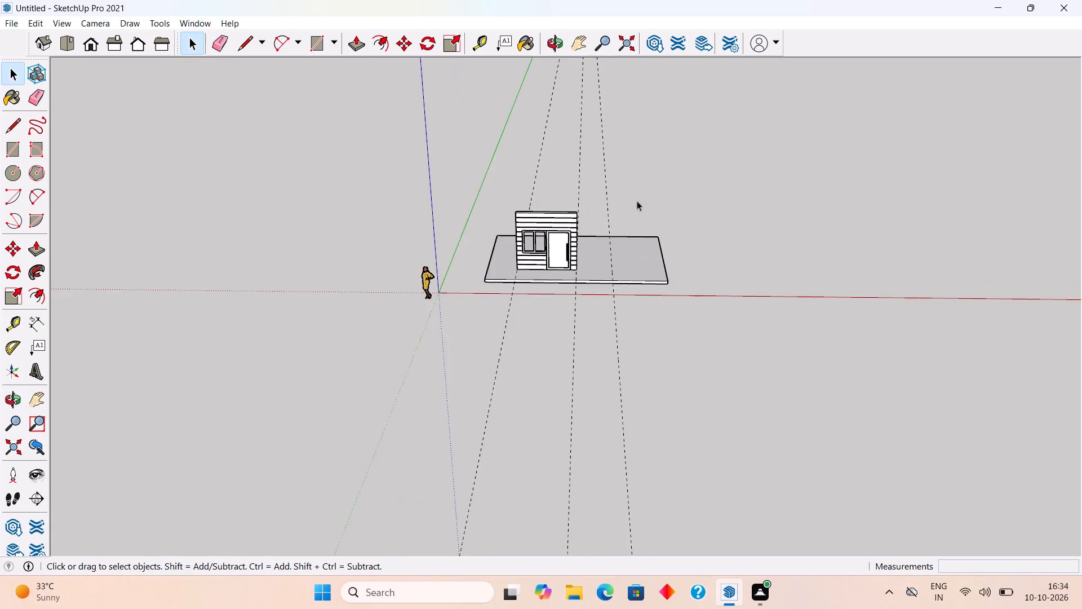
scroll(616, 231, up, 10)
middle_drag(438, 274, 263, 319)
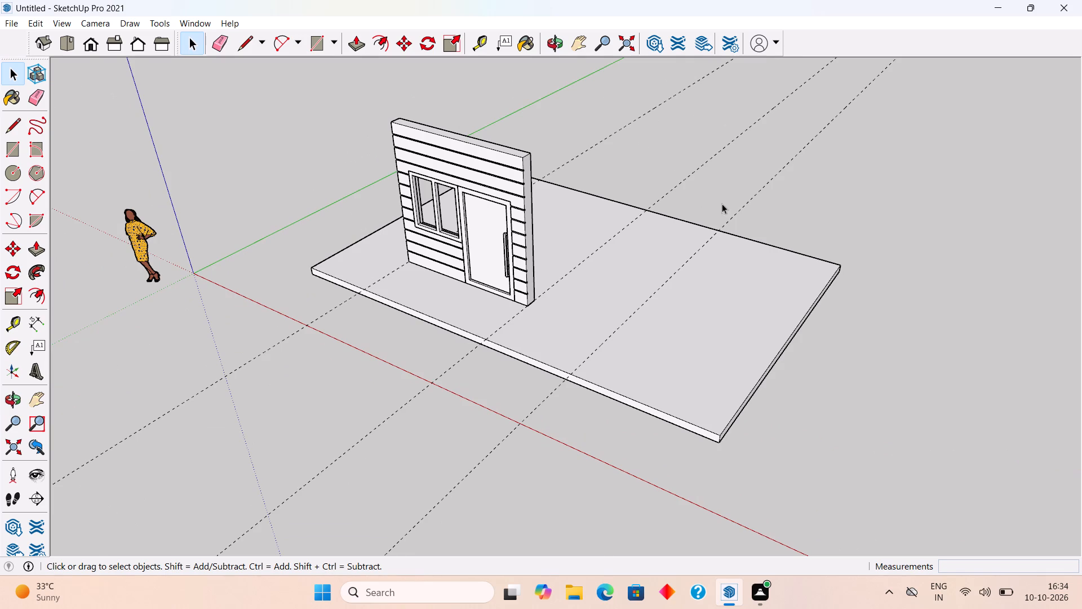
scroll(721, 207, up, 4)
scroll(697, 356, up, 2)
middle_drag(500, 389, 304, 401)
scroll(302, 402, up, 2)
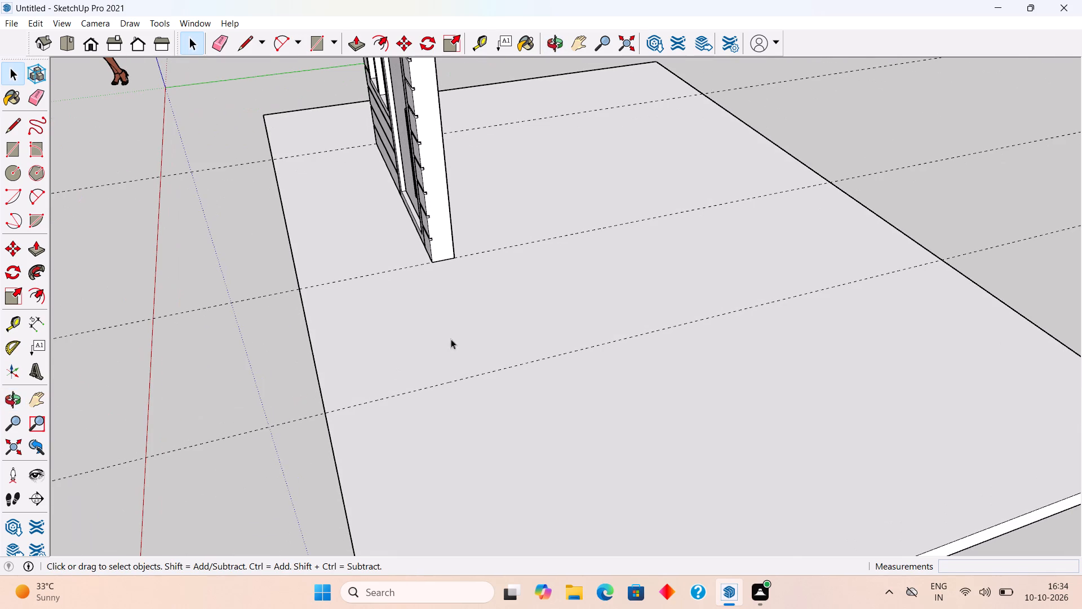
middle_drag(627, 213, 343, 353)
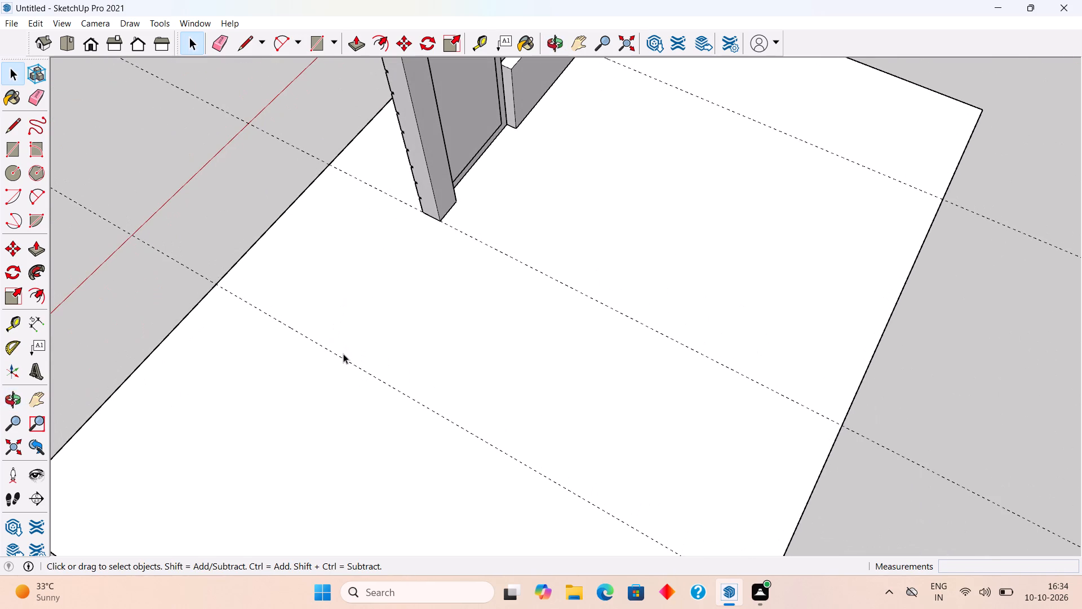
key(t)
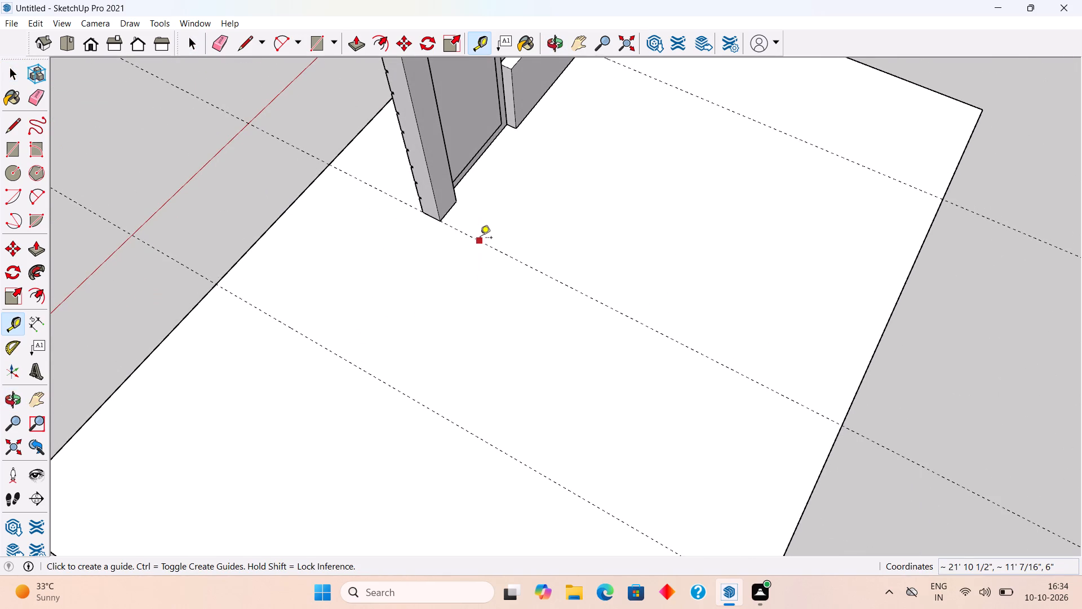
click(480, 239)
text(6")
key(Return)
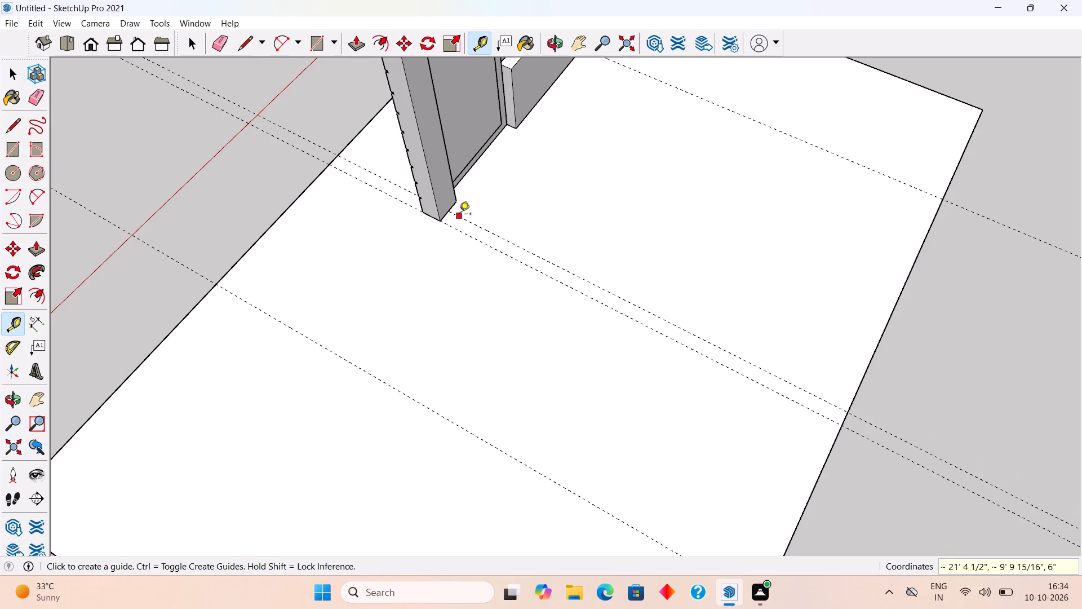
Place a guide 2.5' behind the wall's rear base edge and a second parallel guide 9" farther back.
scroll(451, 210, up, 7)
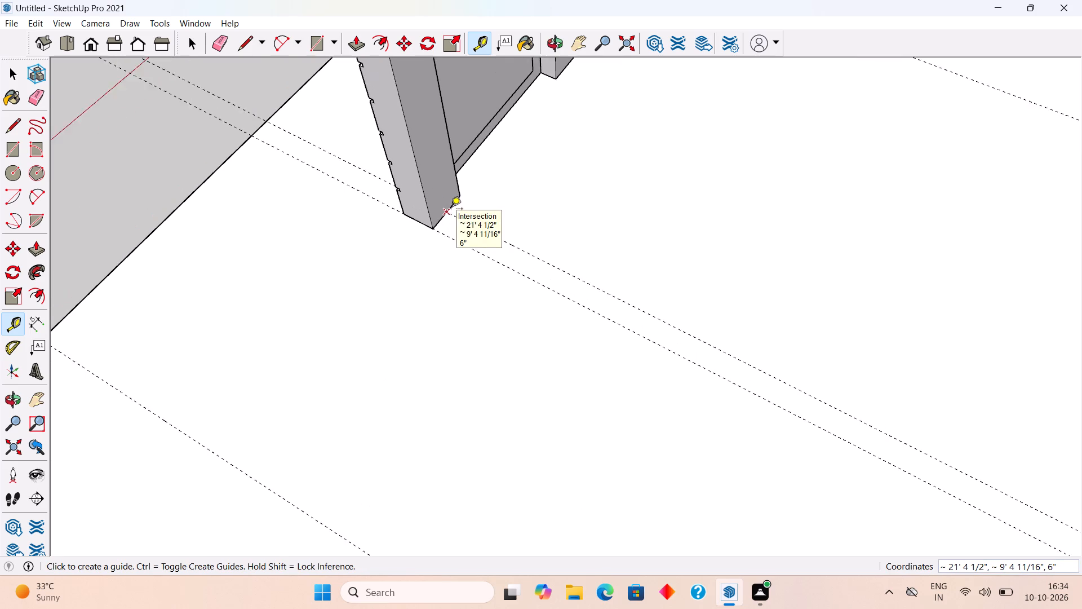
click(440, 223)
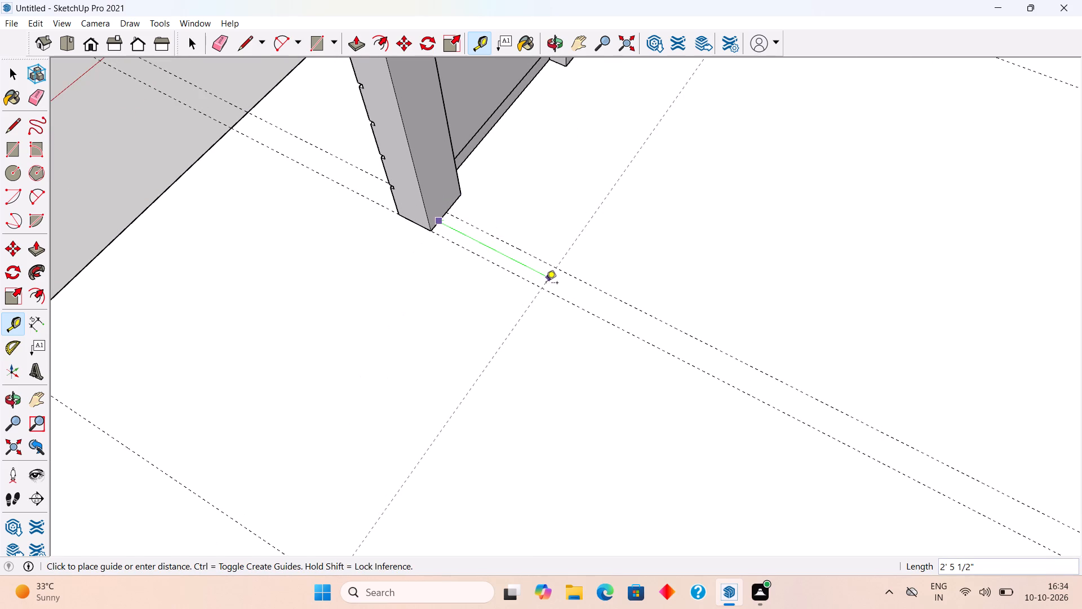
text(2.5')
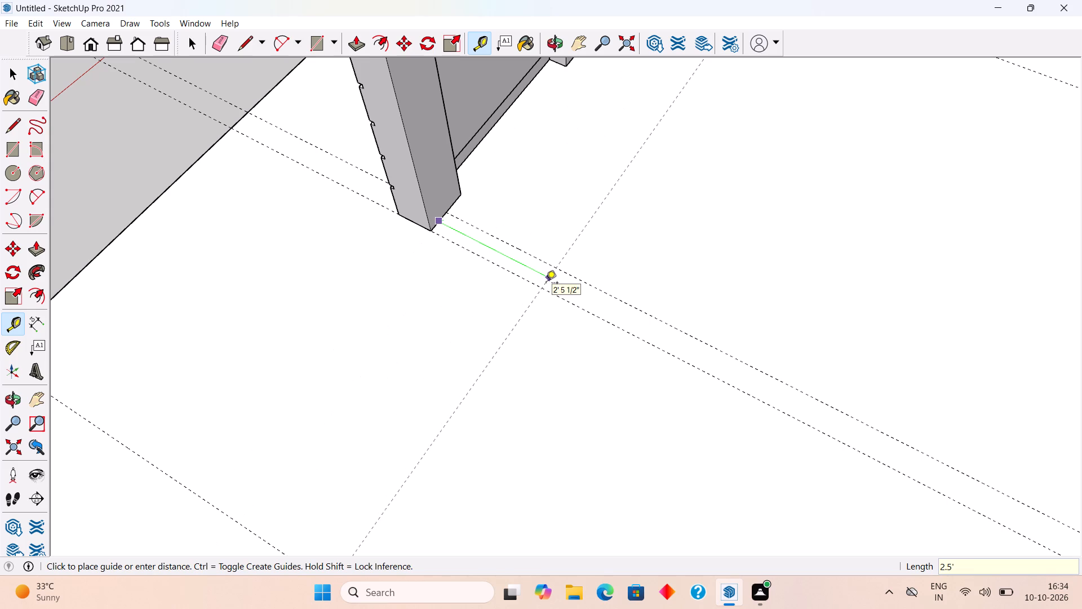
key(Return)
click(530, 317)
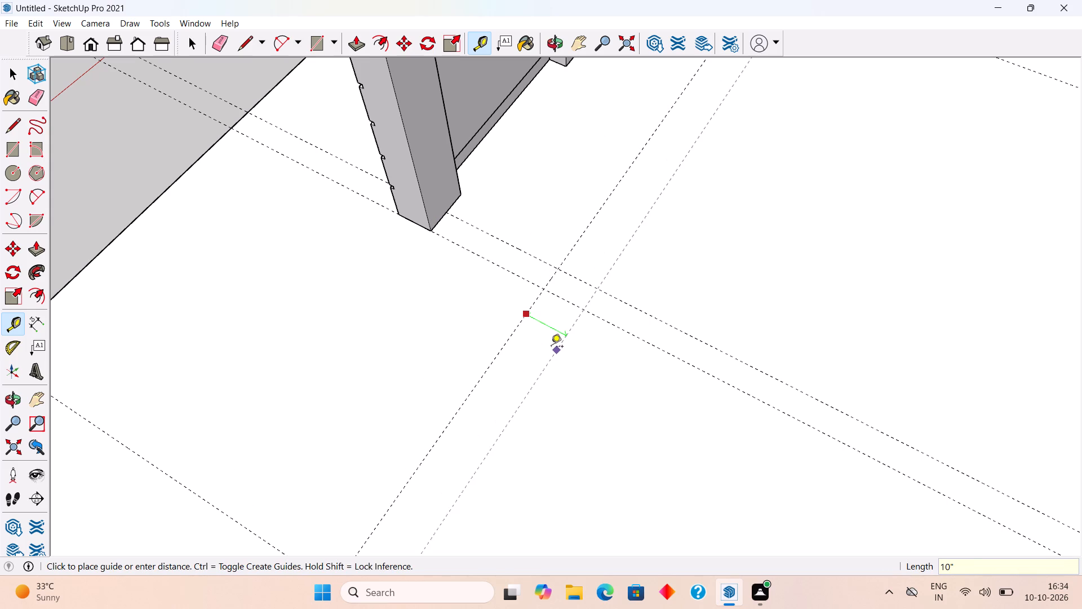
text(9")
key(Return)
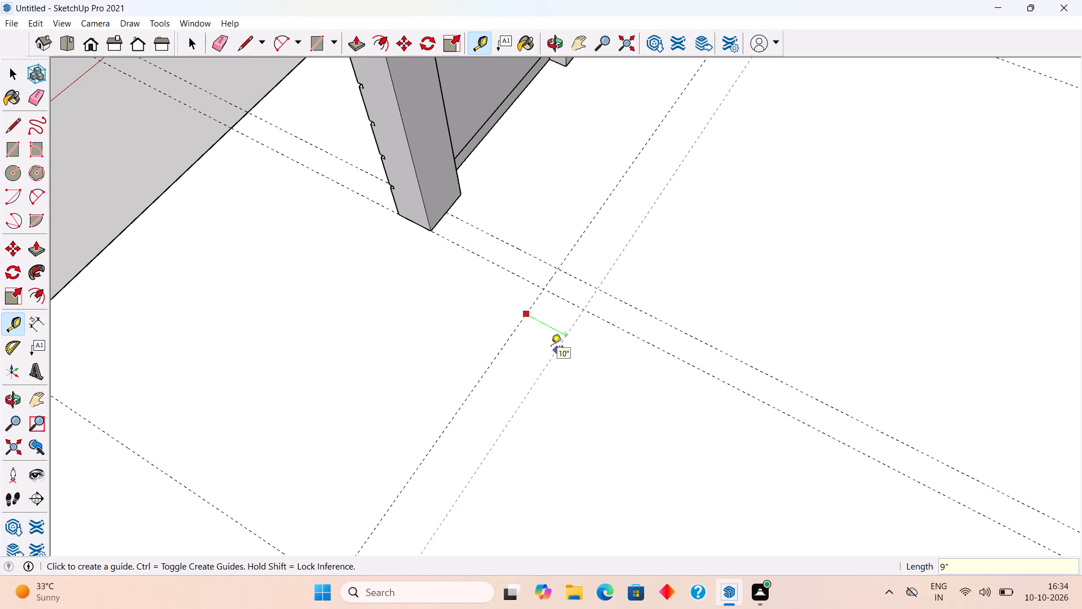
key(space)
Draw a 6' 6" by 9" rectangle between the guides behind the wall and extrude it up 10'.
key(r)
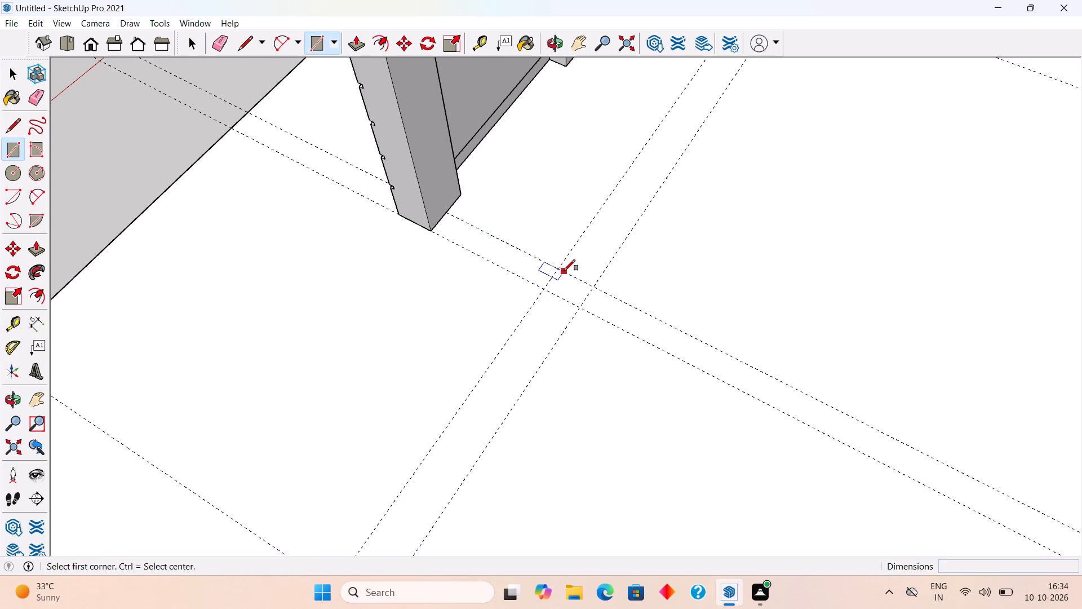
click(558, 269)
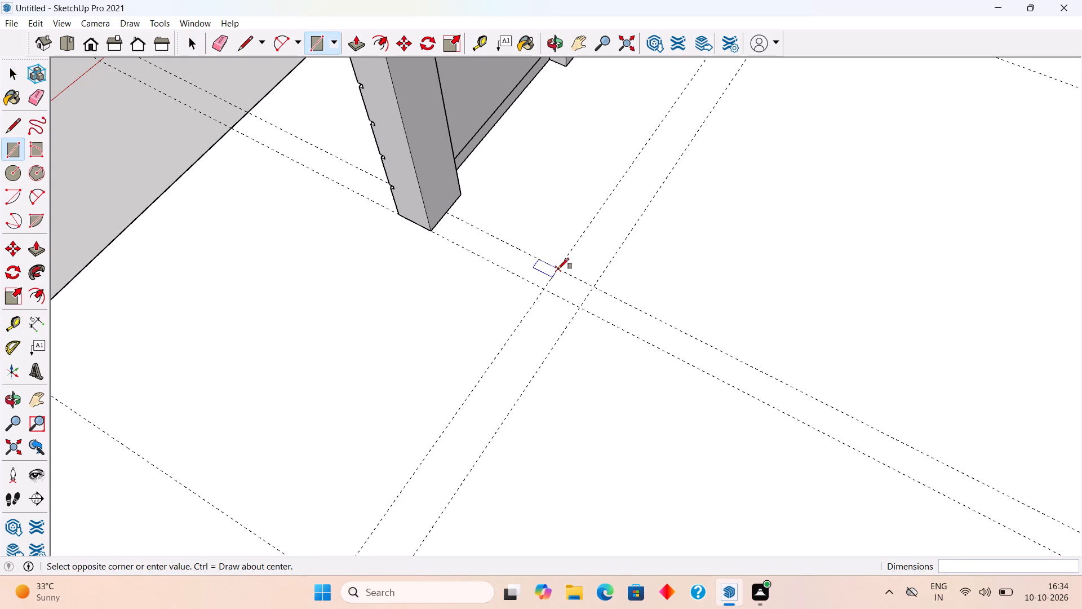
scroll(553, 352, down, 7)
scroll(468, 476, up, 3)
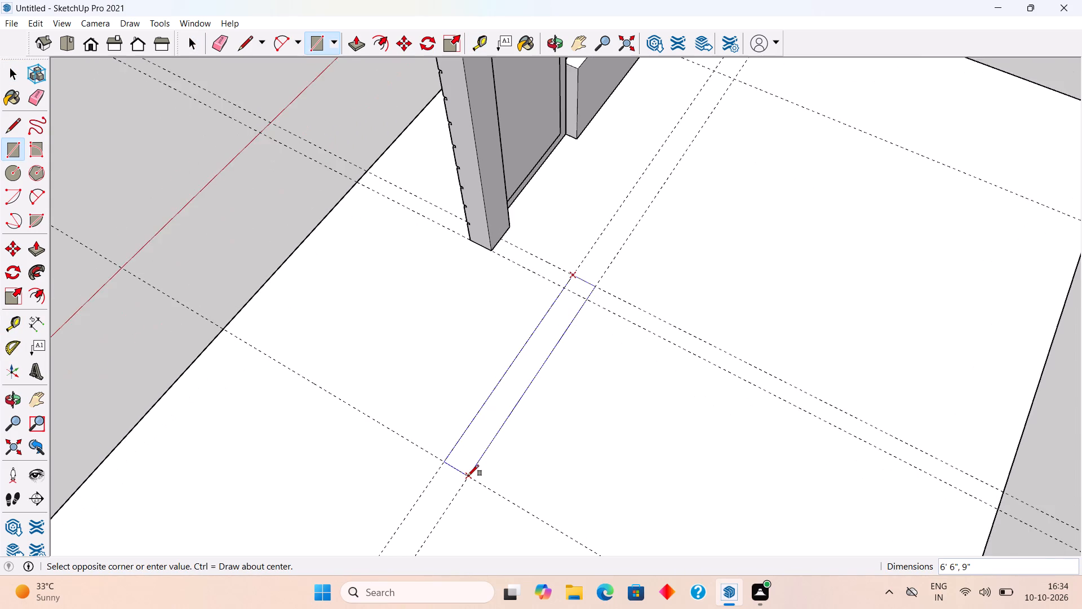
click(468, 476)
key(p)
click(468, 447)
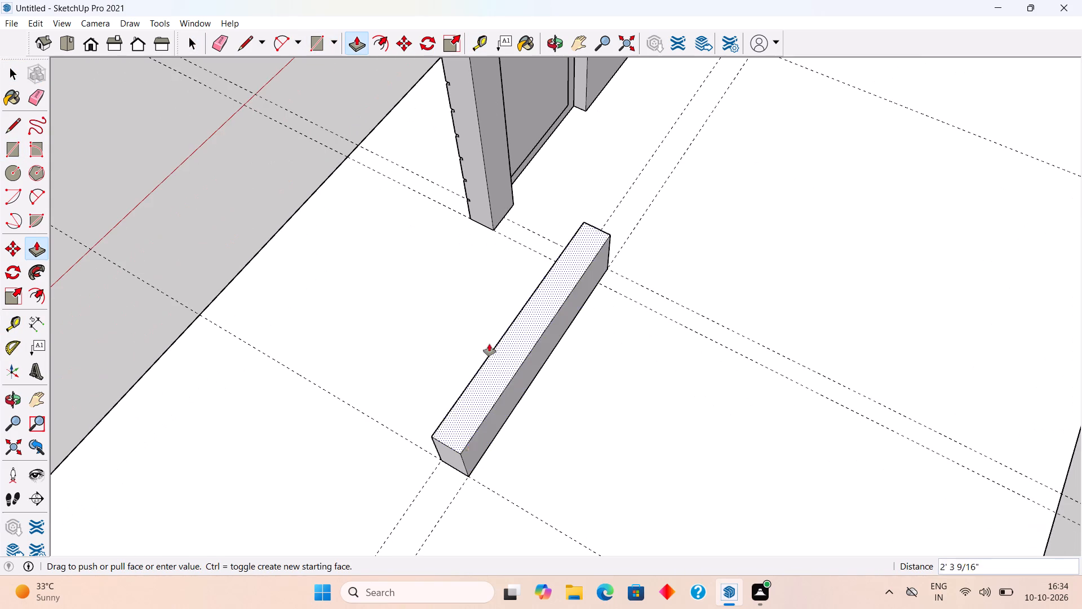
text(10')
key(Return)
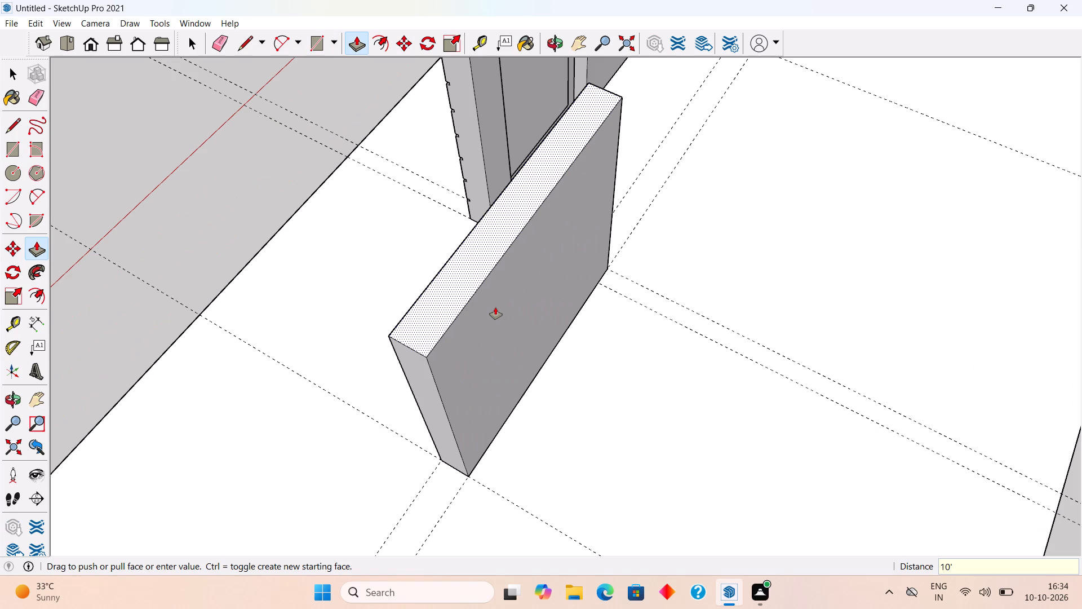
Select the whole new rear wall block and make it a group.
key(space)
scroll(495, 307, down, 8)
middle_drag(495, 284, 574, 204)
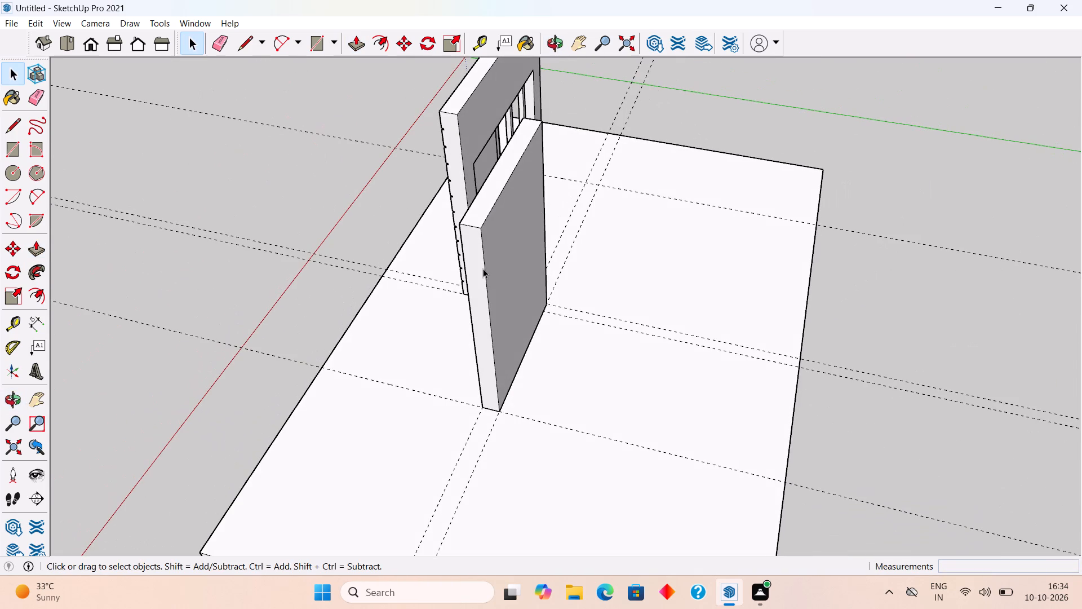
triple_click(483, 268)
right_click(483, 268)
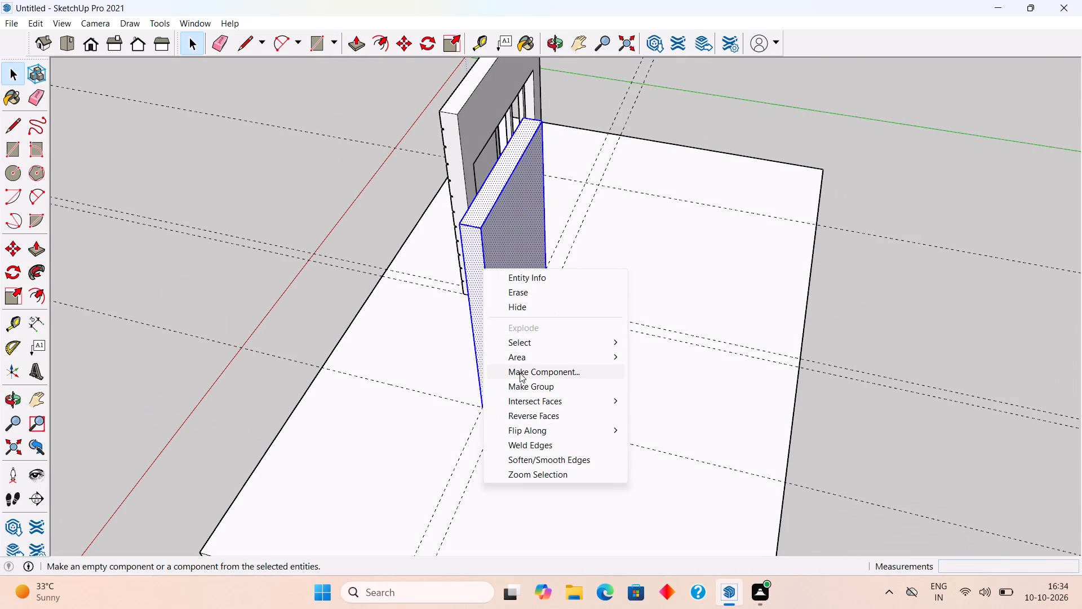
click(524, 384)
Draw a 6" wide rectangle on the slab between the guides, joining the grooved wall's rear base to the rear wall.
middle_drag(468, 378, 654, 429)
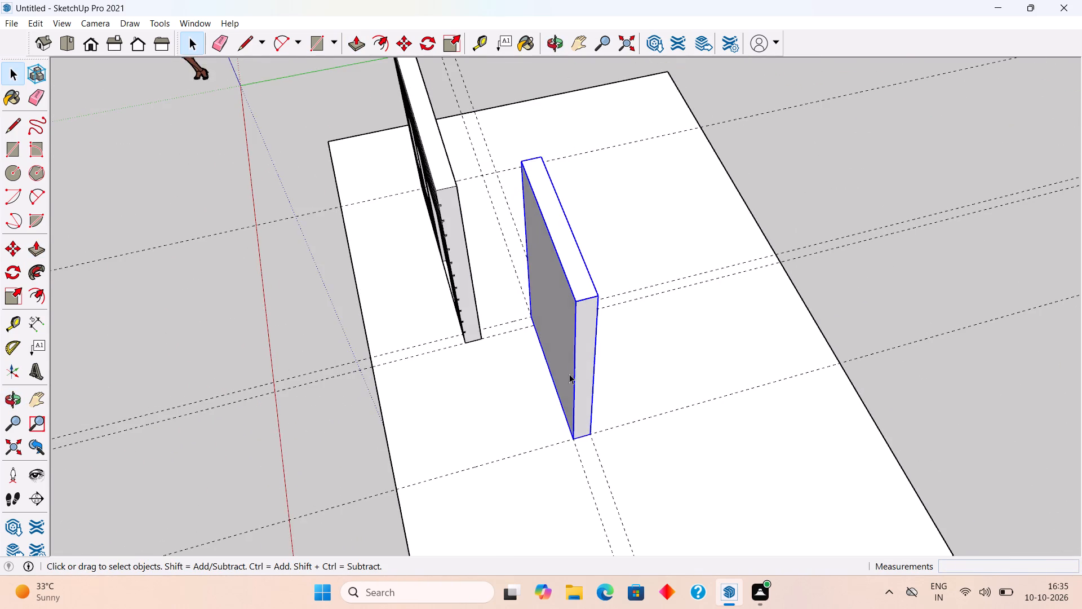
scroll(569, 350, up, 5)
scroll(459, 312, up, 5)
middle_drag(443, 327, 407, 375)
scroll(407, 375, up, 2)
scroll(504, 282, up, 4)
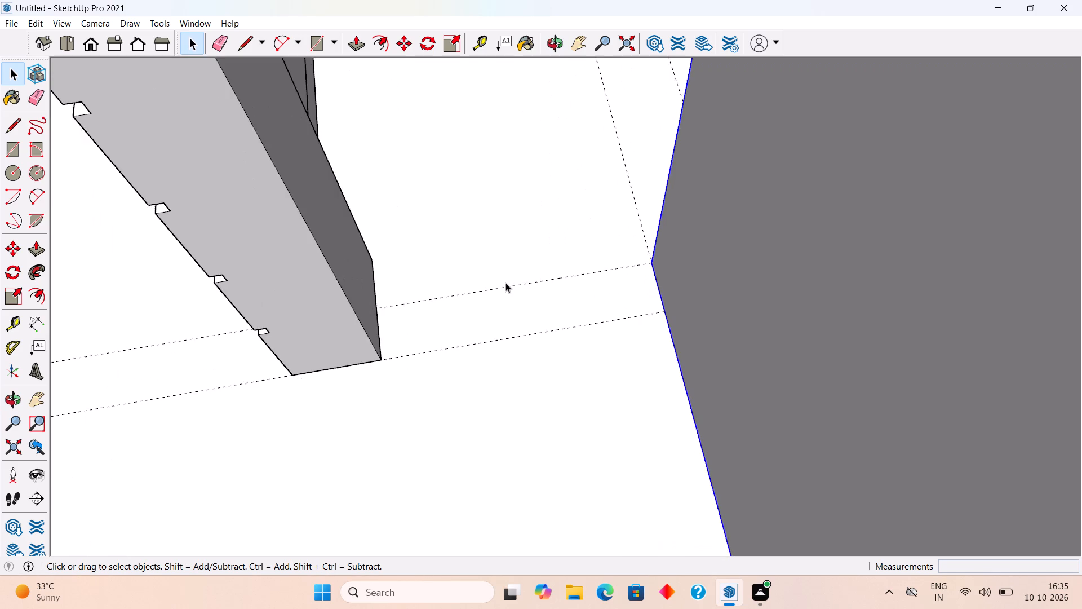
scroll(505, 283, up, 1)
scroll(587, 337, up, 4)
key(r)
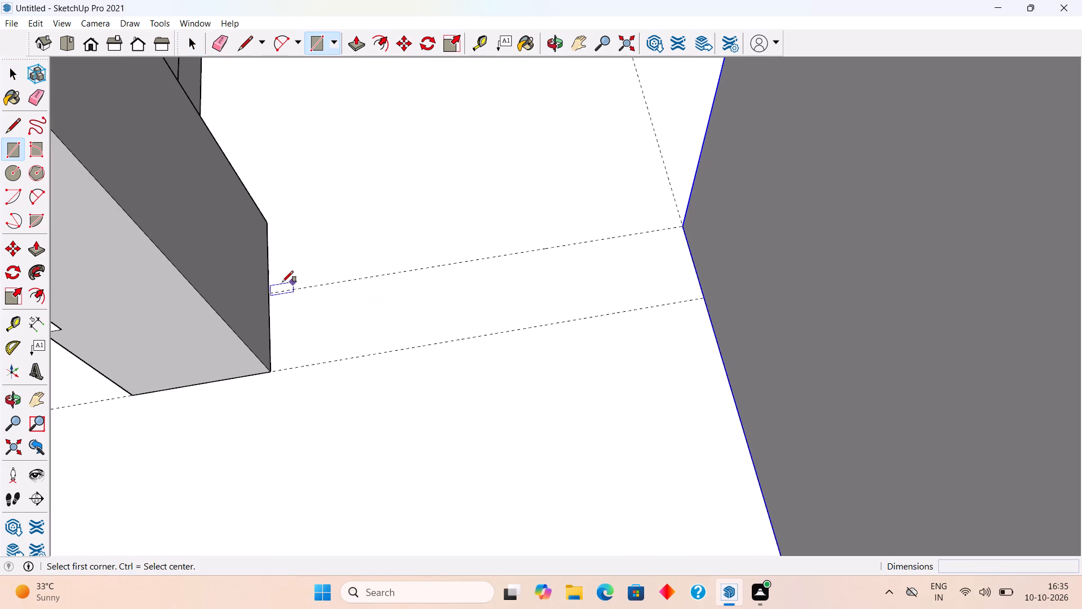
click(270, 293)
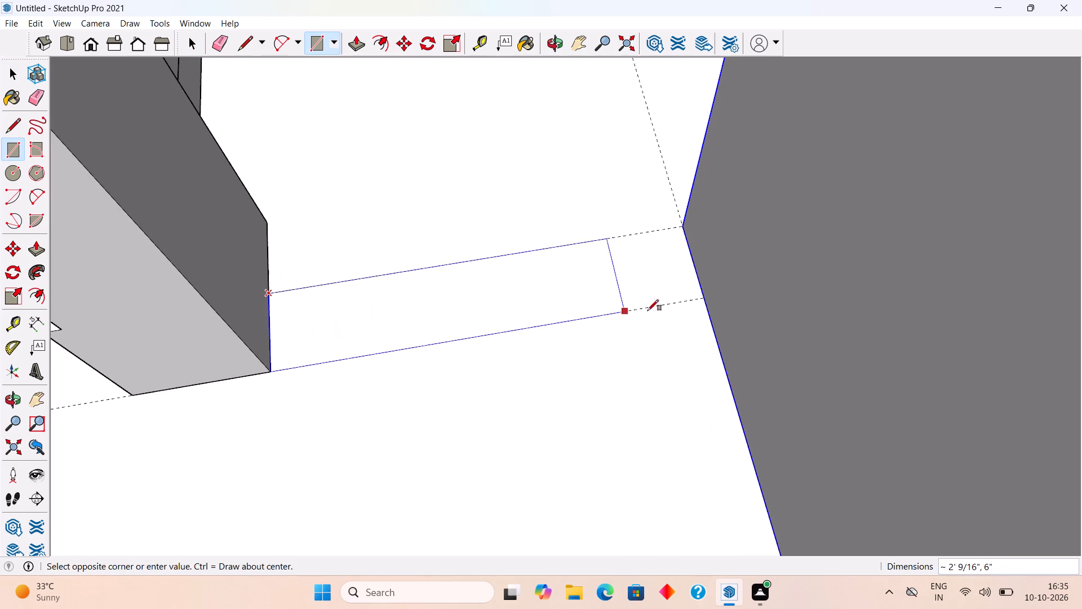
click(701, 298)
key(space)
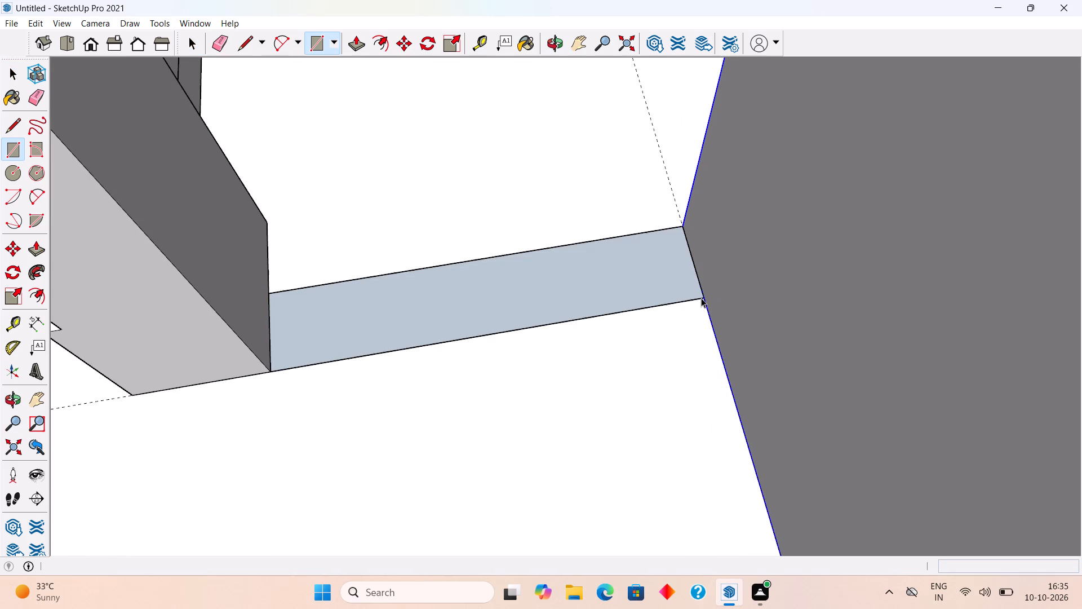
Extrude the connecting rectangle up 10' to match the height of the rear wall.
text(p)
click(688, 287)
scroll(697, 242, down, 18)
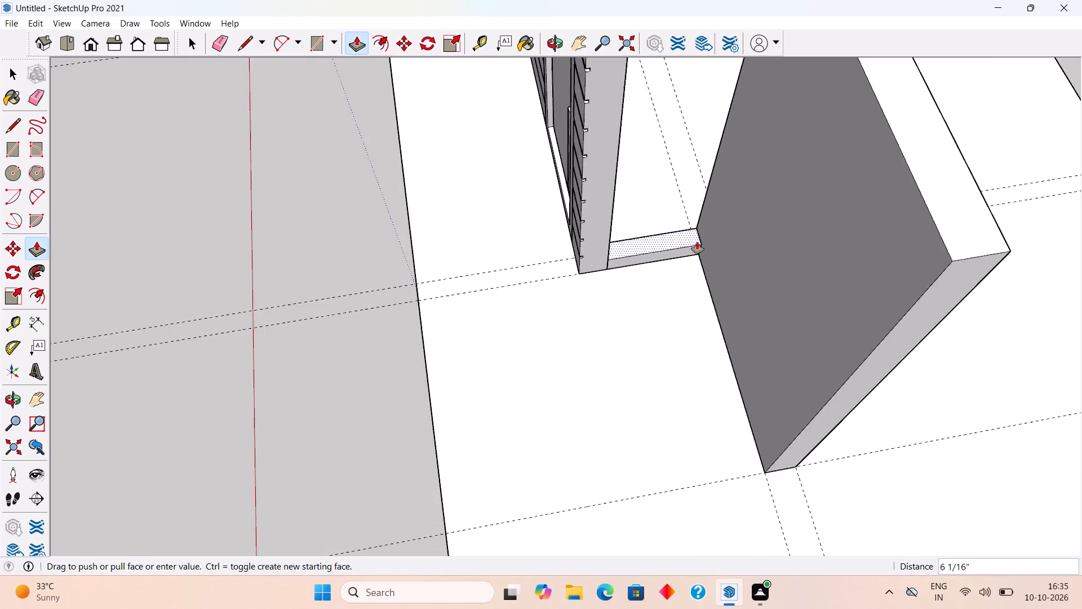
scroll(697, 242, down, 4)
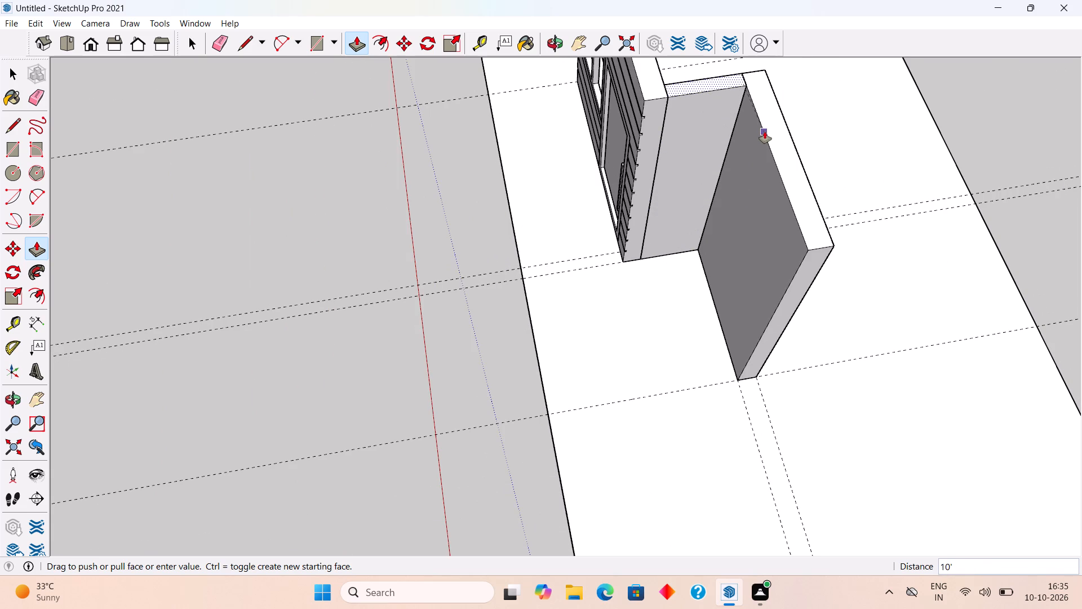
click(765, 131)
Select the whole connecting wall and make it a group.
key(space)
triple_click(704, 136)
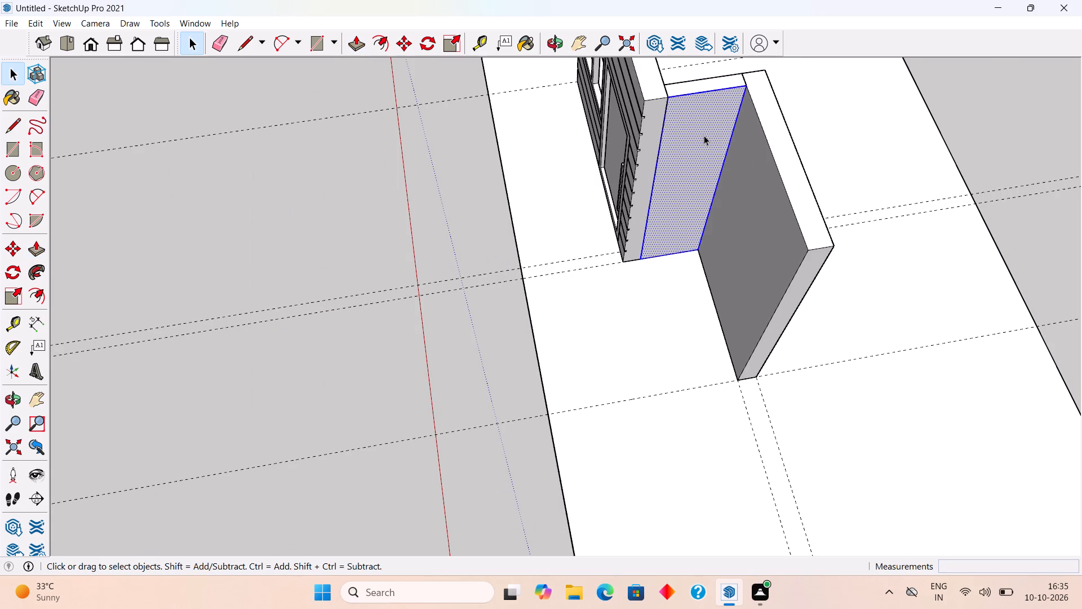
right_click(704, 135)
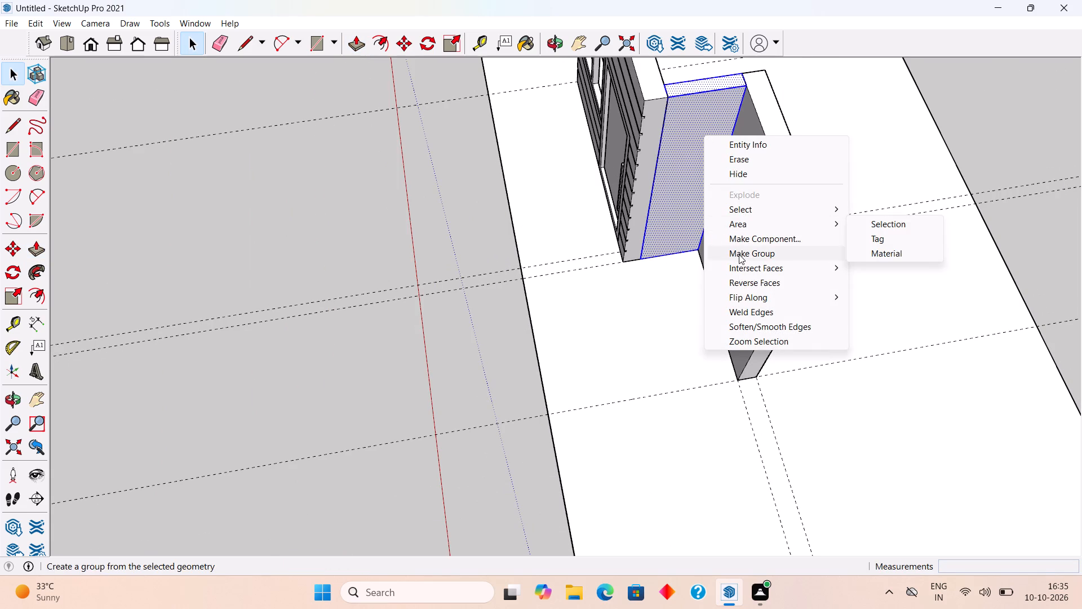
click(739, 254)
Examine the joined walls on the slab from the front, including the rear wall's front face up close.
middle_drag(646, 195, 773, 198)
scroll(773, 198, down, 9)
middle_drag(723, 224, 858, 188)
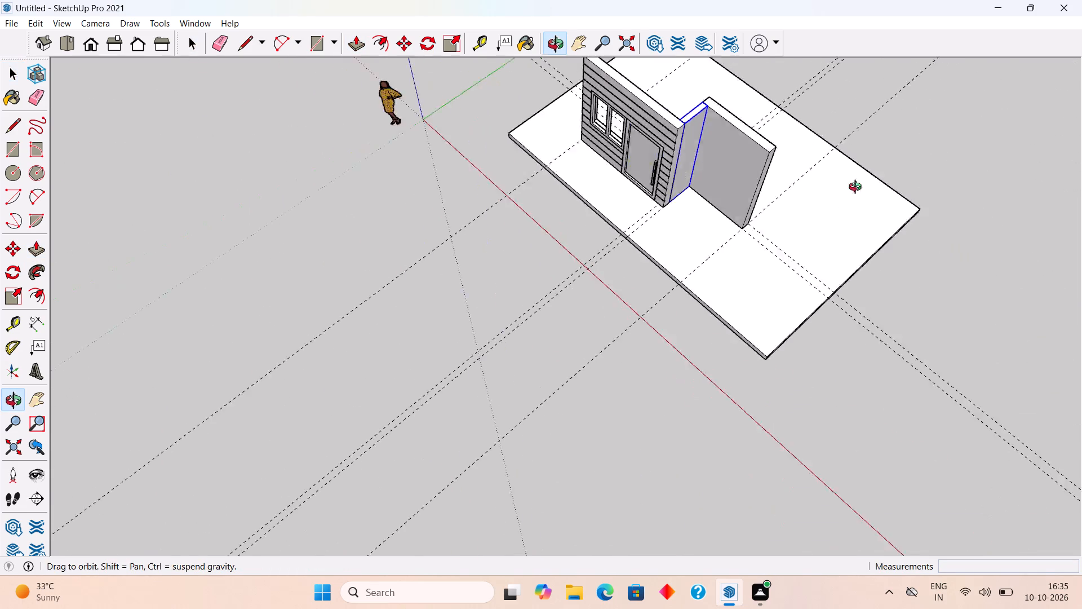
middle_drag(858, 188, 872, 175)
scroll(872, 175, down, 8)
middle_drag(746, 299, 826, 206)
scroll(822, 209, up, 2)
click(802, 100)
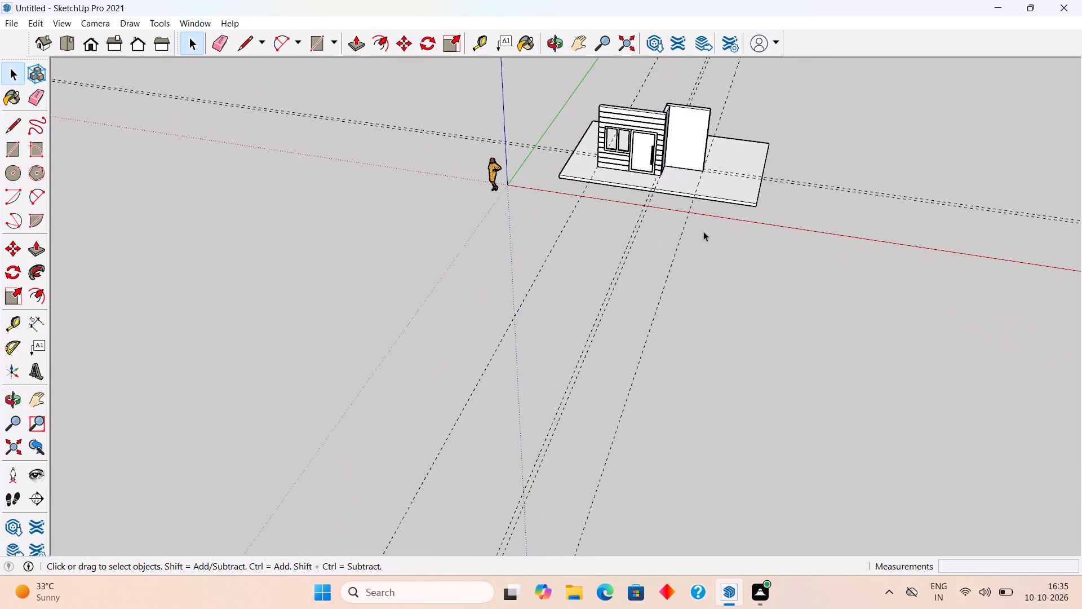
middle_drag(662, 278, 745, 206)
scroll(745, 206, up, 3)
scroll(651, 73, up, 1)
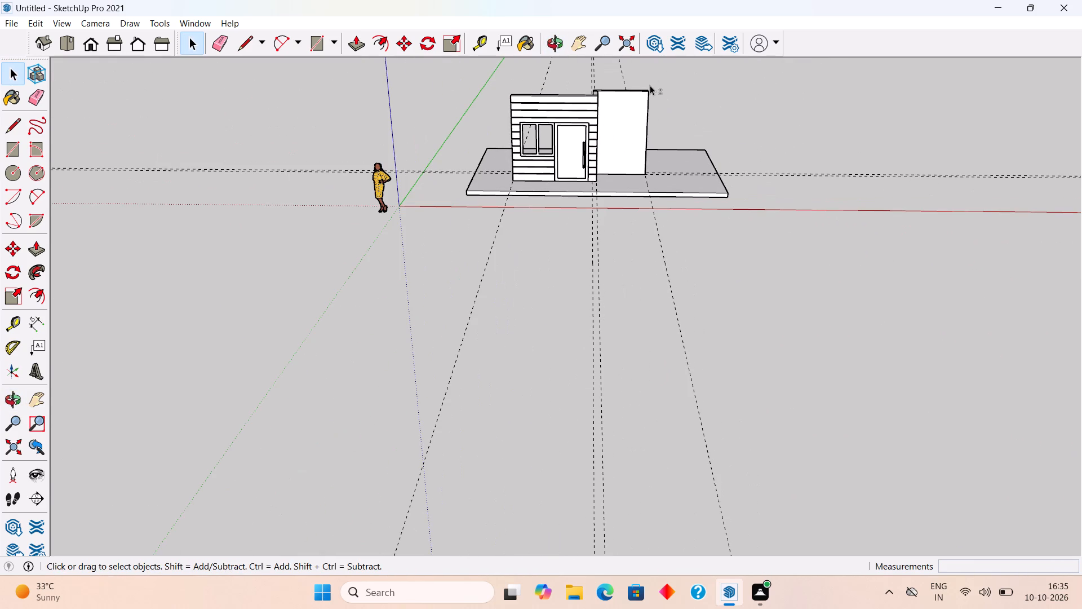
shift+middle_drag(650, 85, 657, 277)
scroll(683, 389, up, 9)
middle_drag(597, 314, 581, 263)
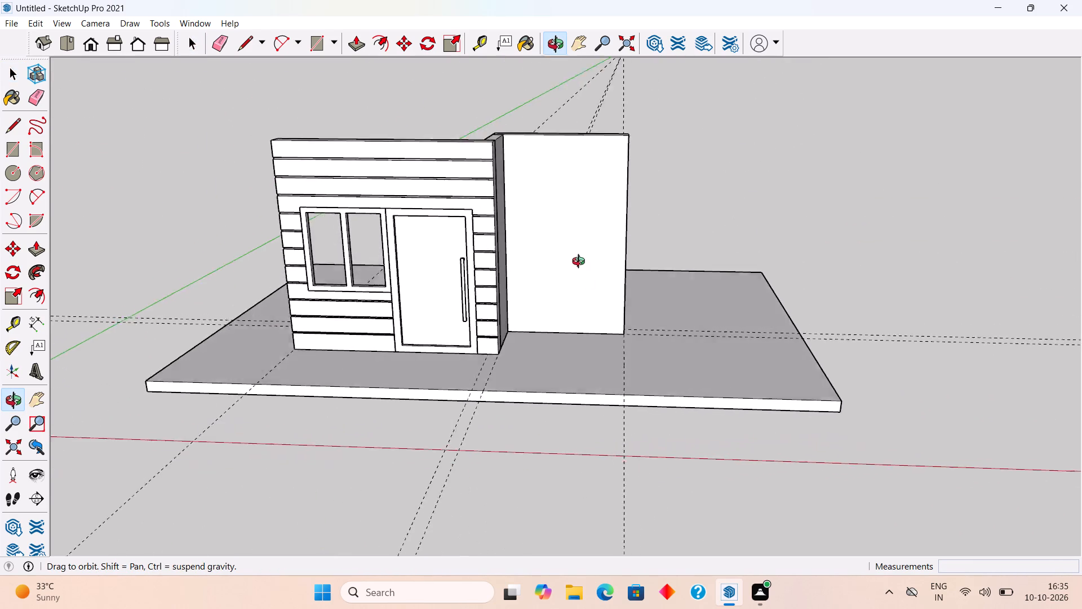
middle_drag(581, 263, 622, 231)
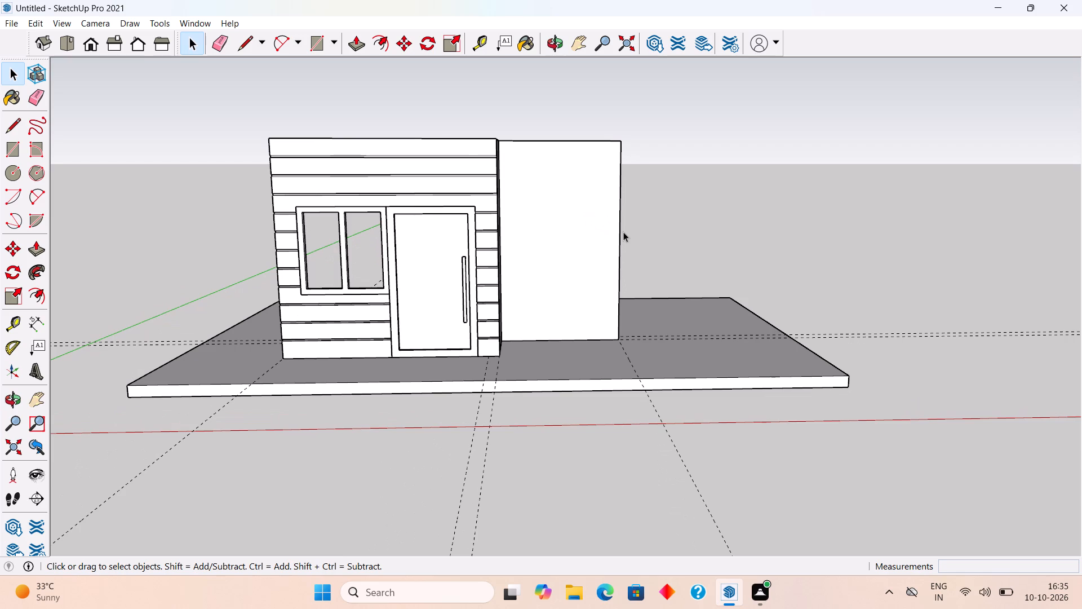
scroll(583, 286, up, 11)
scroll(629, 389, up, 4)
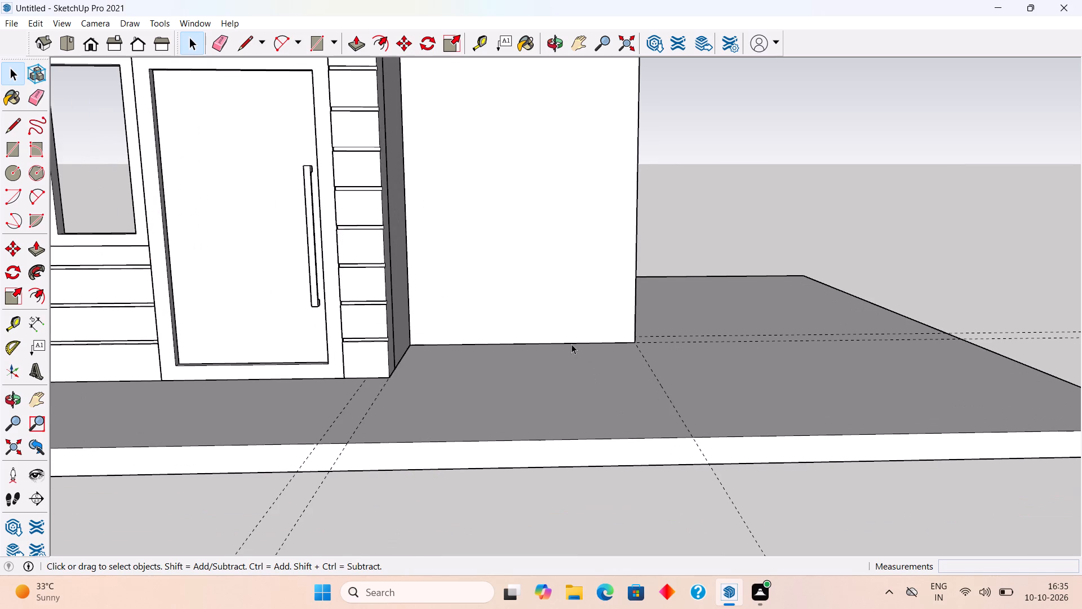
scroll(571, 344, up, 3)
scroll(570, 344, down, 5)
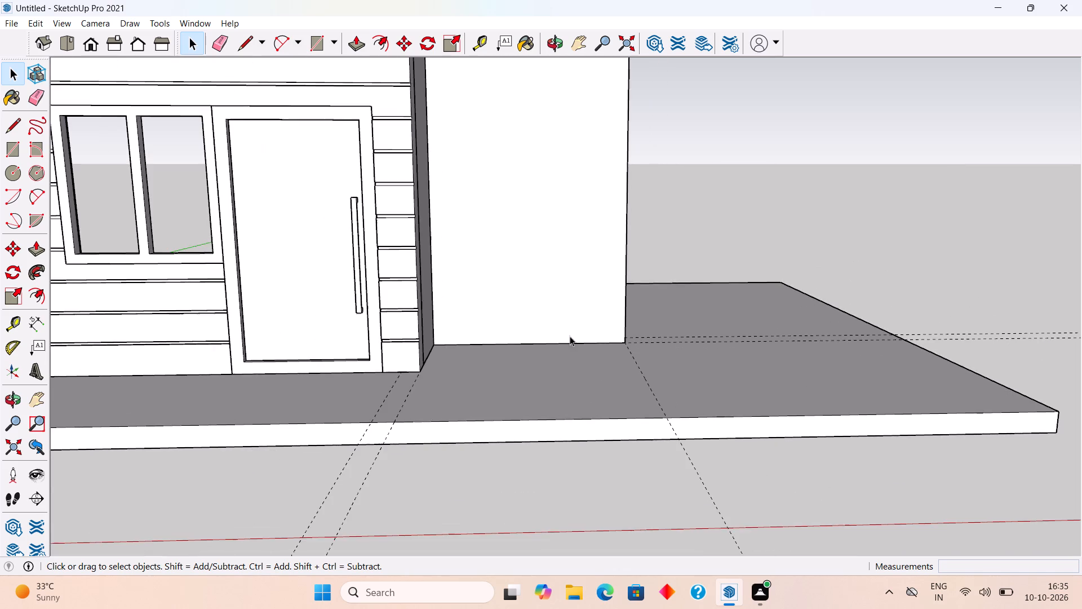
scroll(570, 310, down, 5)
scroll(564, 99, up, 4)
scroll(575, 216, up, 2)
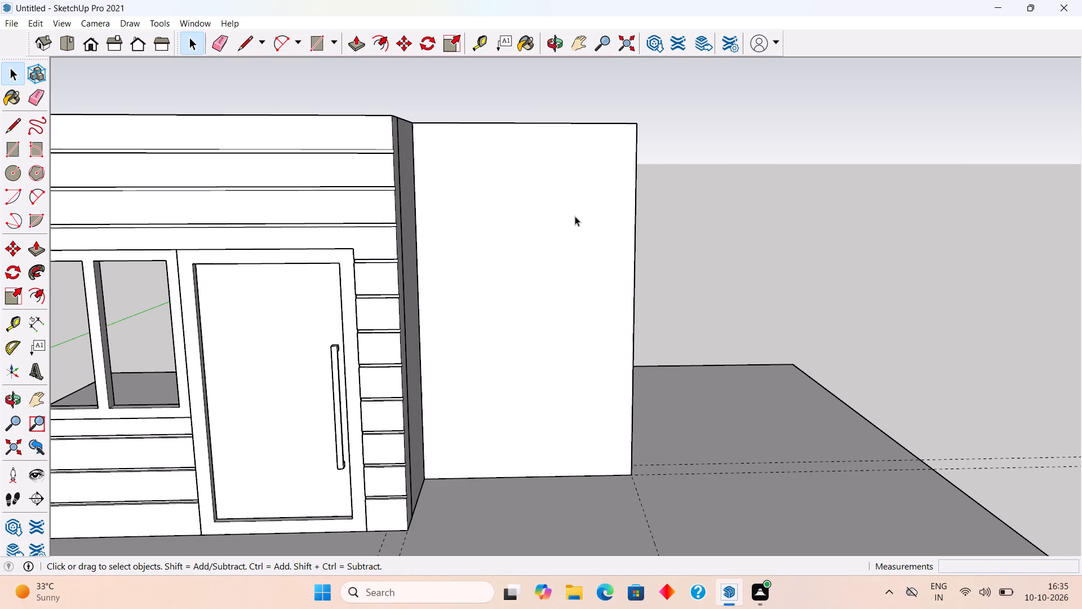
scroll(581, 290, up, 1)
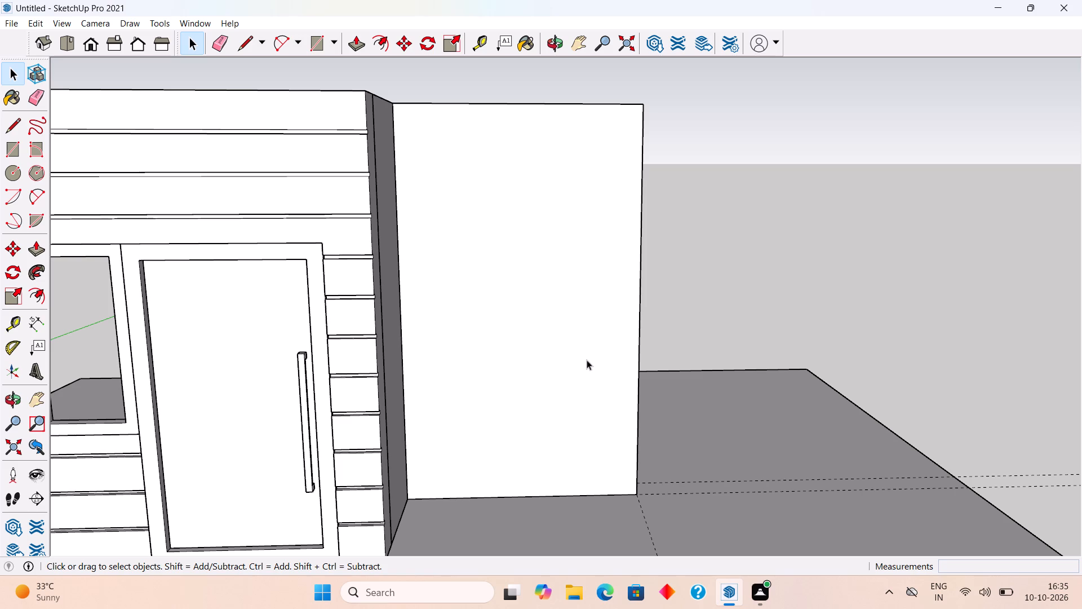
Place a vertical guide 3' 3" from the rear wall's outer edge at its face's middle, and guides 2' on either side.
key(t)
click(641, 348)
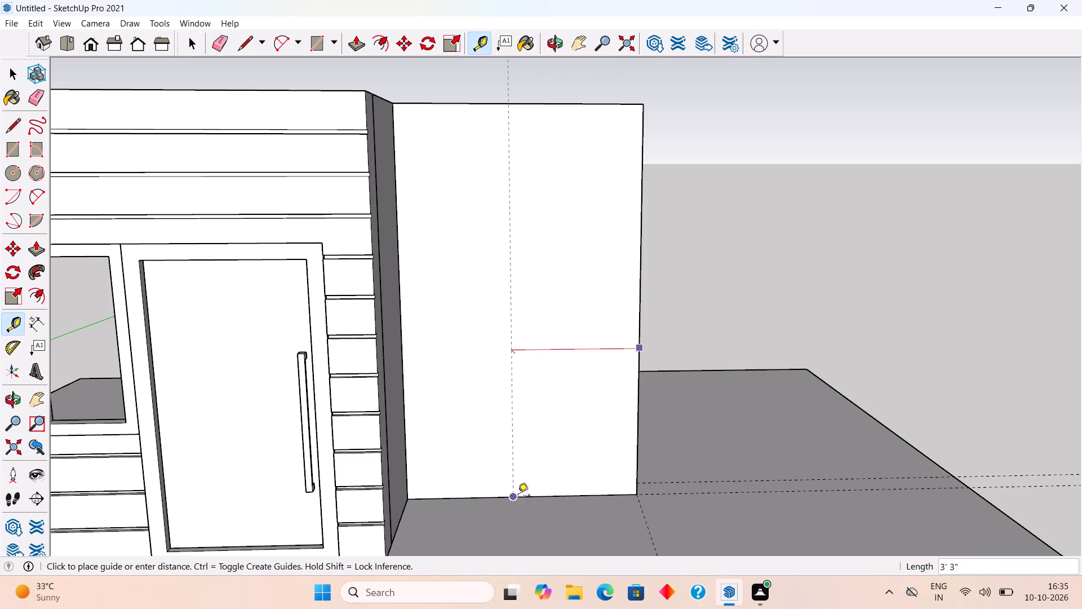
click(518, 496)
click(515, 437)
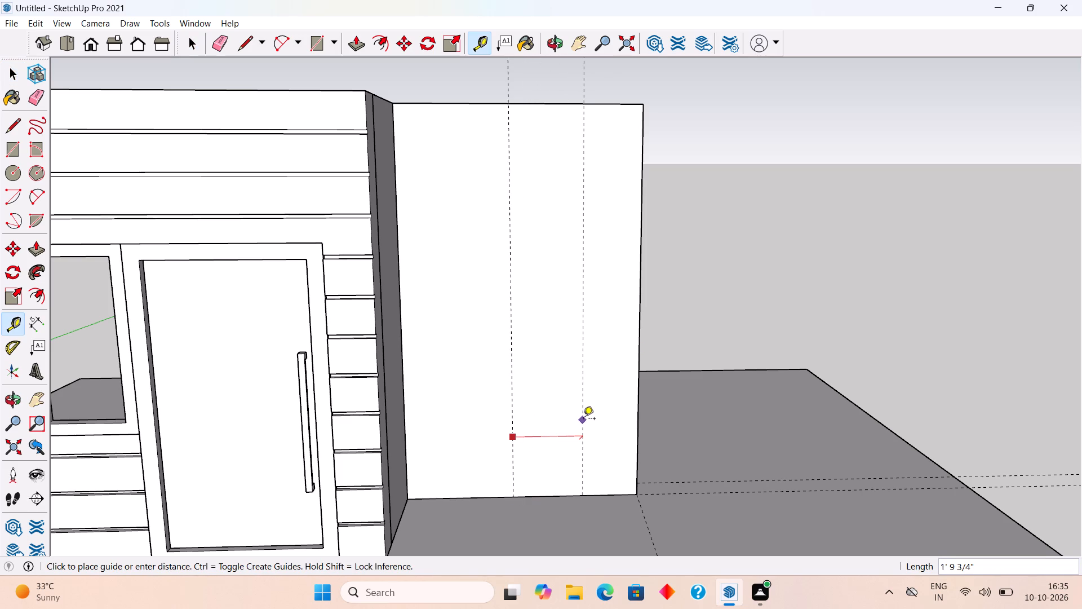
text(2')
key(Return)
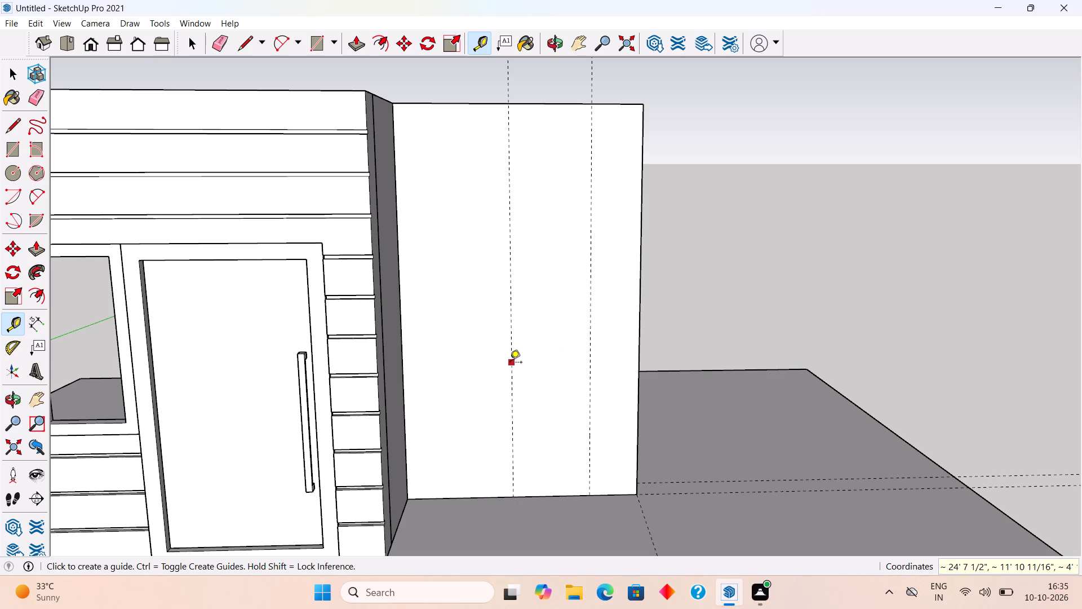
click(510, 363)
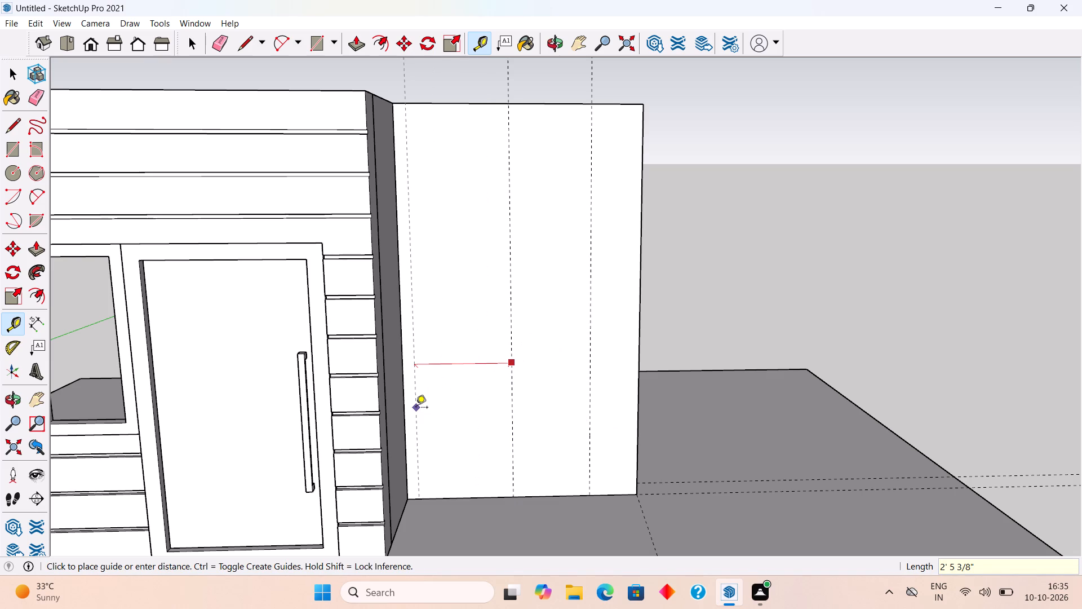
text(2')
key(Return)
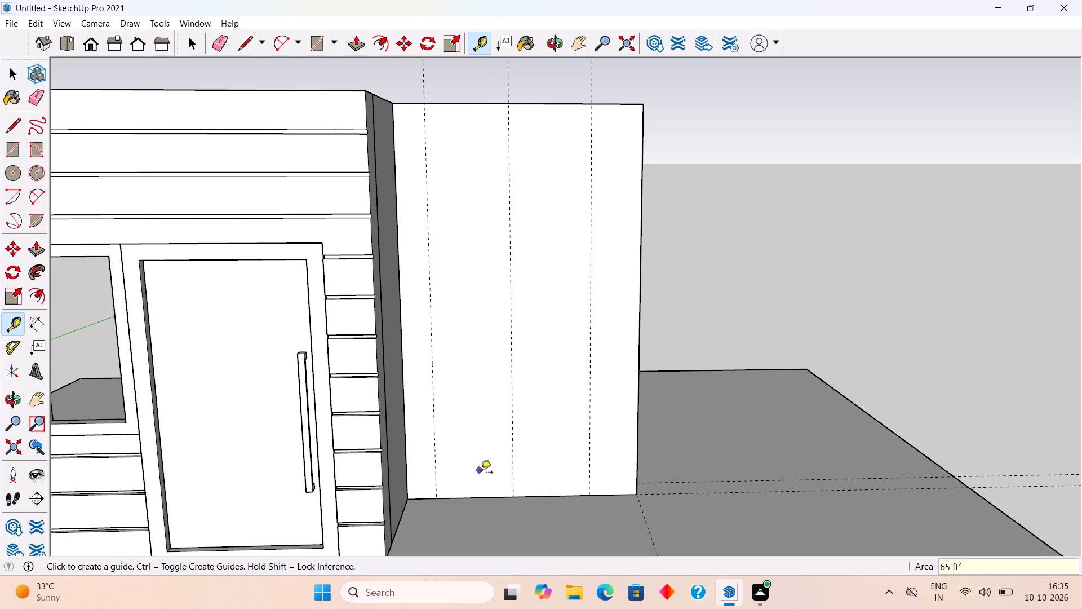
Place a horizontal guide 3' above the rear wall's base edge and another 4' above that guide.
click(487, 498)
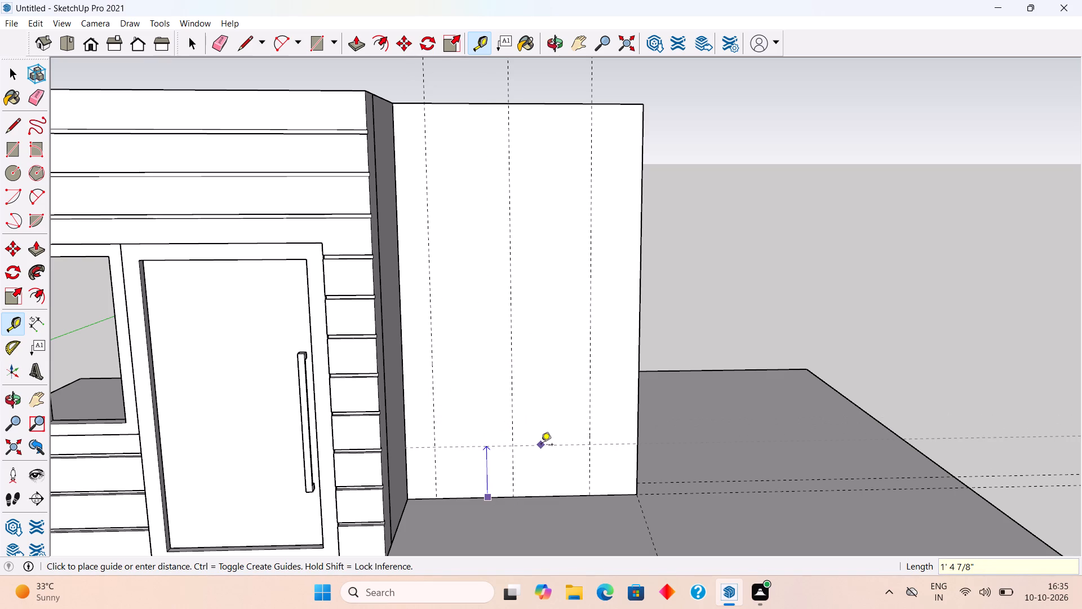
text(3')
key(Return)
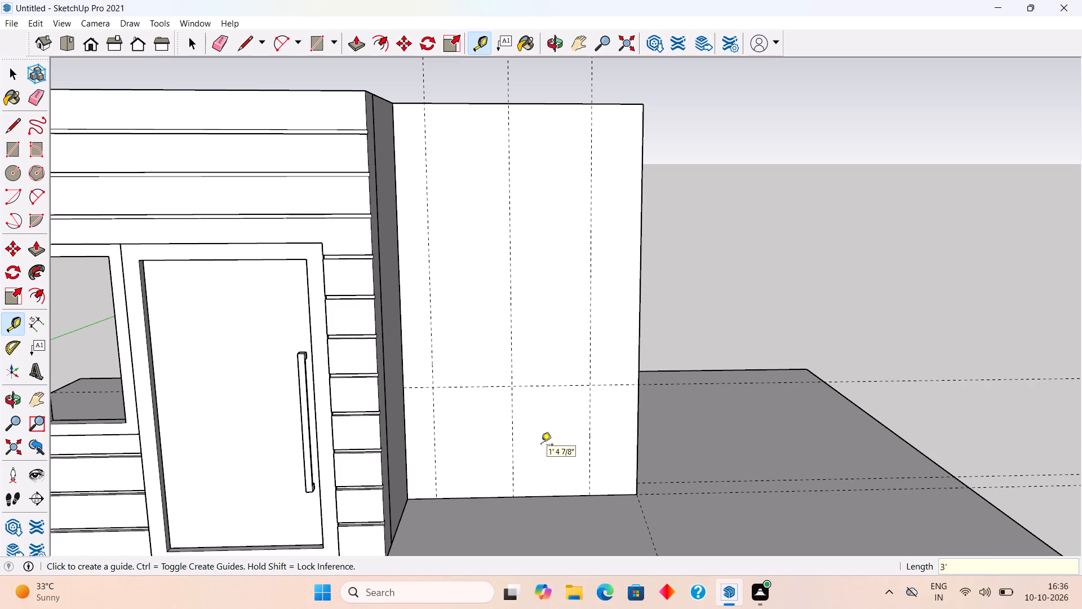
click(480, 390)
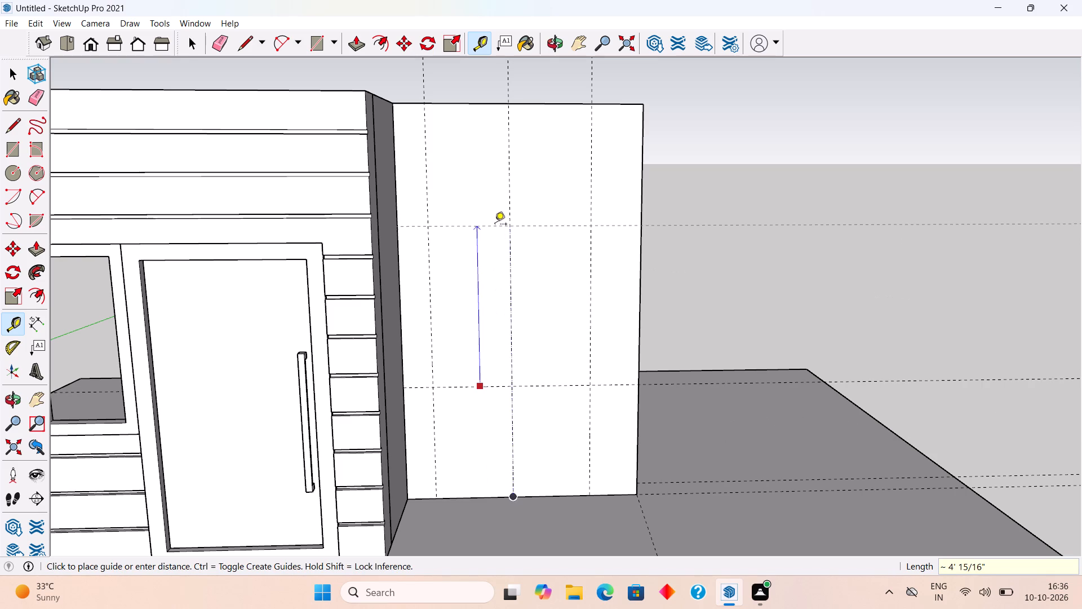
text(4')
key(Return)
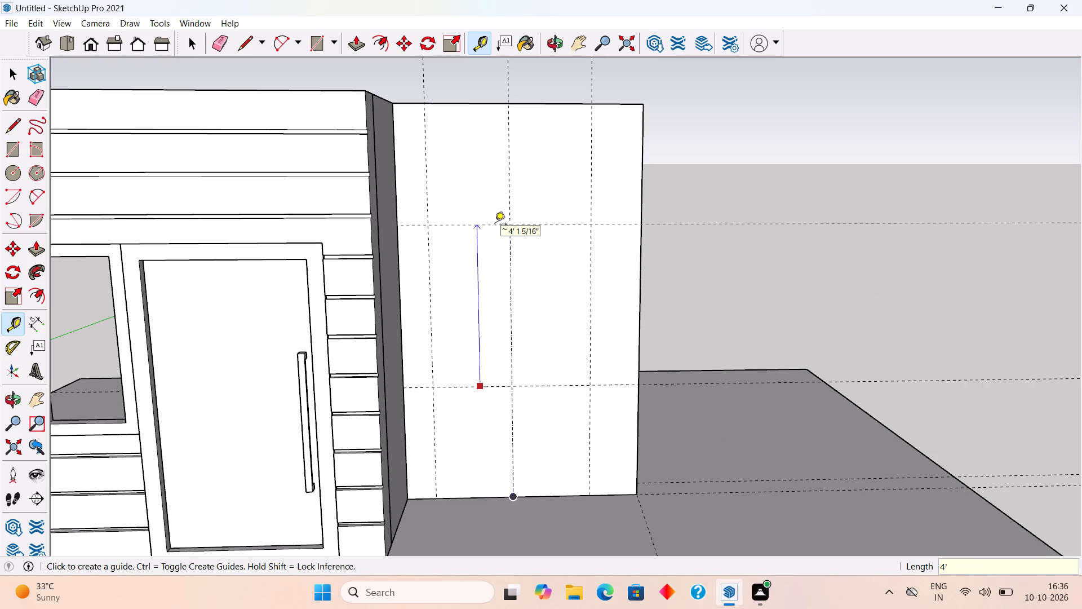
Inside the rear wall group, draw a 4' by 4' rectangle on the front face between the guide intersections.
key(space)
triple_click(495, 324)
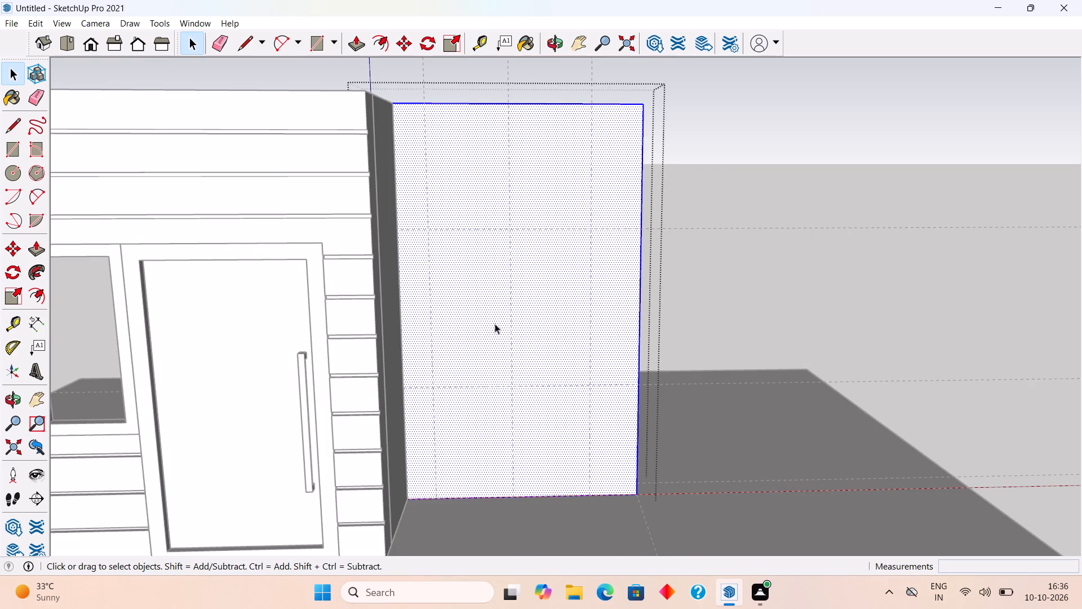
scroll(491, 304, up, 5)
middle_drag(502, 314, 517, 321)
key(r)
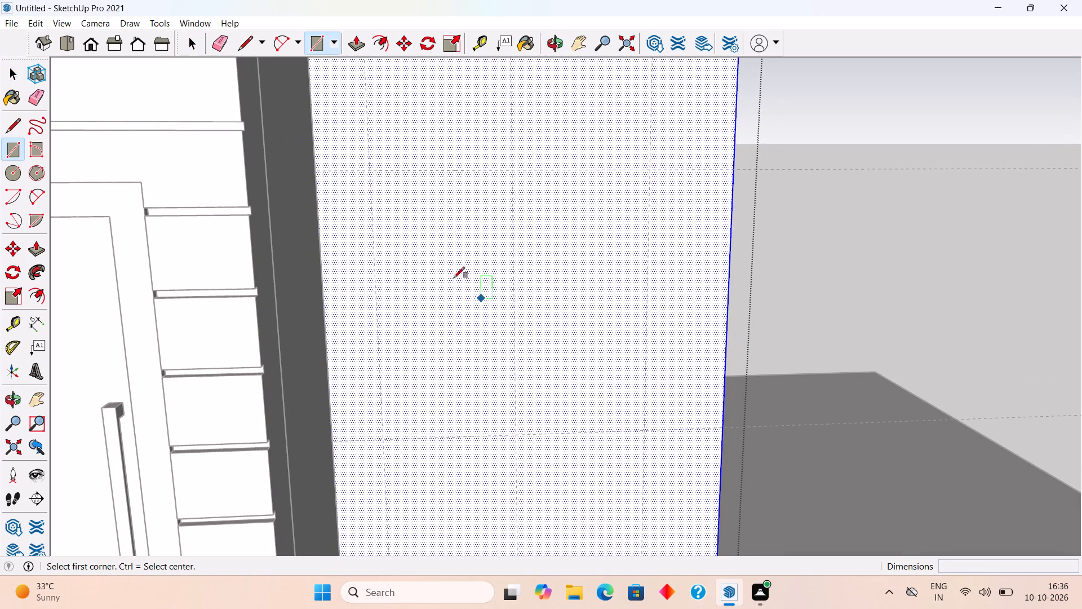
click(370, 174)
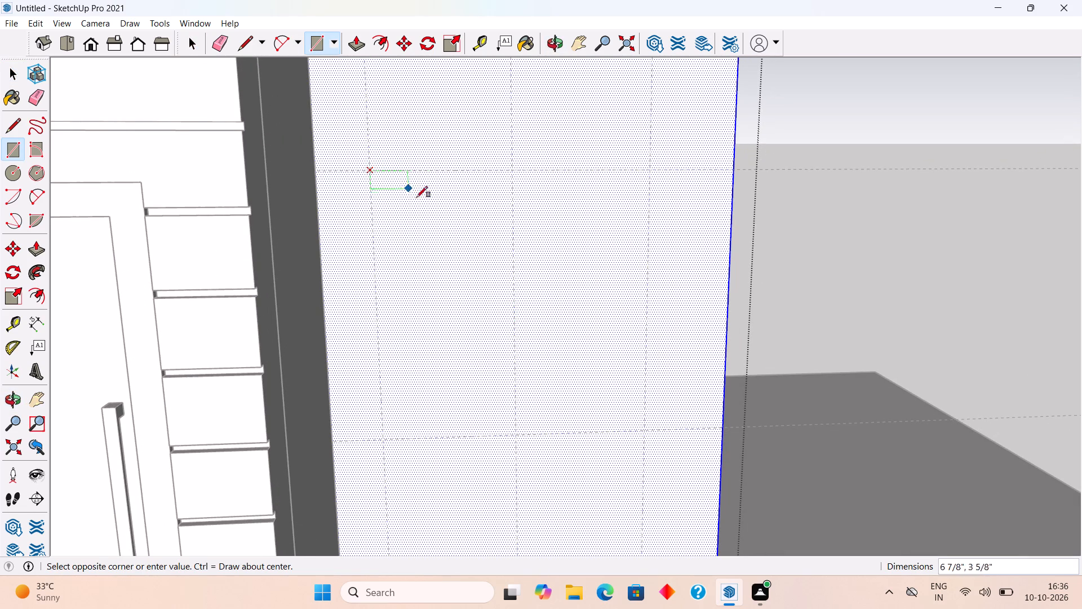
click(642, 429)
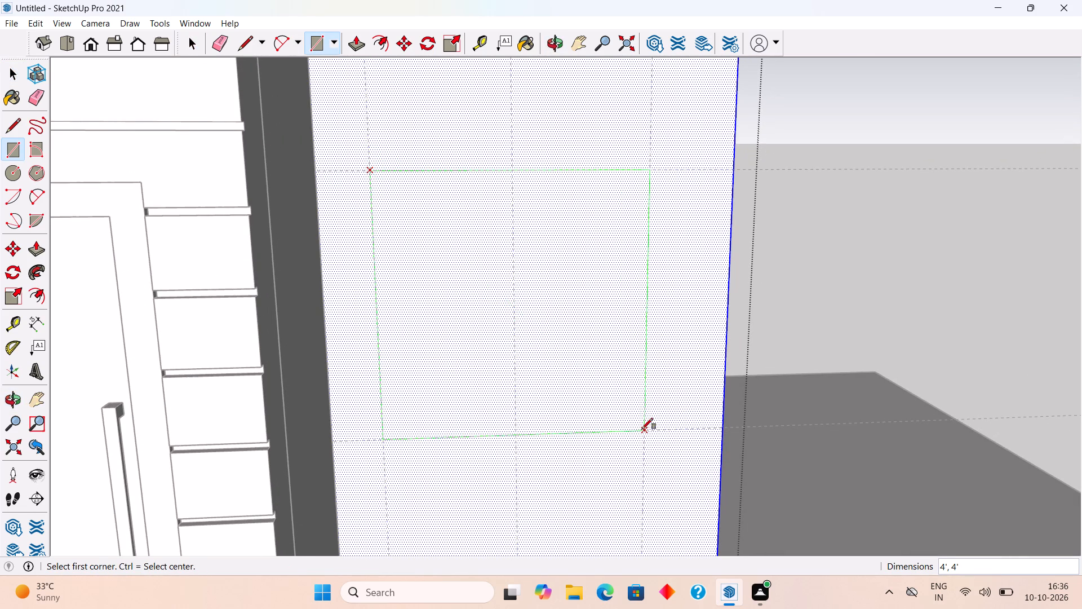
Push the 4' square 9" through the rear wall to cut the window opening, and leave the wall group.
key(p)
drag(610, 402, 594, 285)
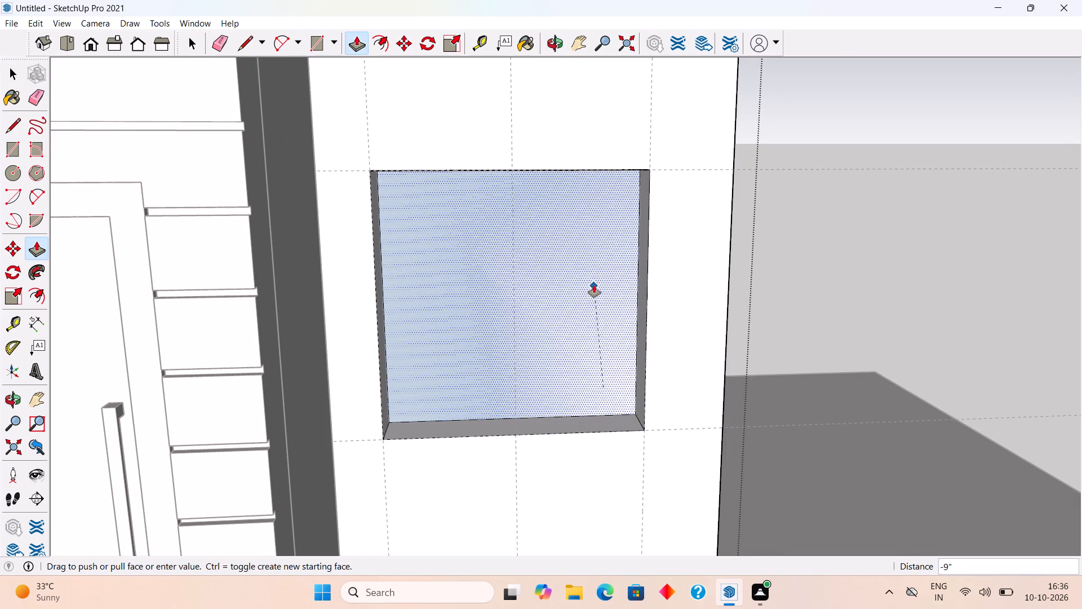
drag(594, 285, 584, 267)
key(space)
scroll(584, 267, down, 4)
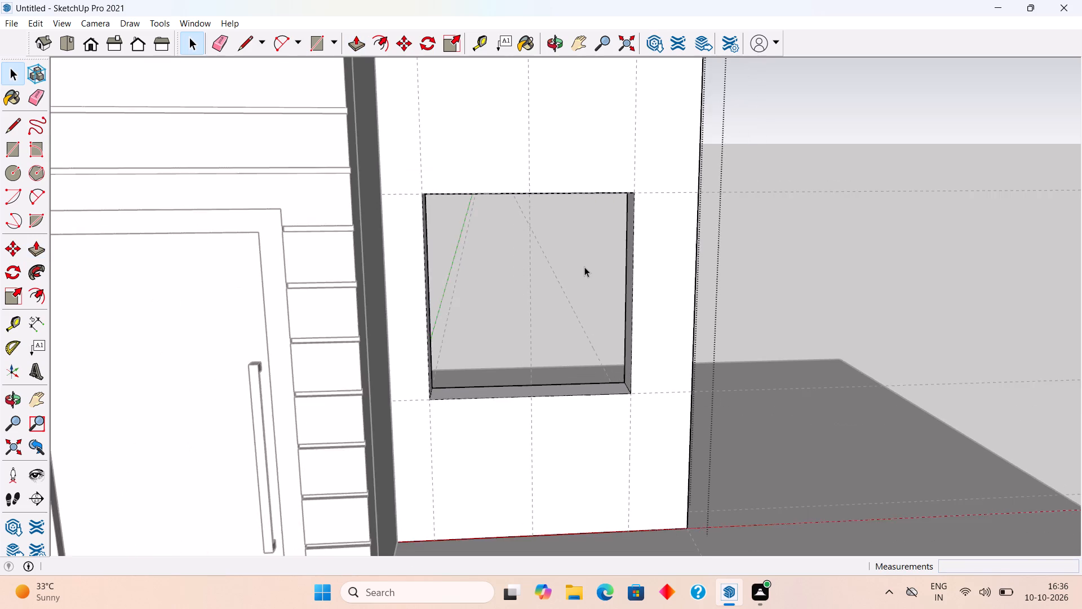
click(772, 265)
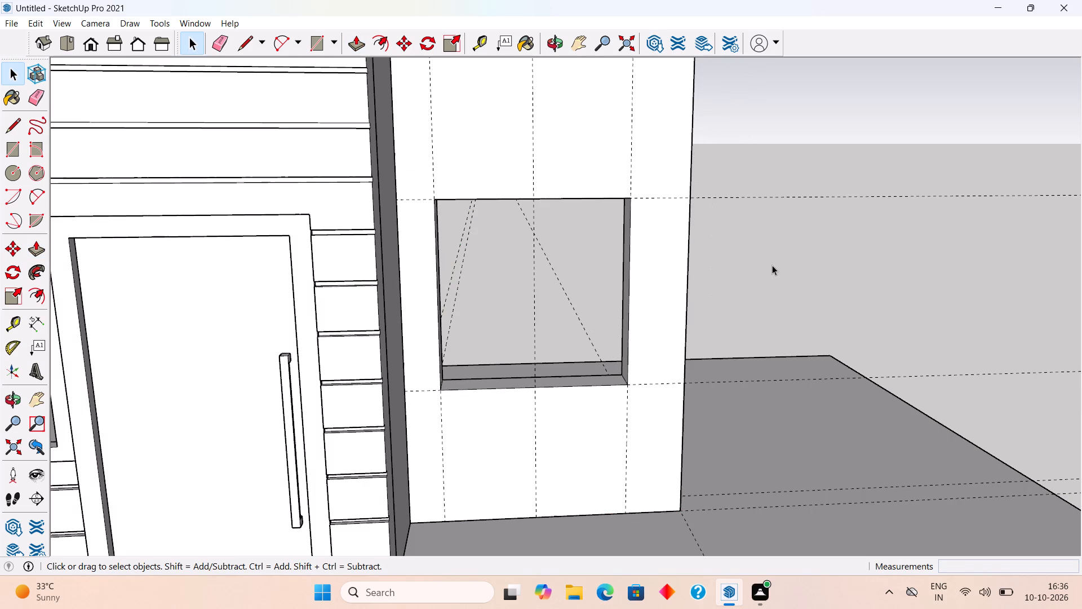
Draw a 4' by 4' rectangle across the rear wall's opening, outside the wall group.
scroll(772, 265, down, 3)
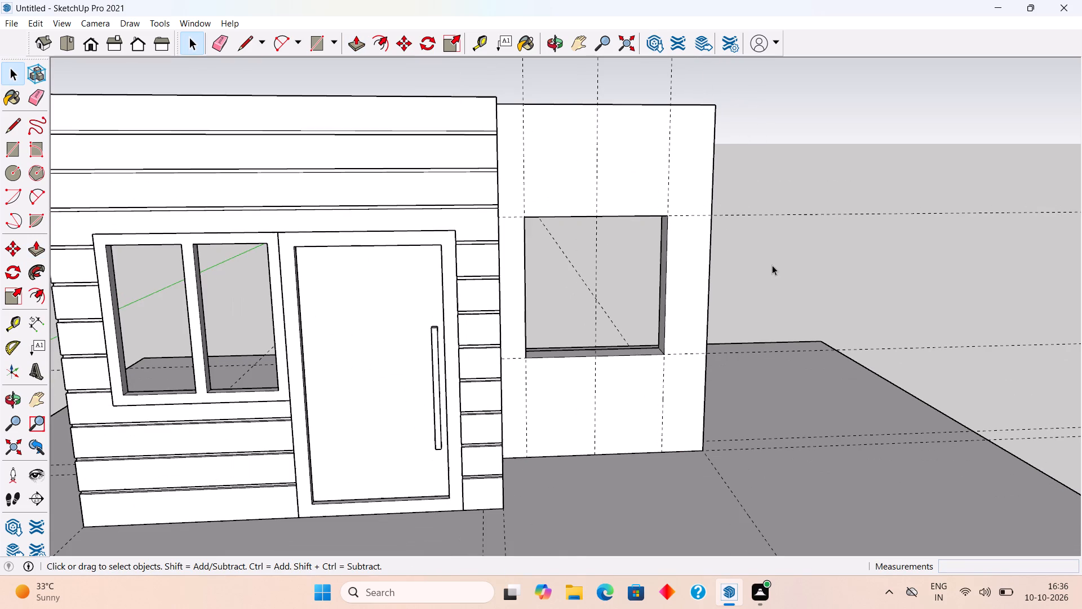
middle_drag(529, 385, 512, 348)
scroll(512, 348, up, 1)
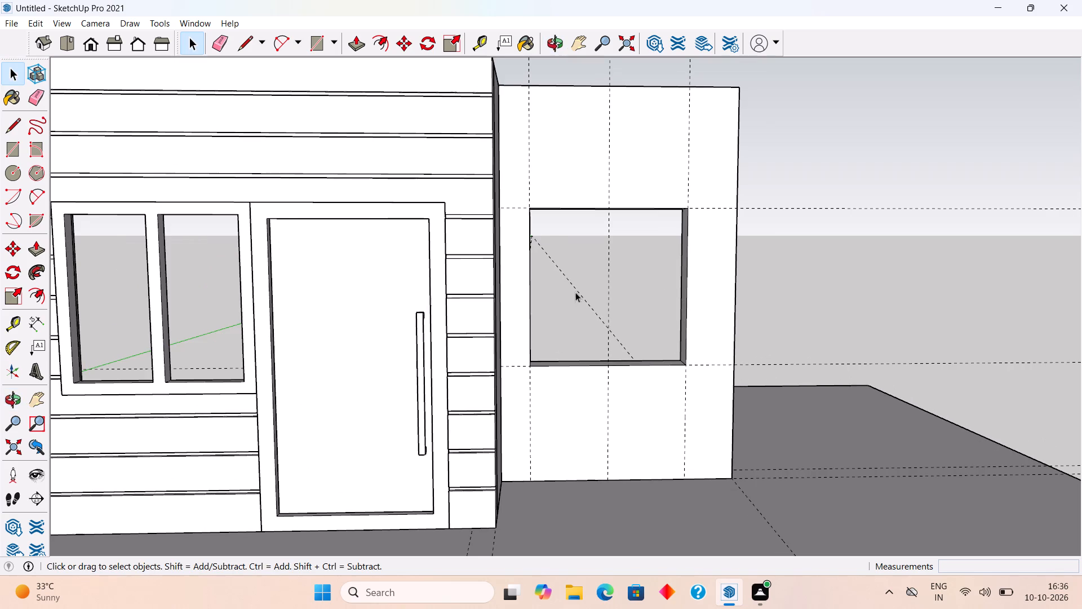
scroll(553, 225, up, 2)
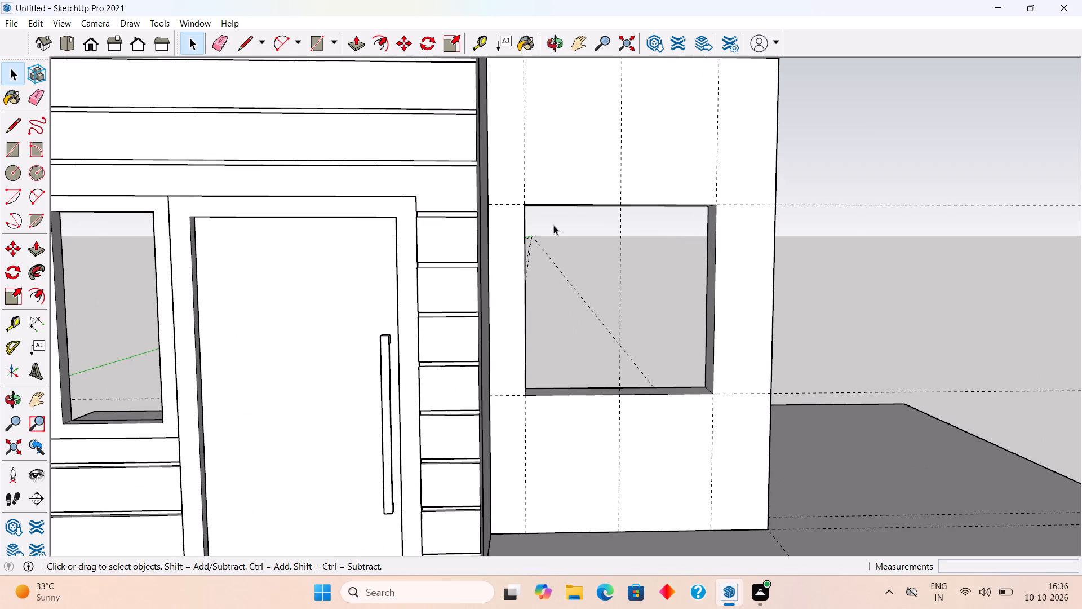
key(r)
click(521, 204)
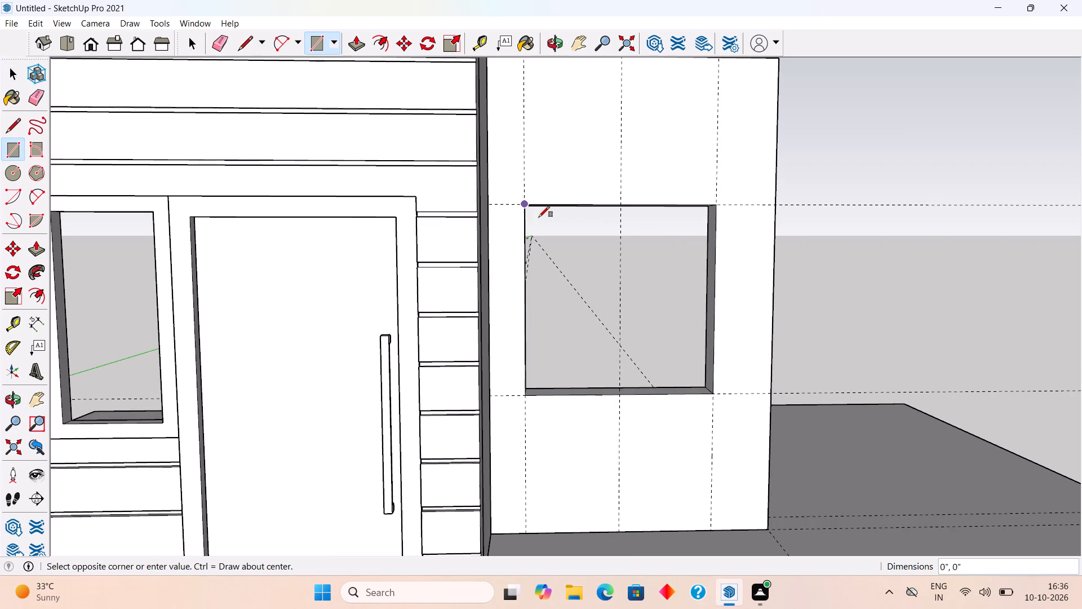
click(712, 392)
Offset the window rectangle's outline 3" inward to form the frame border.
key(f)
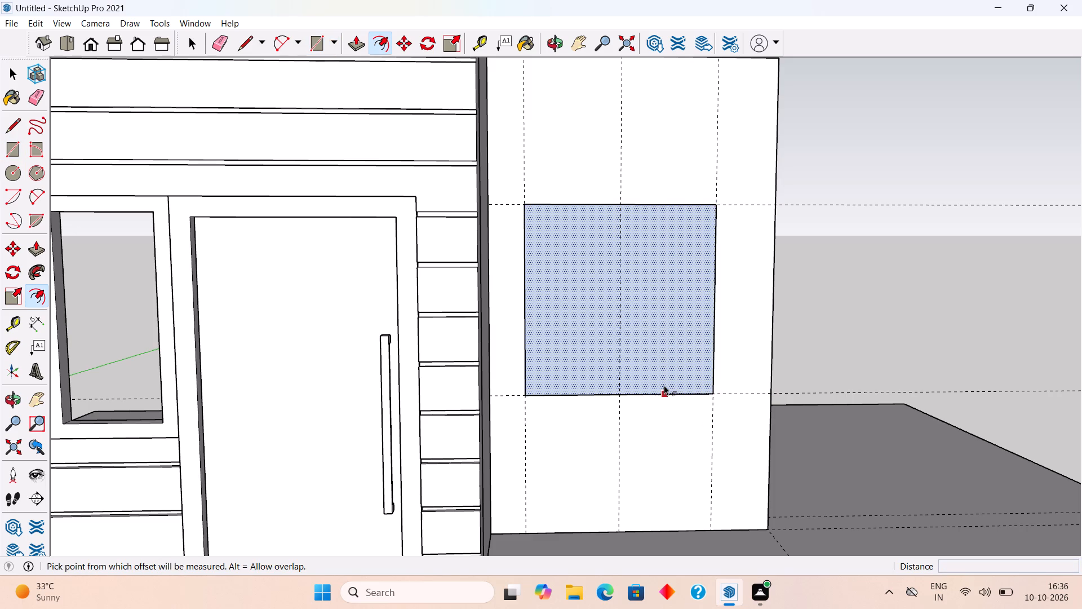
click(664, 385)
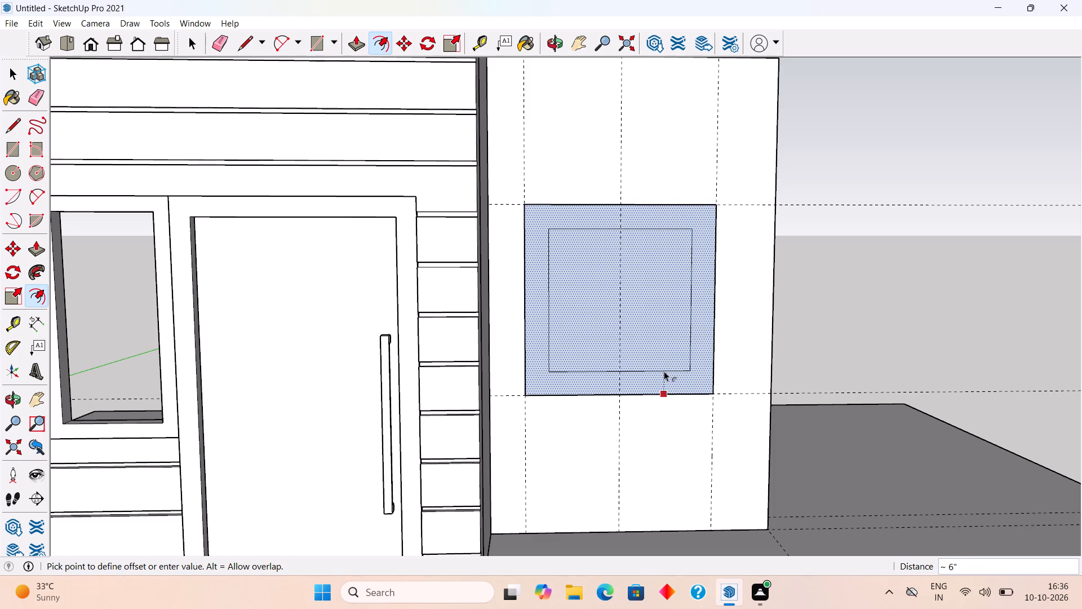
text(3")
key(Return)
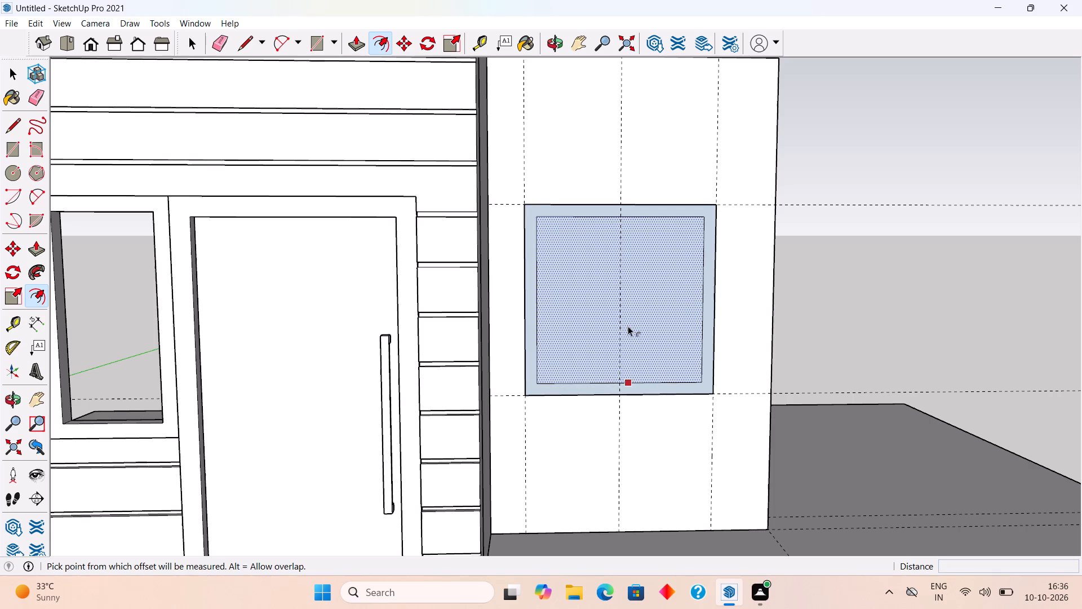
key(space)
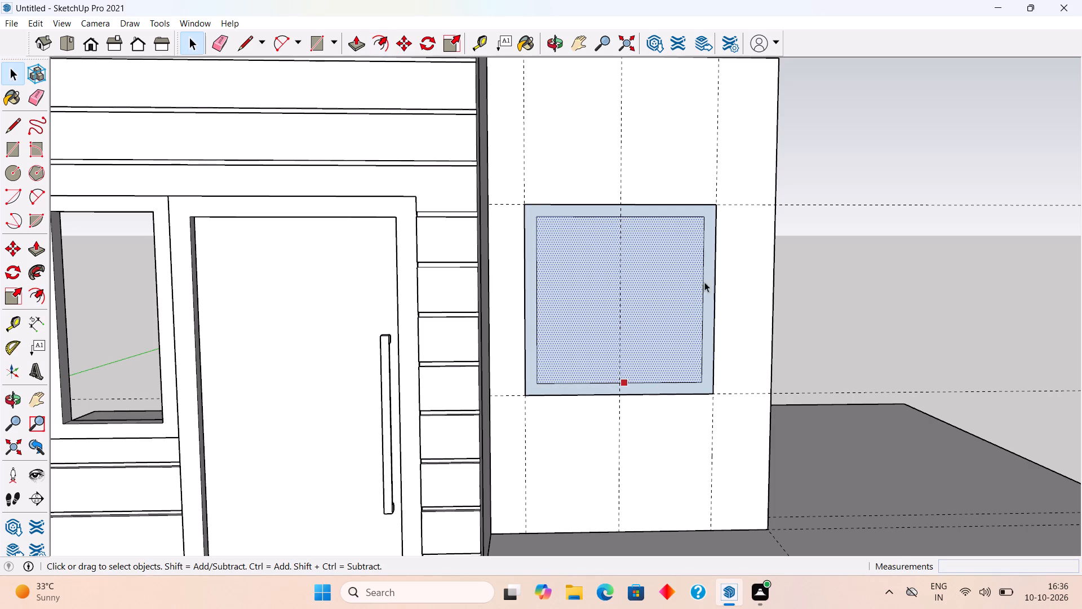
Place vertical guides 1" on either side of the window's centre guide.
key(t)
click(623, 317)
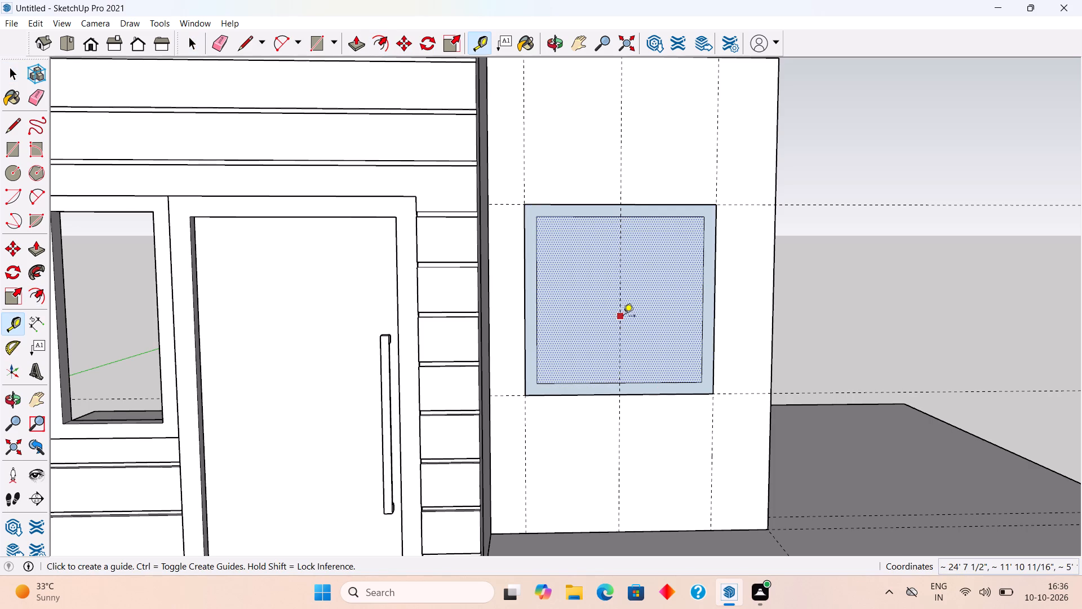
text(1")
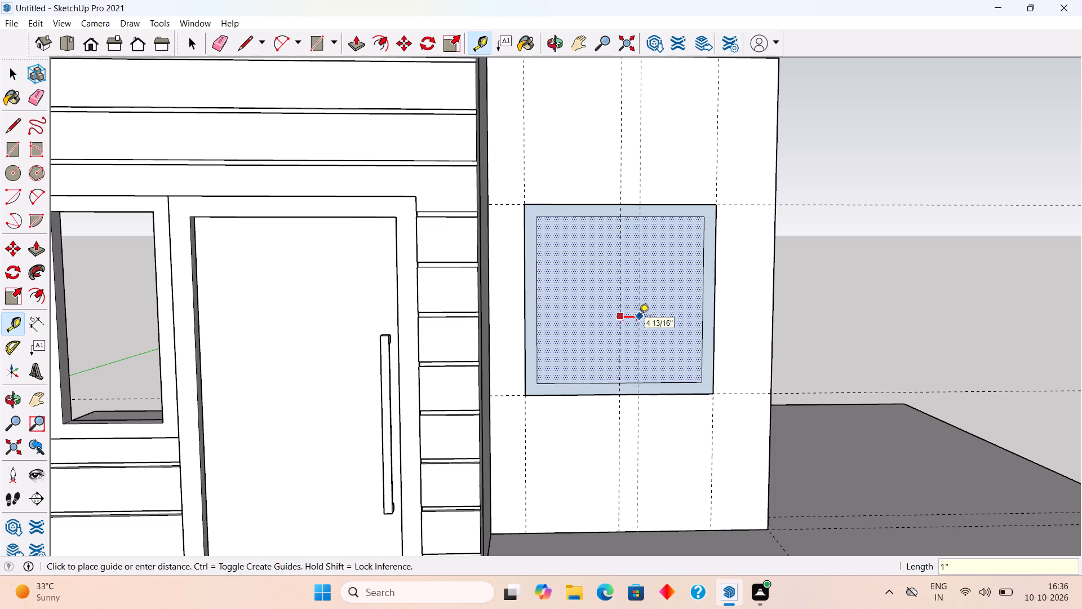
key(Return)
scroll(639, 317, up, 3)
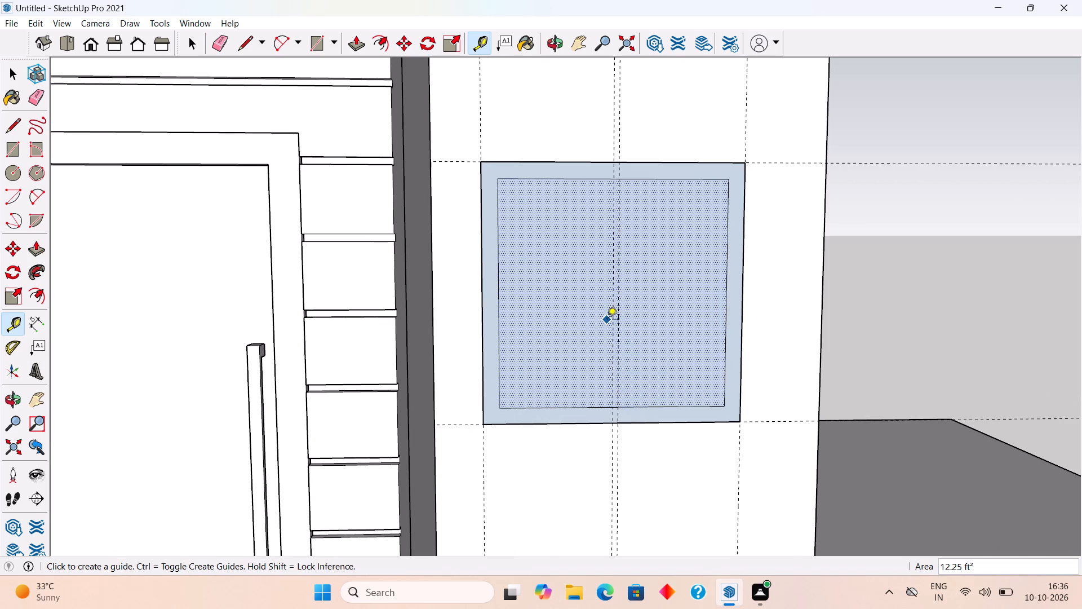
click(610, 321)
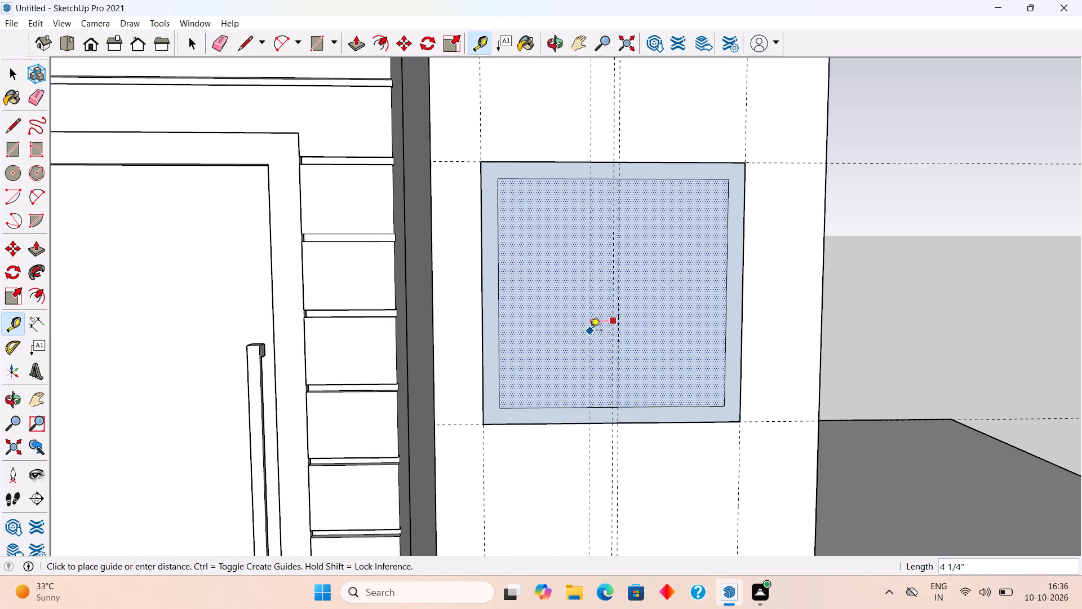
text(1")
key(Return)
key(space)
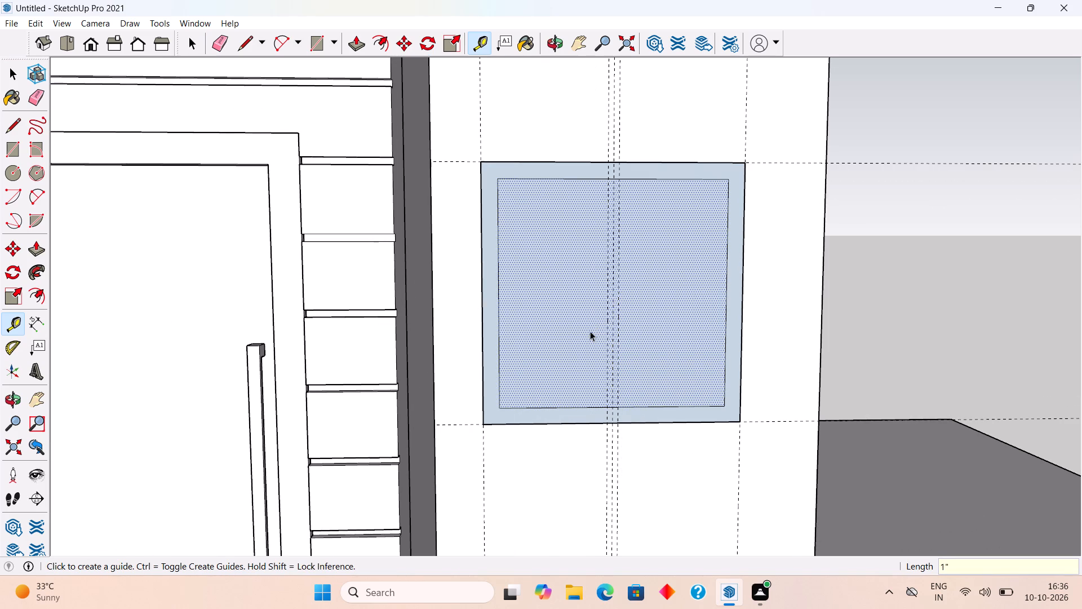
Draw two 3' 6" vertical lines along the 1" guides between the inner frame's top and bottom edges.
text(l)
click(606, 182)
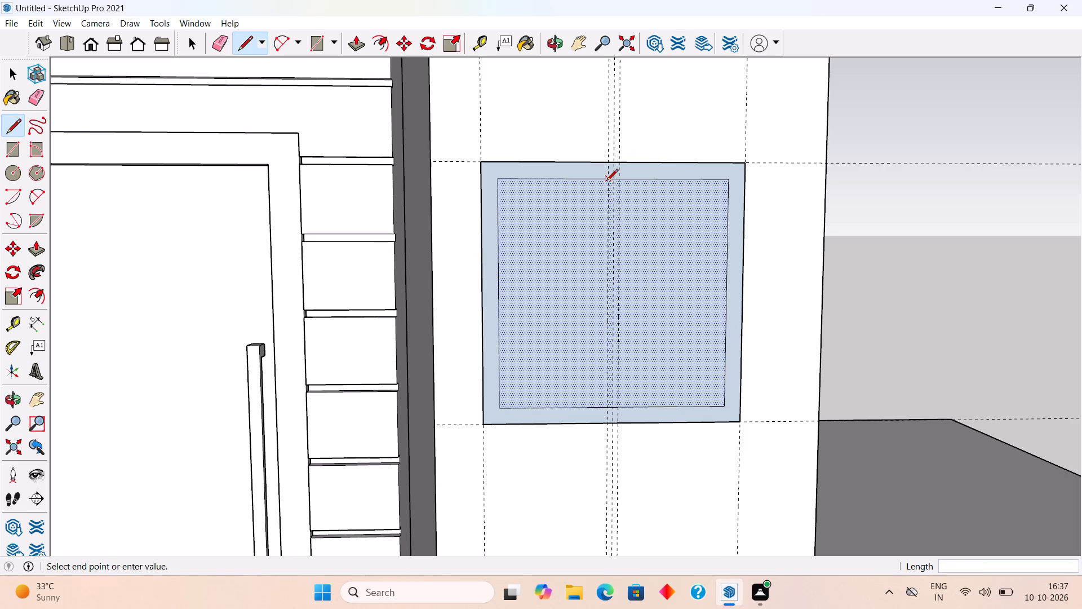
scroll(601, 408, up, 3)
click(610, 408)
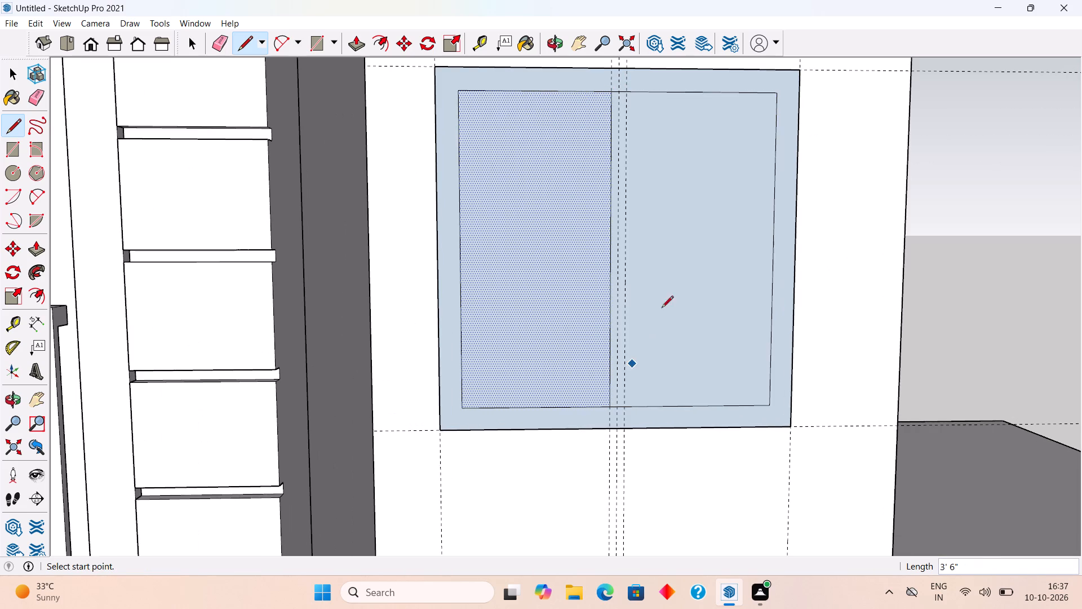
click(624, 94)
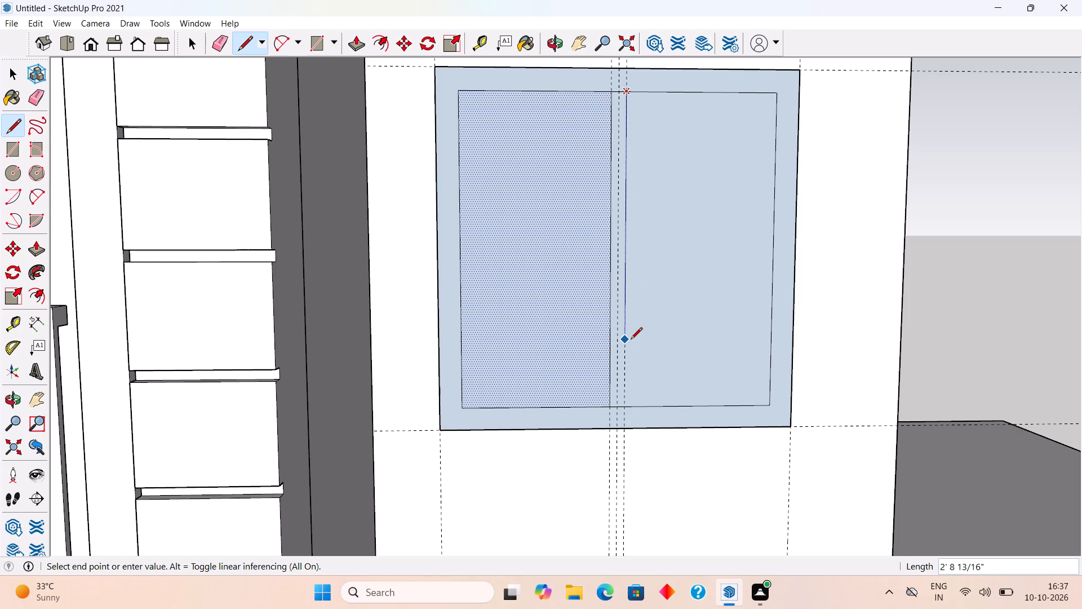
click(624, 407)
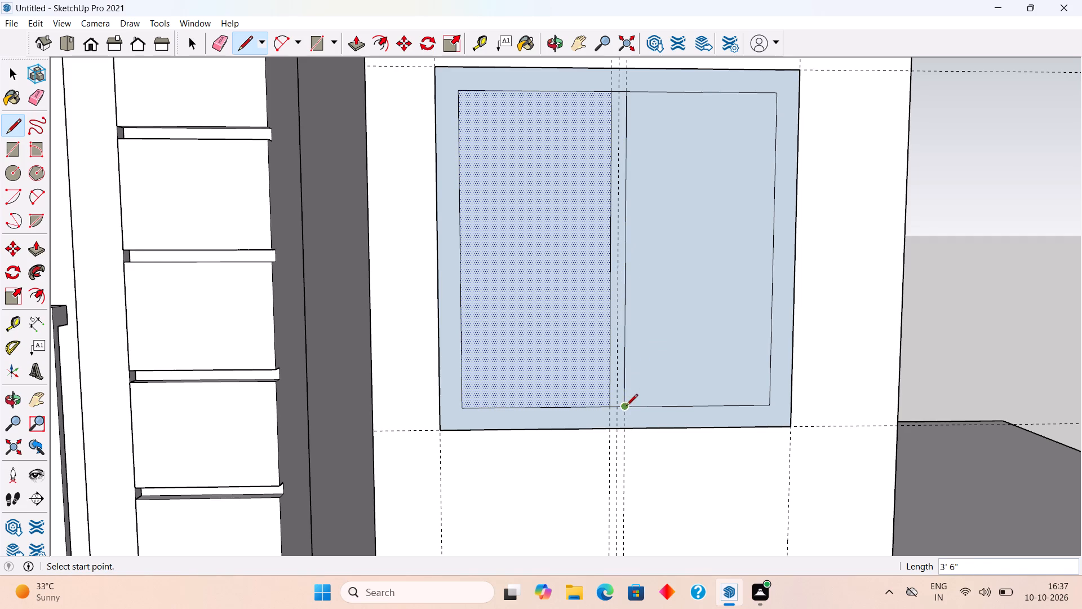
key(space)
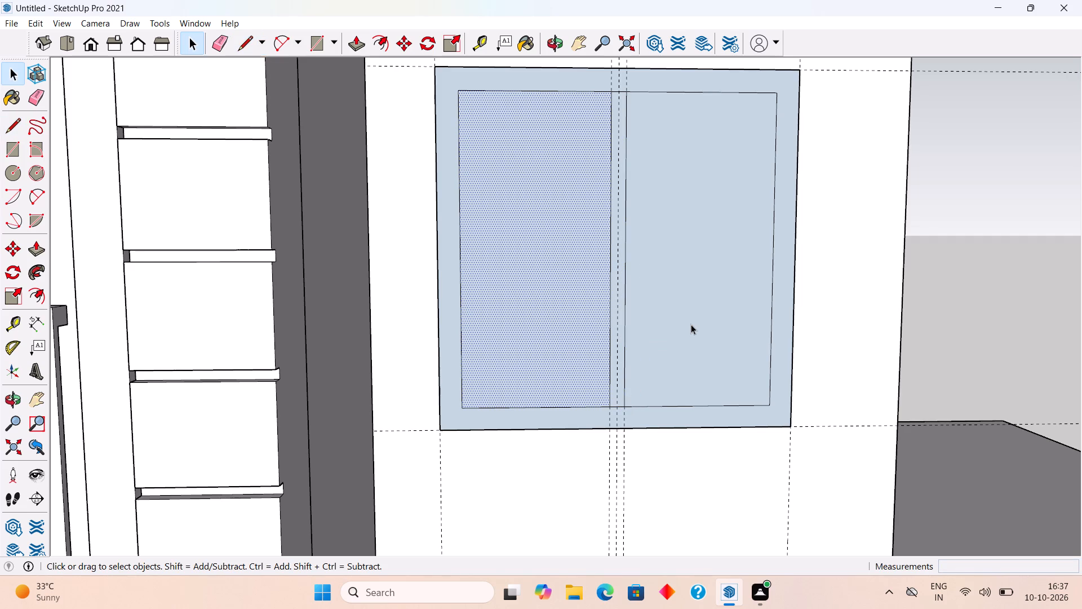
Delete the two pane faces on either side of the window's central mullion.
key(Delete)
click(743, 303)
key(Delete)
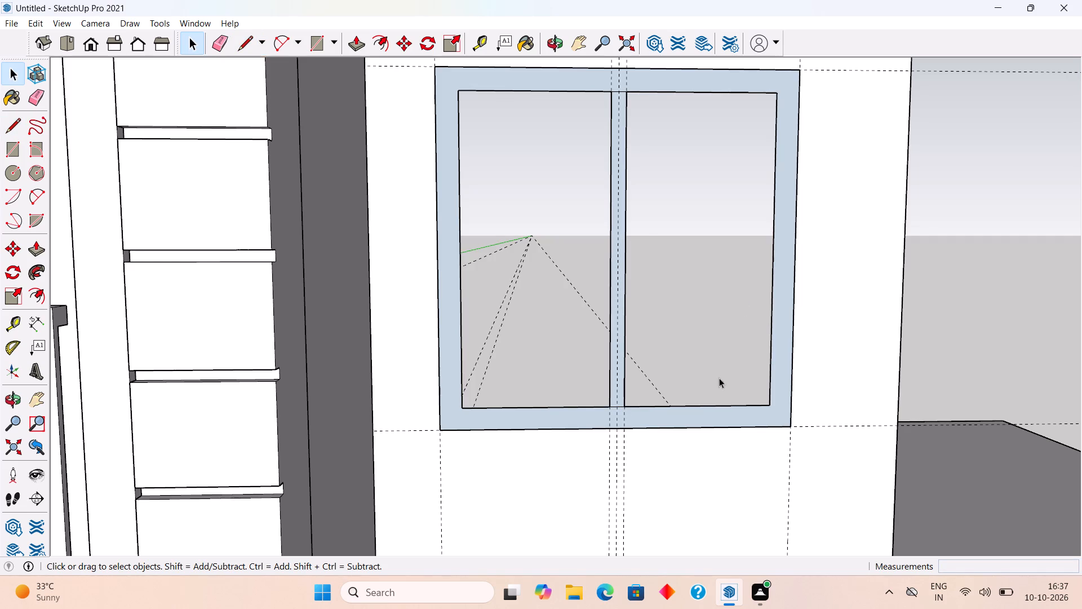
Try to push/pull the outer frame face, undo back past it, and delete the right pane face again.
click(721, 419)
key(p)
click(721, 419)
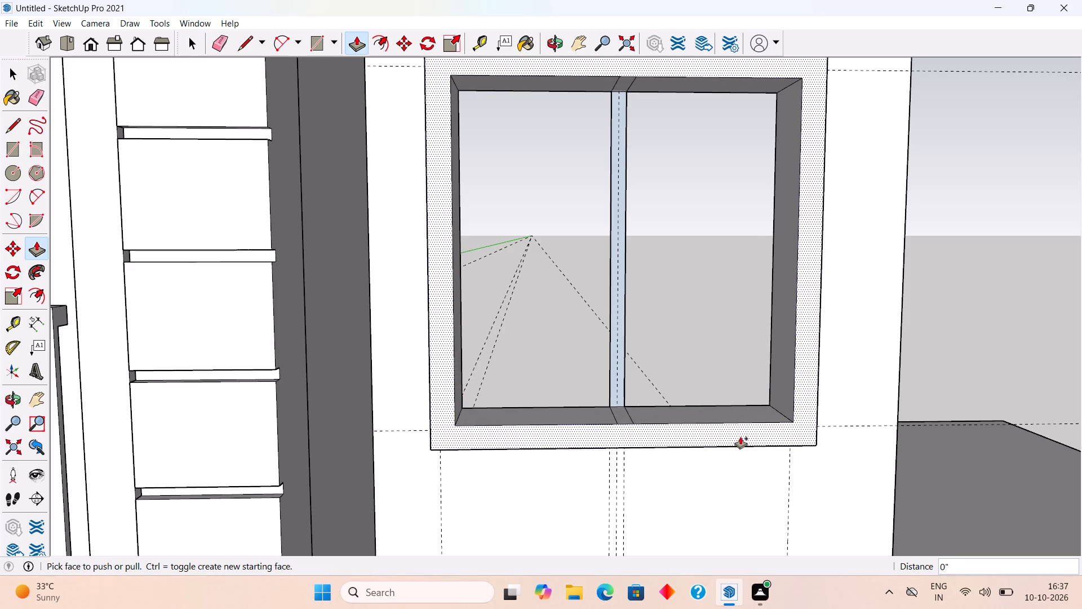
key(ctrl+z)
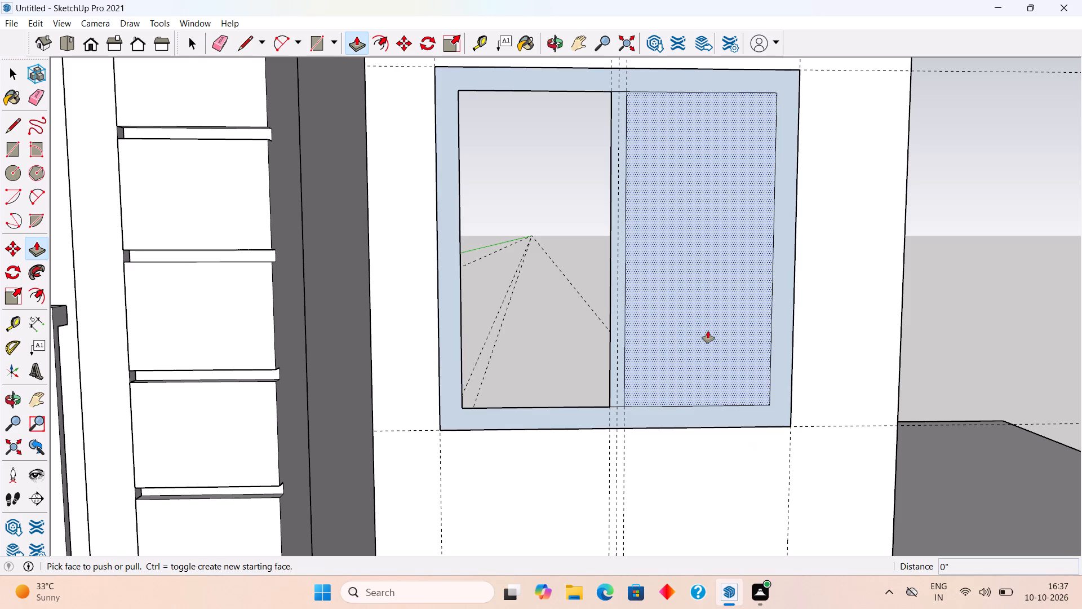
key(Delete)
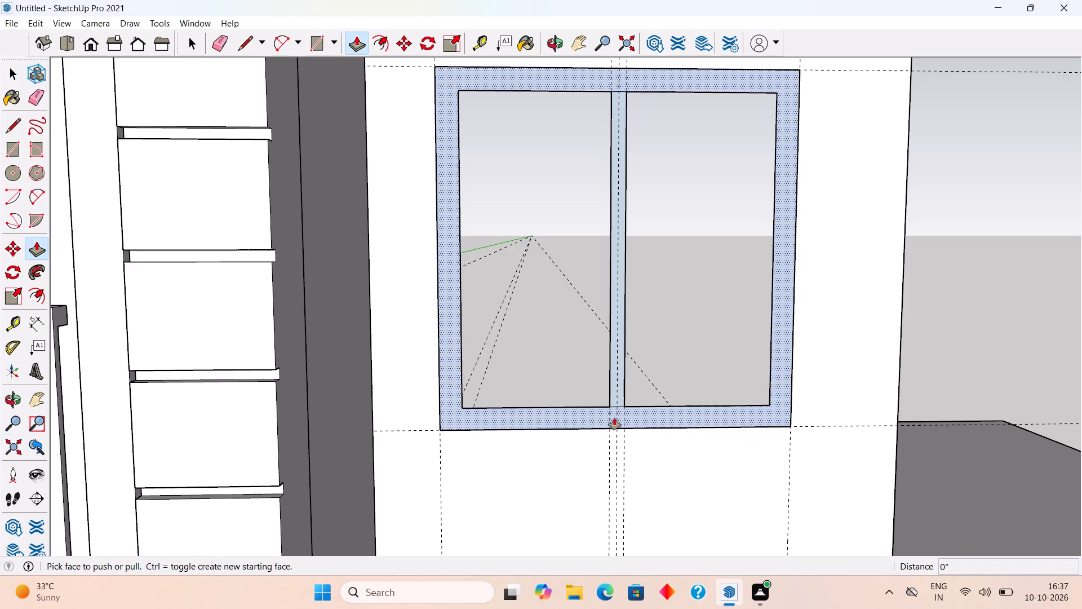
Delete the two short edges separating the window's central mullion from the frame's bottom and top members.
key(space)
scroll(622, 428, up, 8)
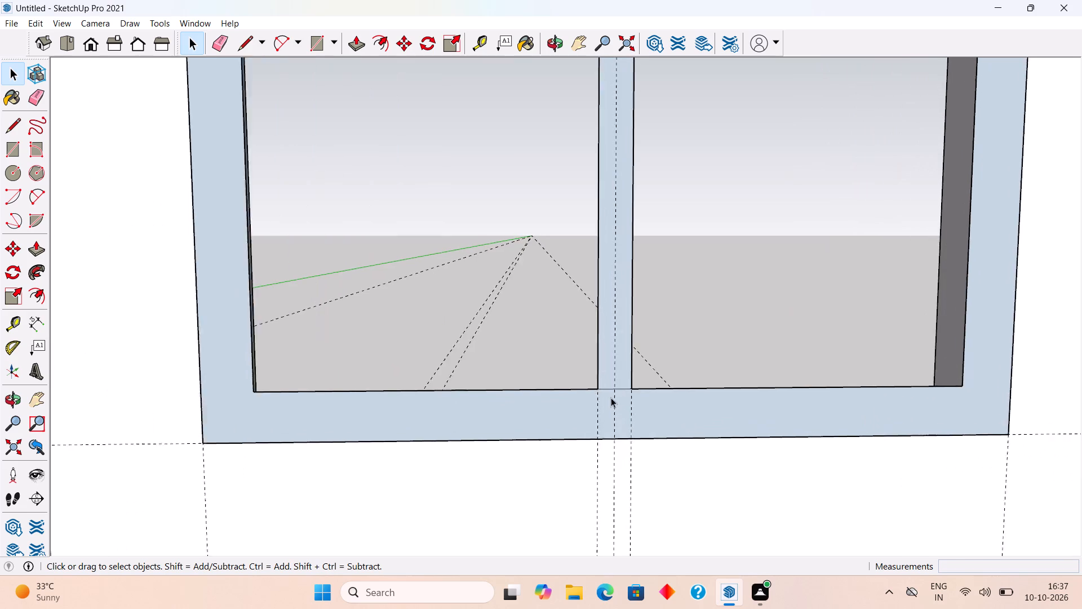
scroll(611, 398, up, 1)
click(623, 387)
key(Delete)
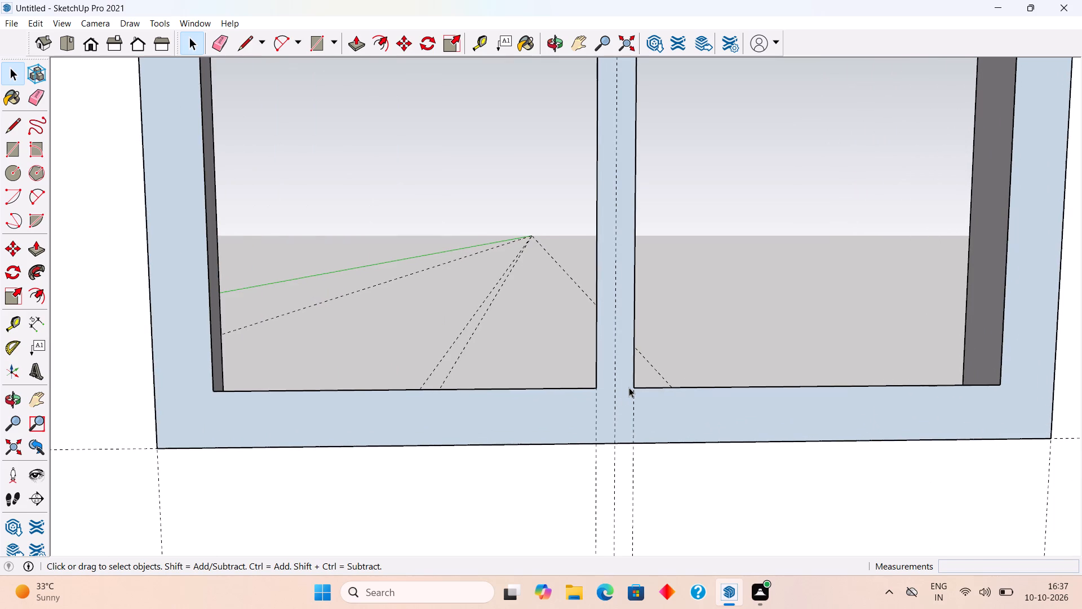
scroll(629, 387, down, 16)
scroll(628, 204, up, 16)
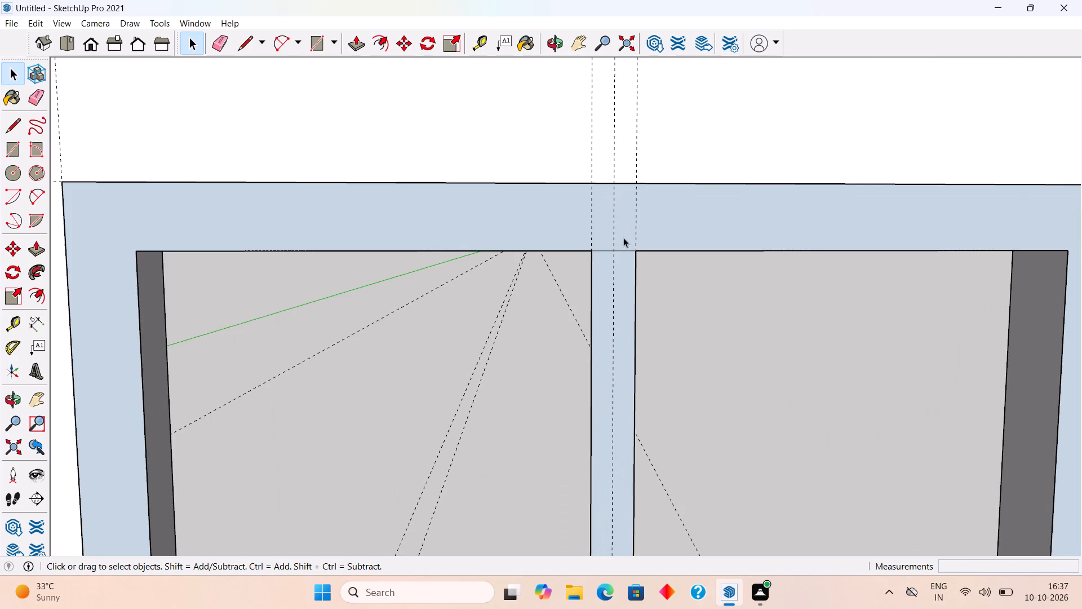
click(623, 249)
key(Delete)
Push/pull the rear wall's window frame face, including the mullion, outward by 3".
scroll(623, 249, down, 2)
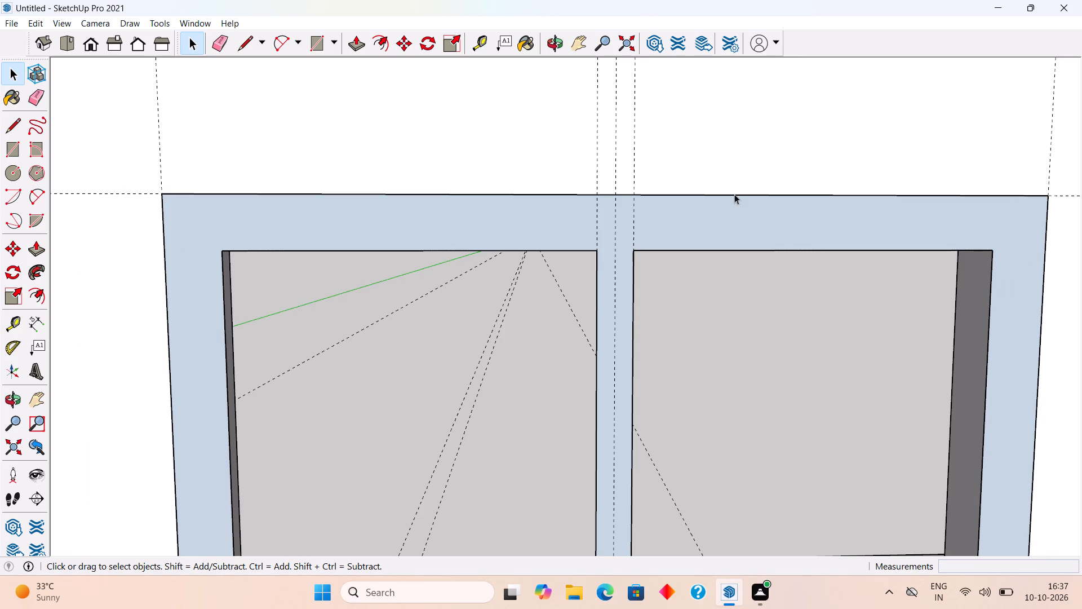
scroll(734, 206, down, 10)
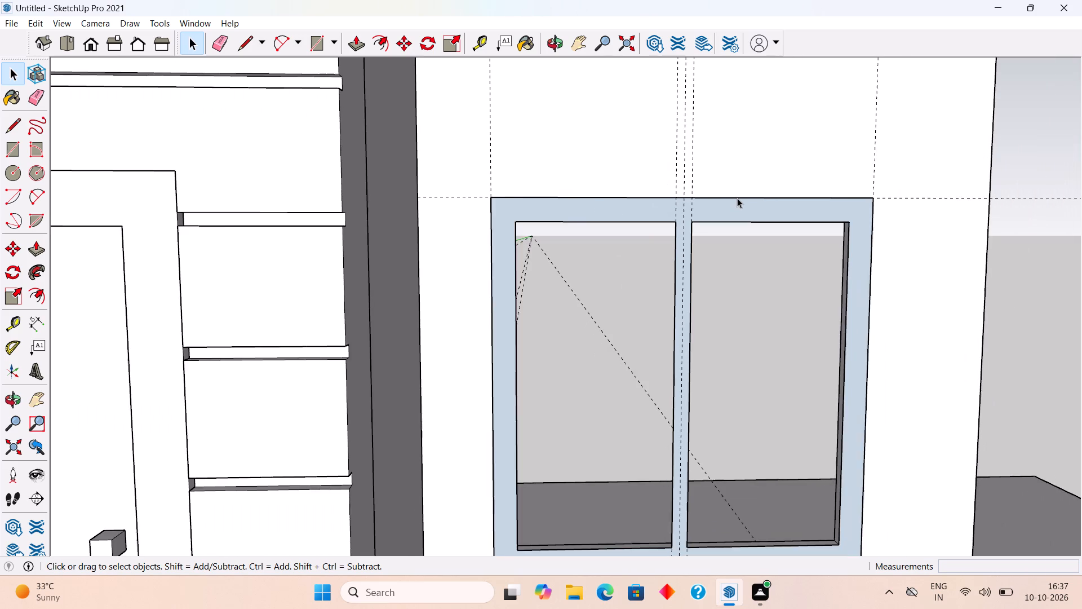
scroll(737, 198, down, 2)
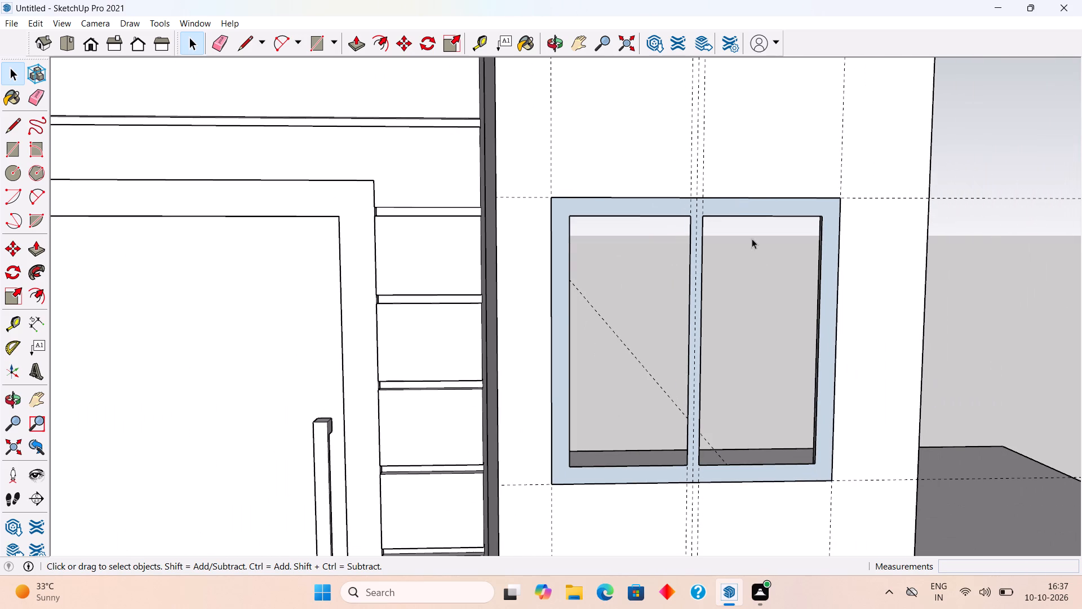
scroll(858, 518, up, 5)
middle_drag(755, 485, 475, 506)
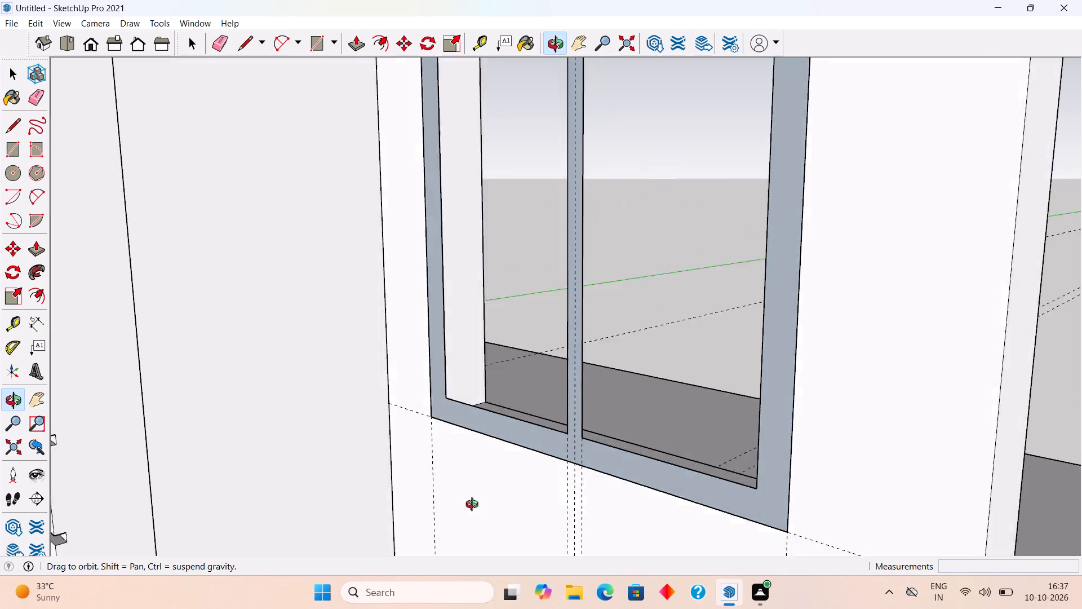
middle_drag(475, 506, 639, 486)
scroll(639, 486, down, 5)
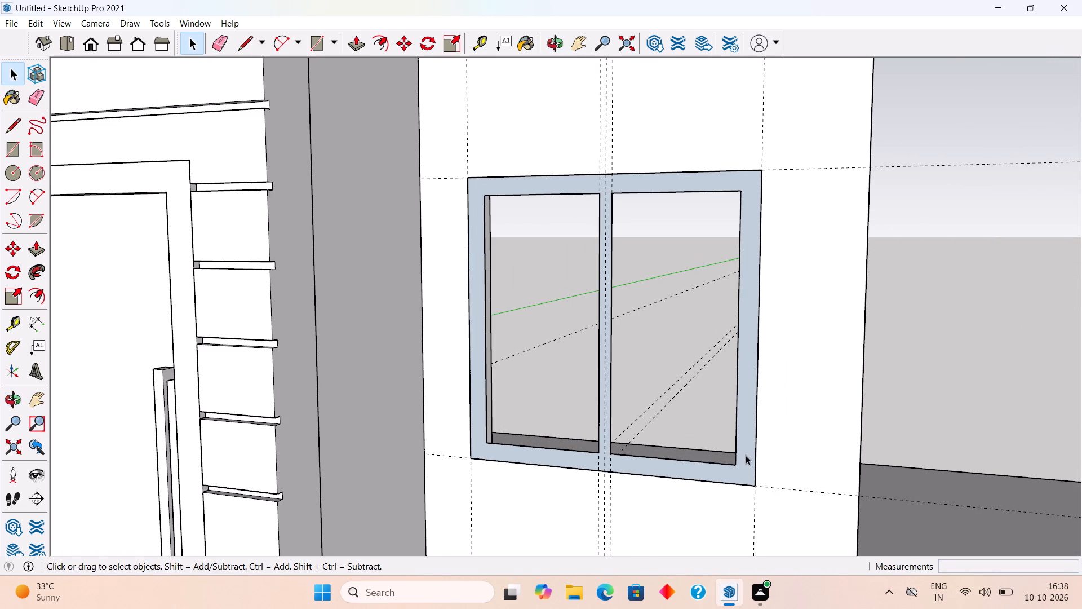
click(746, 455)
key(p)
click(746, 455)
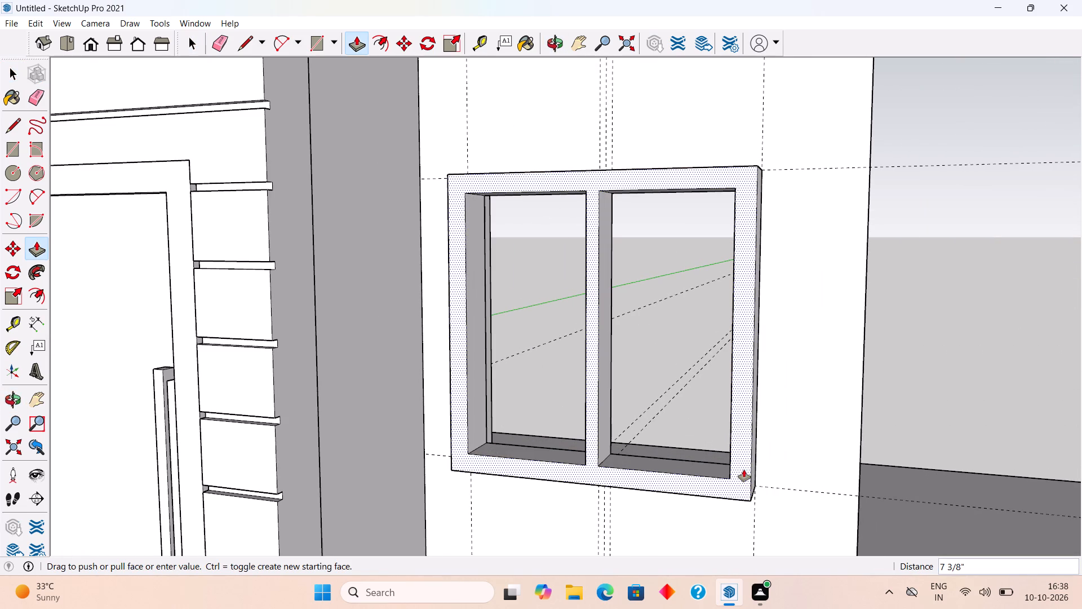
text(3")
key(Return)
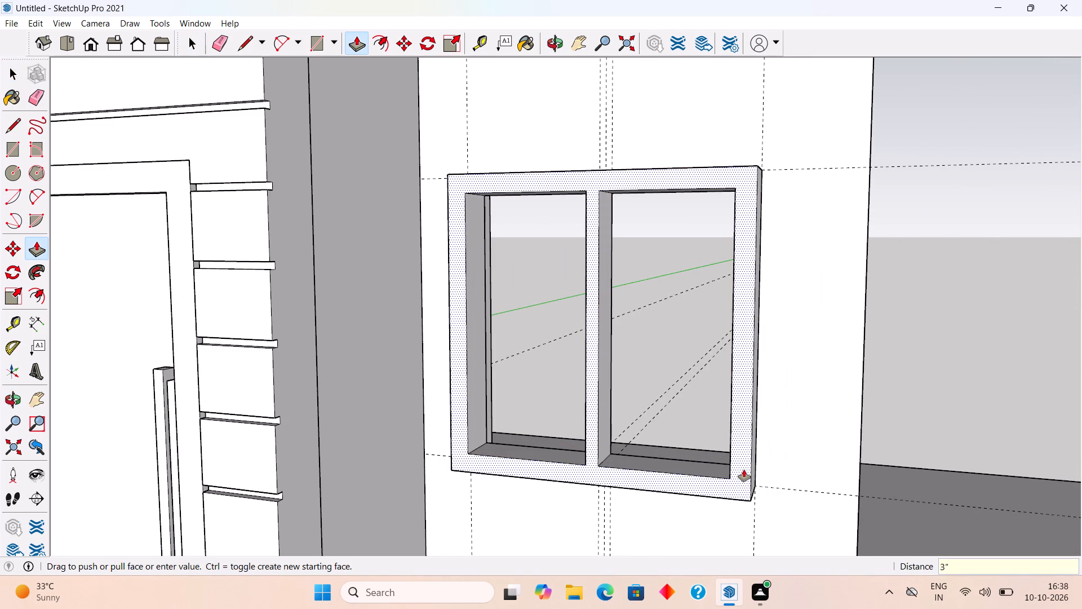
Make a group of the extruded window frame on the rear wall and clear the selection.
key(space)
double_click(744, 470)
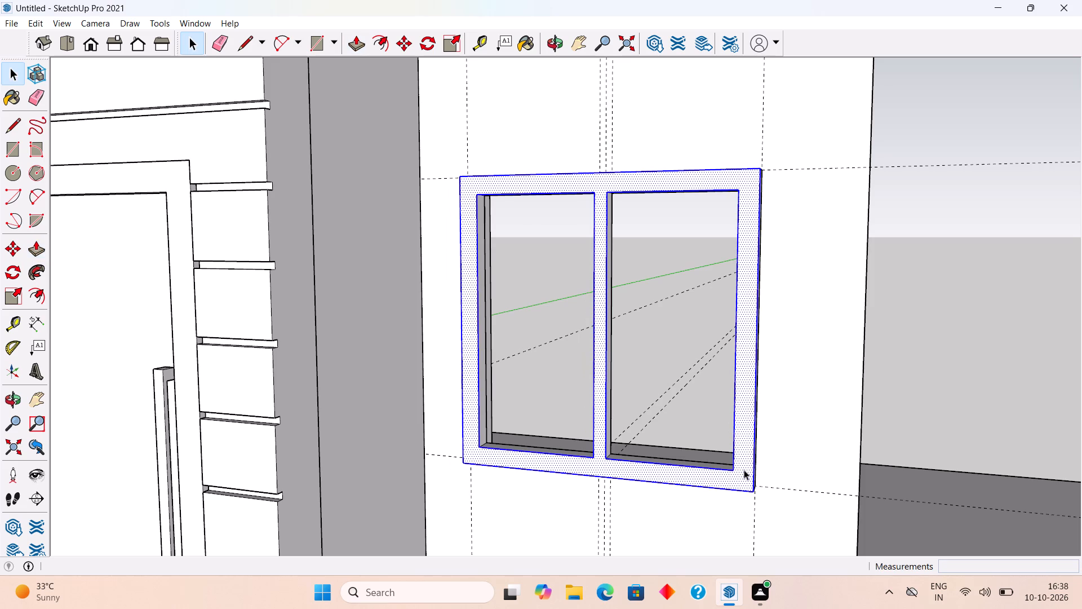
click(744, 470)
right_click(744, 470)
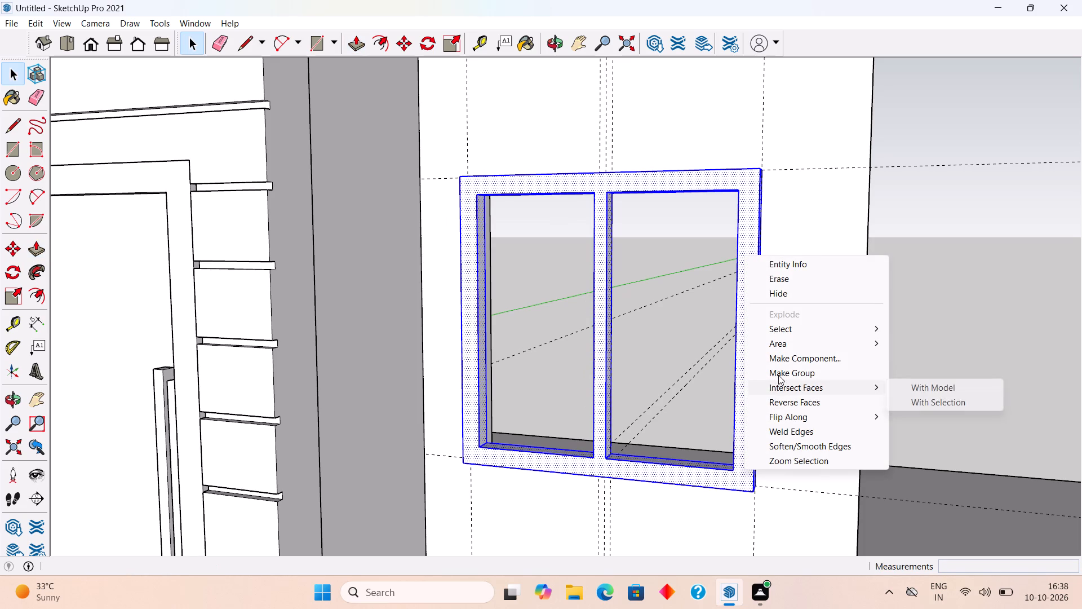
click(778, 375)
middle_drag(651, 407, 779, 417)
scroll(779, 417, down, 9)
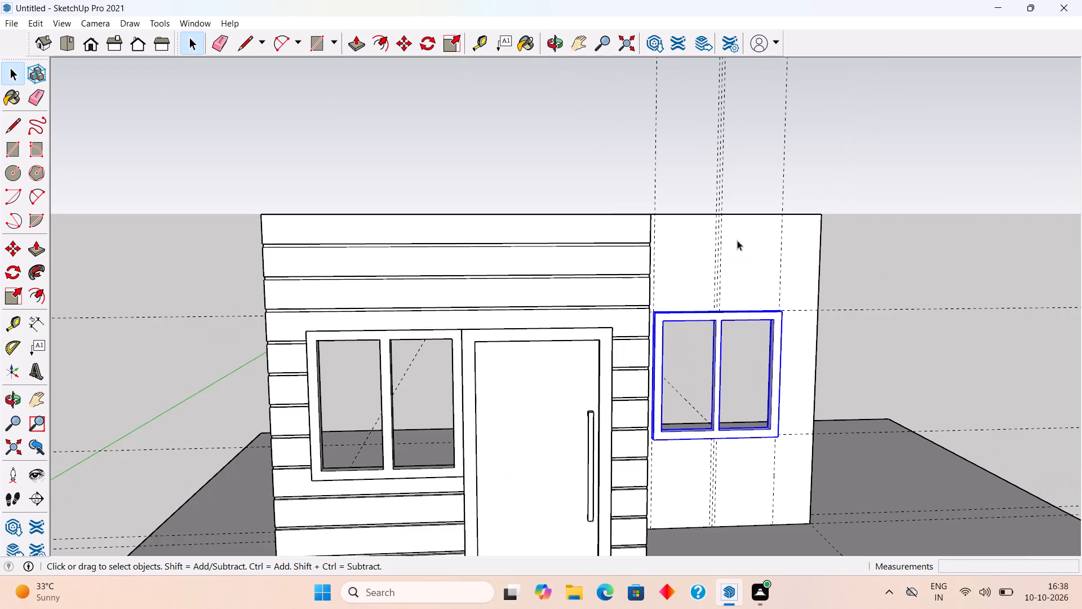
click(702, 133)
Examine the grooved front wall, door and both framed windows from several angles and distances.
middle_drag(823, 337, 744, 316)
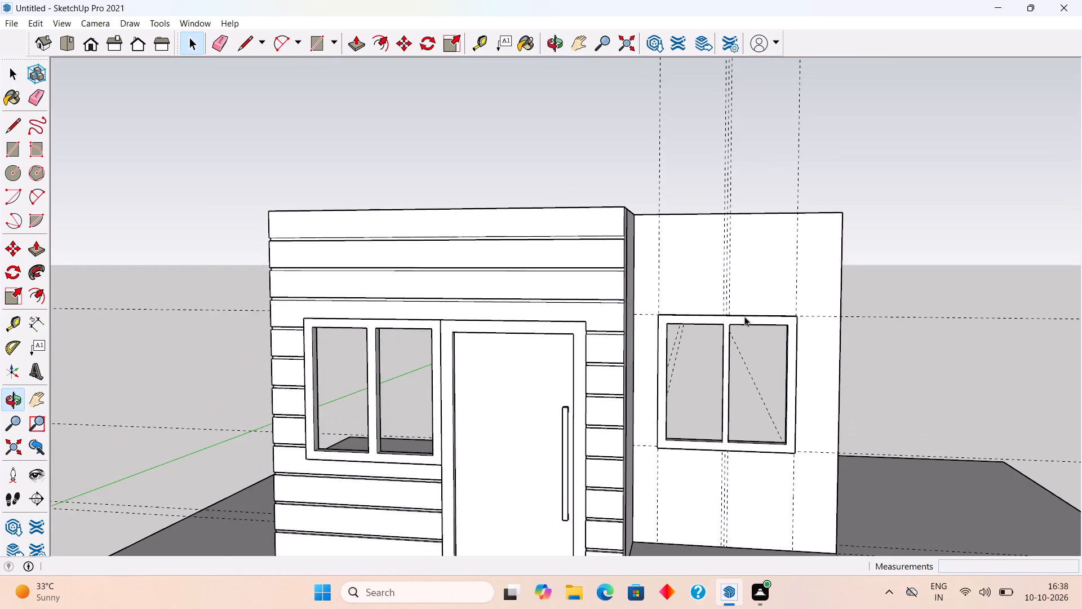
scroll(744, 316, up, 1)
middle_drag(775, 332, 808, 327)
middle_drag(766, 394, 716, 488)
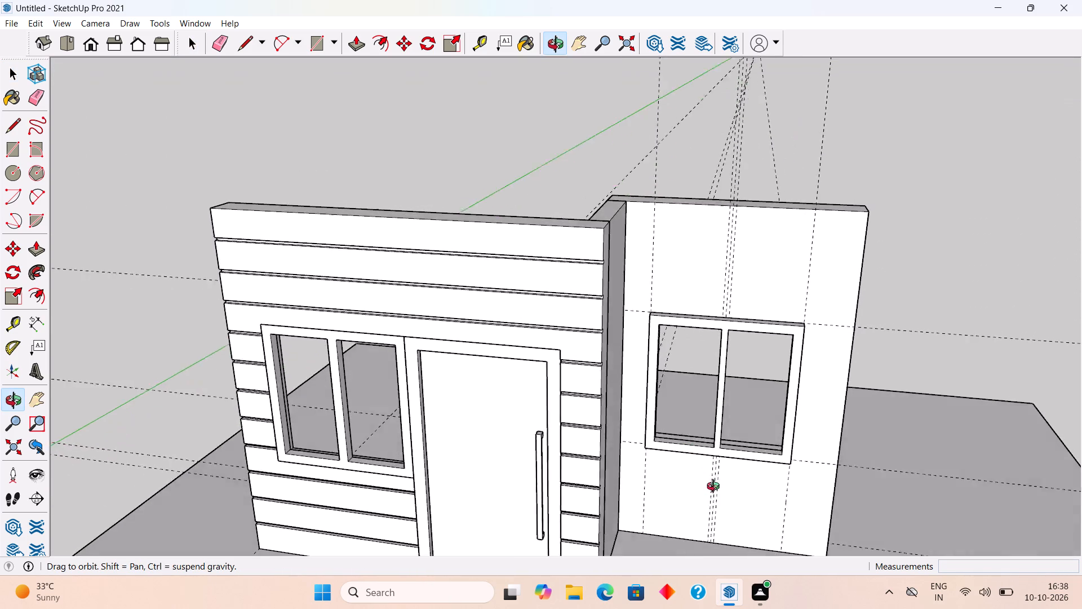
middle_drag(716, 488, 752, 343)
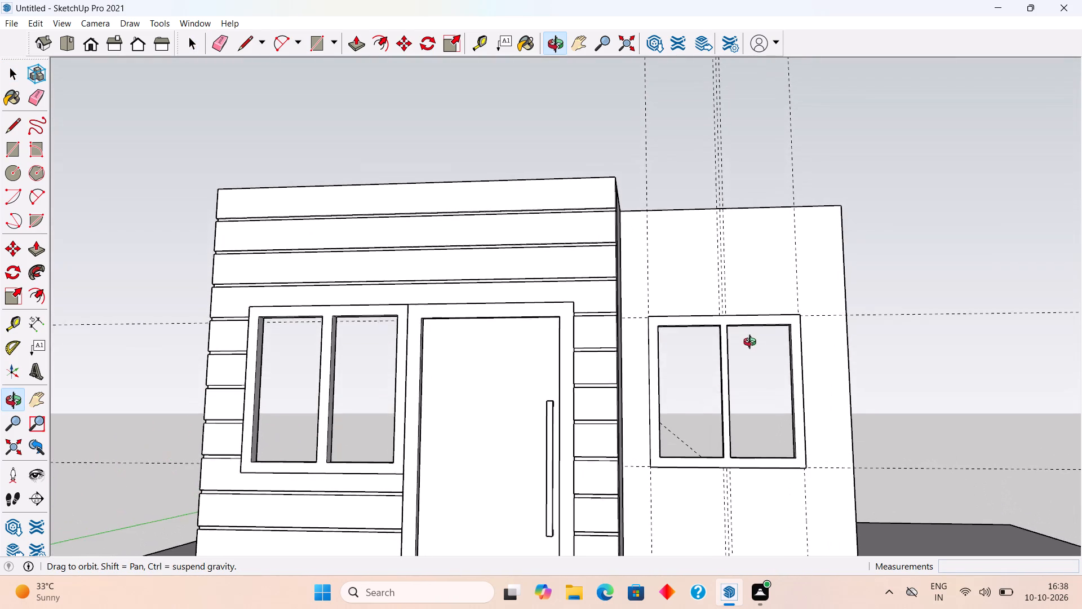
middle_drag(752, 343, 747, 375)
scroll(747, 375, down, 7)
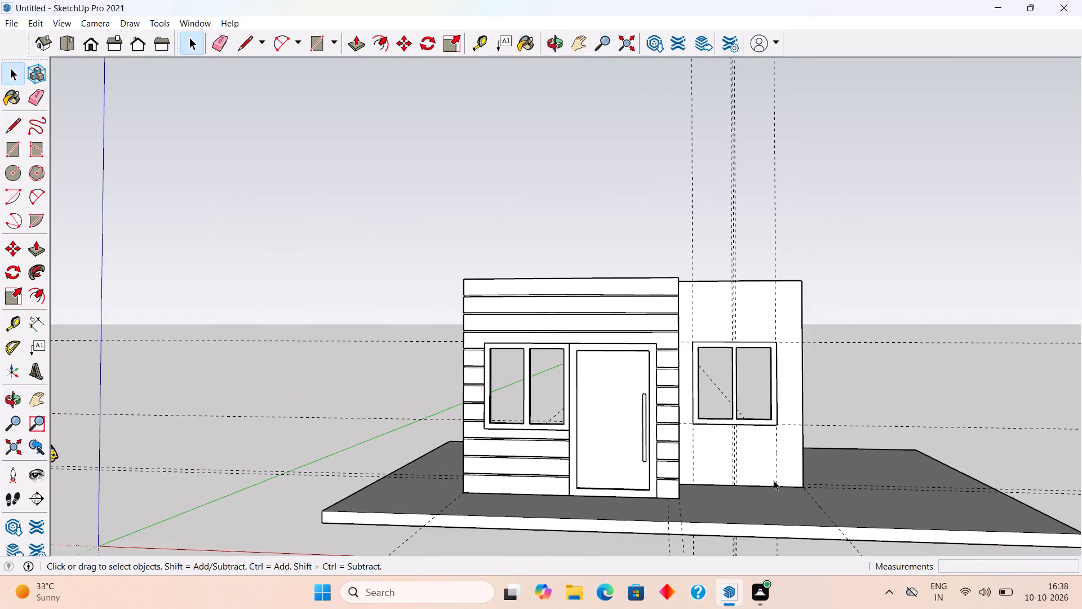
scroll(744, 531, up, 4)
middle_drag(779, 527, 863, 504)
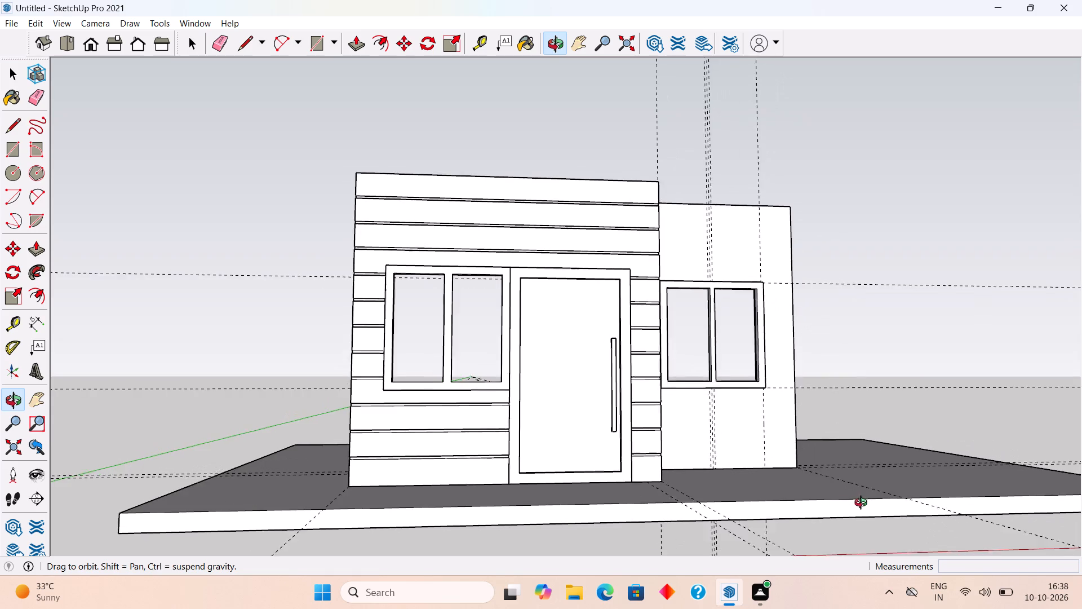
middle_drag(863, 504, 884, 502)
scroll(885, 502, up, 2)
middle_drag(677, 350, 669, 418)
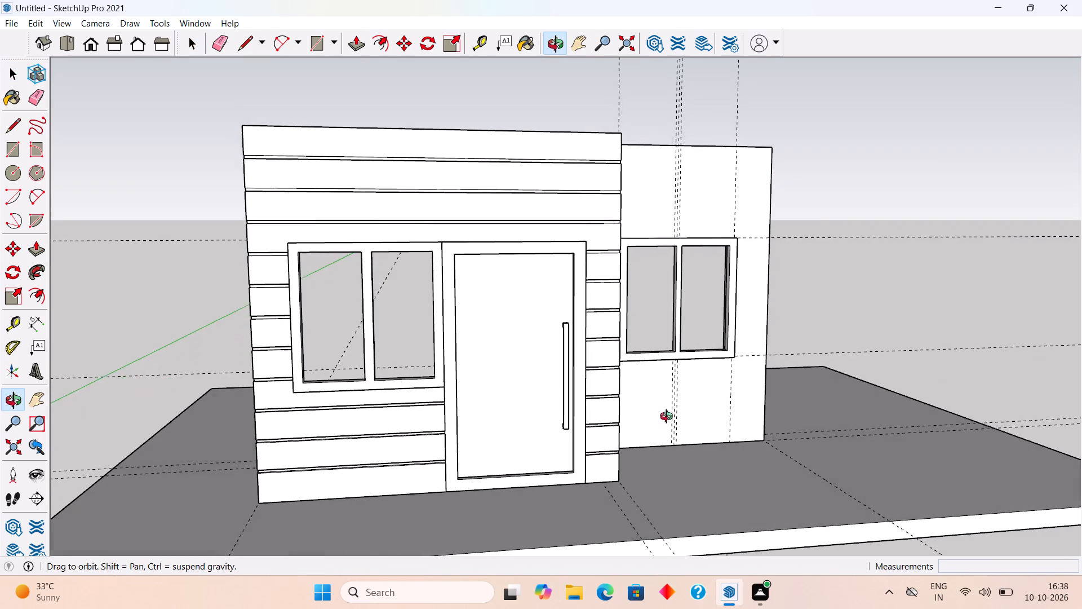
middle_drag(669, 418, 669, 418)
scroll(669, 418, down, 1)
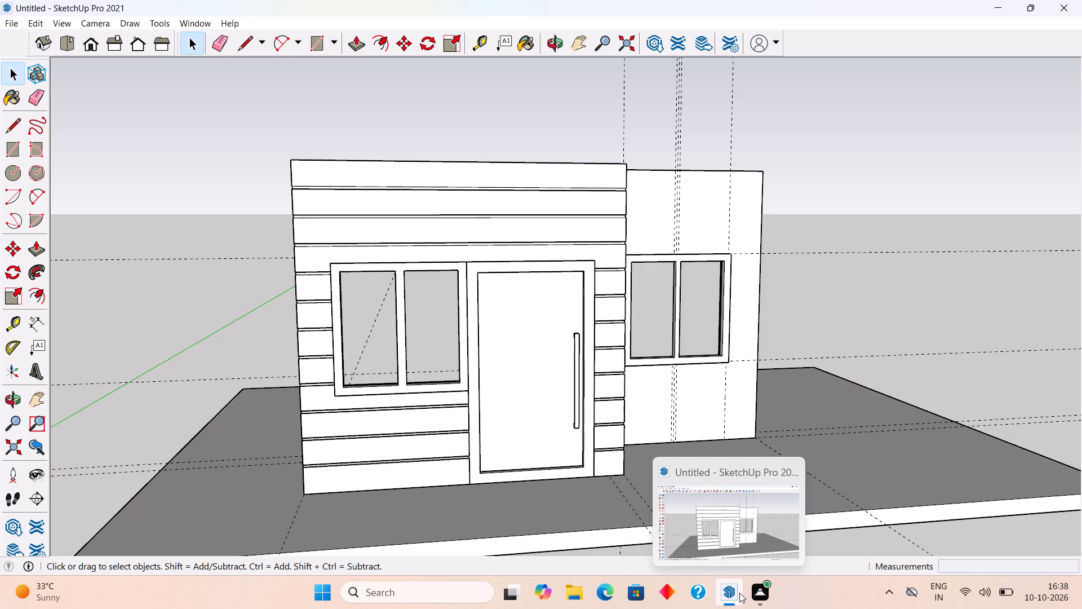
scroll(614, 452, down, 9)
middle_drag(708, 449, 695, 453)
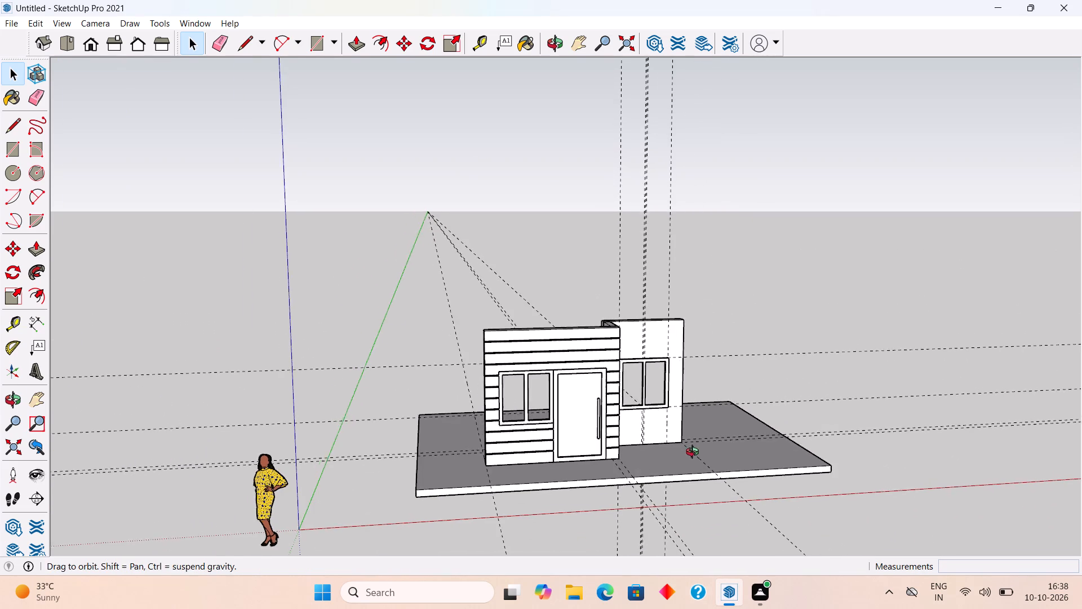
middle_drag(695, 453, 660, 453)
scroll(660, 453, up, 2)
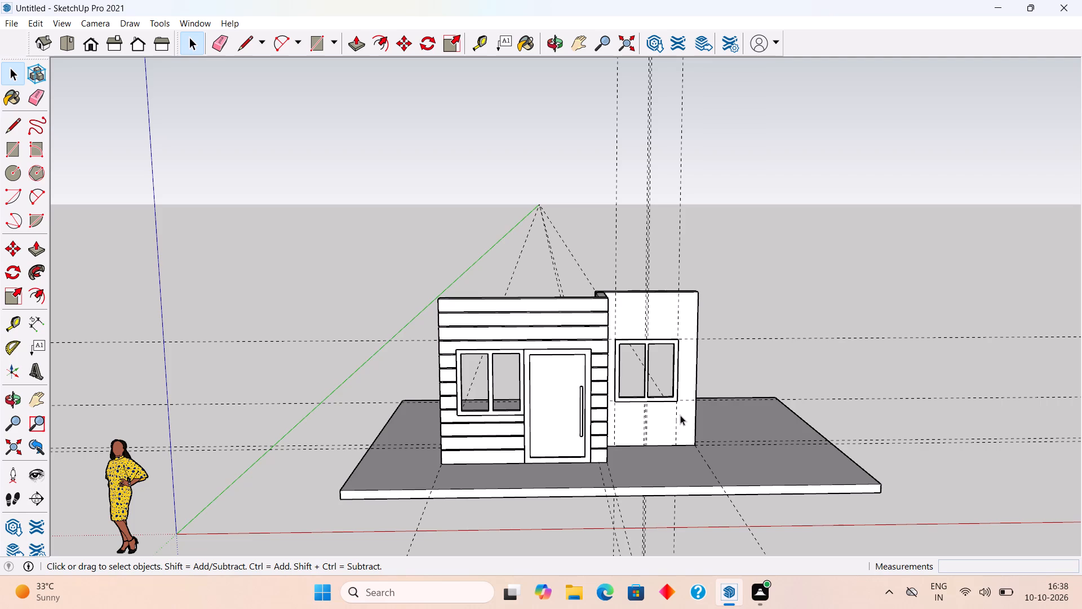
Place a guide on the slab 6" inward from the guide along the rear wall's free end.
middle_drag(684, 452, 543, 479)
middle_drag(683, 448, 582, 471)
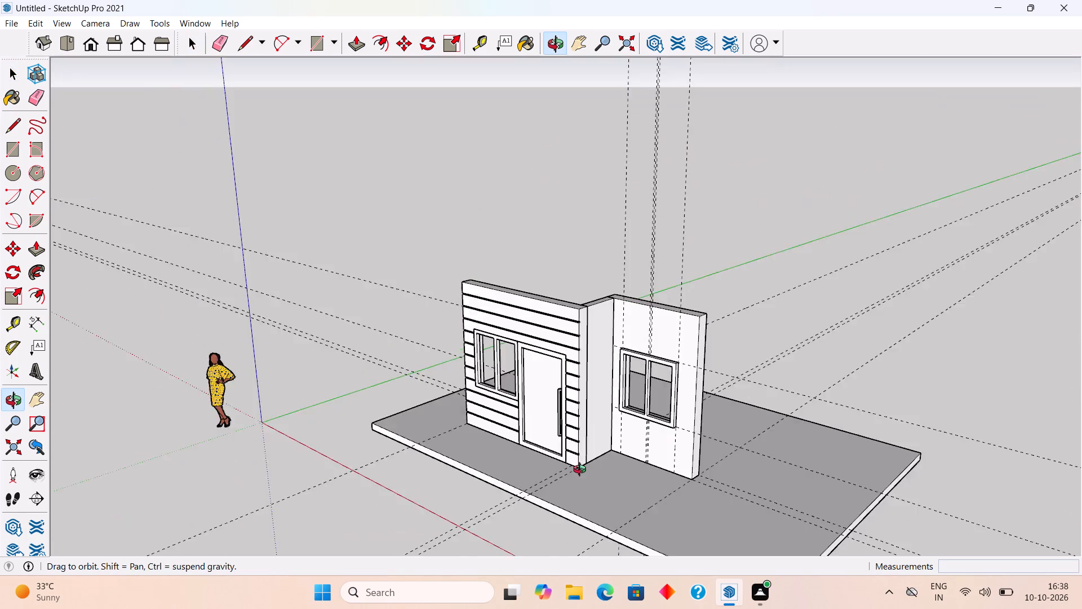
middle_drag(582, 471, 365, 444)
scroll(365, 439, down, 3)
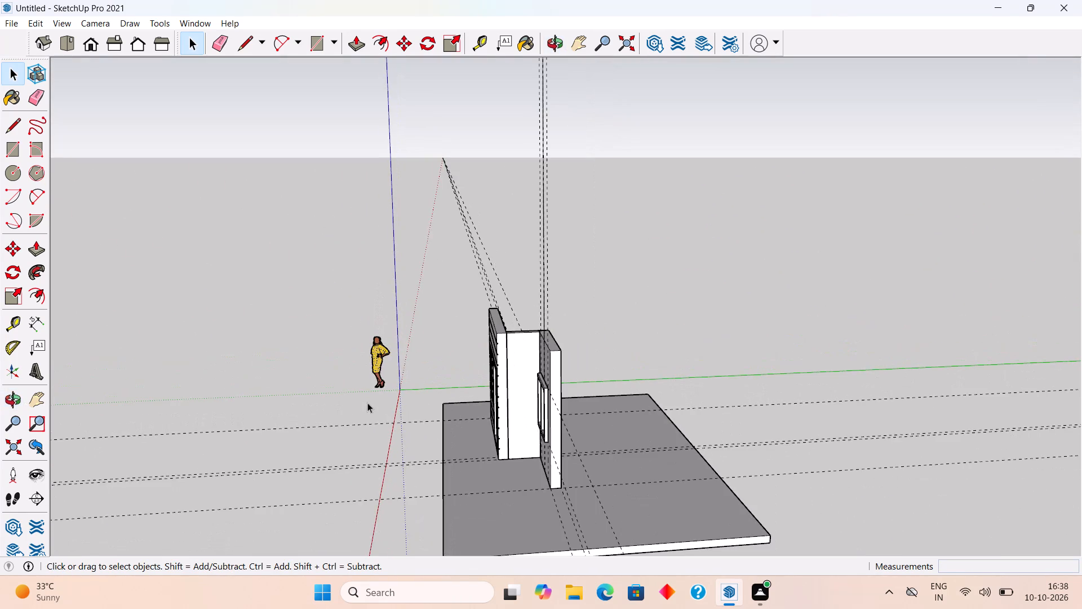
scroll(367, 403, down, 3)
middle_drag(481, 383, 477, 461)
scroll(493, 518, up, 17)
middle_drag(633, 436, 622, 468)
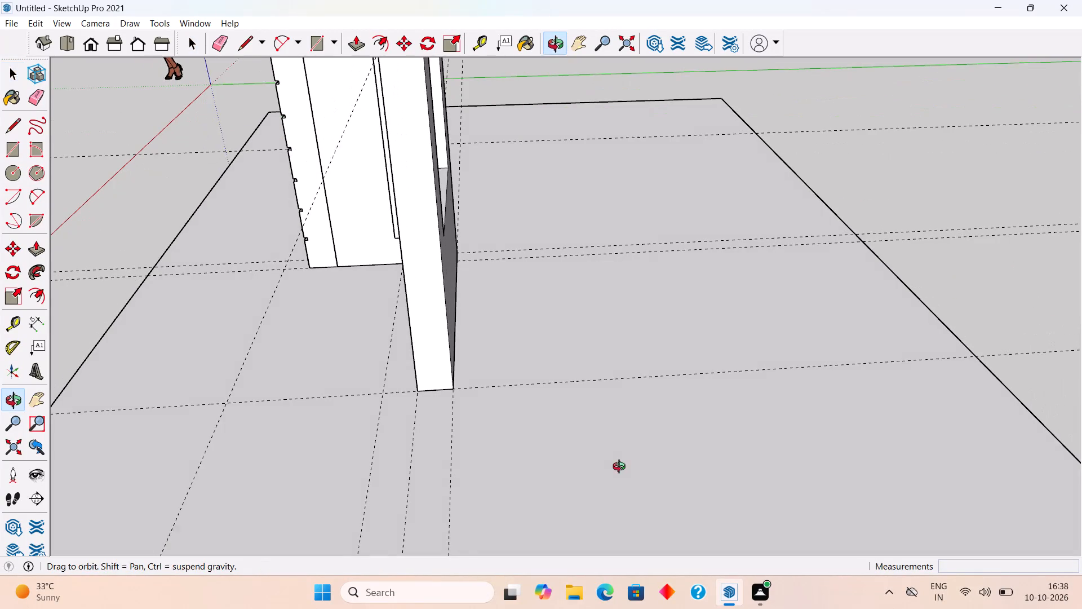
middle_drag(622, 468, 622, 469)
key(t)
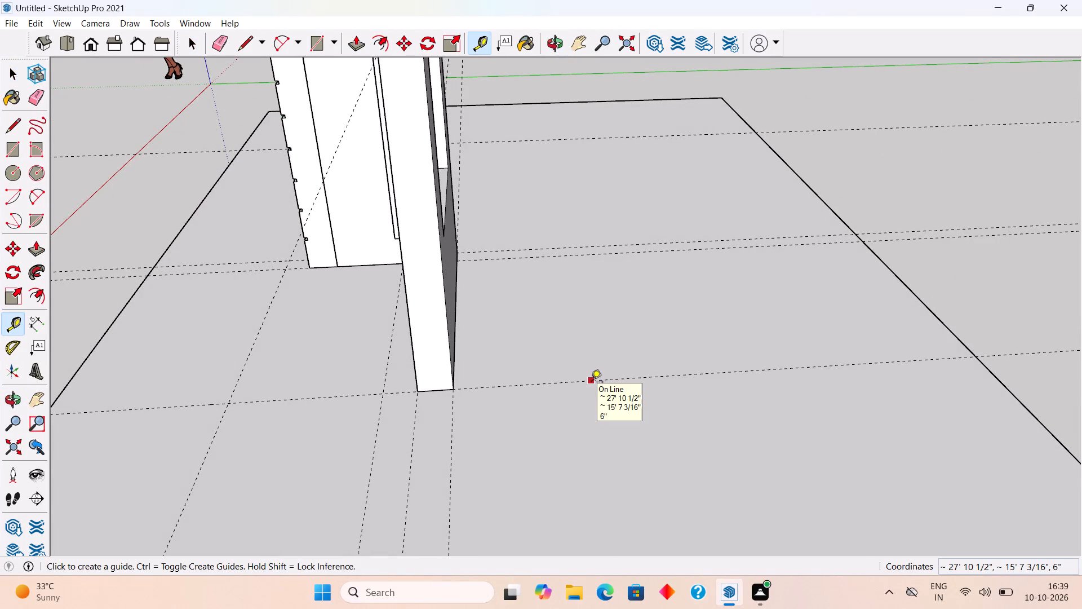
click(591, 383)
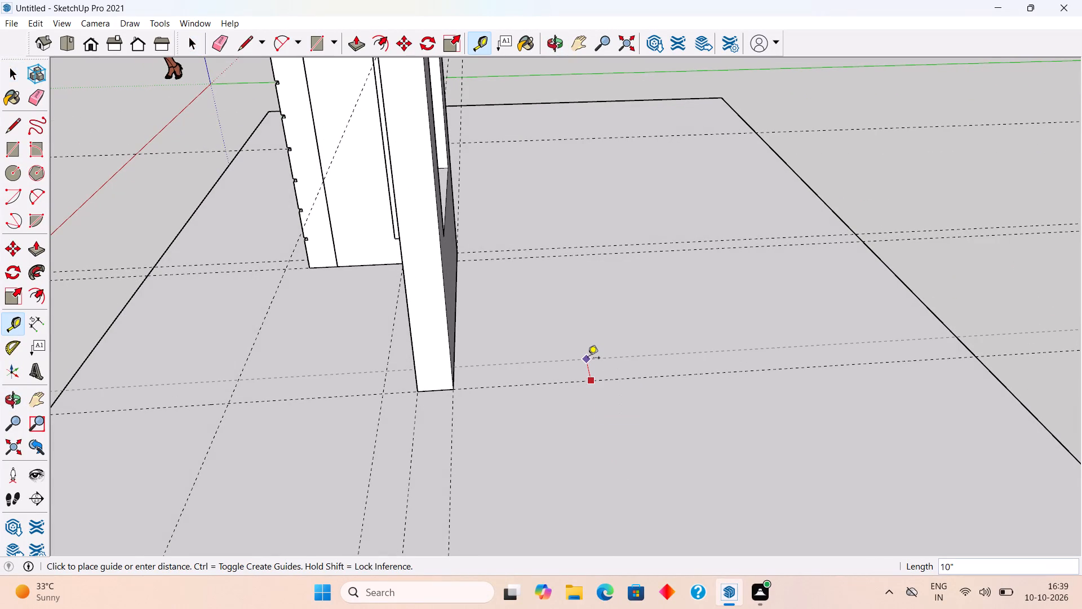
text(6")
key(Return)
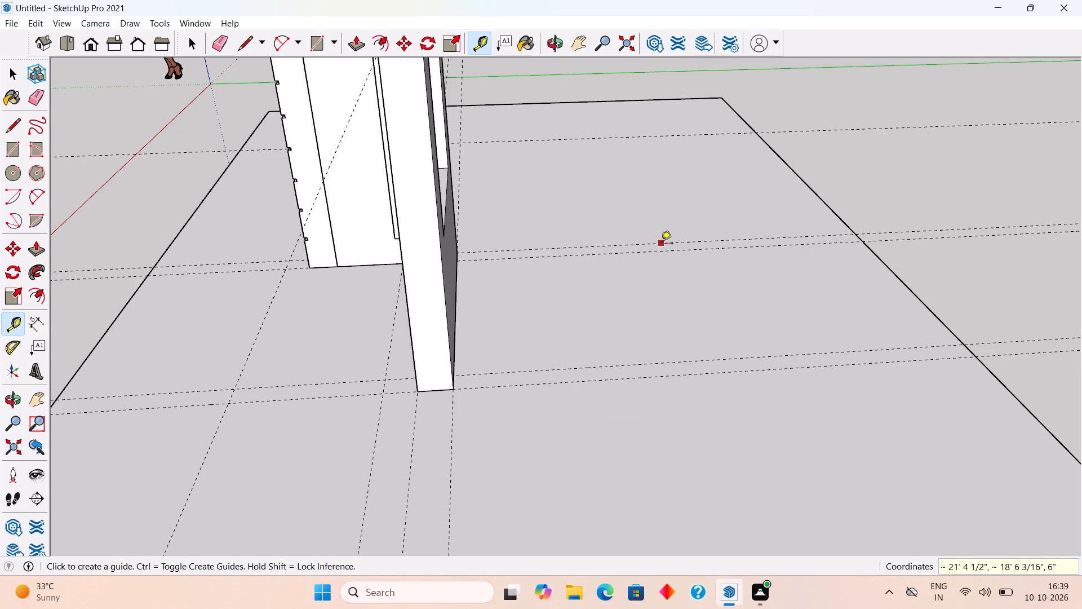
Place a guide on the slab 2' behind the guide along the rear wall's back face.
middle_drag(653, 256, 590, 311)
scroll(386, 462, up, 4)
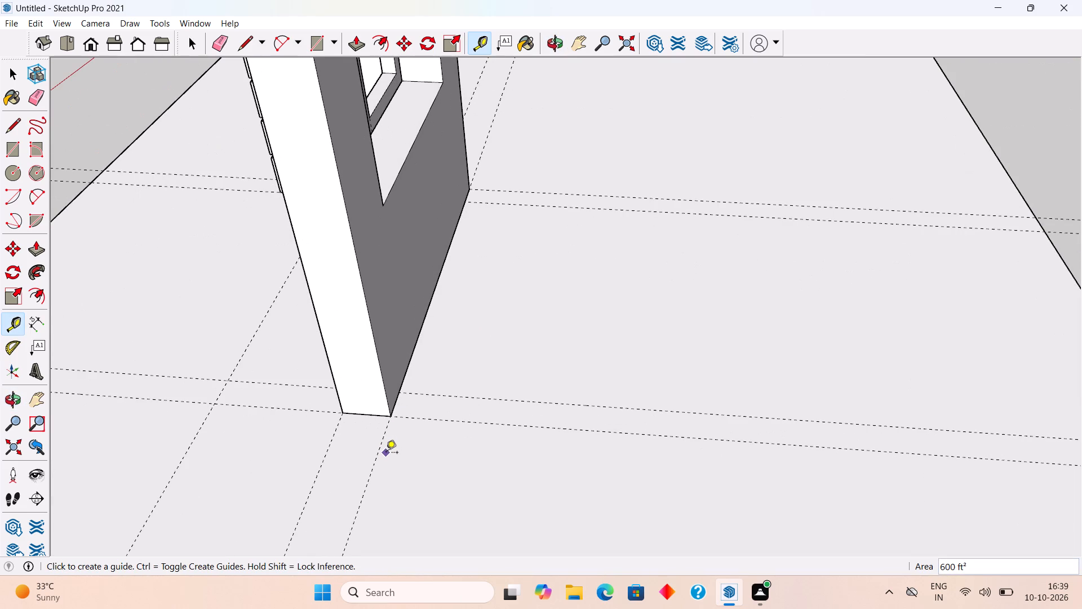
click(384, 445)
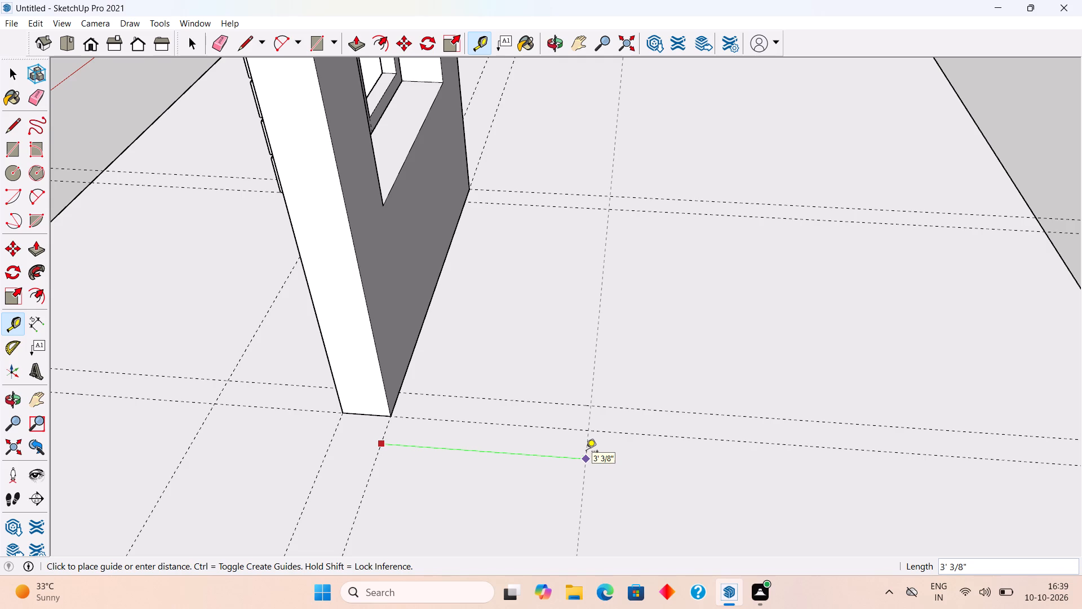
scroll(586, 452, down, 18)
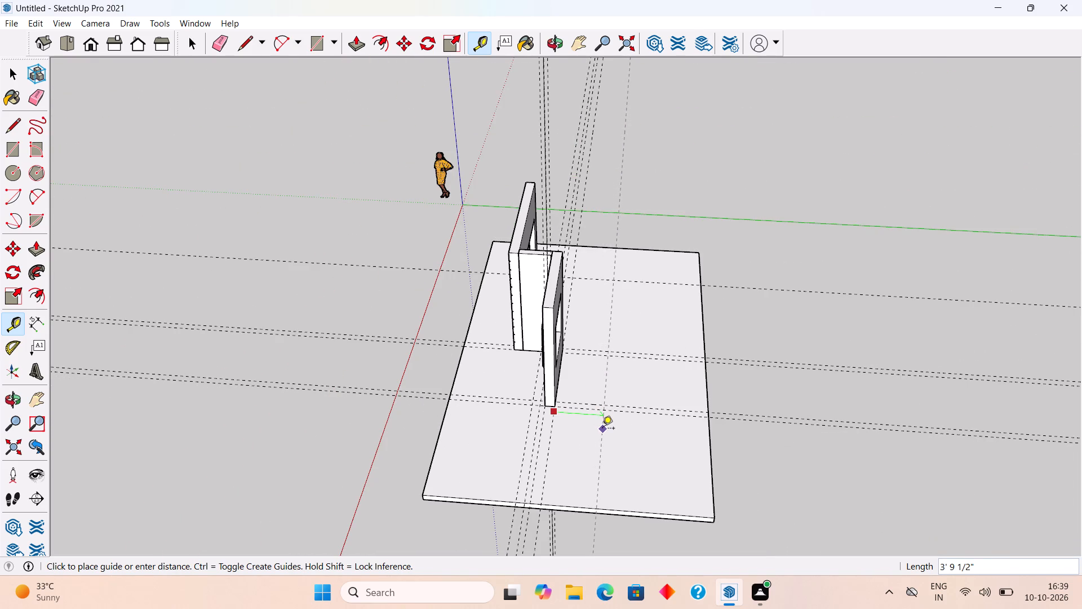
text(2')
key(Return)
Place a guide on the slab 7' outward from the guide along the rear wall's free end.
scroll(602, 429, up, 2)
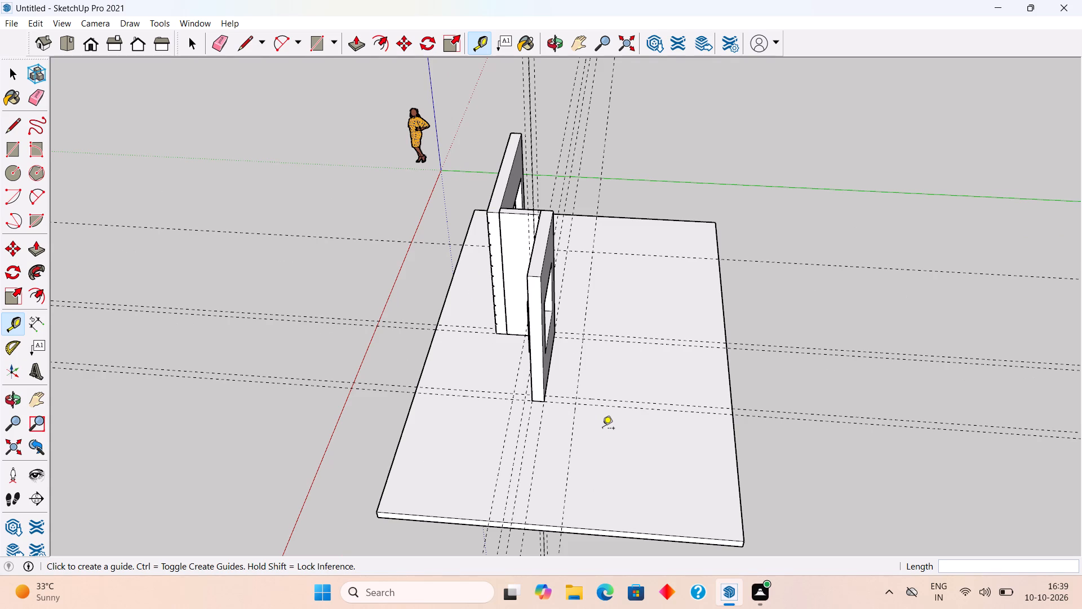
middle_drag(538, 494, 890, 474)
scroll(683, 403, up, 4)
click(626, 387)
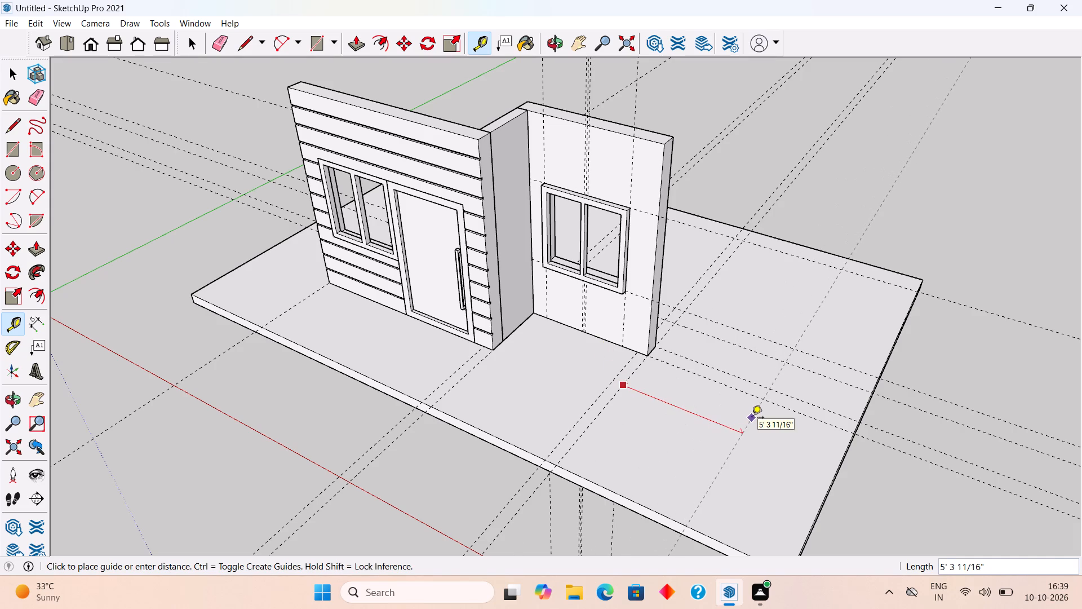
text(7')
key(Return)
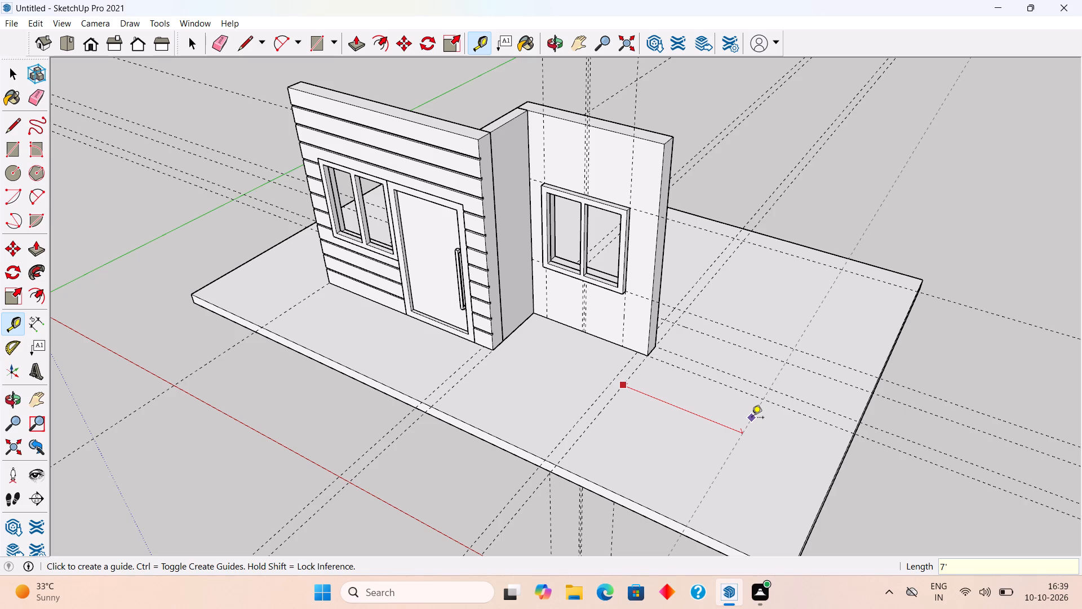
Place a guide on the slab 9" behind the guide that runs 2' behind the rear wall's back face.
scroll(812, 369, up, 6)
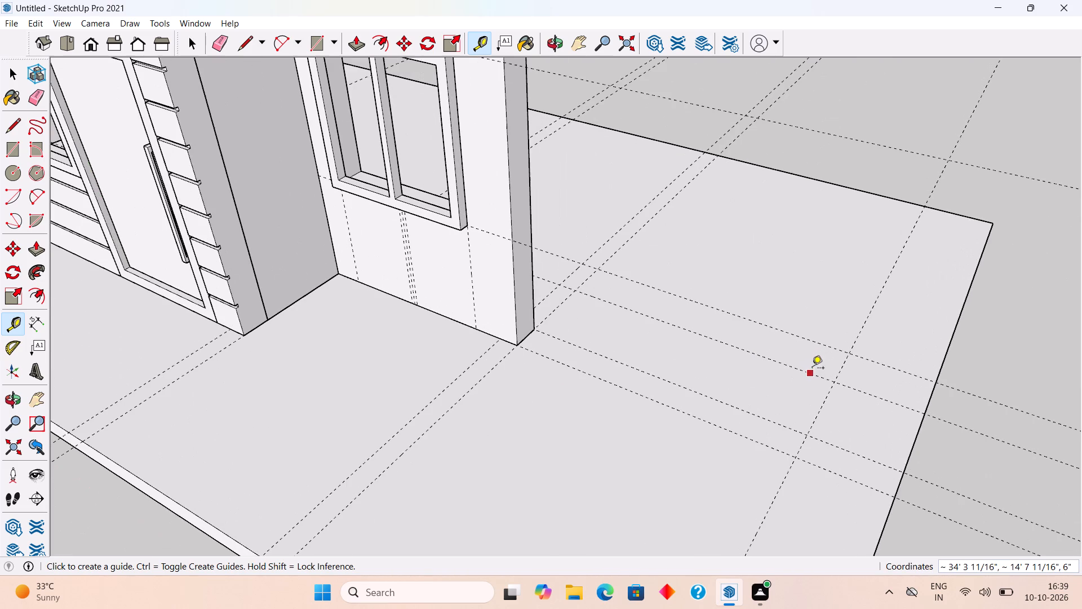
key(space)
middle_drag(812, 354, 623, 442)
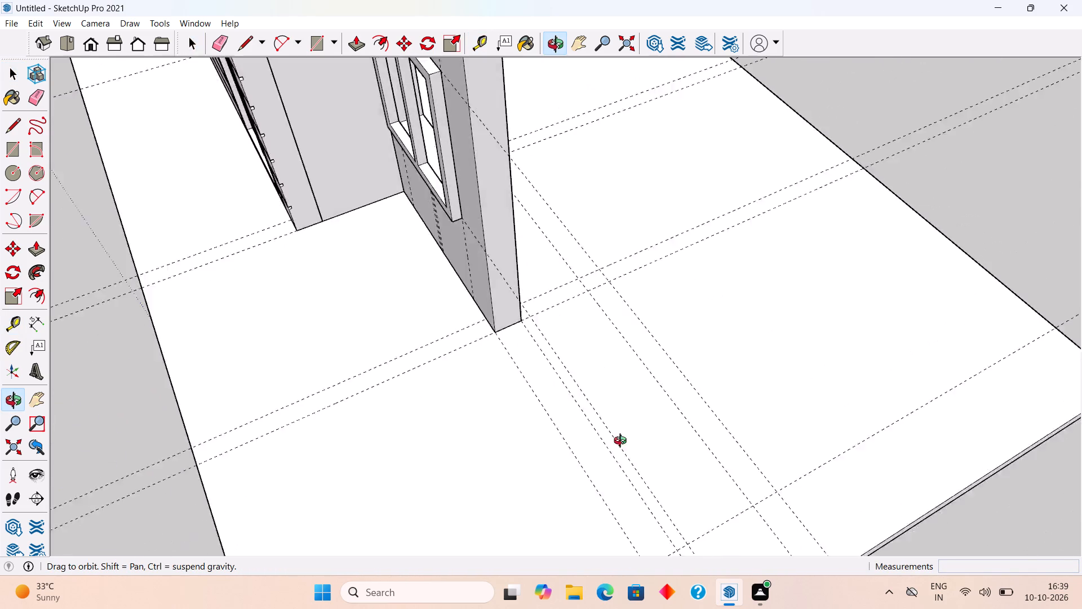
middle_drag(623, 442, 500, 445)
scroll(564, 412, up, 4)
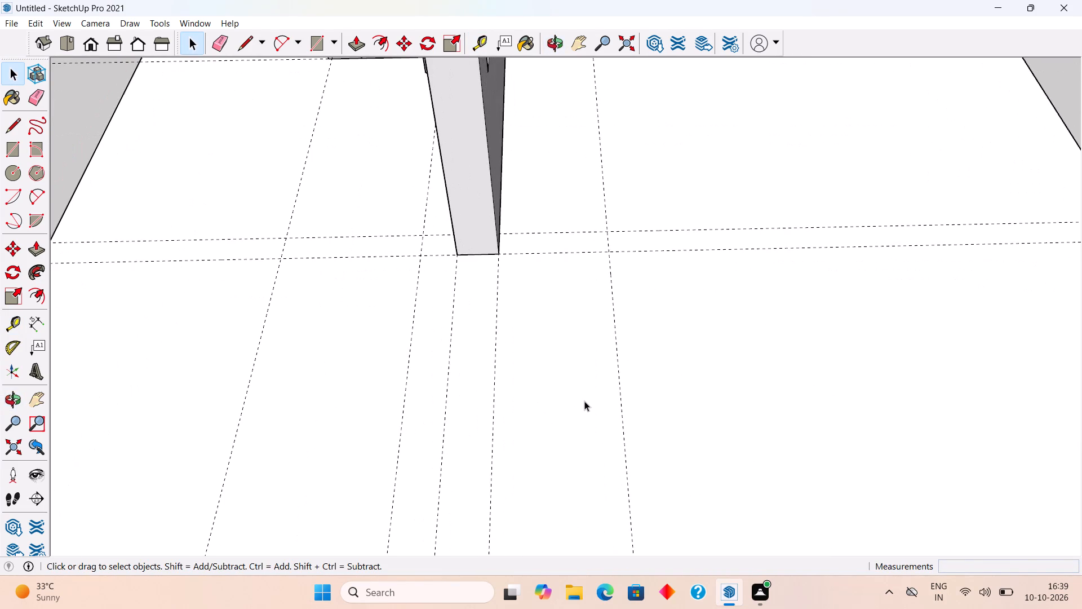
key(t)
click(622, 383)
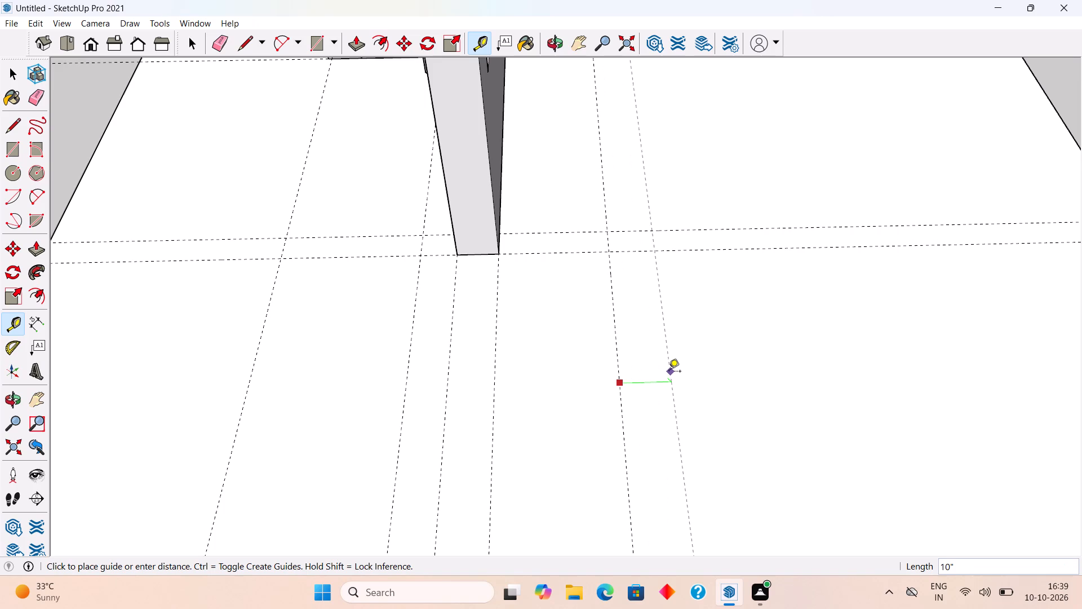
text(9")
key(Return)
key(space)
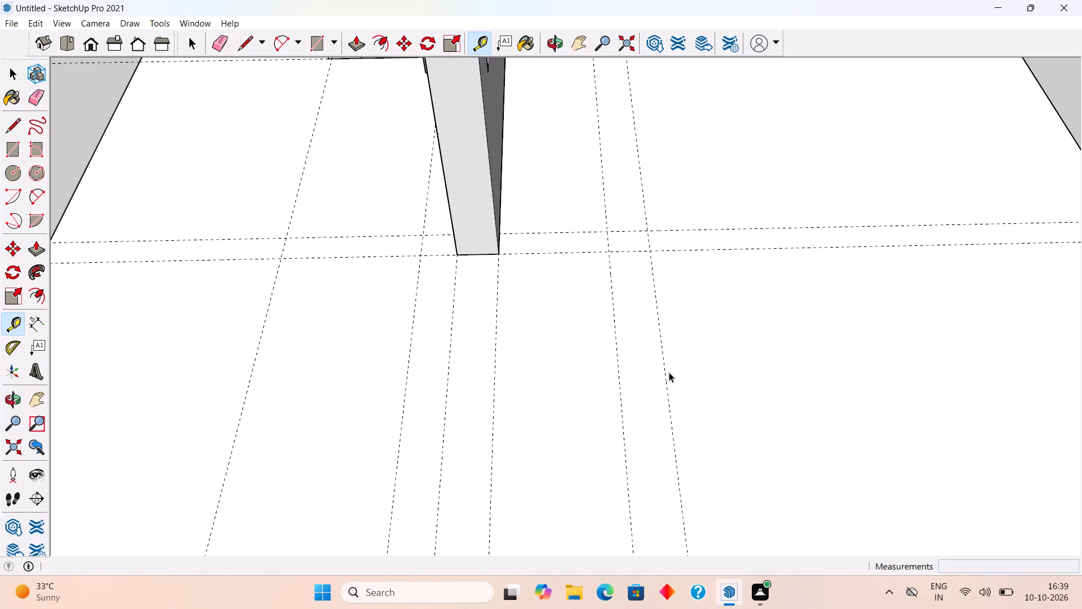
Draw a 7' 6" by 9" rectangle on the slab between the two new parallel guides, from the inward guide to the 7' guide.
text(r)
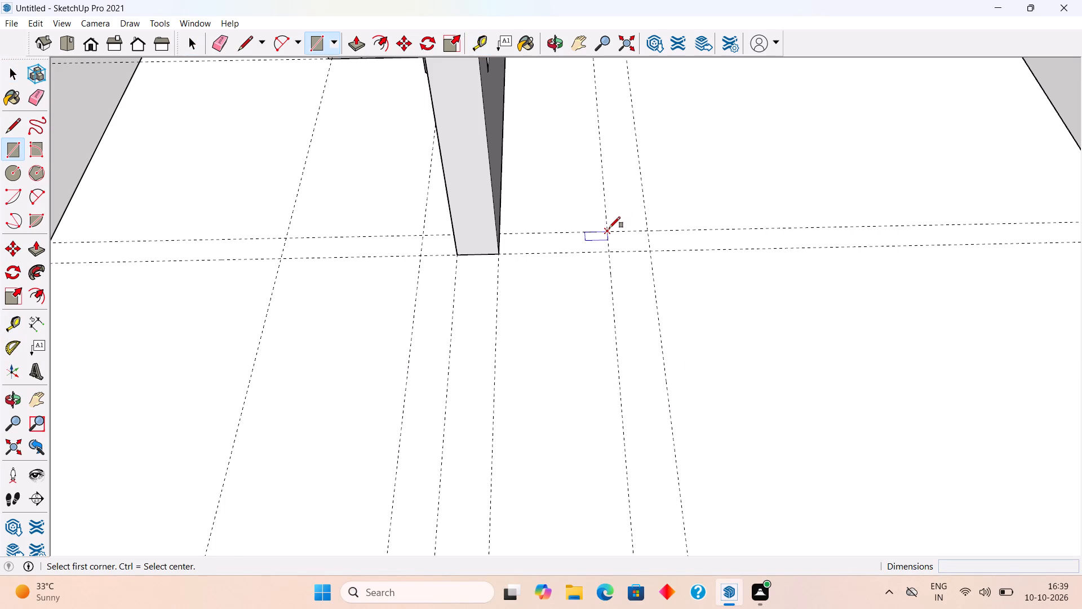
click(609, 228)
scroll(653, 313, down, 8)
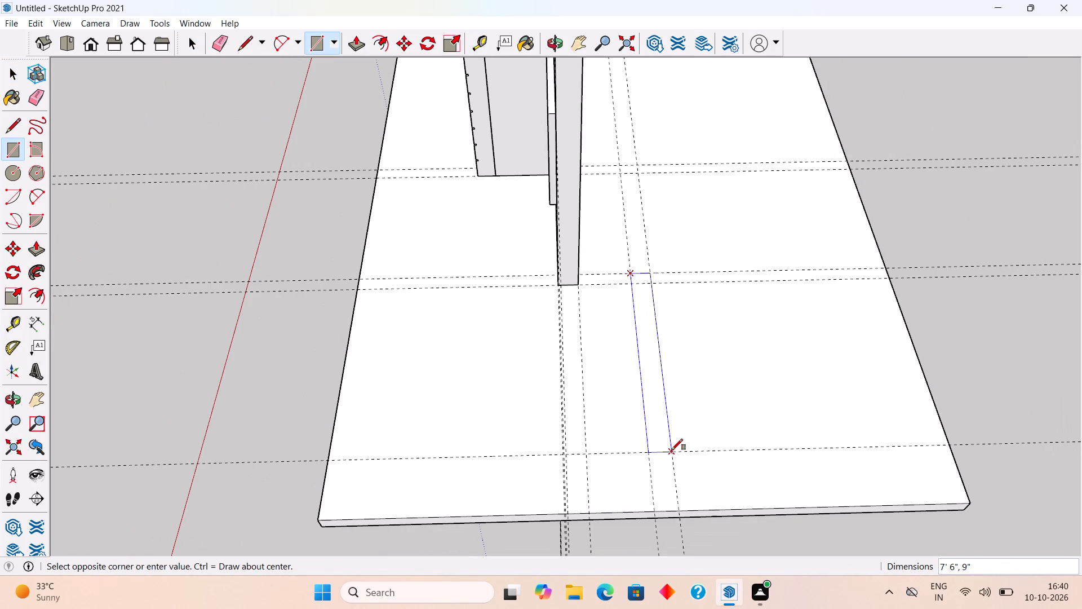
click(672, 450)
key(space)
Extrude the 7' 6" by 9" rectangle up 10' and make the resulting wall a group.
text(p)
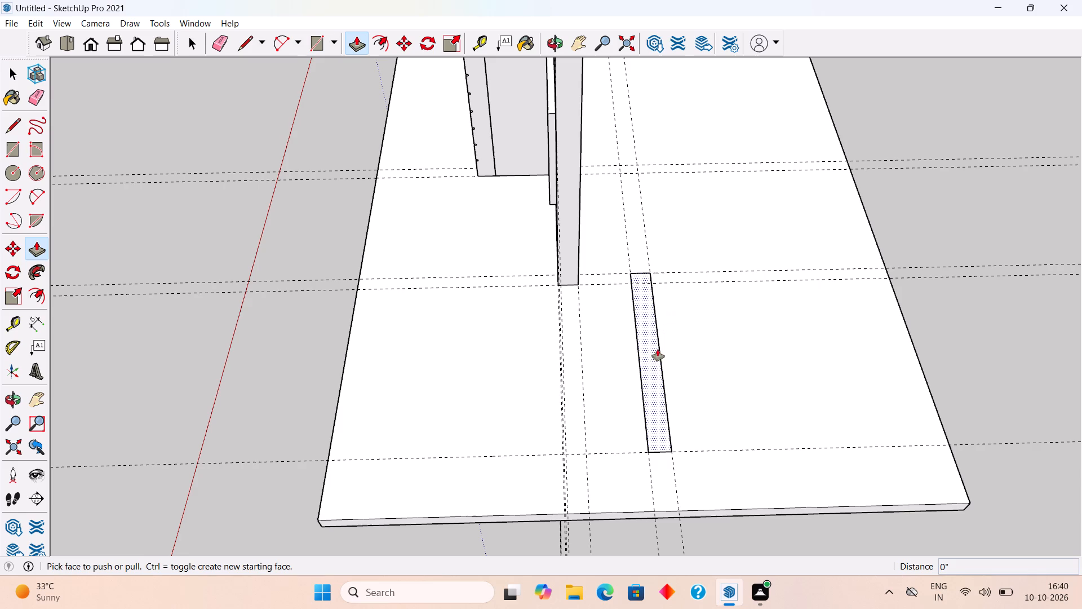
click(653, 364)
text(10')
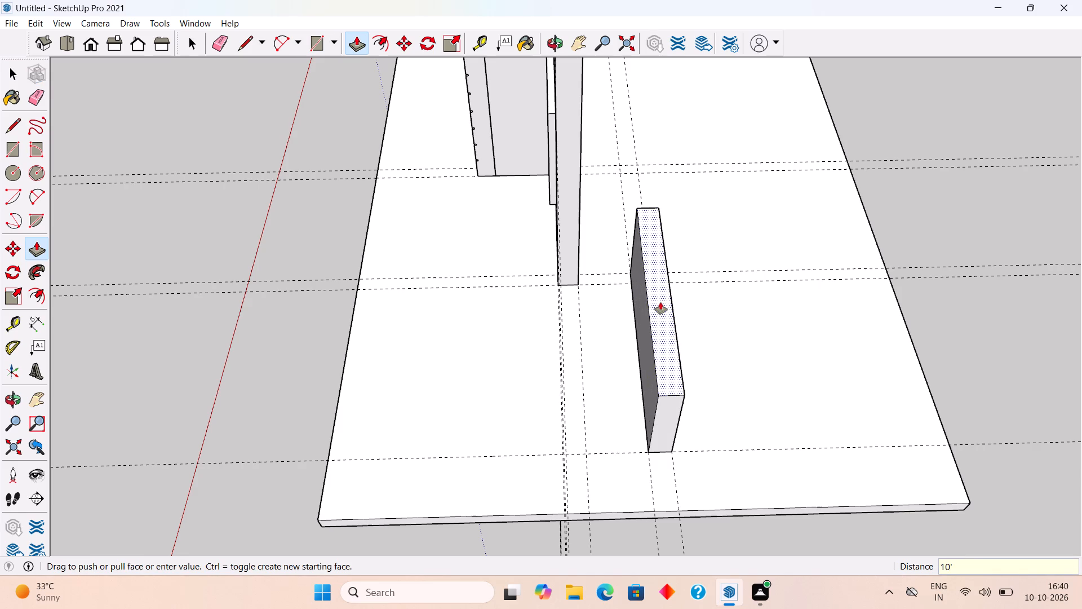
key(Return)
key(space)
triple_click(683, 310)
right_click(683, 310)
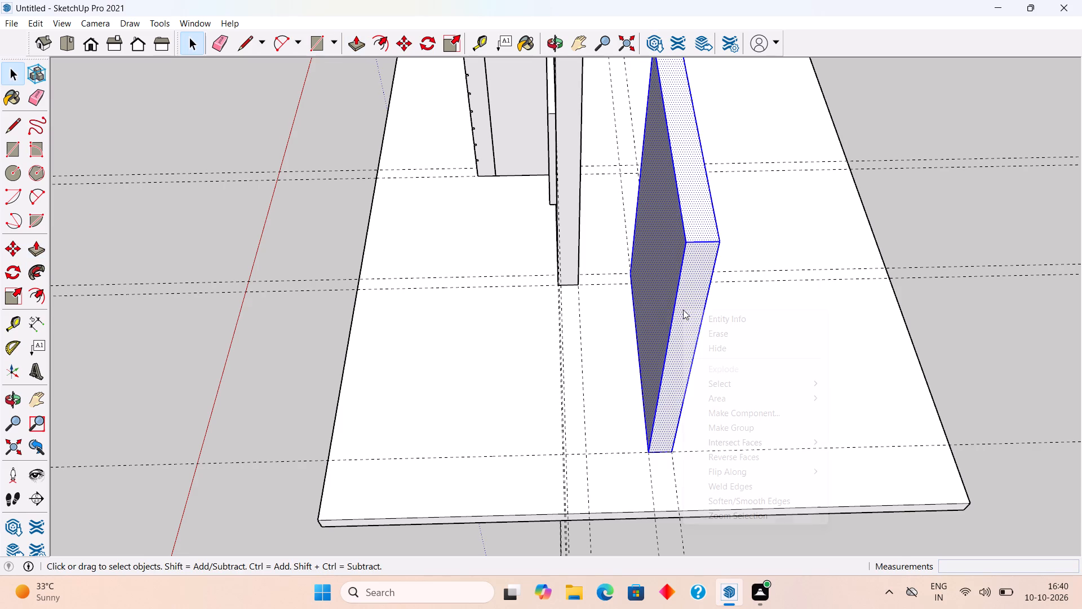
click(719, 428)
Draw a 2' by 6" rectangle on the slab bridging the gap between the rear wall's free end and the new wall.
scroll(611, 356, up, 3)
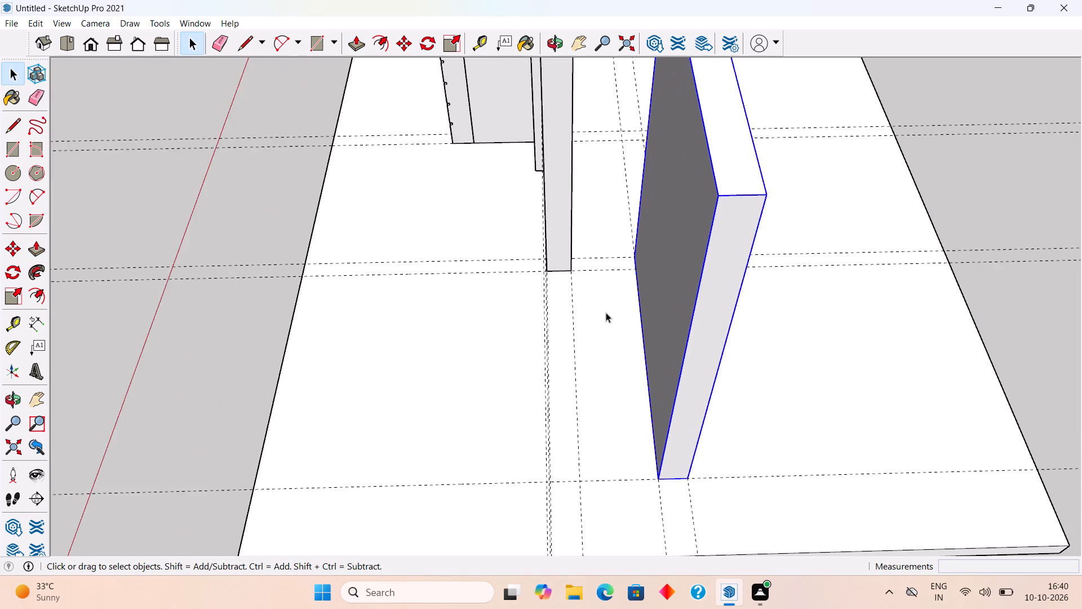
scroll(606, 312, up, 3)
scroll(523, 8, up, 1)
middle_drag(581, 188, 572, 271)
scroll(569, 268, up, 7)
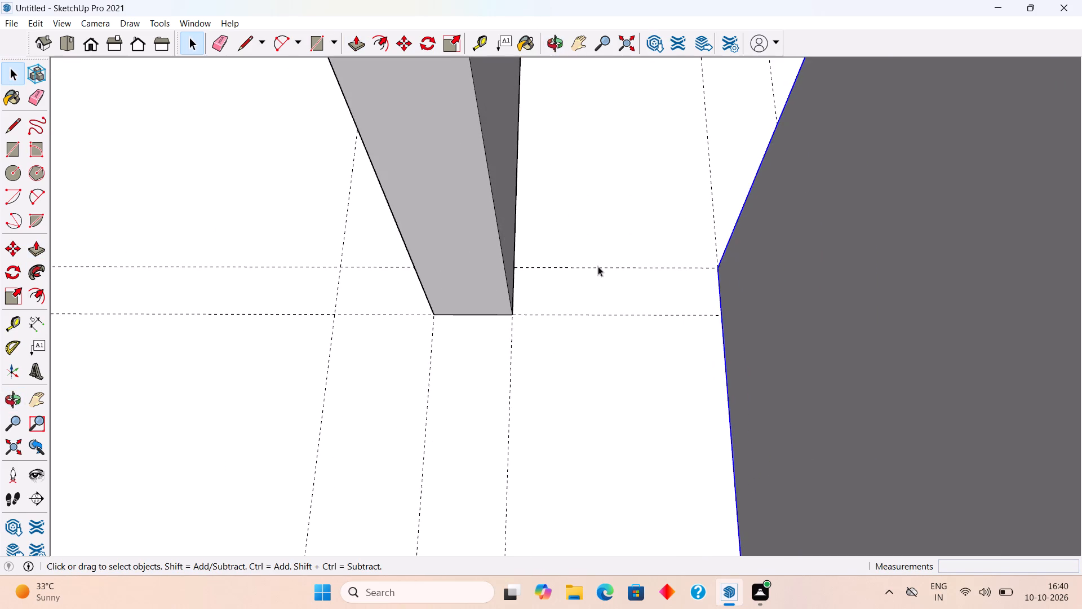
middle_drag(594, 253, 560, 280)
key(r)
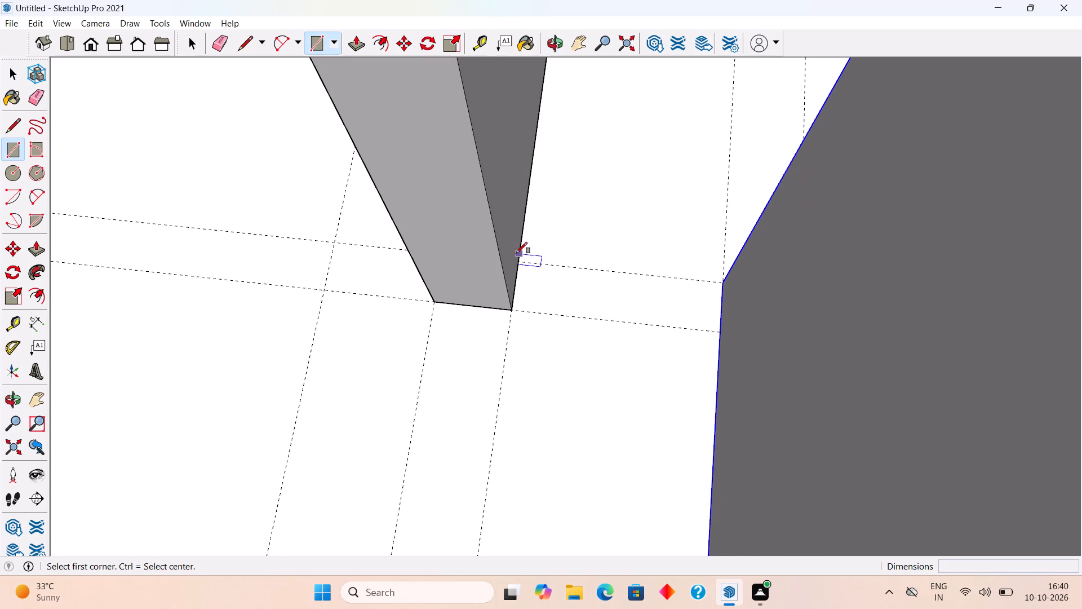
click(520, 259)
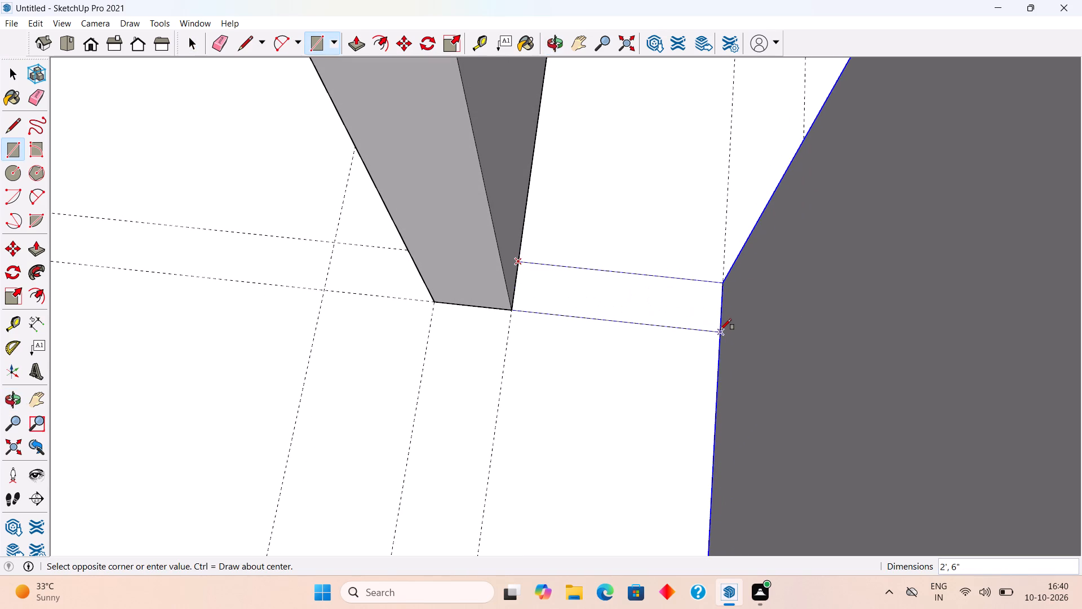
click(720, 330)
key(space)
Extrude the 2' by 6" rectangle up 10' to the top of the adjoining wall and make it a group.
key(p)
click(713, 317)
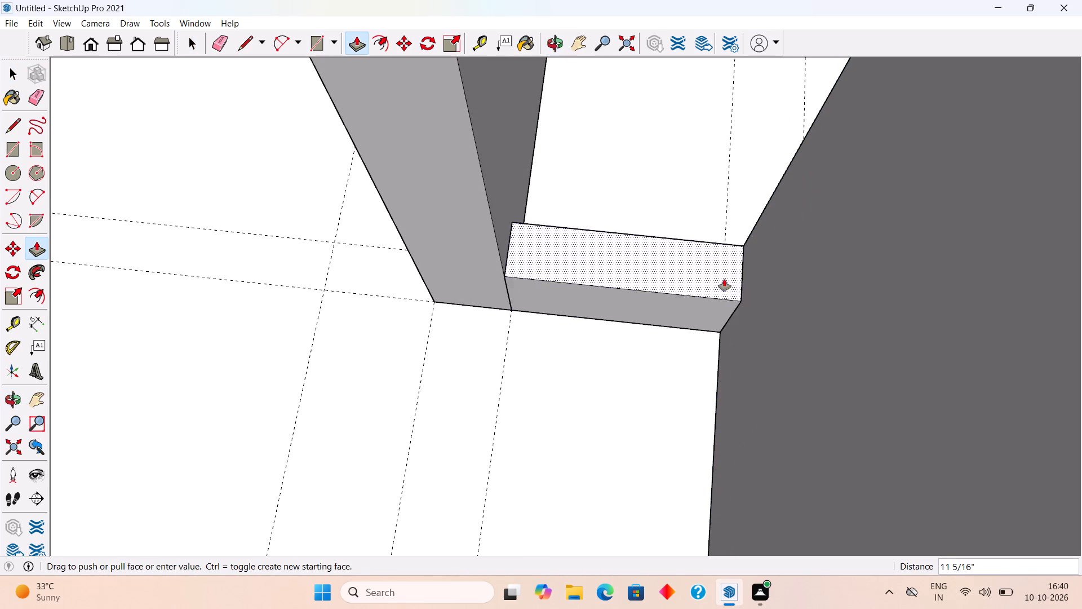
scroll(724, 279, down, 17)
click(808, 234)
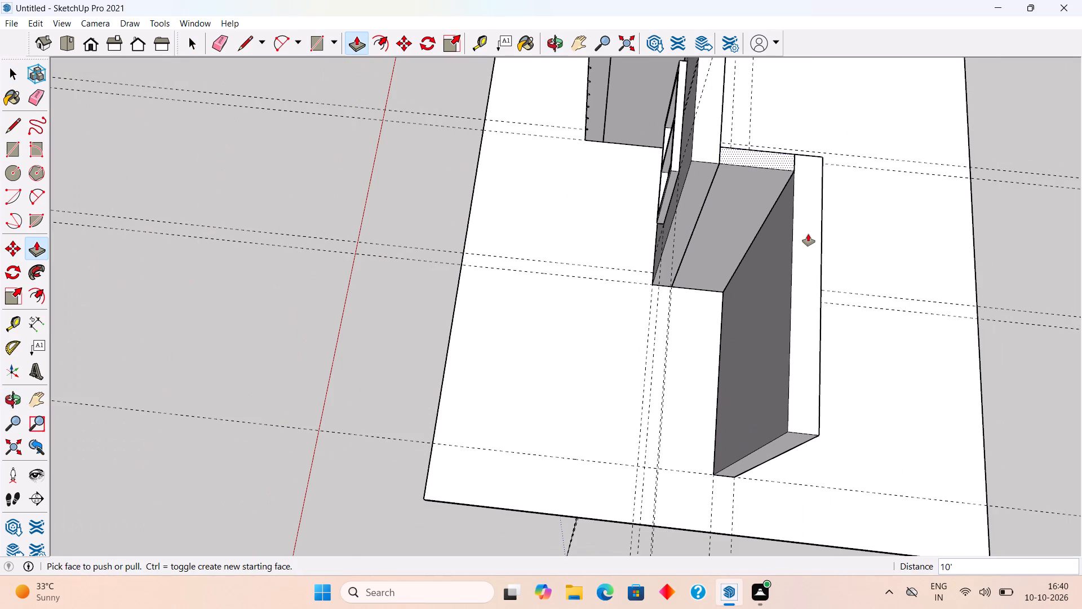
key(space)
triple_click(747, 211)
right_click(747, 211)
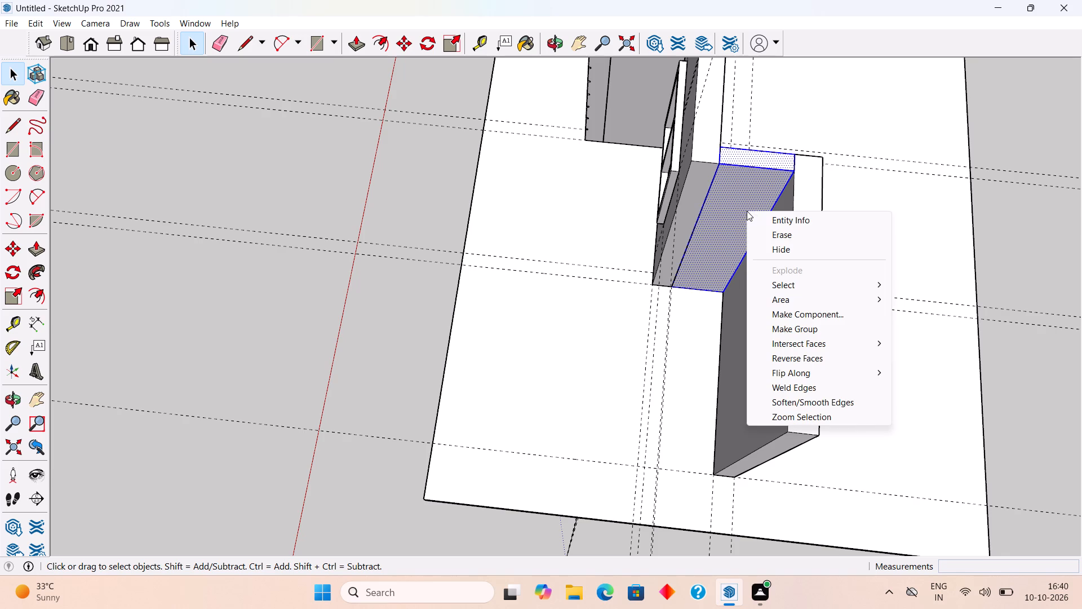
click(780, 328)
Examine the new walls and the slab area around the outermost wall's free end from several angles and distances.
middle_drag(655, 314, 770, 246)
scroll(769, 247, down, 5)
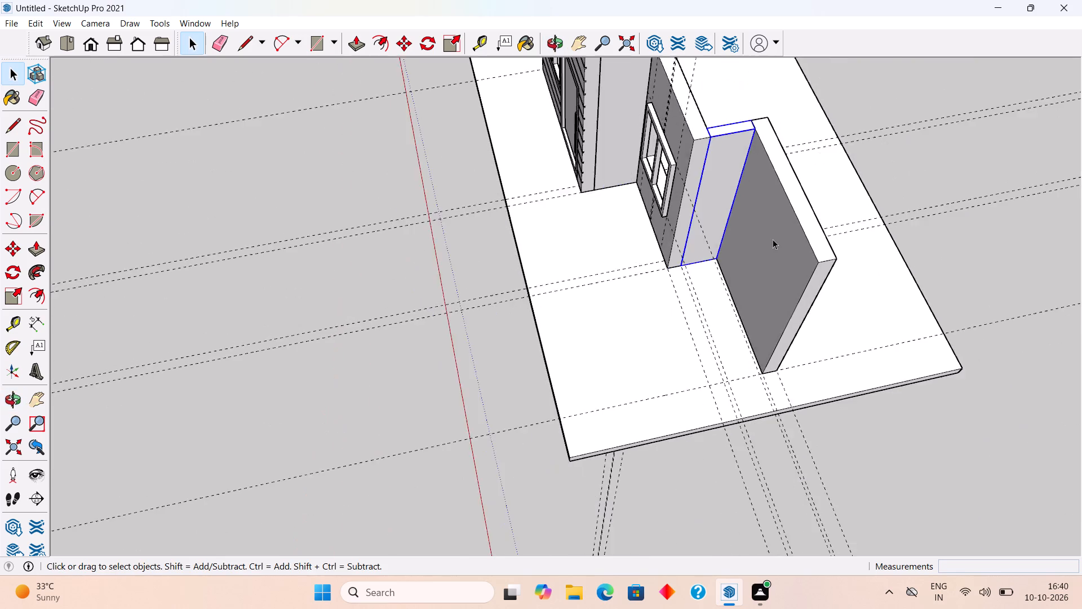
scroll(773, 239, down, 5)
scroll(740, 346, down, 6)
middle_drag(724, 389, 824, 297)
scroll(812, 300, up, 1)
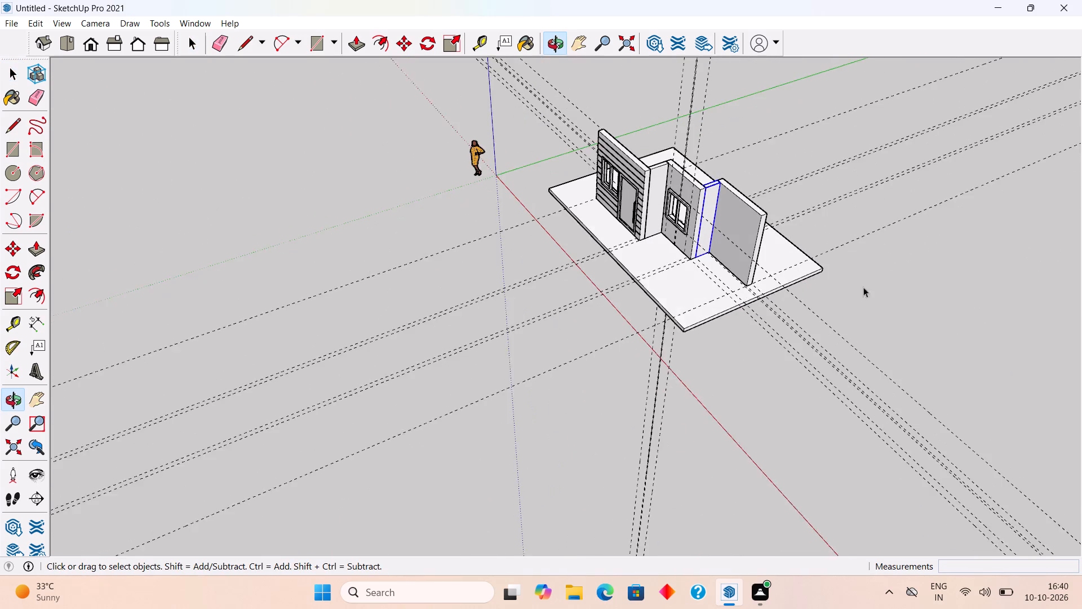
click(899, 279)
middle_click(513, 302)
scroll(513, 302, up, 3)
scroll(794, 259, up, 9)
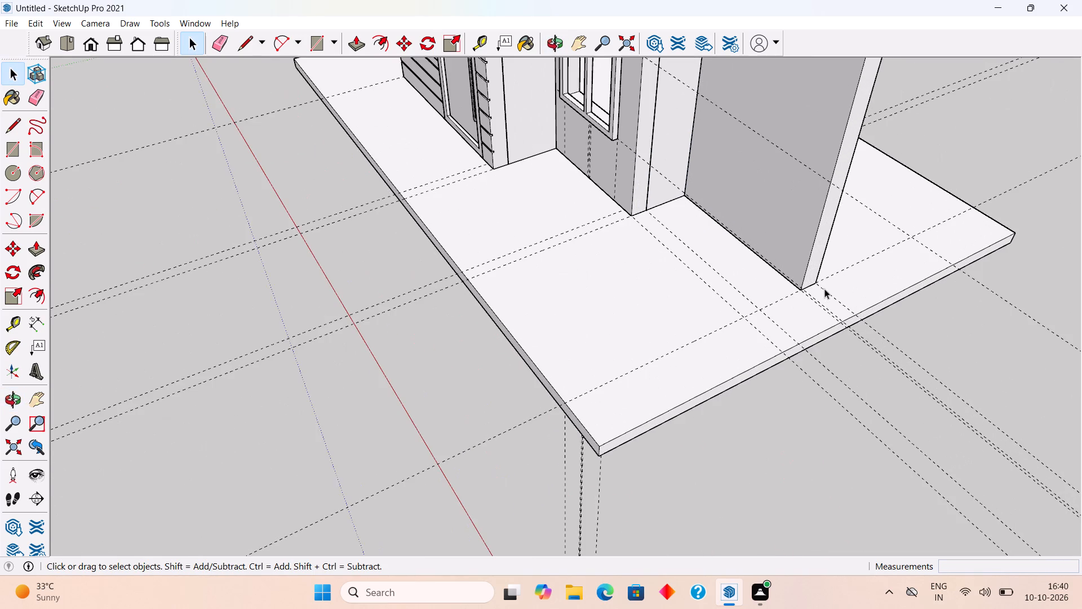
middle_drag(817, 284, 743, 363)
scroll(743, 363, up, 1)
scroll(795, 372, up, 9)
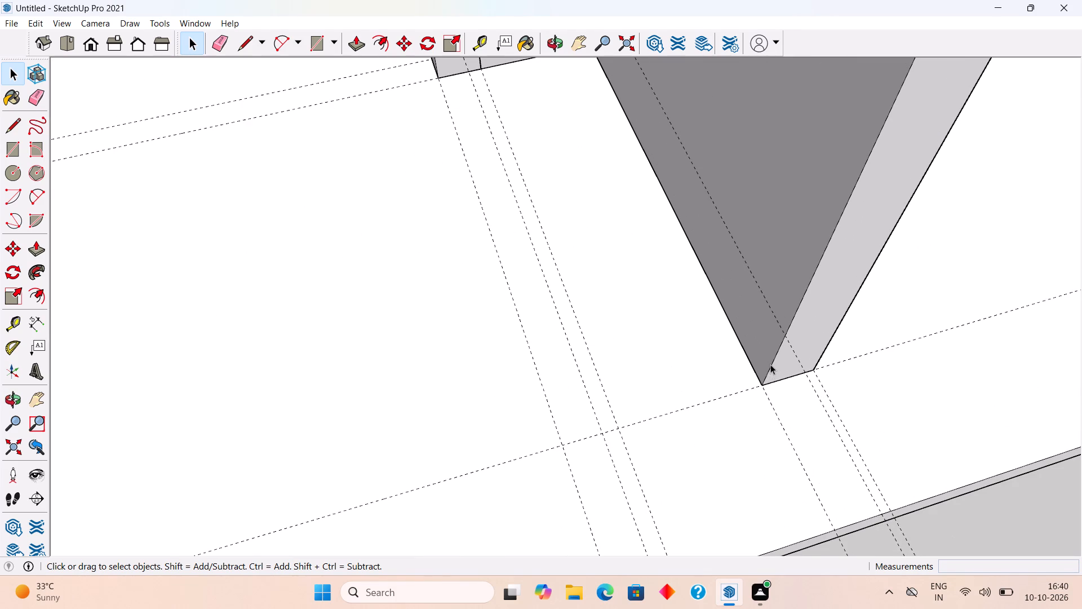
scroll(778, 343, down, 5)
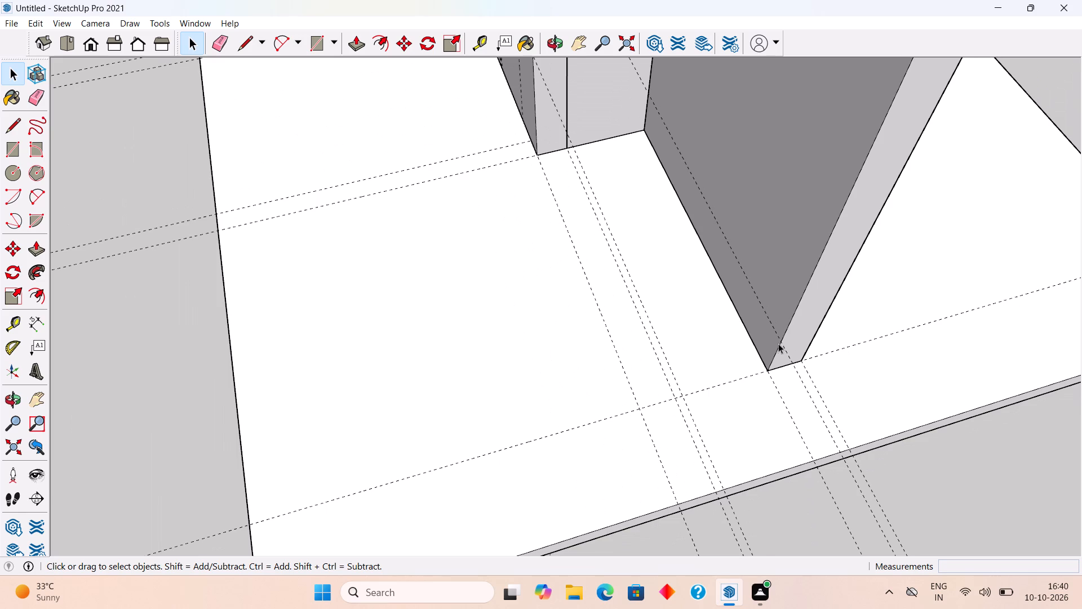
scroll(778, 343, up, 4)
scroll(778, 343, down, 4)
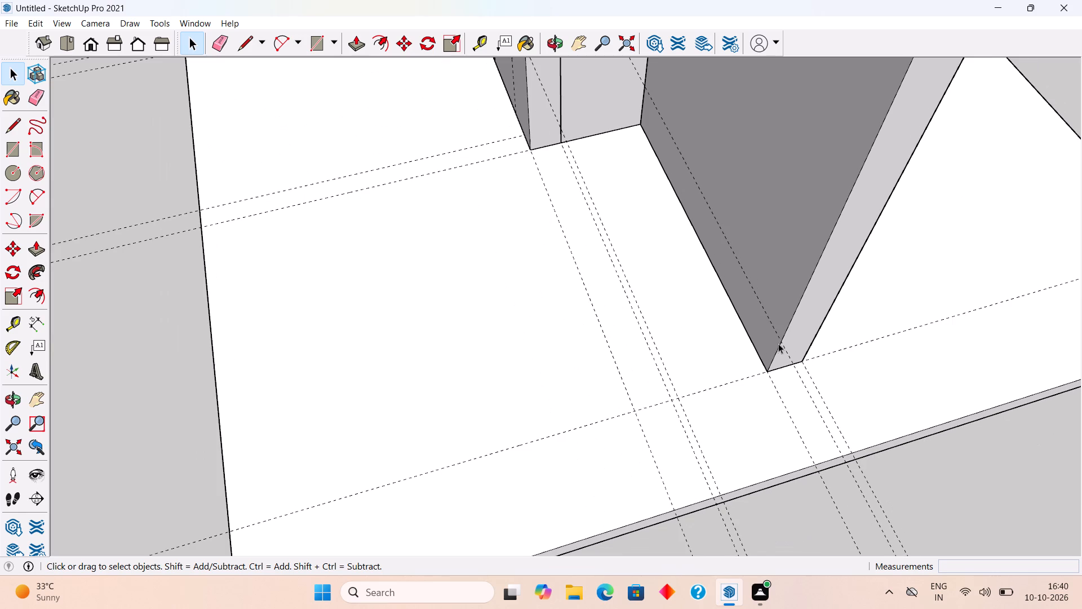
middle_drag(572, 344, 860, 429)
scroll(860, 429, down, 3)
scroll(793, 252, down, 3)
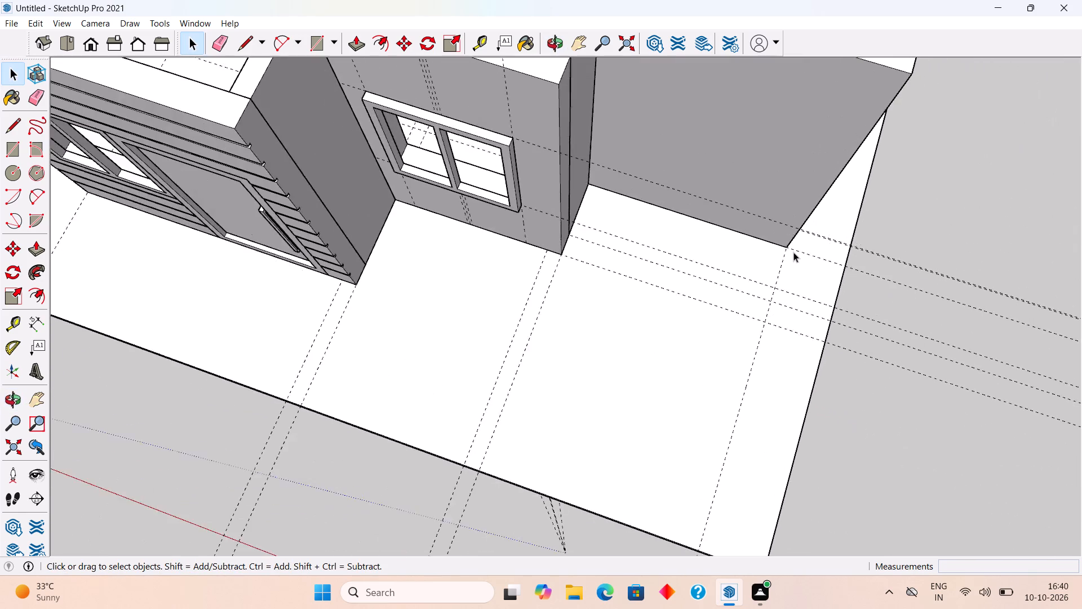
scroll(793, 252, down, 6)
middle_drag(813, 314, 815, 258)
scroll(815, 258, up, 2)
scroll(794, 356, up, 5)
scroll(794, 350, down, 2)
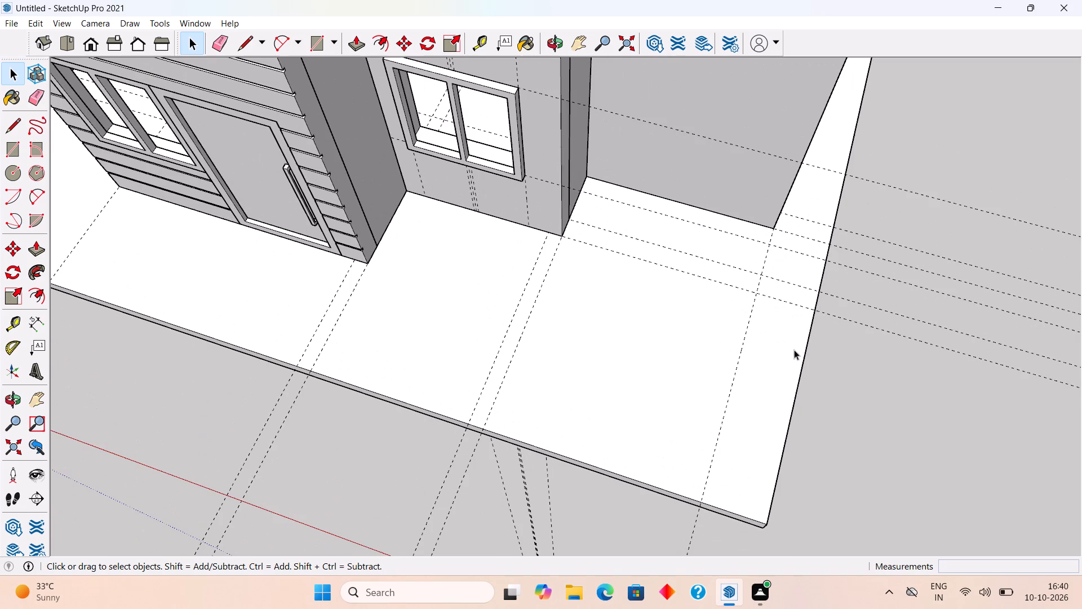
scroll(794, 350, down, 1)
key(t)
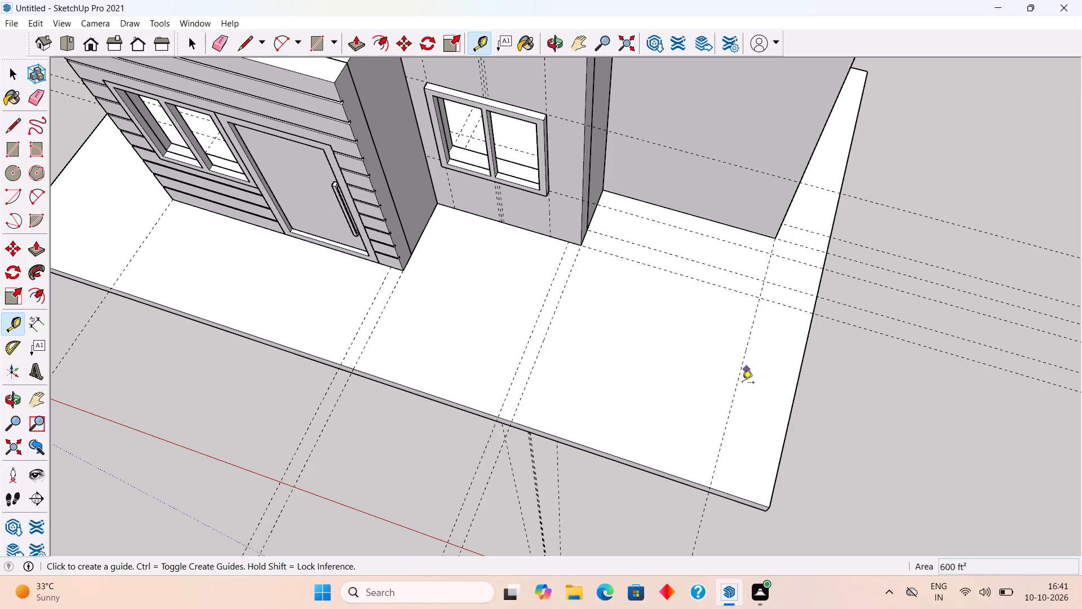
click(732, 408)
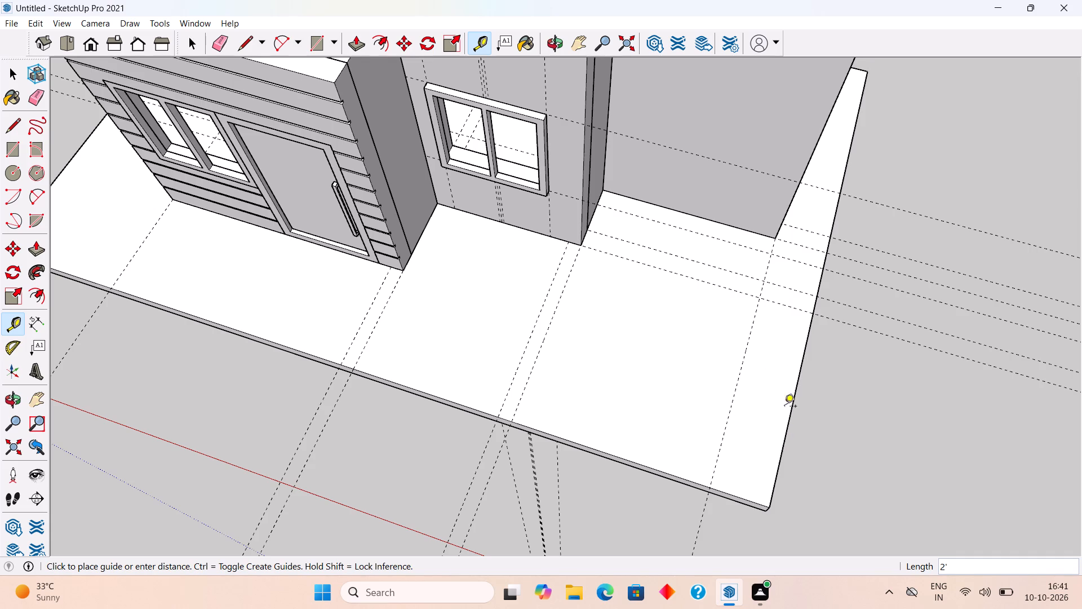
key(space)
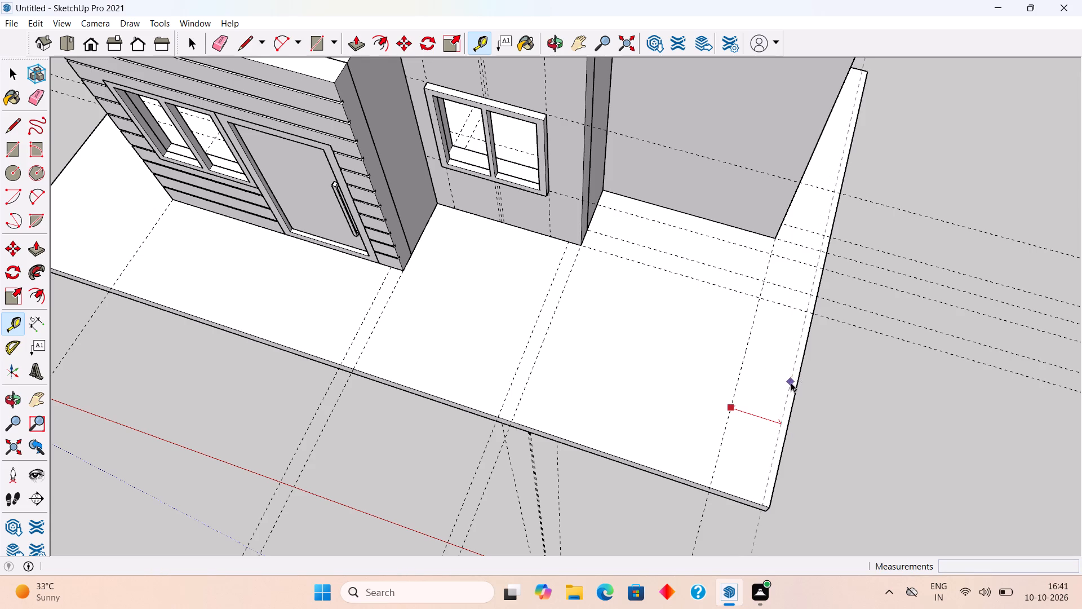
Place a guide on the slab 2' forward of the guide along the outermost wall's back face.
scroll(815, 242, up, 9)
middle_drag(789, 228, 782, 228)
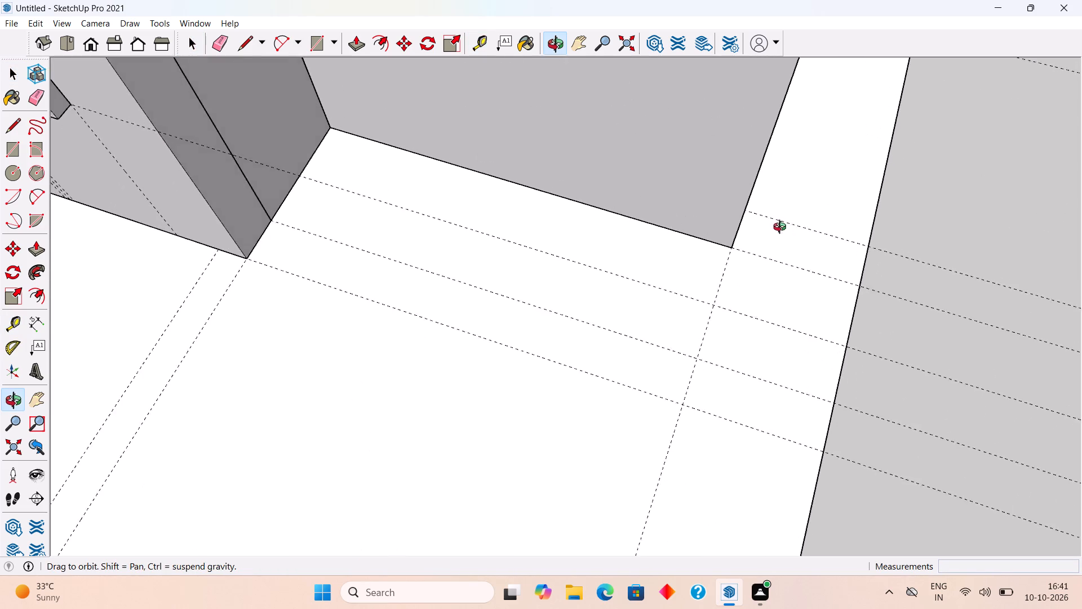
middle_drag(782, 228, 729, 214)
scroll(760, 250, up, 5)
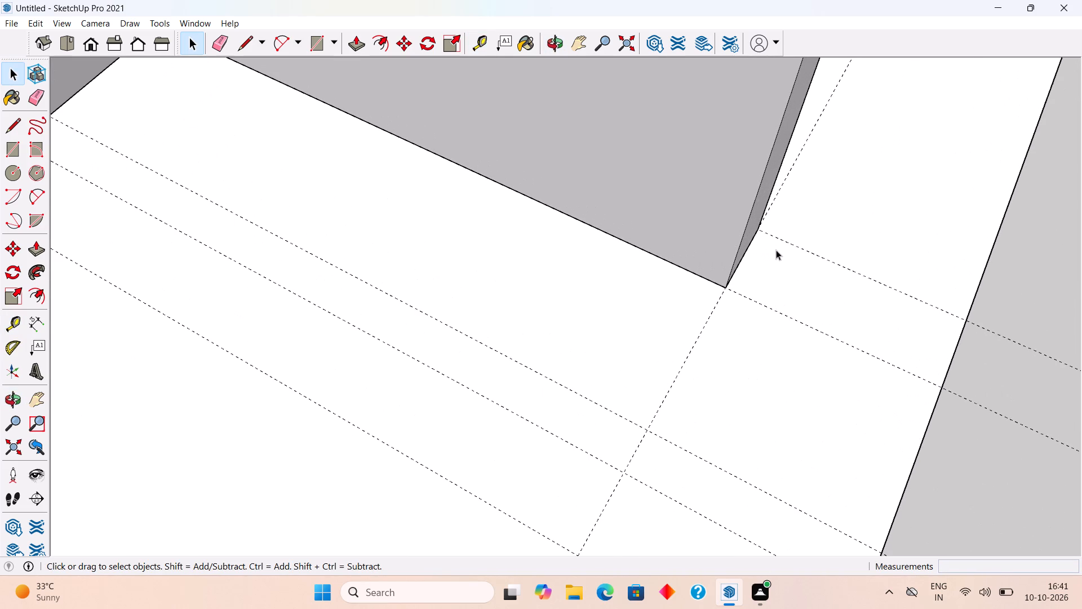
key(t)
click(801, 250)
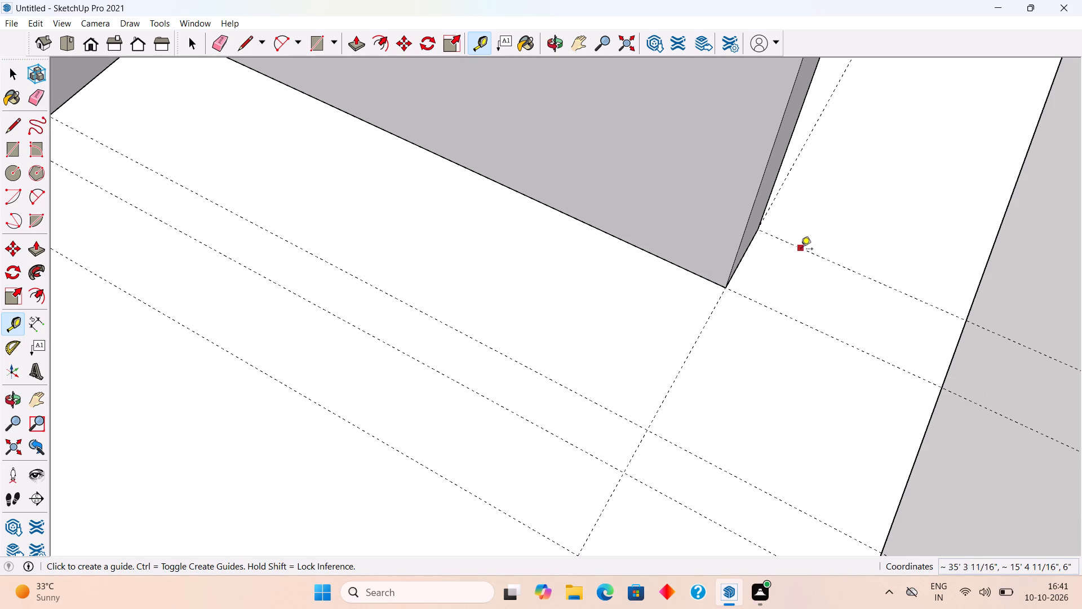
text(2')
key(Return)
key(space)
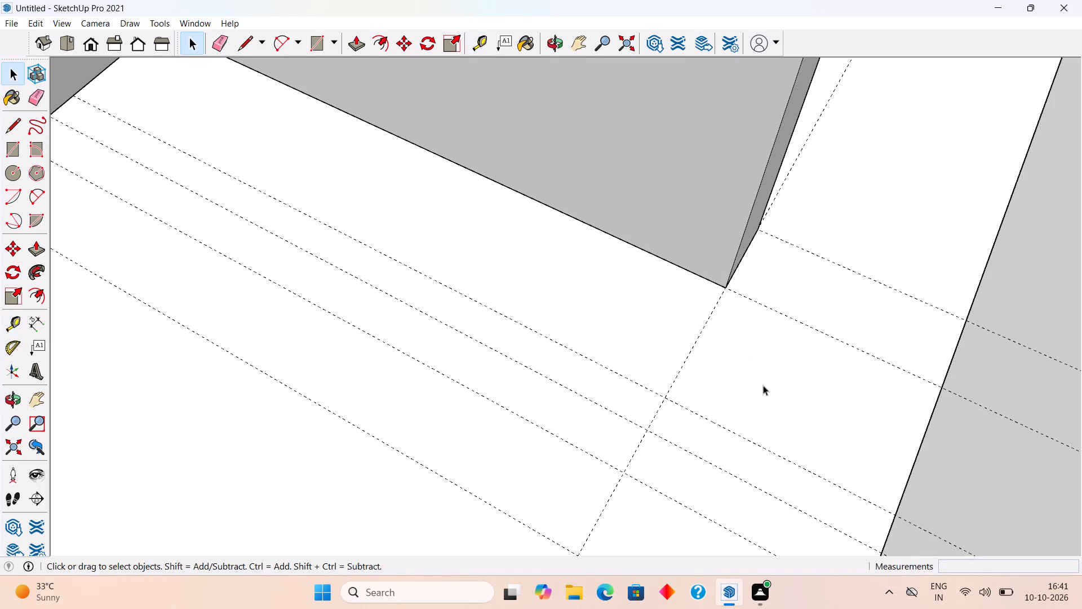
Draw a 2' by 2' square on the slab from the outermost wall's back bottom corner to the new guide at the slab edge.
key(r)
click(762, 224)
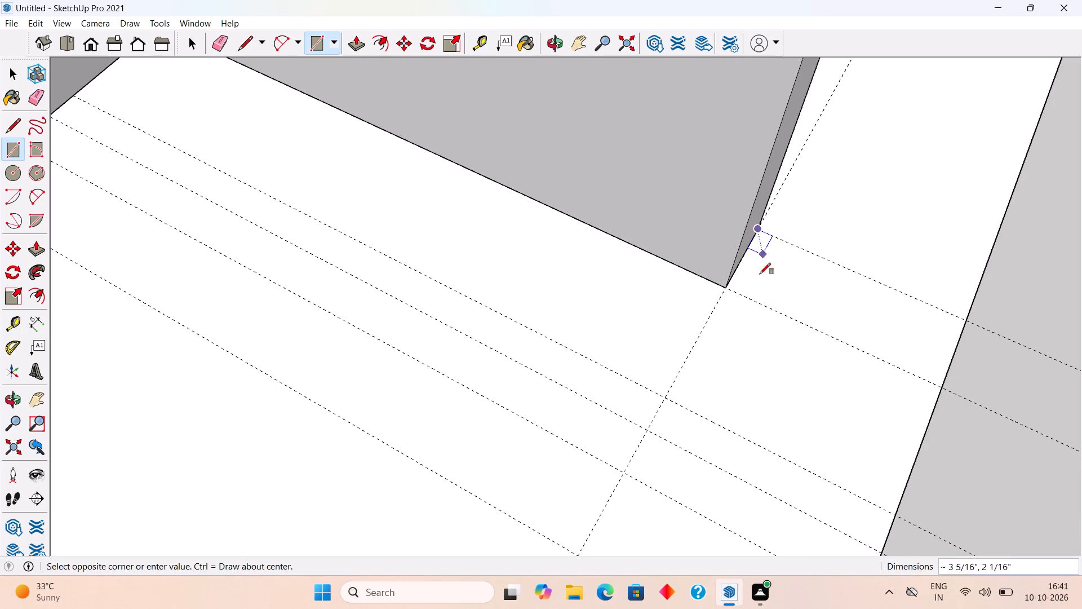
click(898, 517)
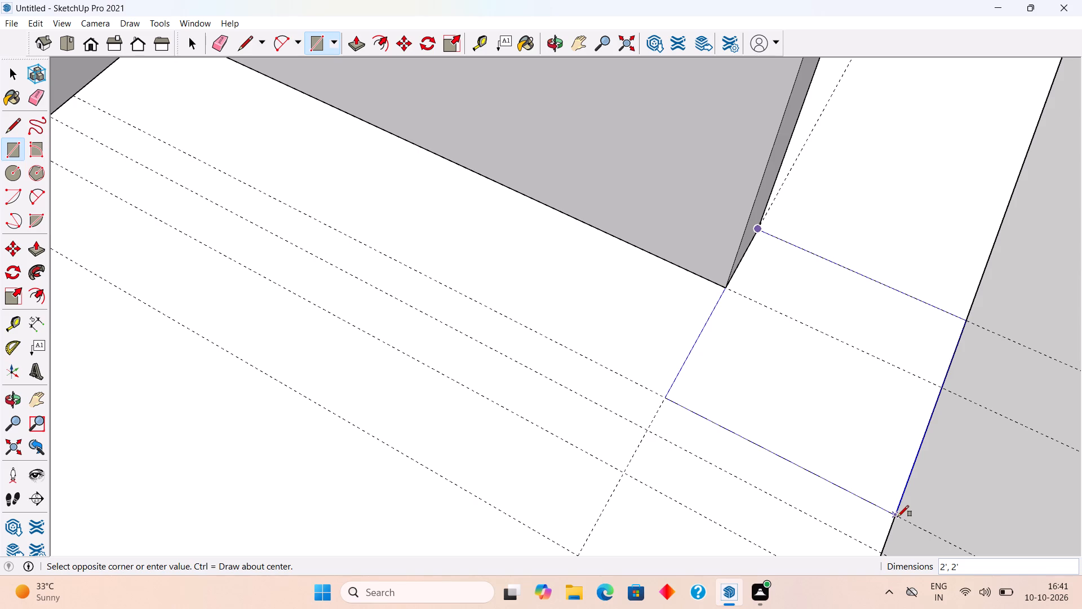
Extrude the 2' by 2' square at the outermost wall's end up 10' to the top of the neighbouring walls.
key(p)
click(873, 492)
scroll(860, 395, down, 8)
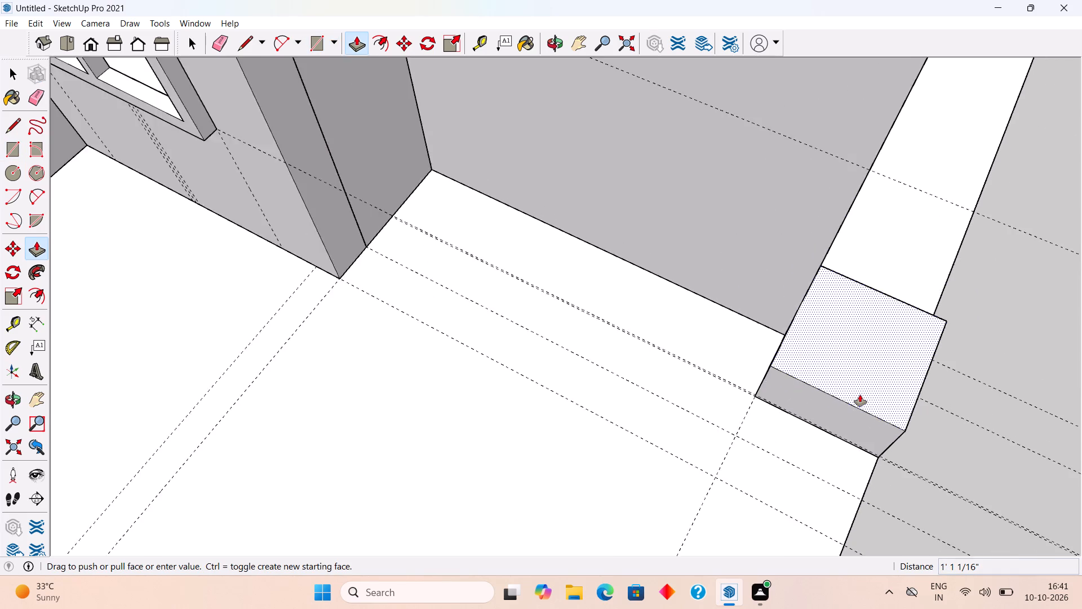
scroll(860, 395, down, 14)
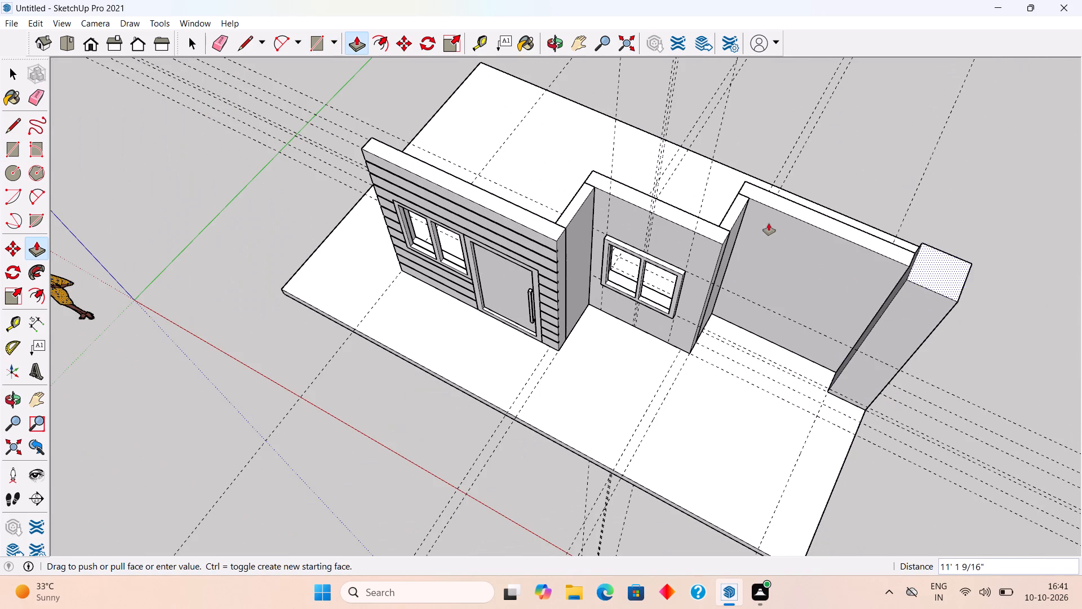
click(726, 227)
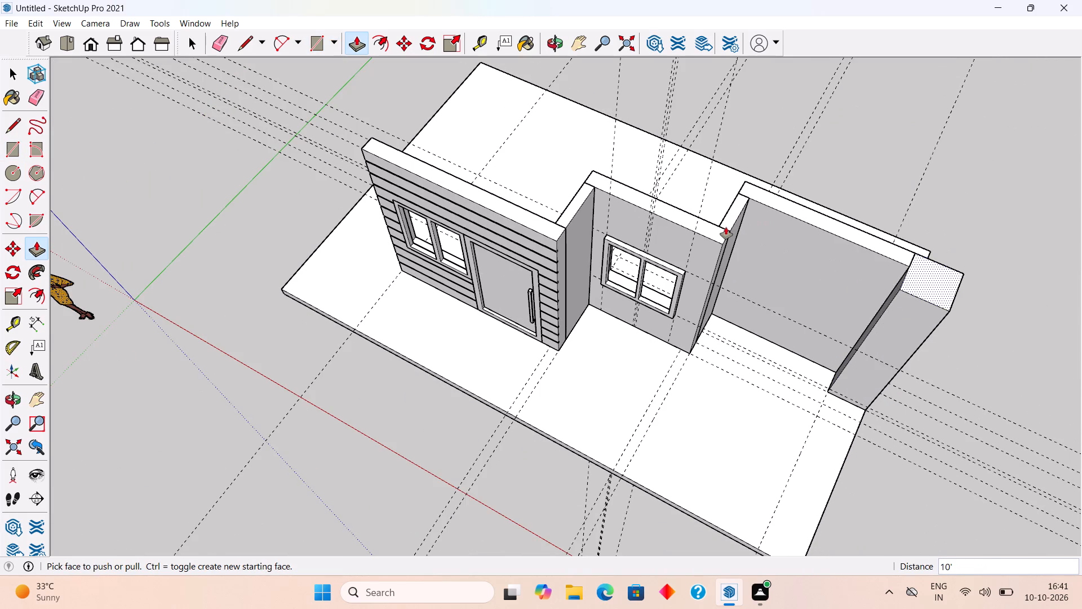
Make the whole extruded end pillar a group.
key(space)
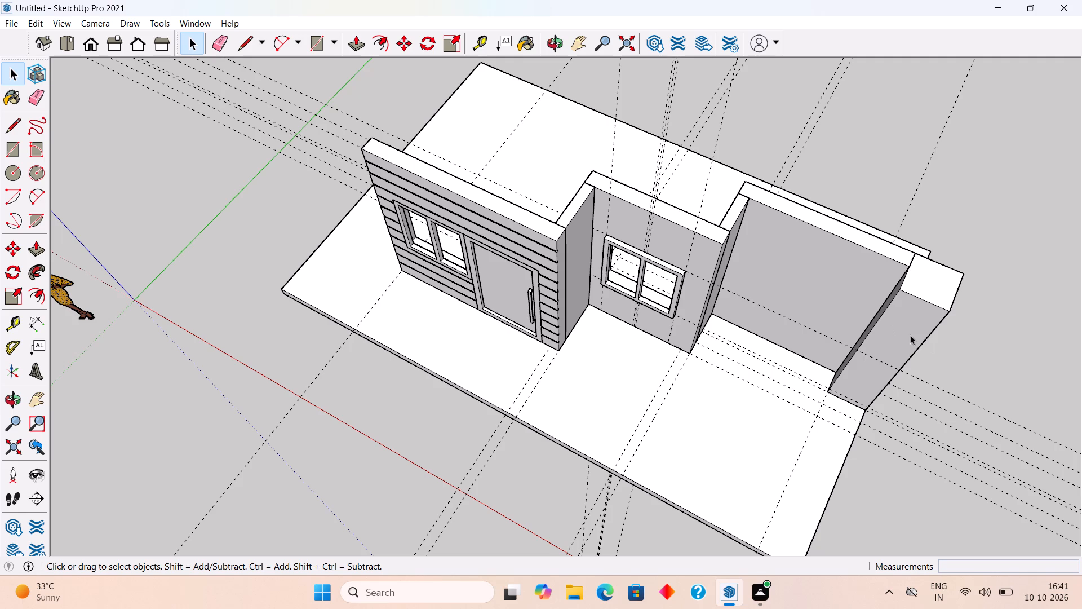
triple_click(910, 335)
triple_click(910, 335)
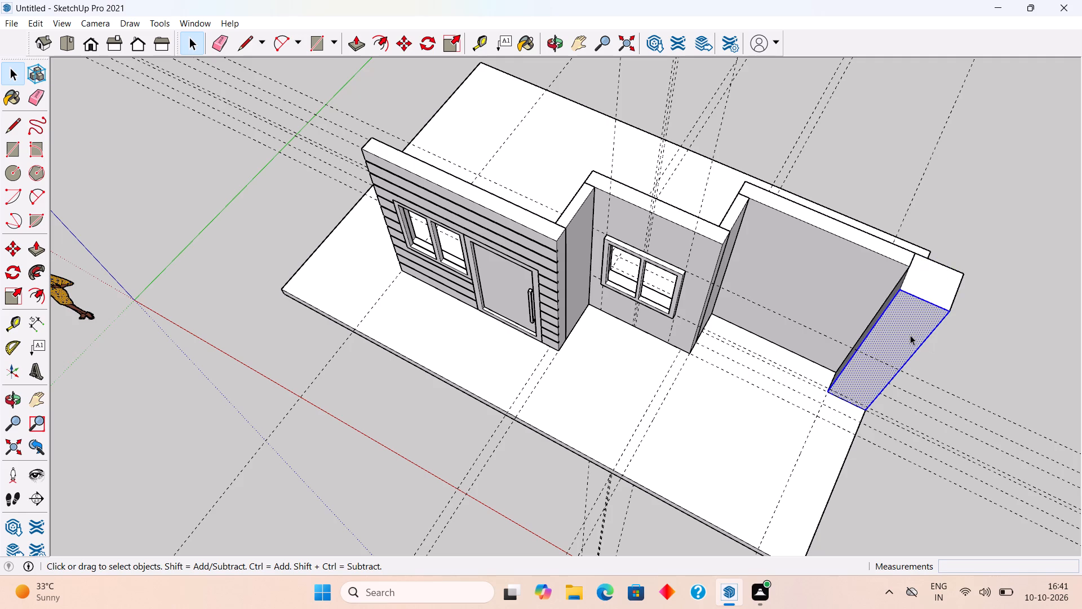
right_click(910, 335)
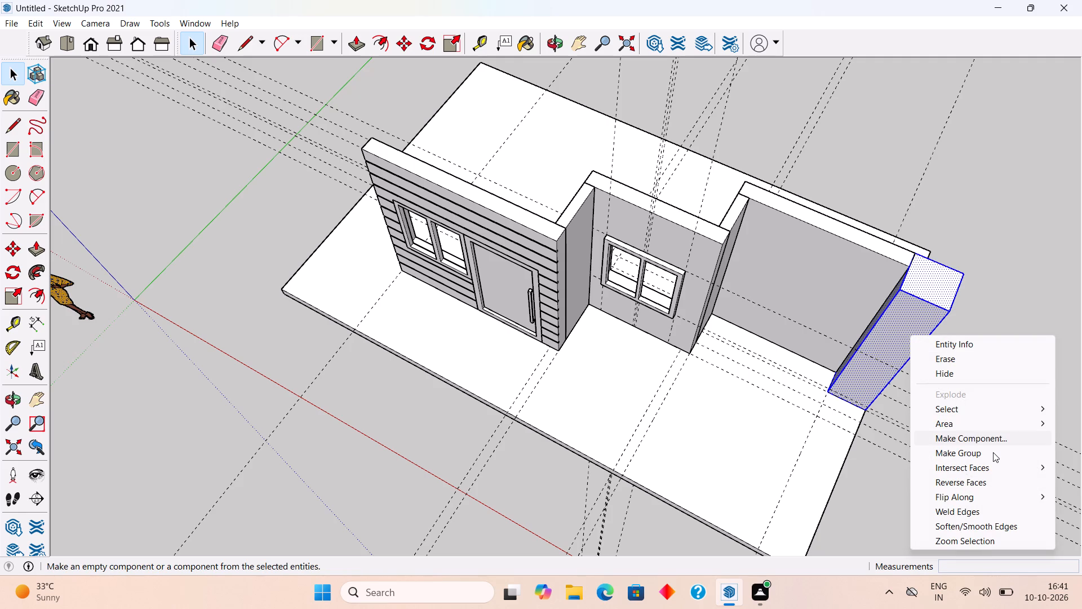
click(993, 452)
Examine the house front with its new end pillar from the side, the front and above at several distances.
scroll(983, 398, down, 3)
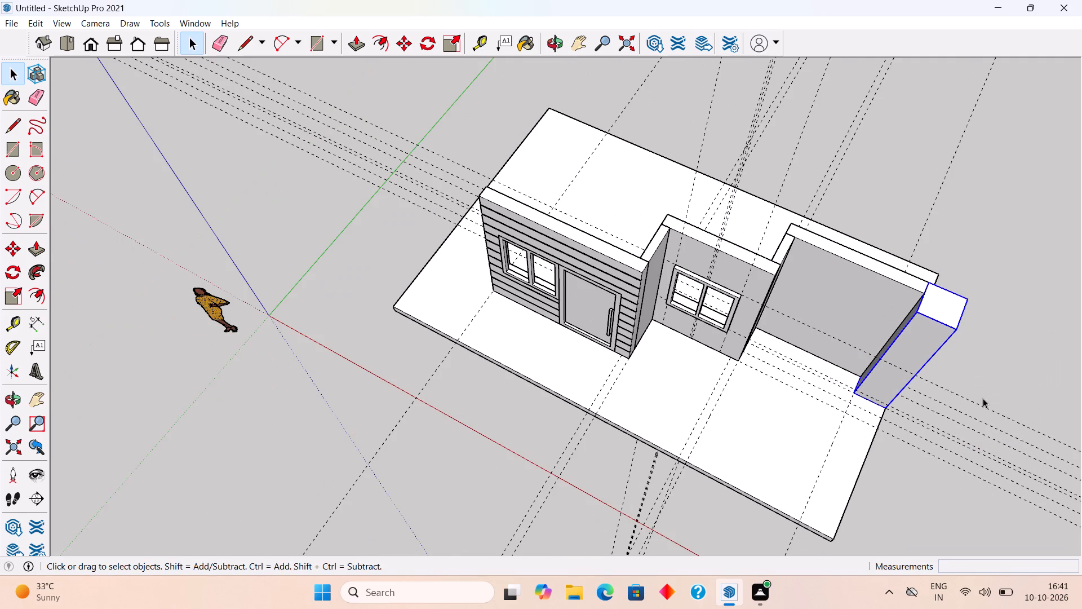
middle_drag(982, 398, 783, 289)
scroll(782, 289, down, 3)
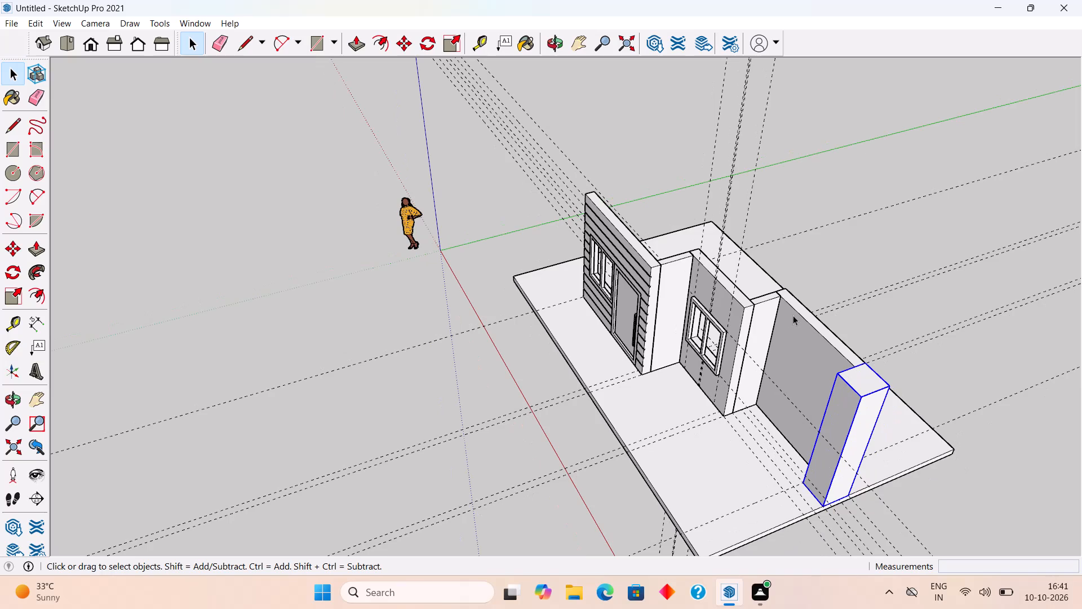
middle_drag(890, 402, 875, 275)
scroll(843, 464, up, 1)
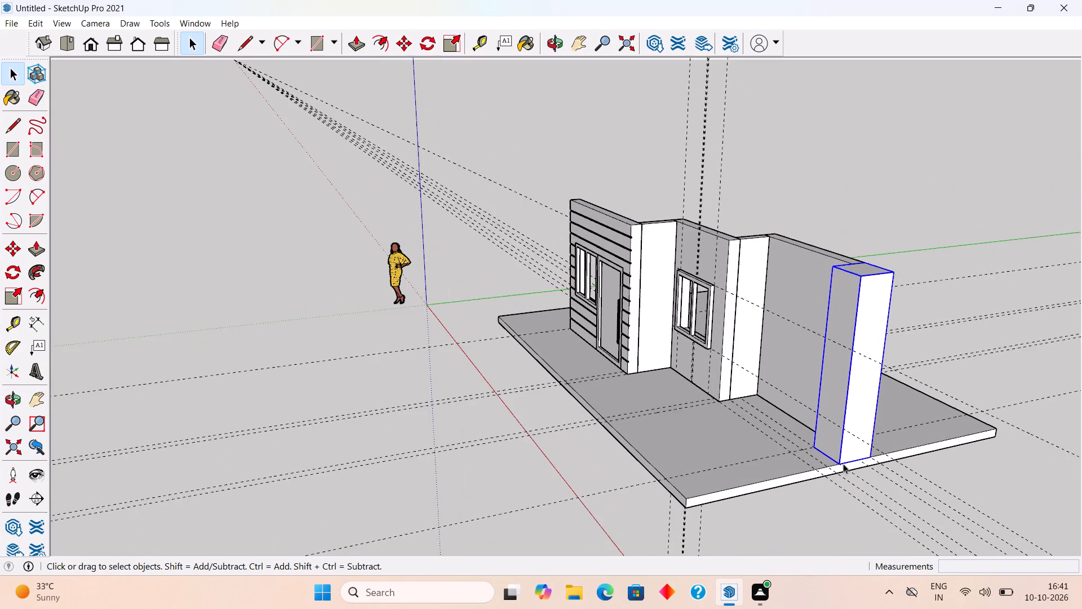
middle_drag(853, 448, 1081, 522)
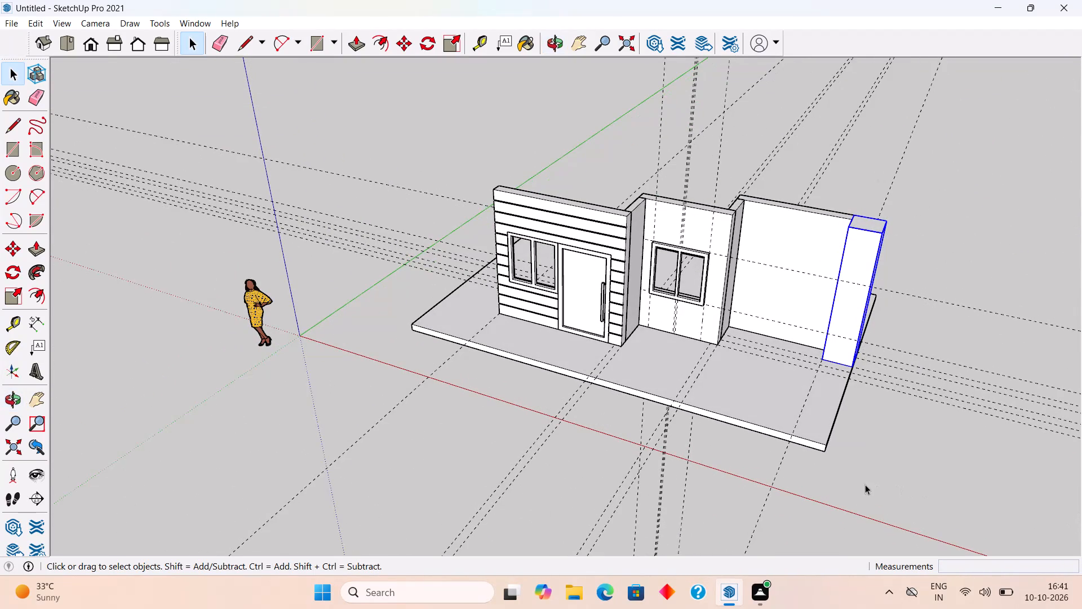
click(865, 484)
middle_drag(520, 381, 802, 368)
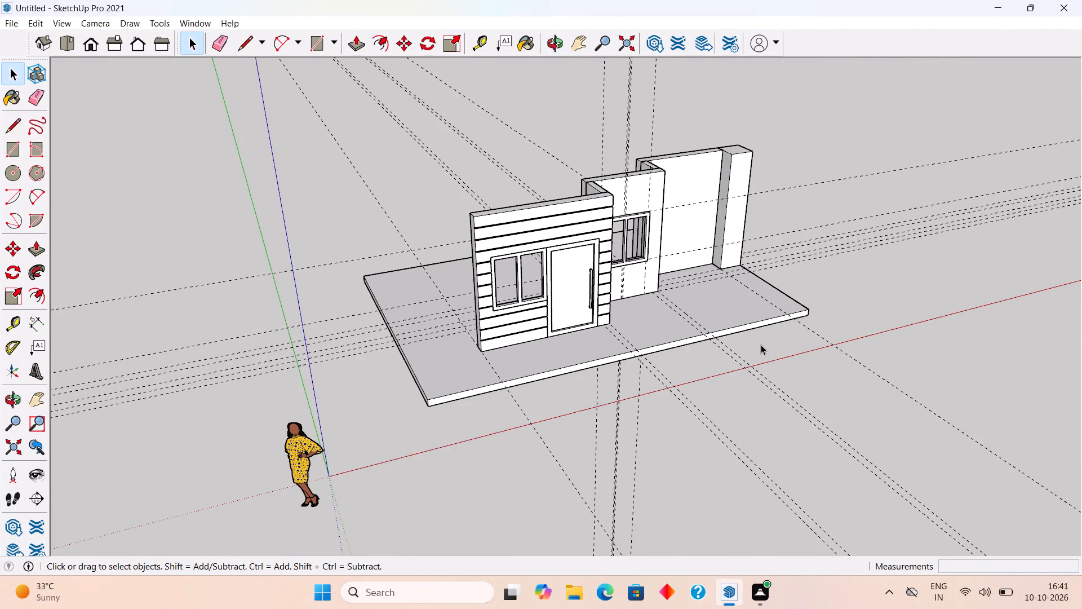
middle_drag(713, 292, 655, 210)
scroll(653, 206, up, 1)
scroll(704, 317, up, 2)
middle_drag(721, 323, 685, 342)
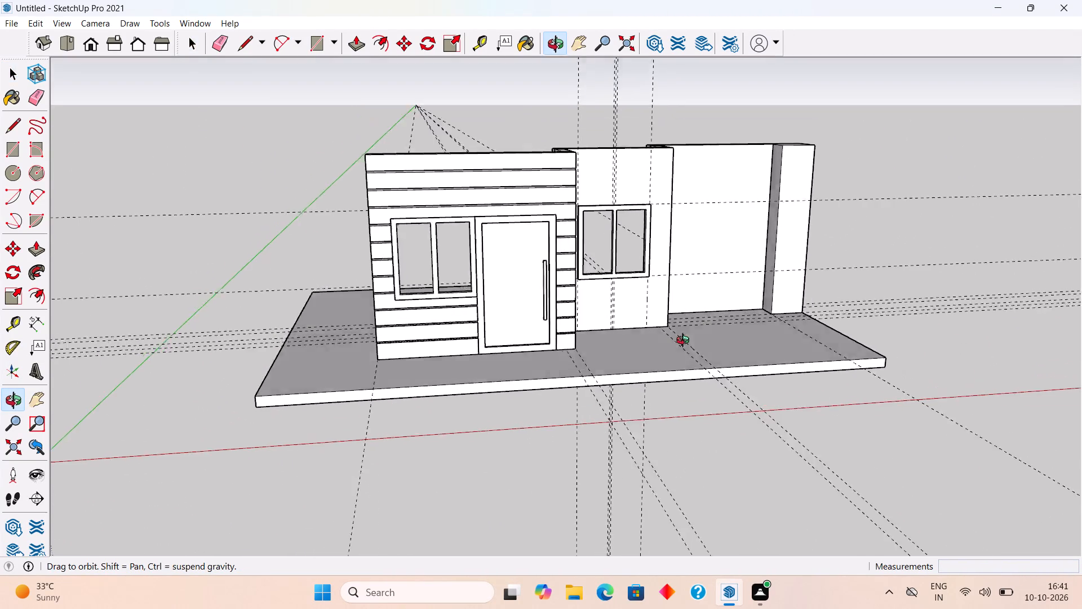
middle_drag(685, 342, 615, 349)
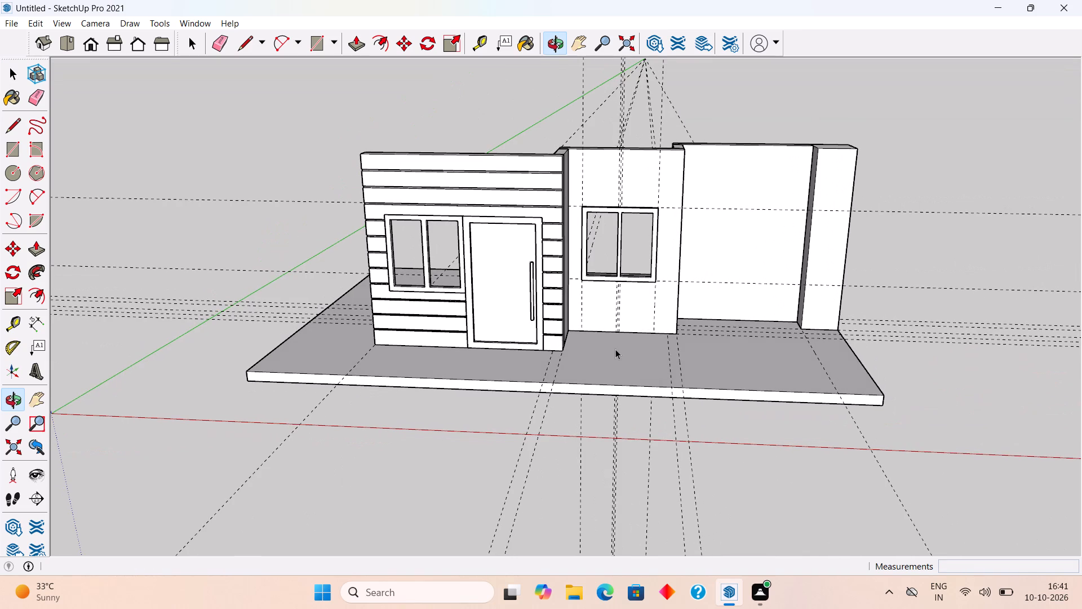
scroll(538, 289, up, 1)
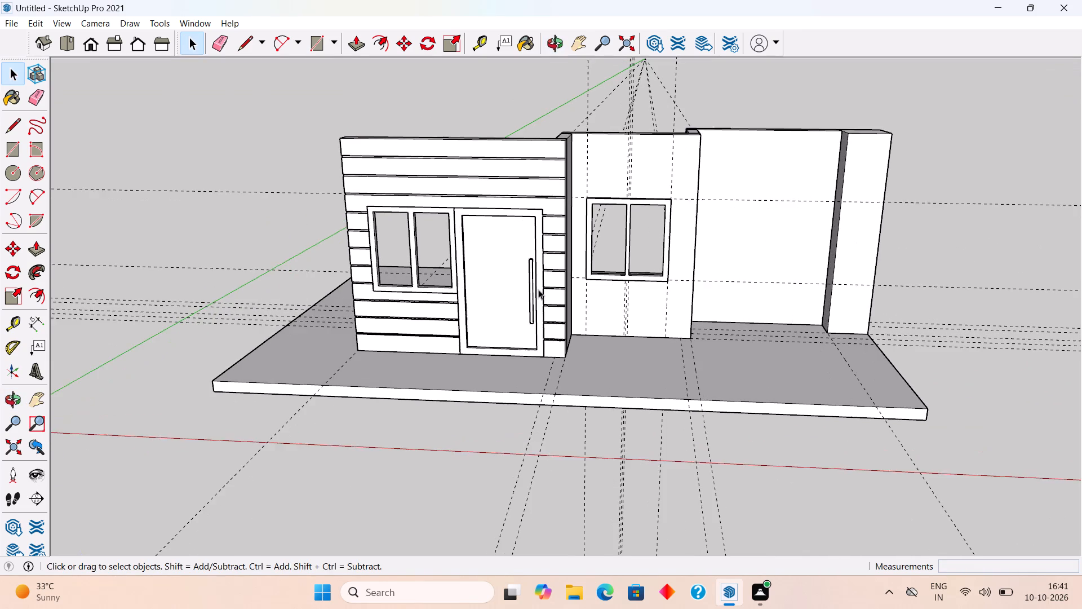
scroll(538, 289, down, 2)
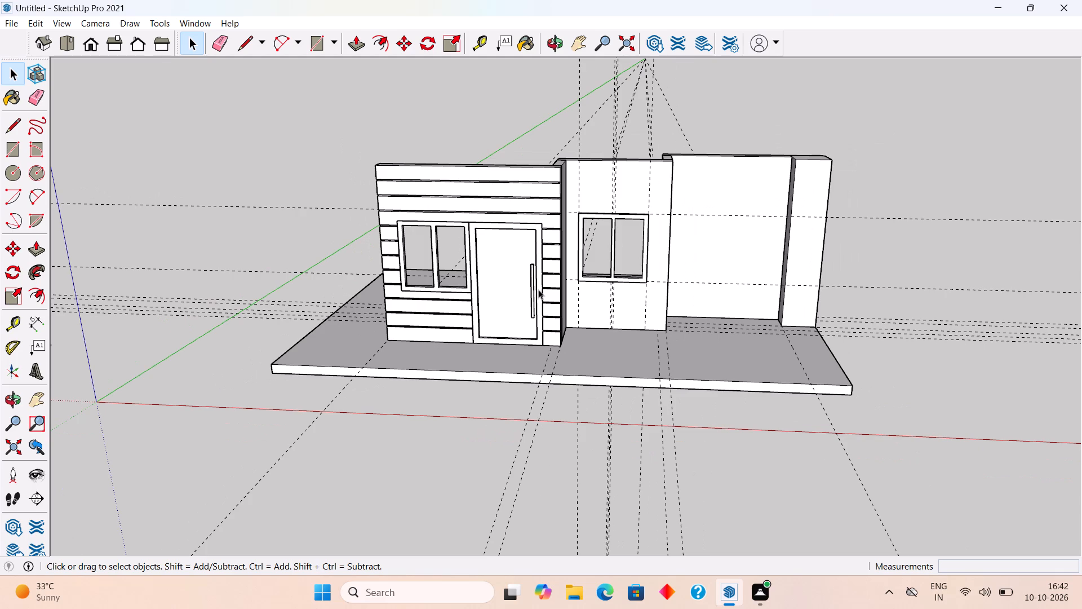
scroll(538, 289, up, 4)
scroll(491, 257, up, 5)
scroll(491, 257, down, 4)
scroll(491, 255, up, 1)
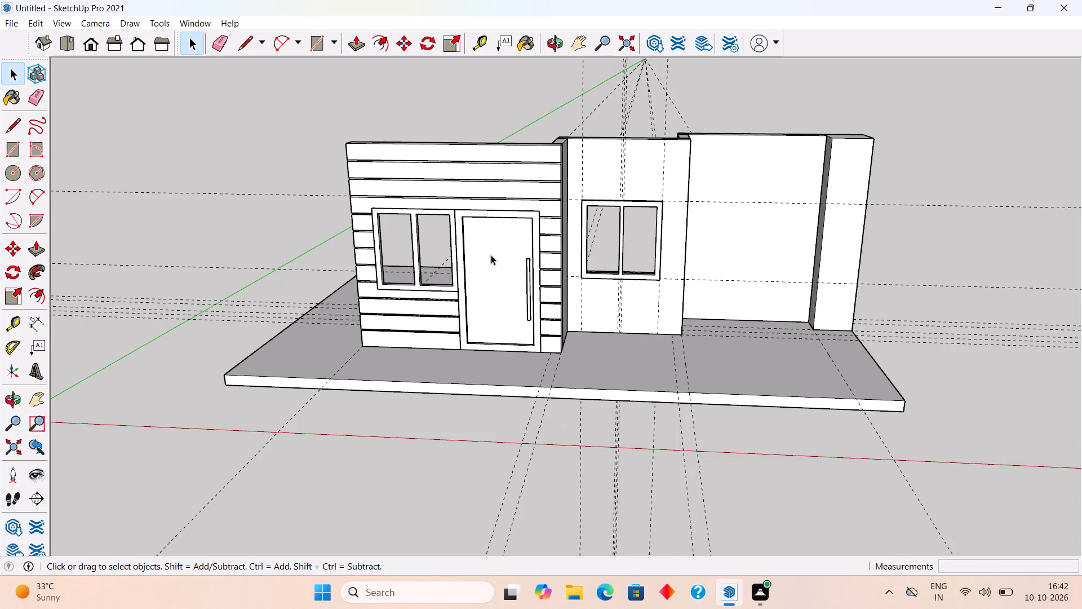
middle_drag(504, 285, 493, 351)
scroll(493, 351, down, 3)
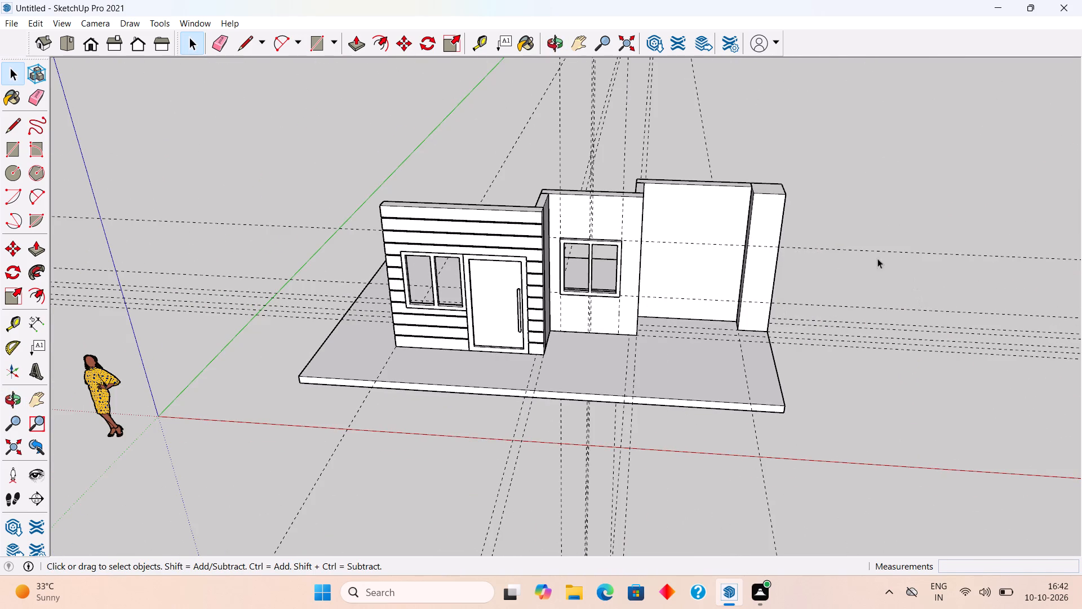
Select the end pillar, the outermost wall and the middle window wall one after another to check them as separate objects.
click(772, 232)
click(739, 236)
click(631, 258)
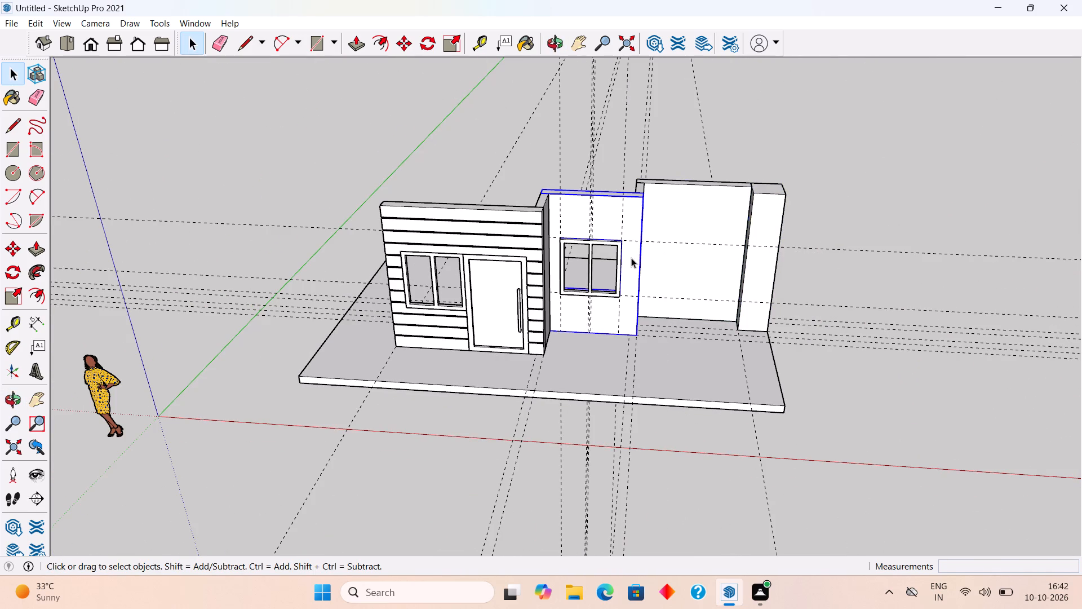
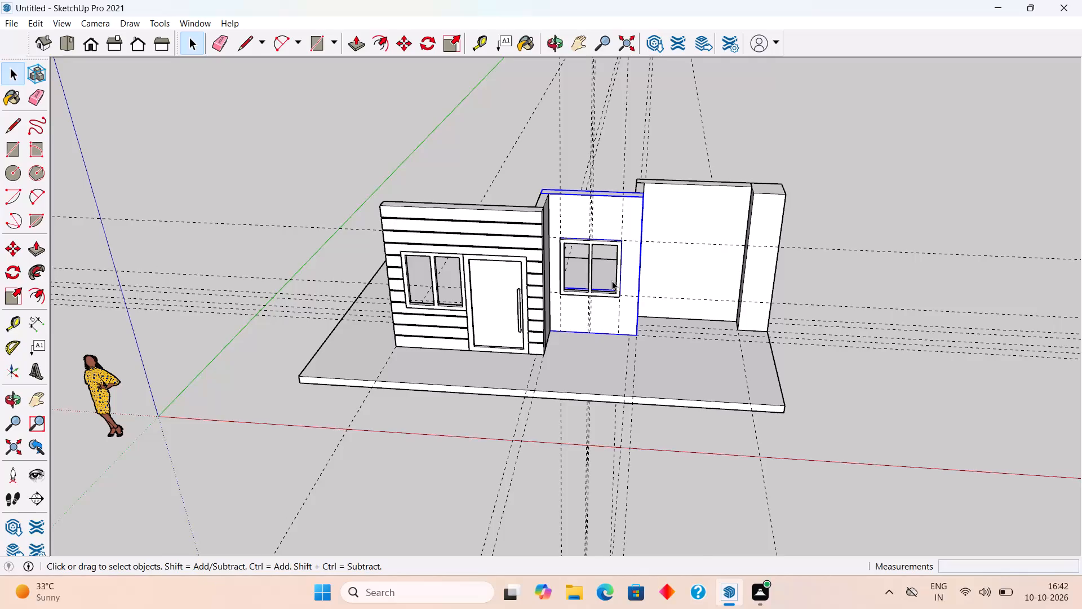
Examine the house front from the front, above and the side, including the middle wall's window and the grooved wall.
scroll(612, 281, down, 1)
scroll(587, 232, up, 10)
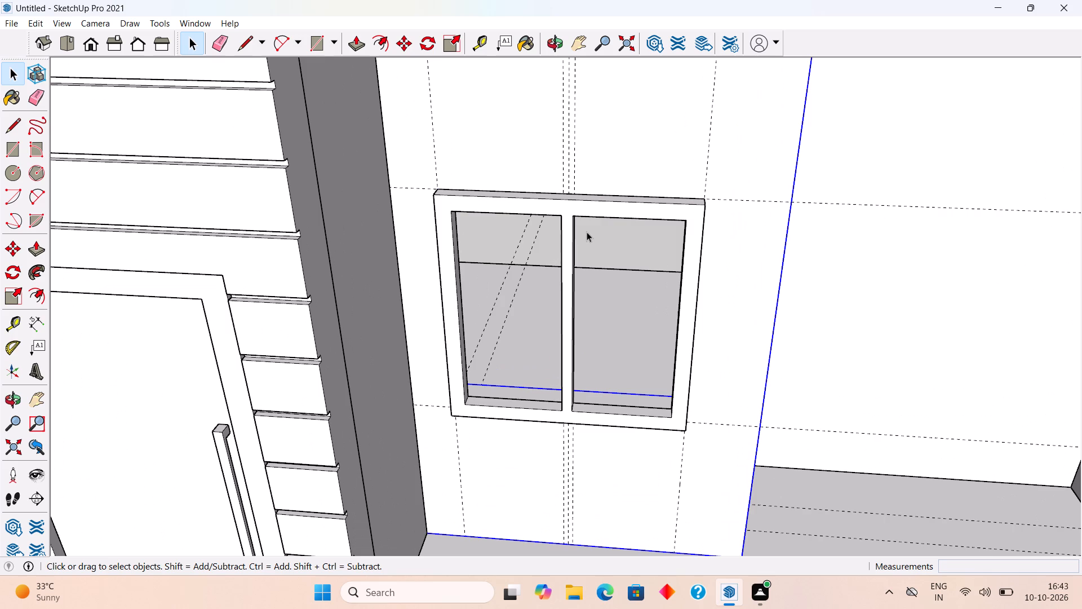
scroll(587, 232, up, 4)
scroll(587, 232, down, 20)
scroll(587, 232, down, 13)
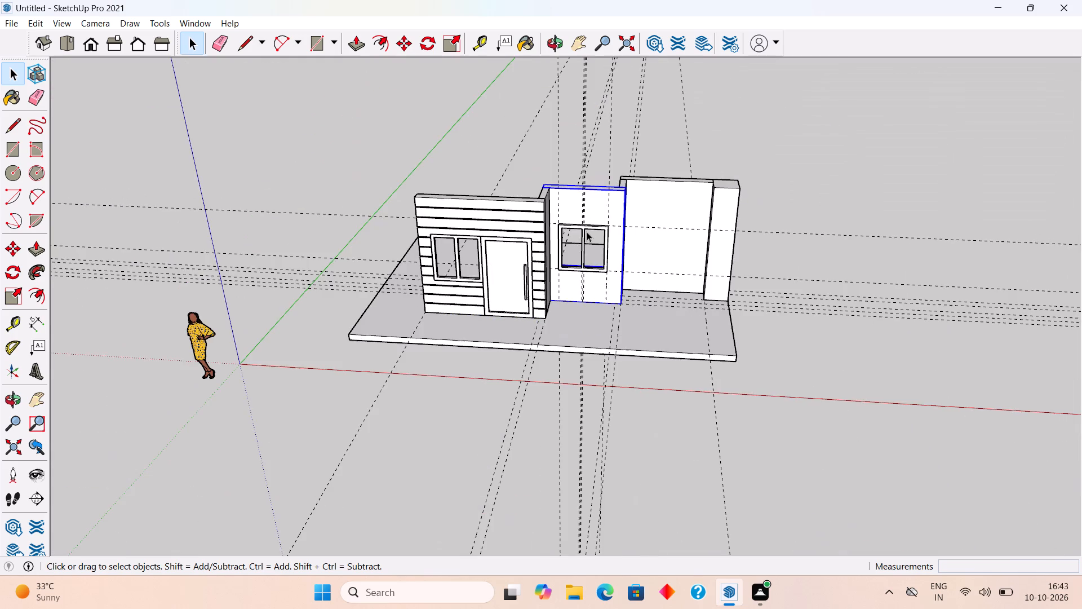
middle_drag(601, 223, 663, 135)
click(693, 136)
scroll(588, 280, up, 5)
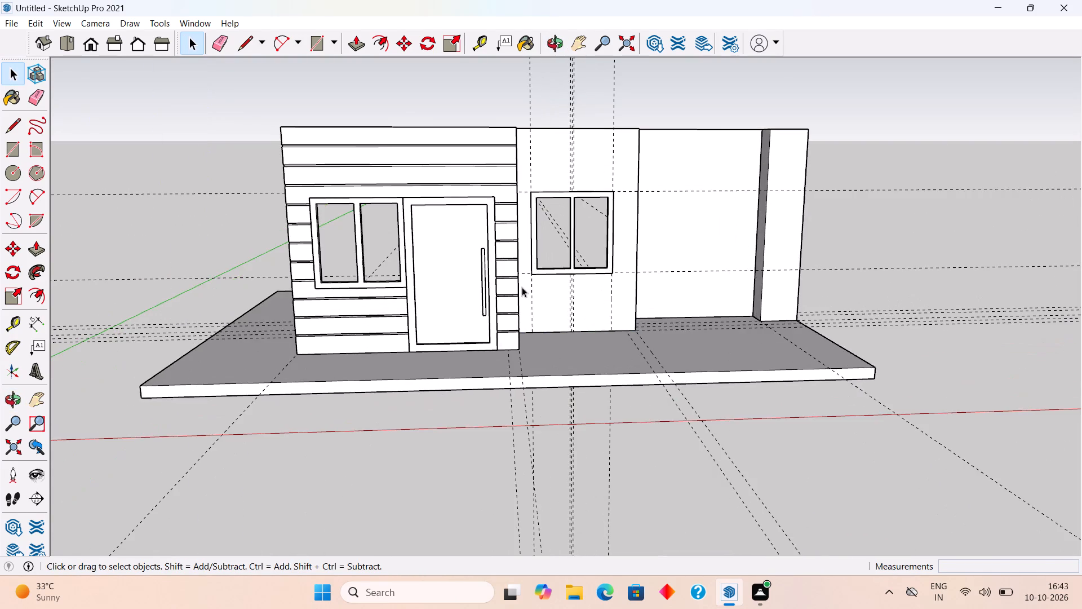
middle_drag(522, 287, 753, 361)
scroll(761, 366, down, 8)
middle_drag(691, 336, 606, 335)
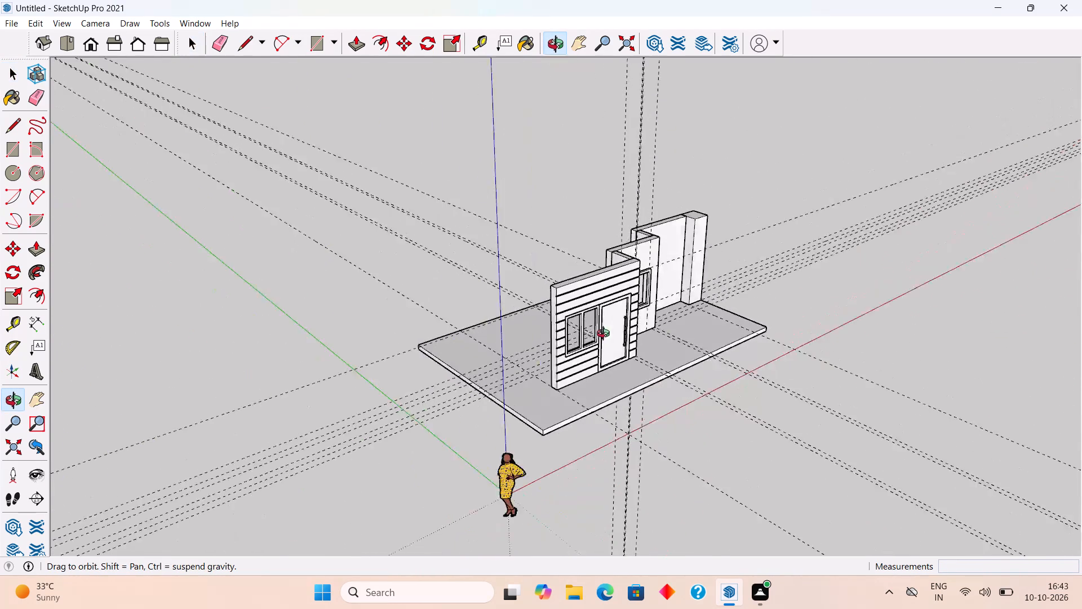
middle_drag(606, 335, 431, 245)
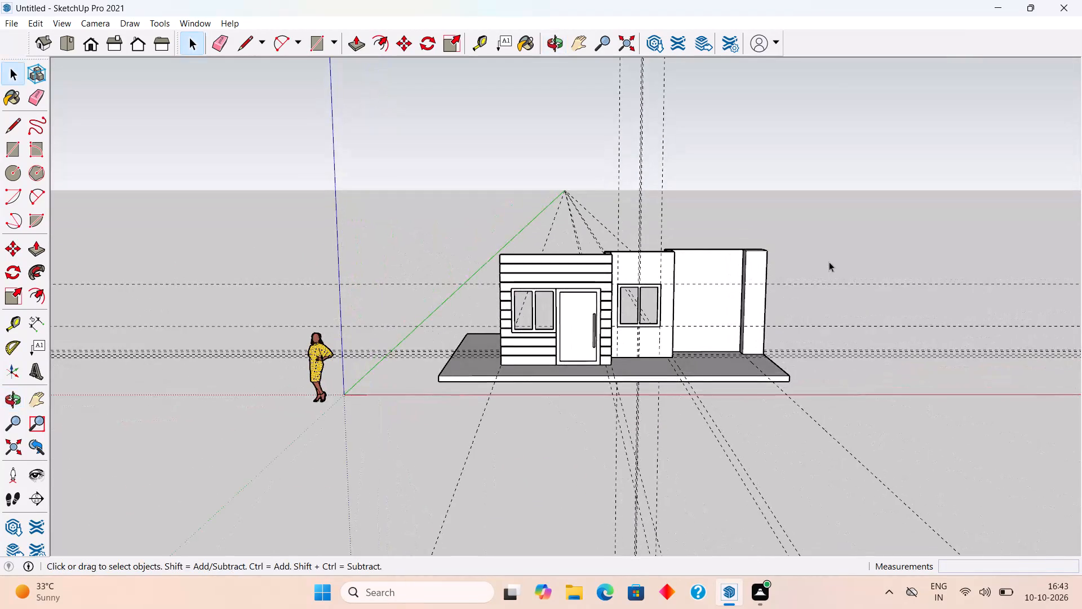
scroll(637, 291, up, 5)
middle_drag(749, 261, 830, 315)
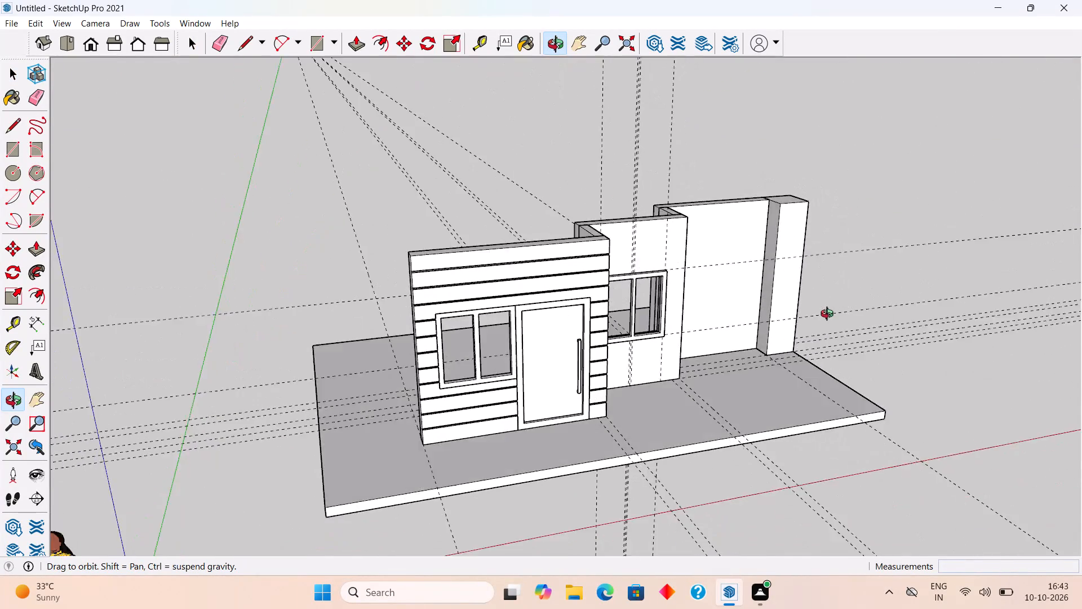
middle_drag(830, 315, 818, 314)
scroll(793, 308, down, 7)
middle_drag(762, 345, 639, 451)
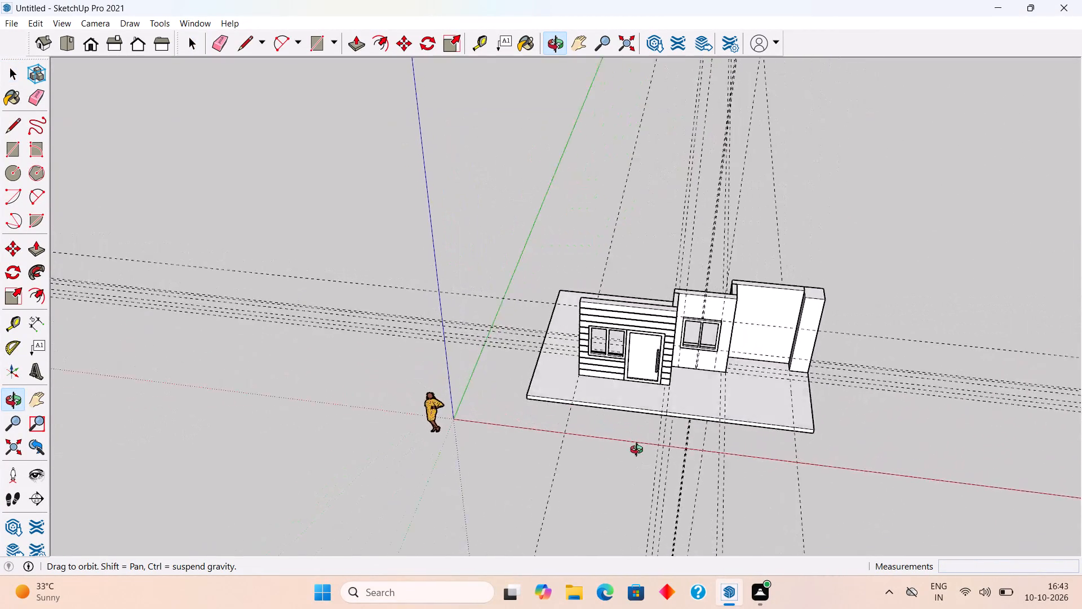
middle_drag(639, 451, 720, 408)
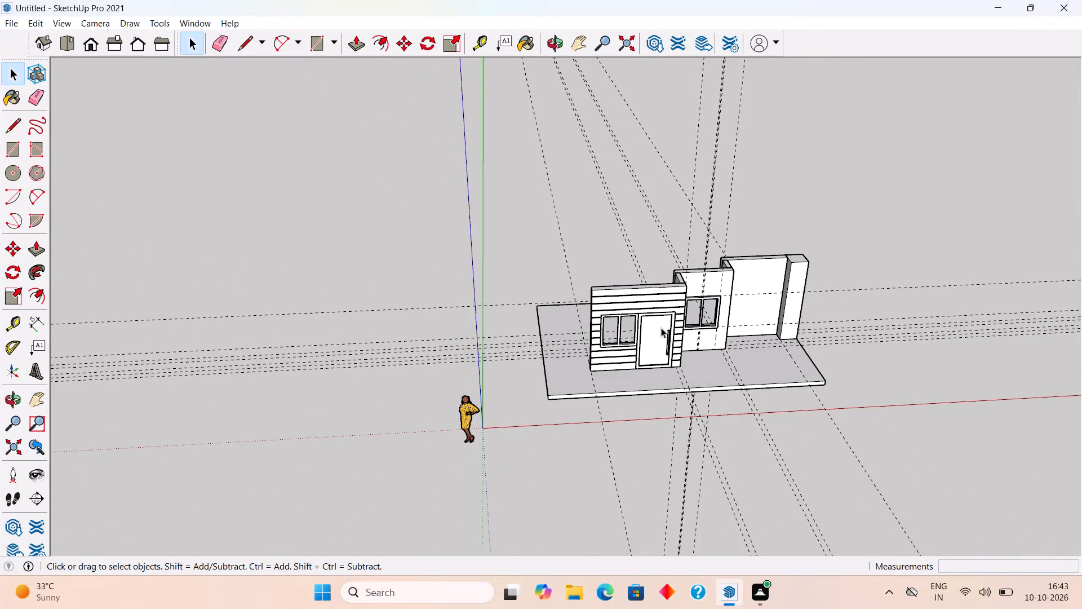
scroll(637, 338, up, 2)
middle_drag(663, 367, 644, 374)
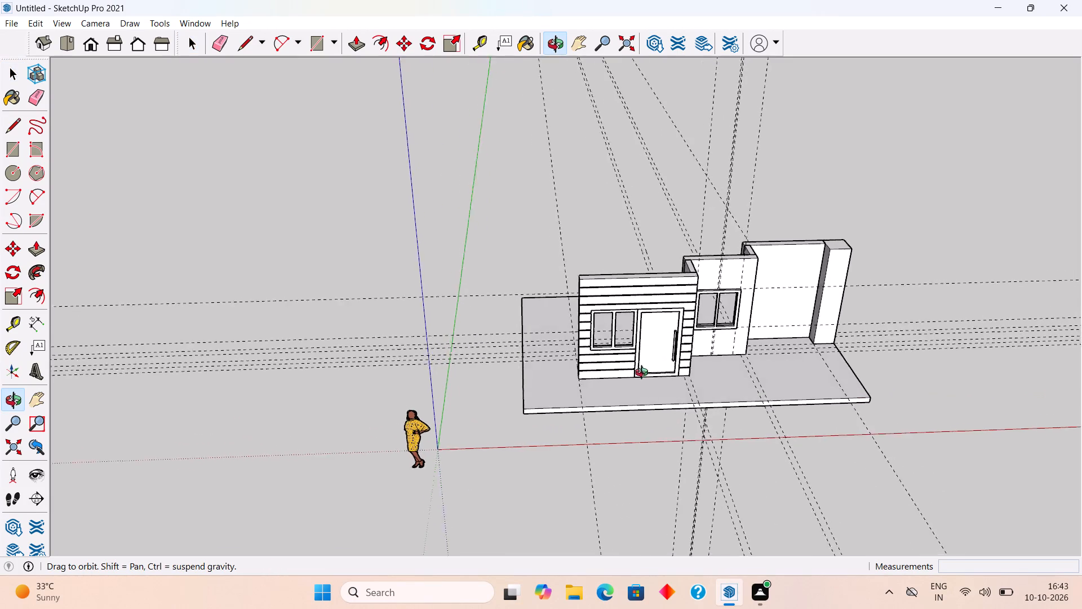
middle_drag(644, 374, 621, 383)
scroll(619, 383, up, 2)
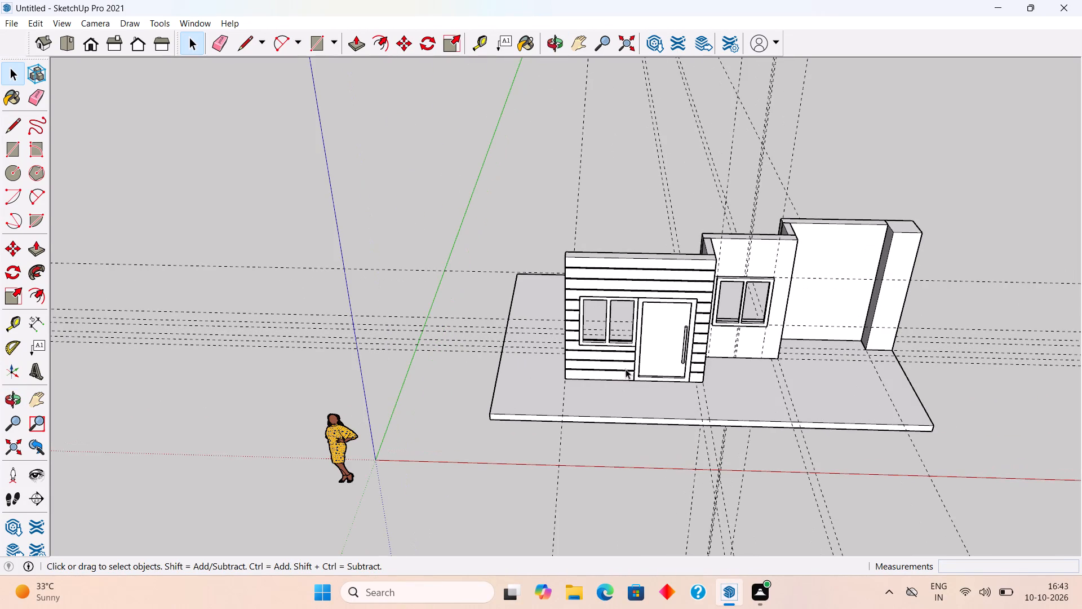
scroll(626, 368, up, 5)
middle_drag(641, 351, 775, 358)
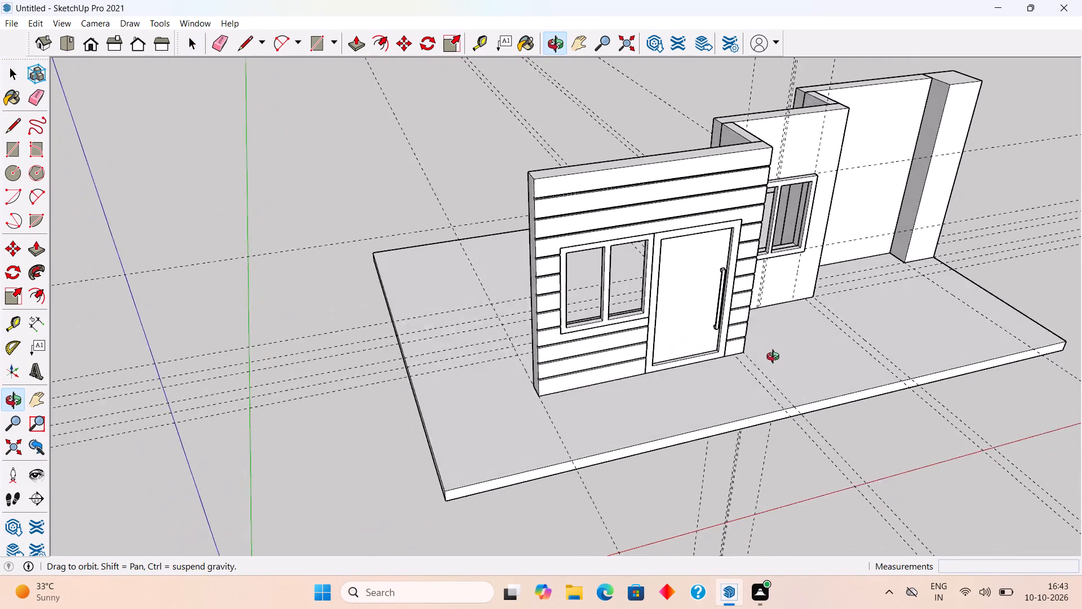
middle_drag(775, 358, 841, 367)
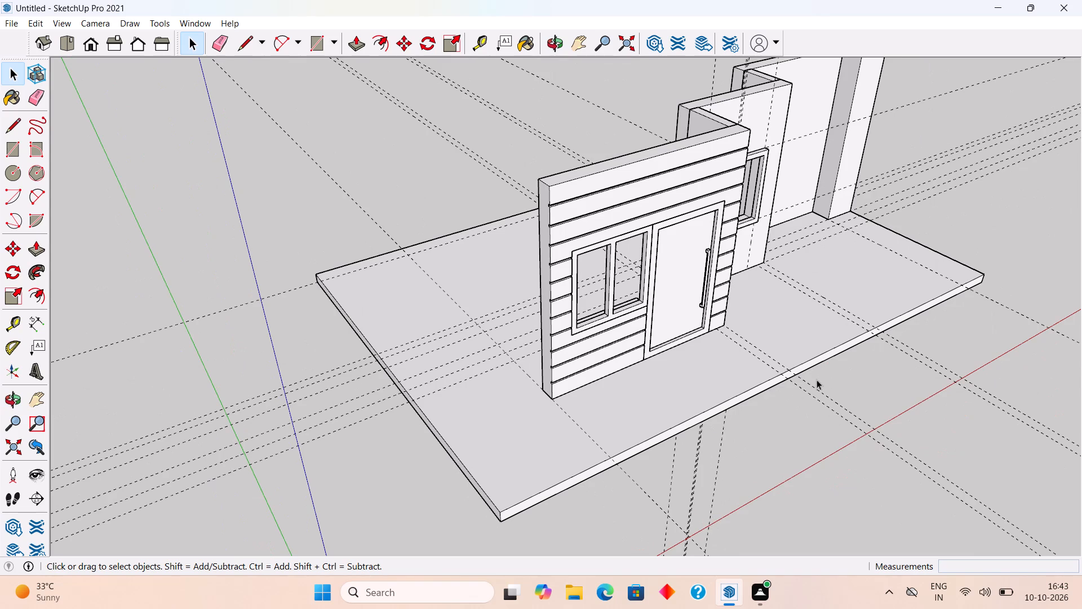
Place a guide 9" outward from the existing guide along the grooved wall's free end.
scroll(776, 378, up, 5)
scroll(638, 316, up, 4)
scroll(617, 315, down, 3)
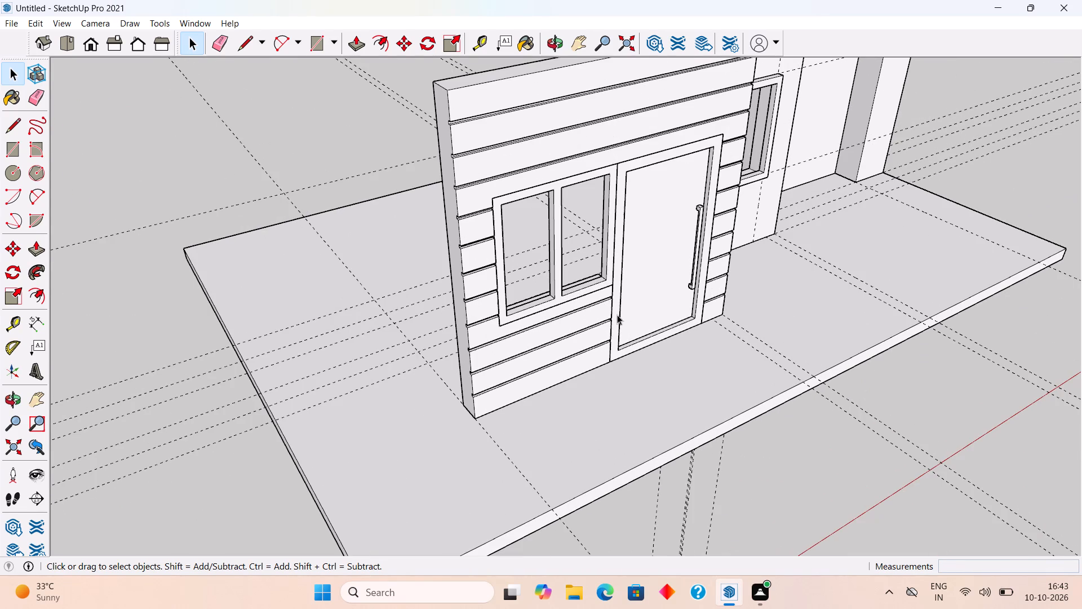
middle_drag(618, 314, 790, 290)
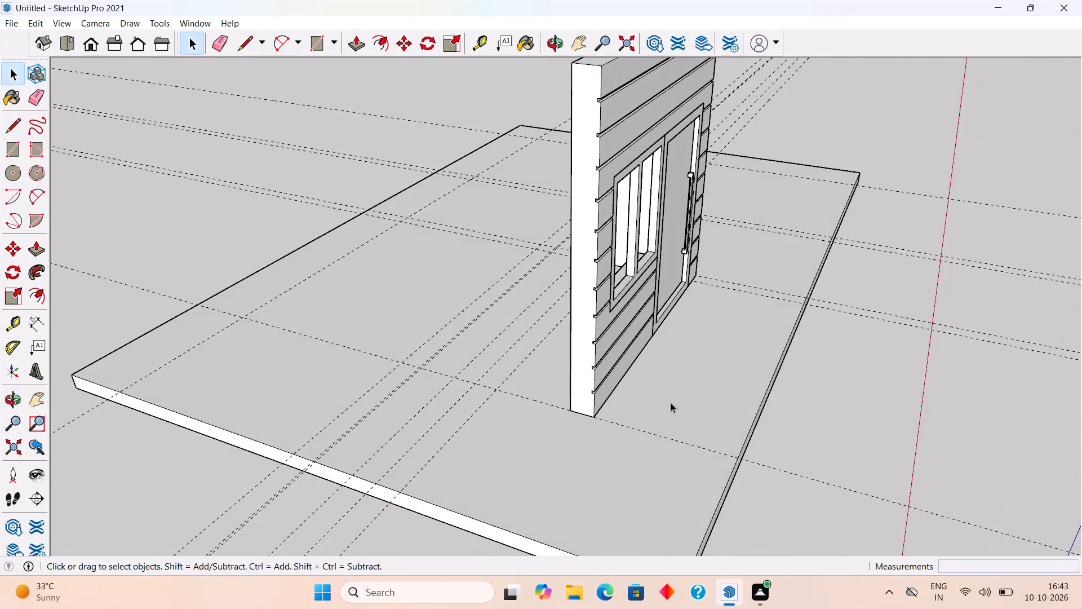
scroll(670, 404, up, 3)
middle_drag(690, 431, 770, 456)
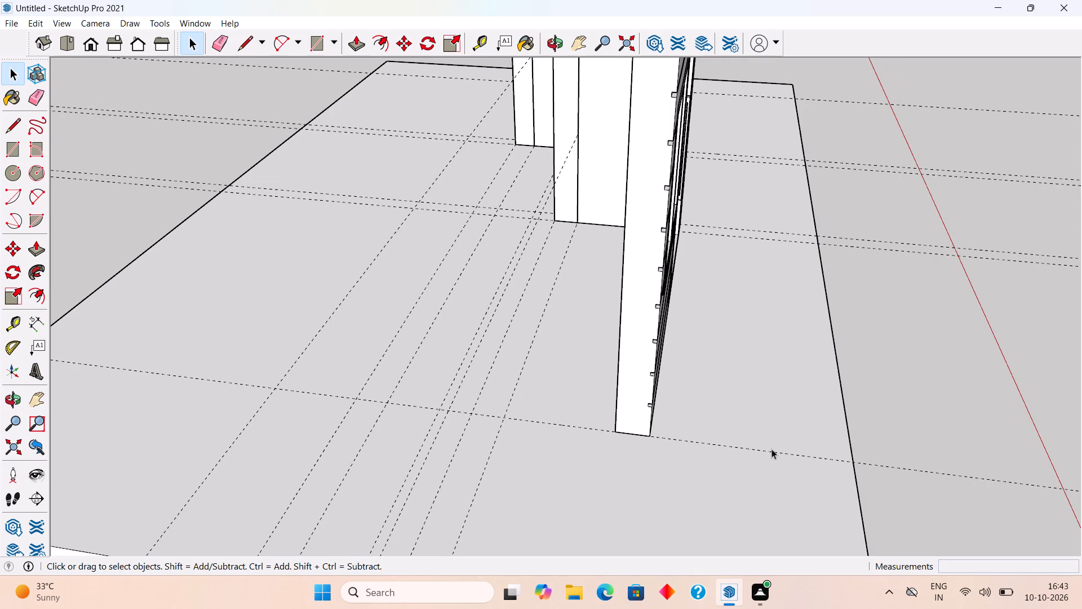
scroll(565, 418, up, 3)
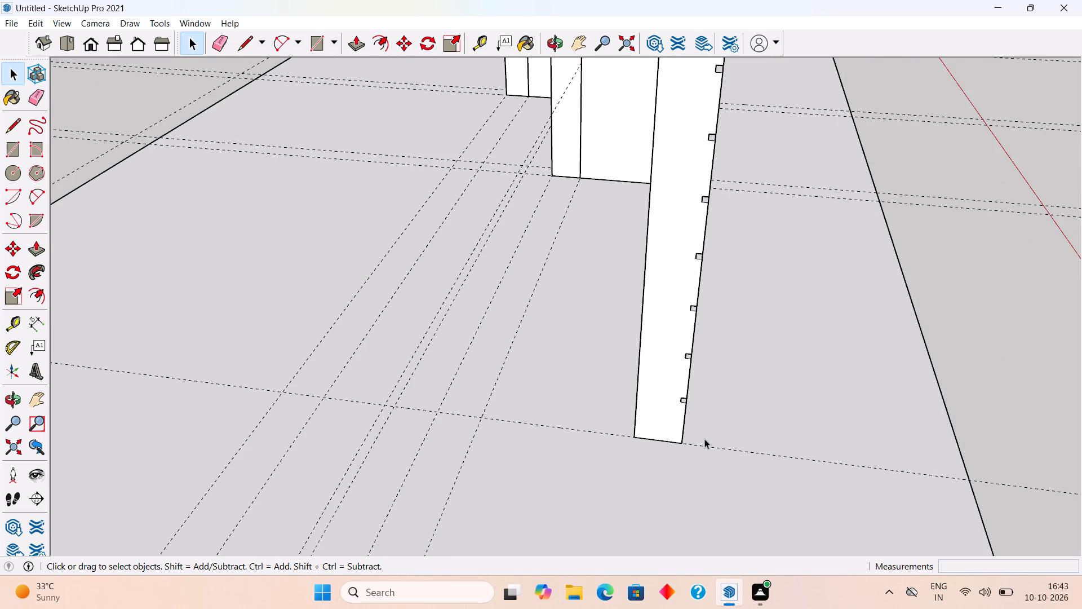
key(t)
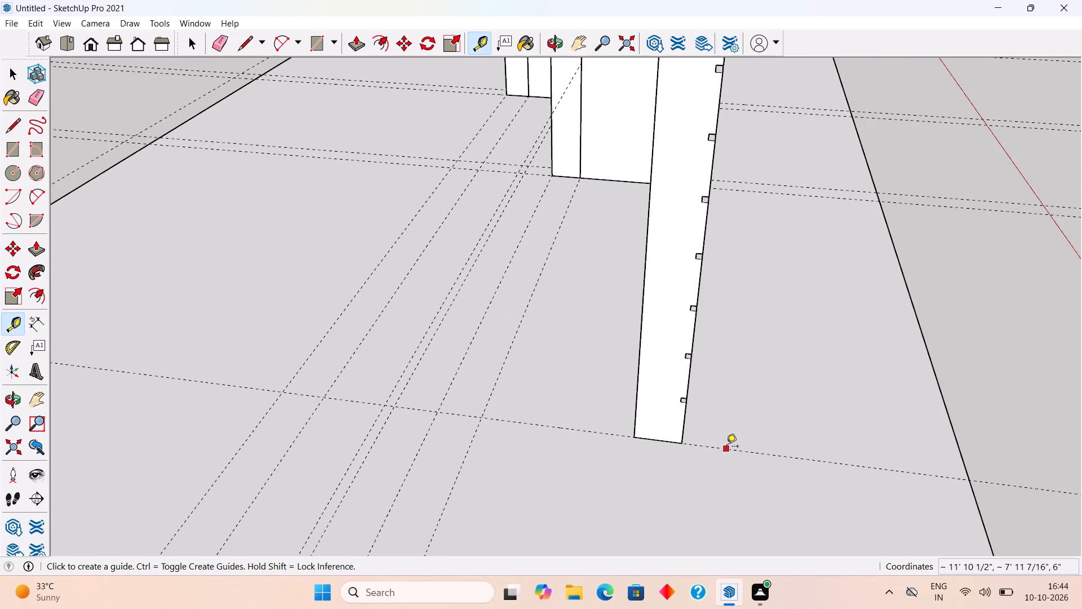
click(726, 447)
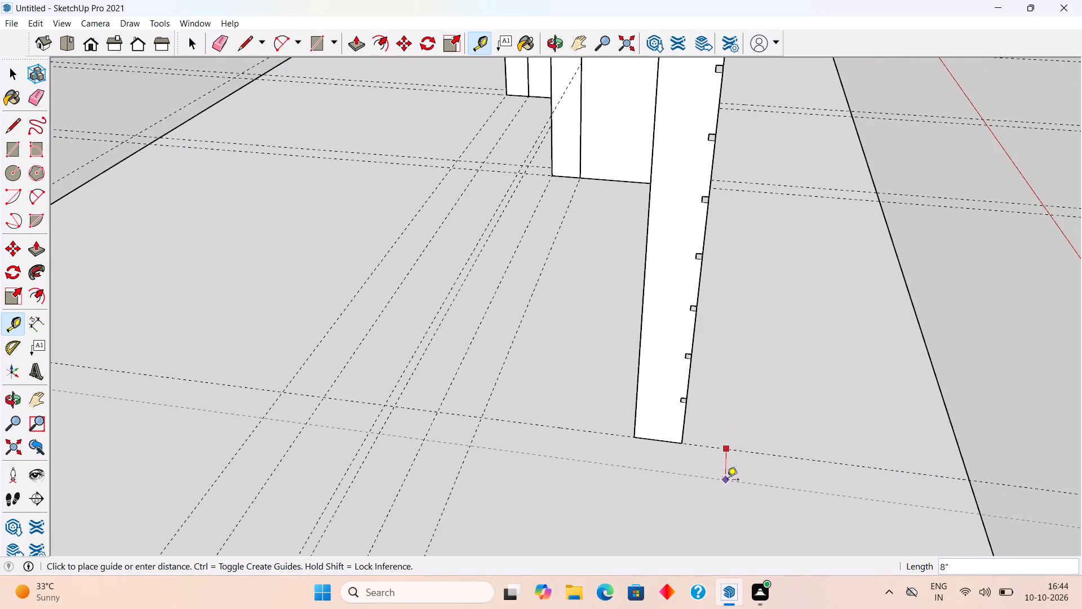
text(9")
key(Return)
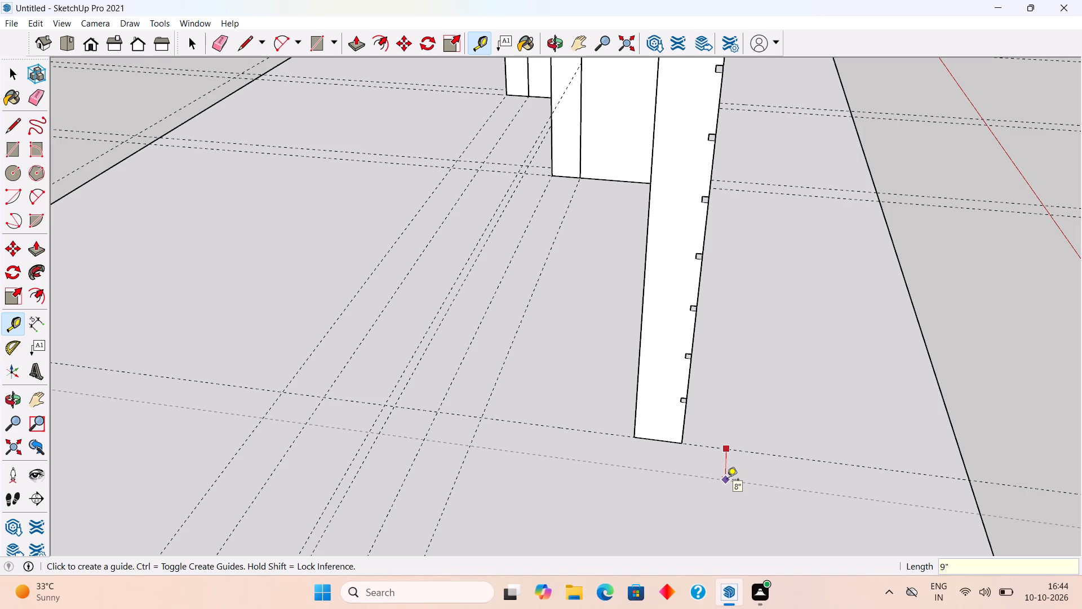
Place a guide along the grooved wall's rear bottom edge, running through its free-end corner.
double_click(636, 439)
middle_drag(633, 438, 770, 429)
scroll(761, 389, up, 2)
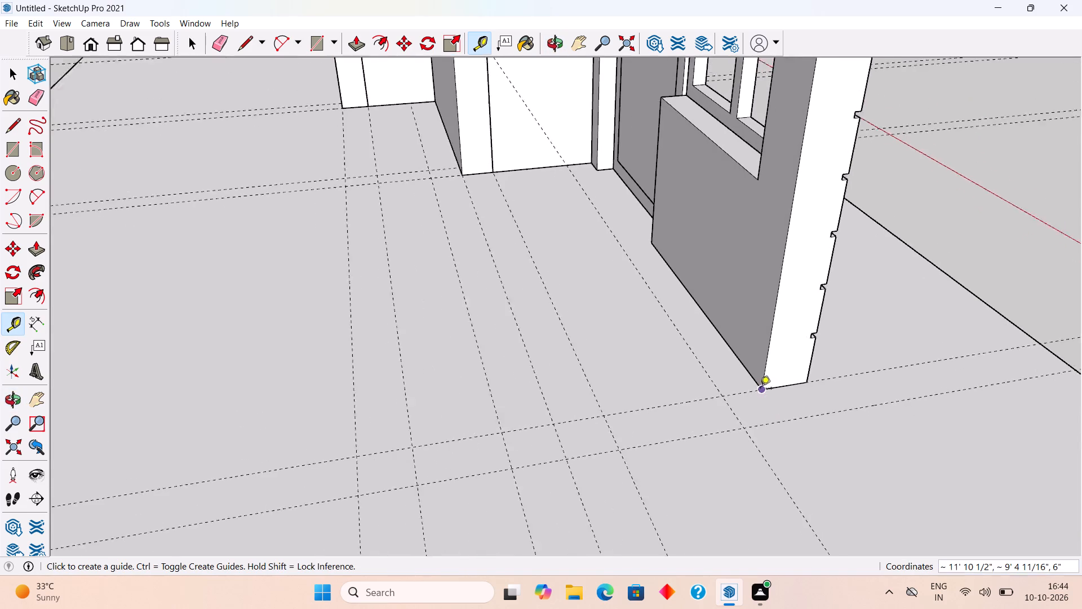
scroll(760, 389, up, 6)
double_click(753, 379)
Place a parallel guide 2'9" from the grooved wall's rear-edge guide, towards the slab's front edge.
middle_drag(795, 457, 746, 462)
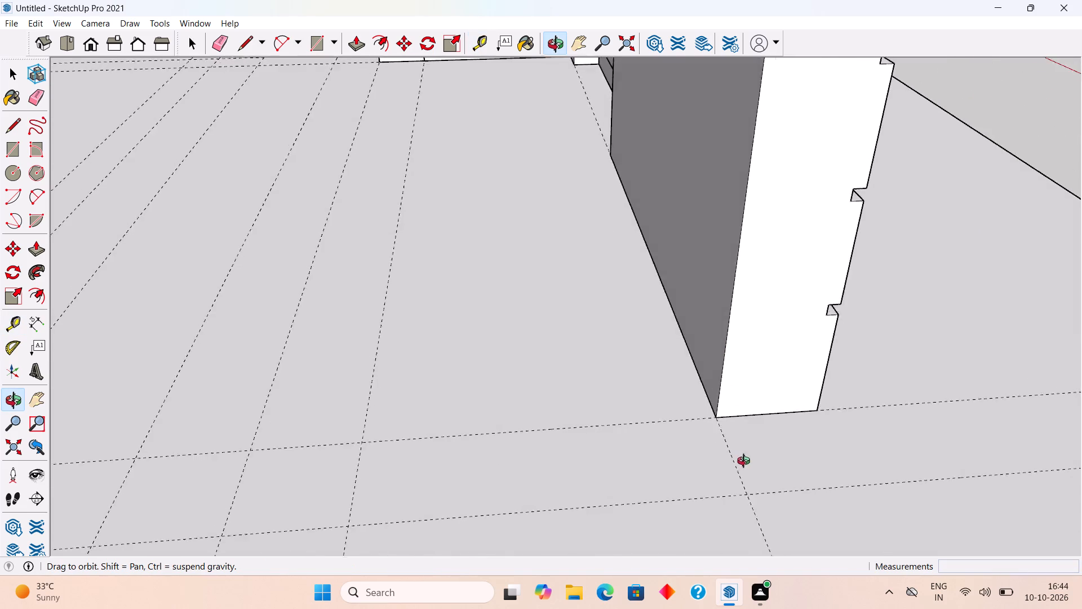
middle_drag(746, 462, 578, 418)
scroll(574, 418, down, 9)
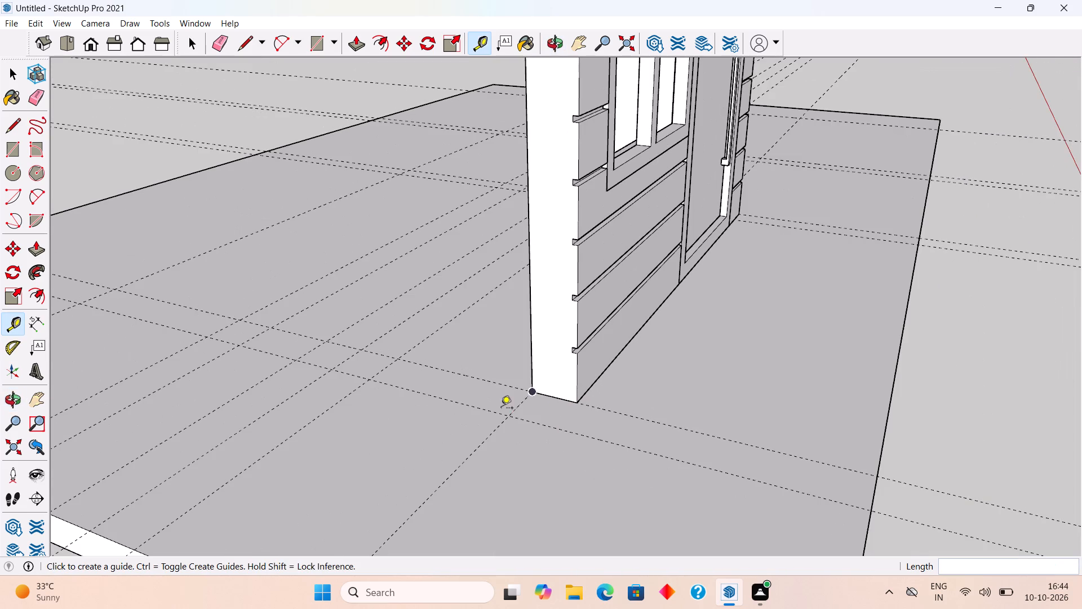
click(517, 411)
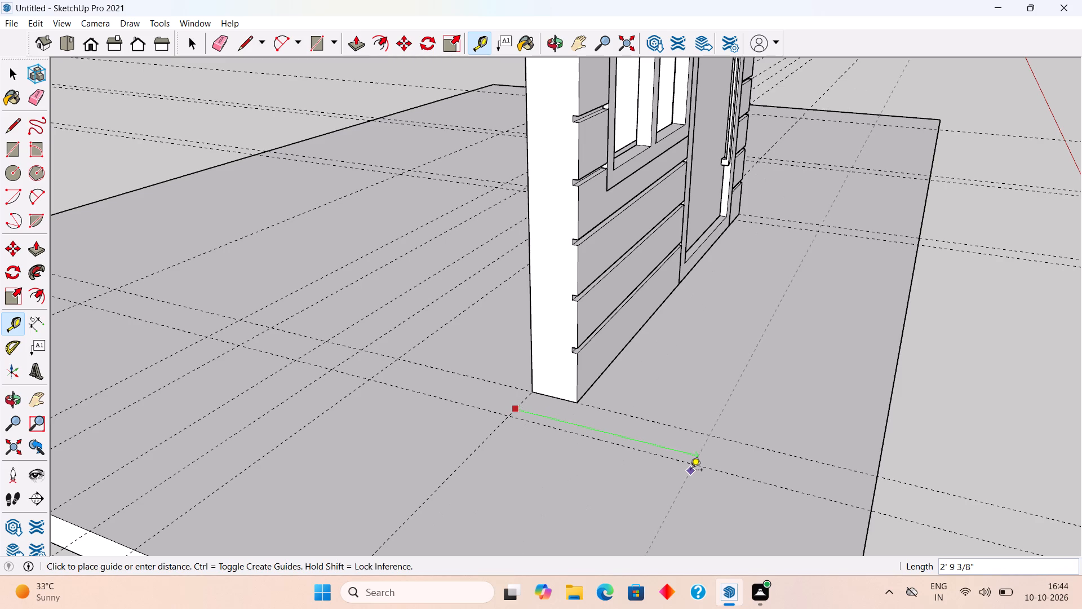
text(2'9')
key(Return)
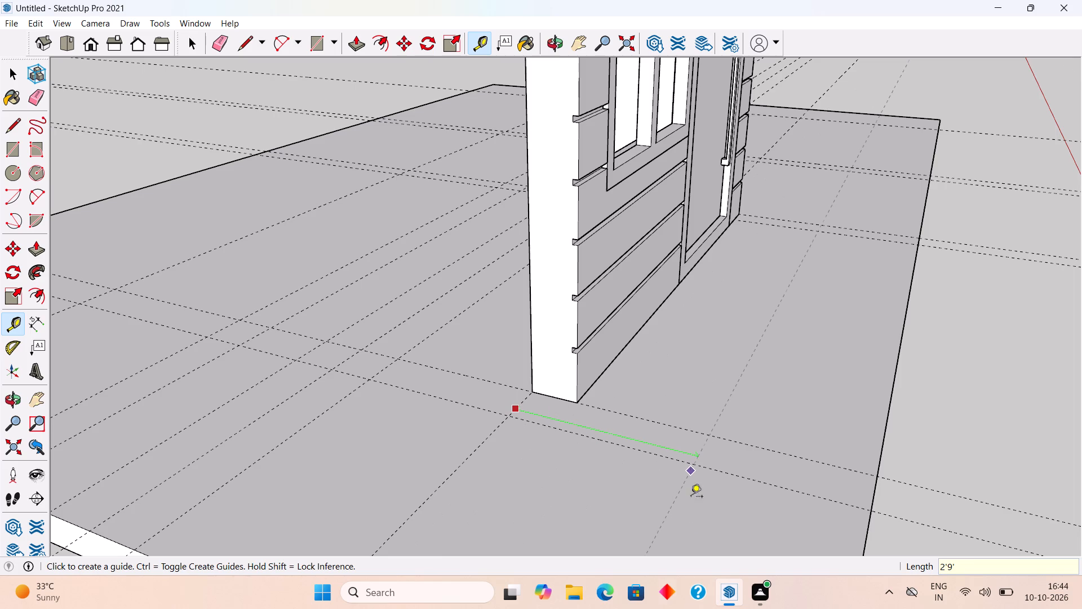
scroll(680, 579, down, 6)
scroll(627, 138, down, 2)
scroll(671, 333, down, 7)
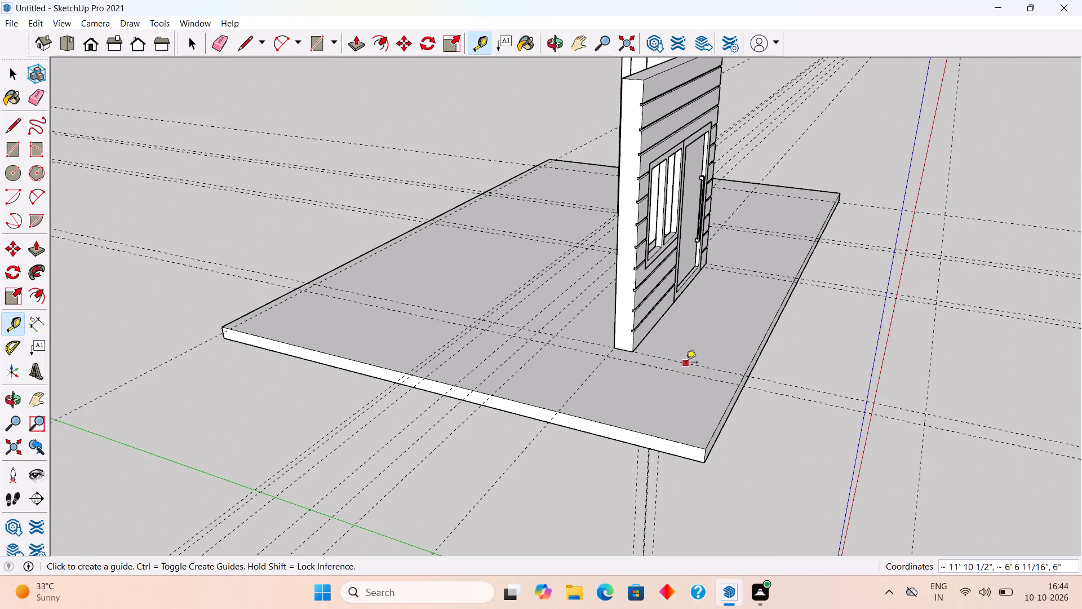
click(587, 382)
text(2'9")
key(Return)
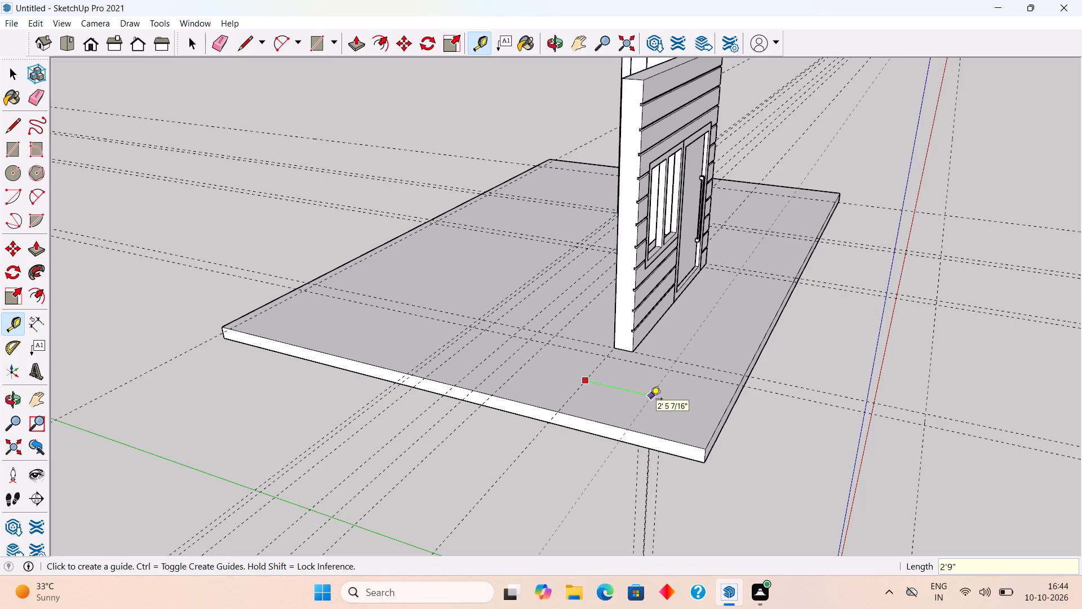
key(space)
Draw a 2'9" by 9" rectangle on the slab against the grooved wall's end, from its rear corner to the guides' intersection.
scroll(669, 314, up, 9)
middle_drag(614, 402, 687, 479)
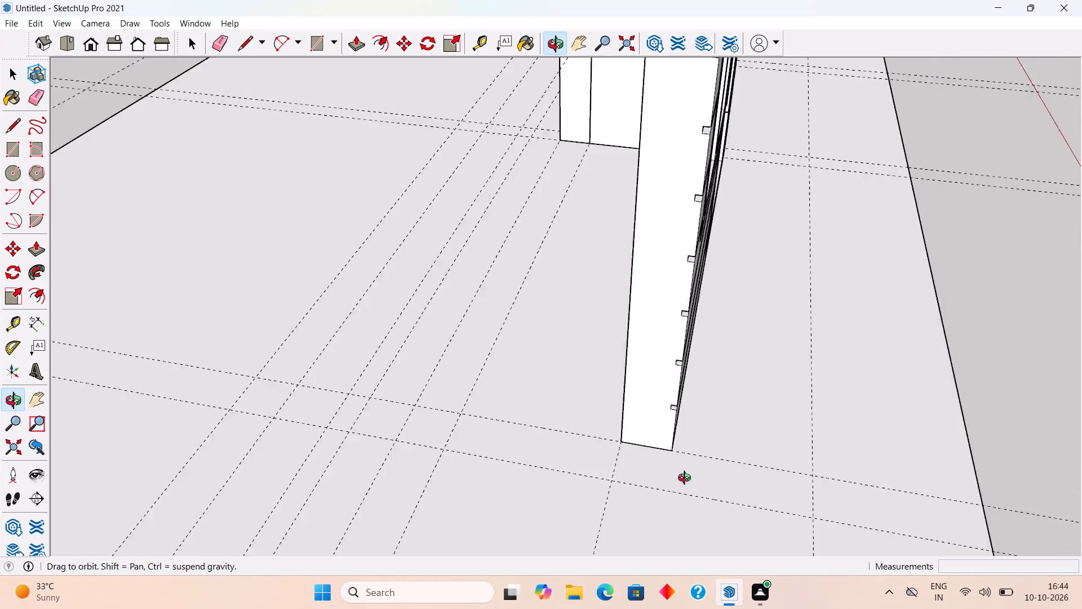
middle_drag(687, 479, 689, 479)
scroll(689, 479, up, 1)
key(r)
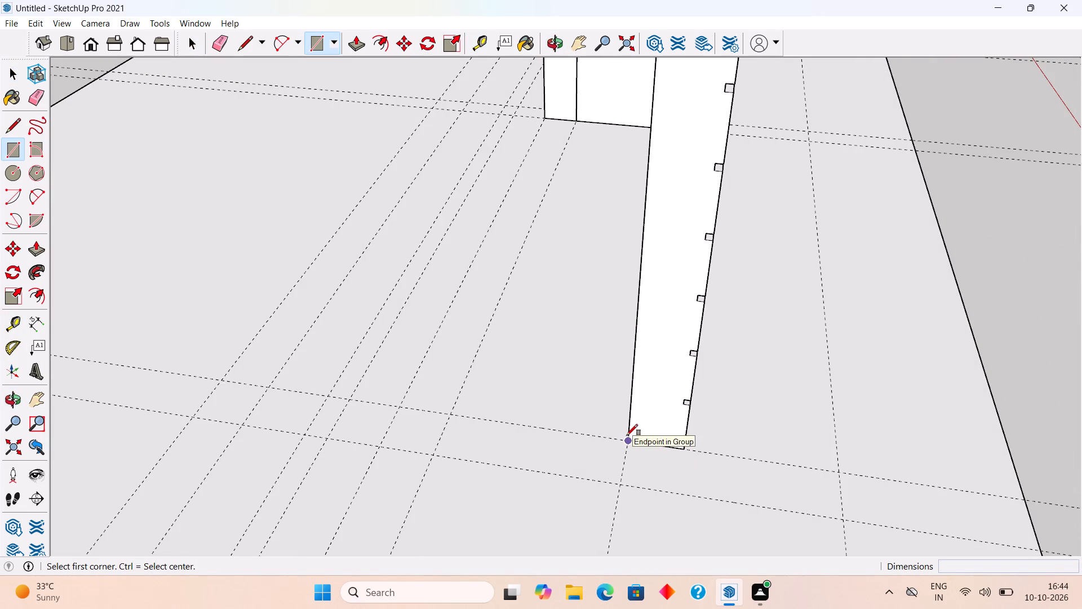
click(627, 435)
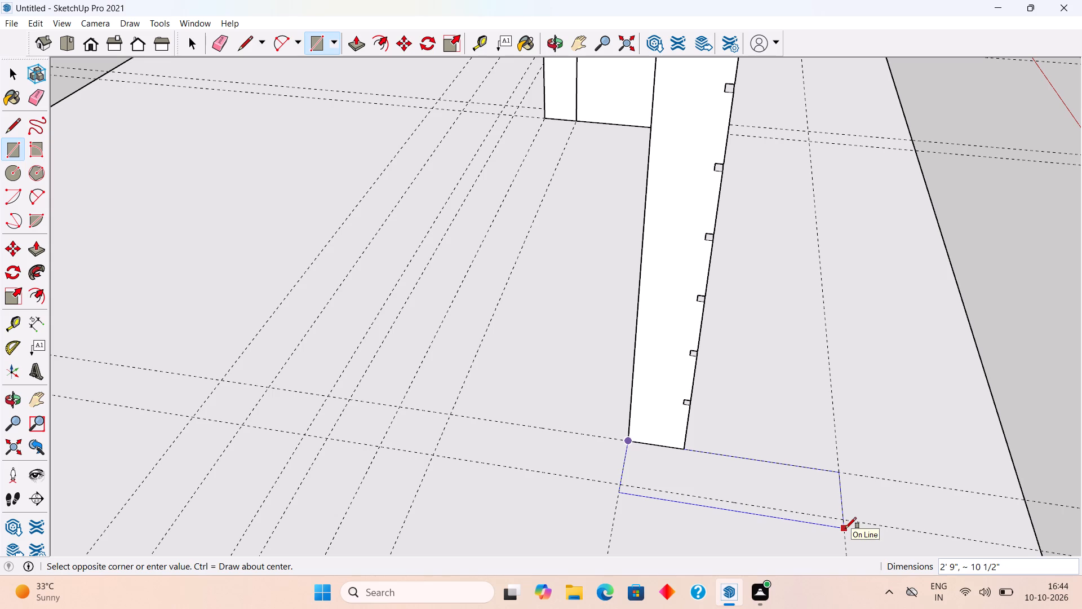
click(846, 519)
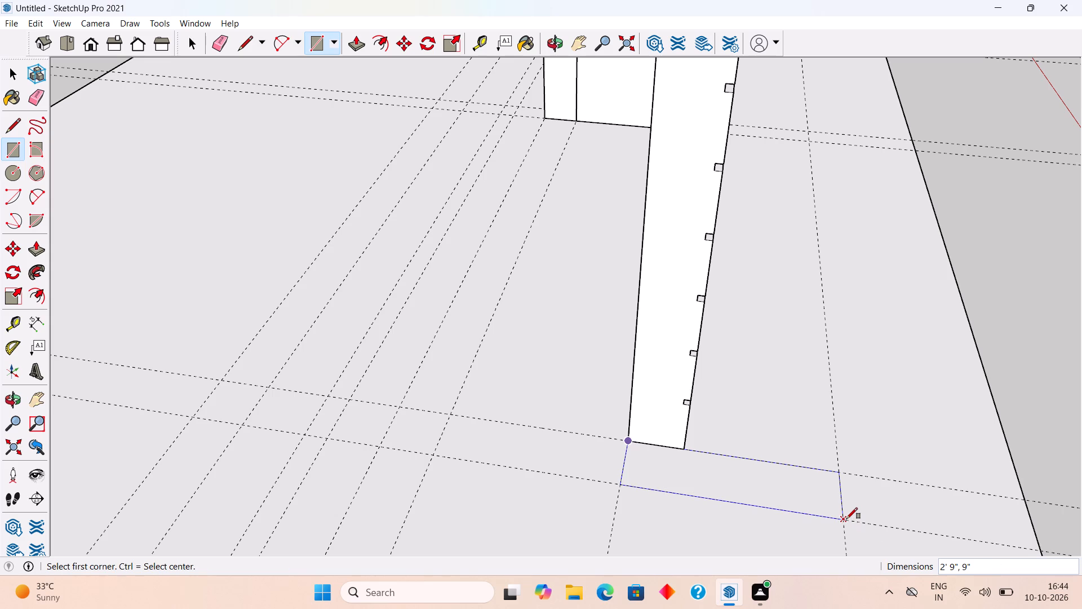
key(space)
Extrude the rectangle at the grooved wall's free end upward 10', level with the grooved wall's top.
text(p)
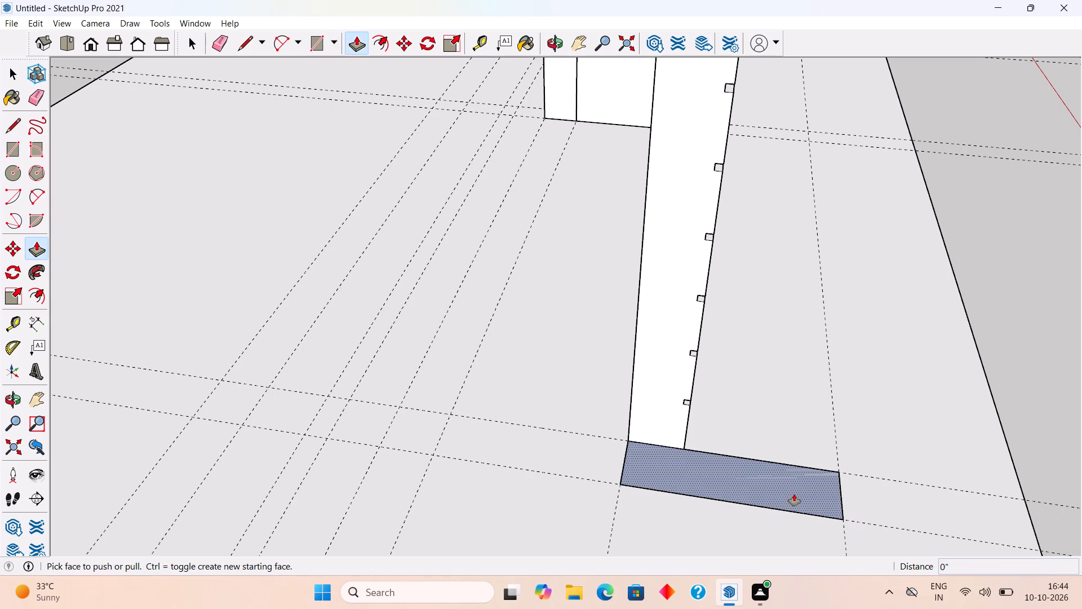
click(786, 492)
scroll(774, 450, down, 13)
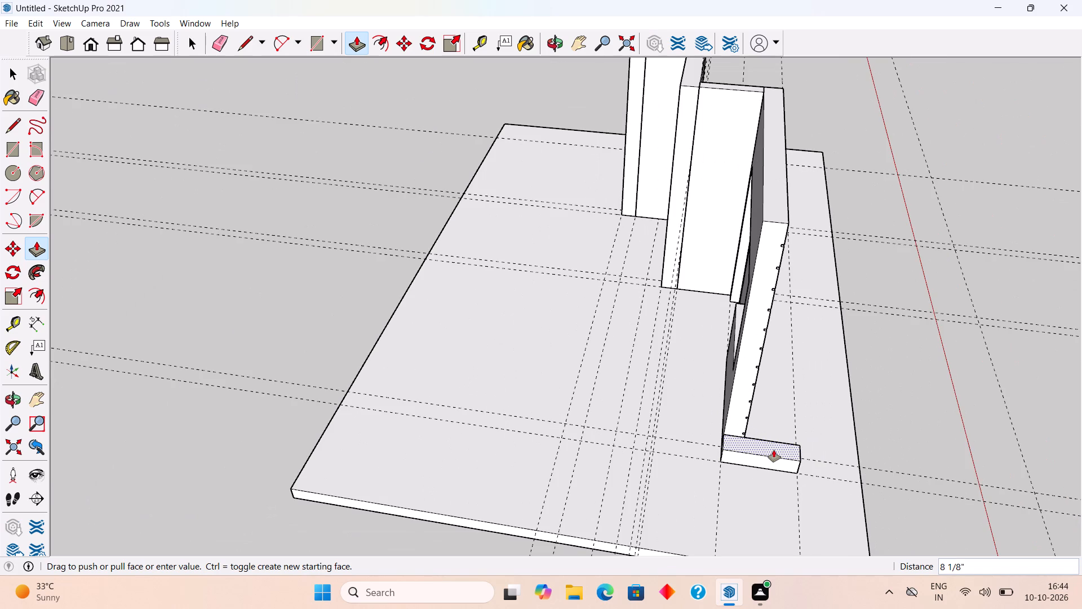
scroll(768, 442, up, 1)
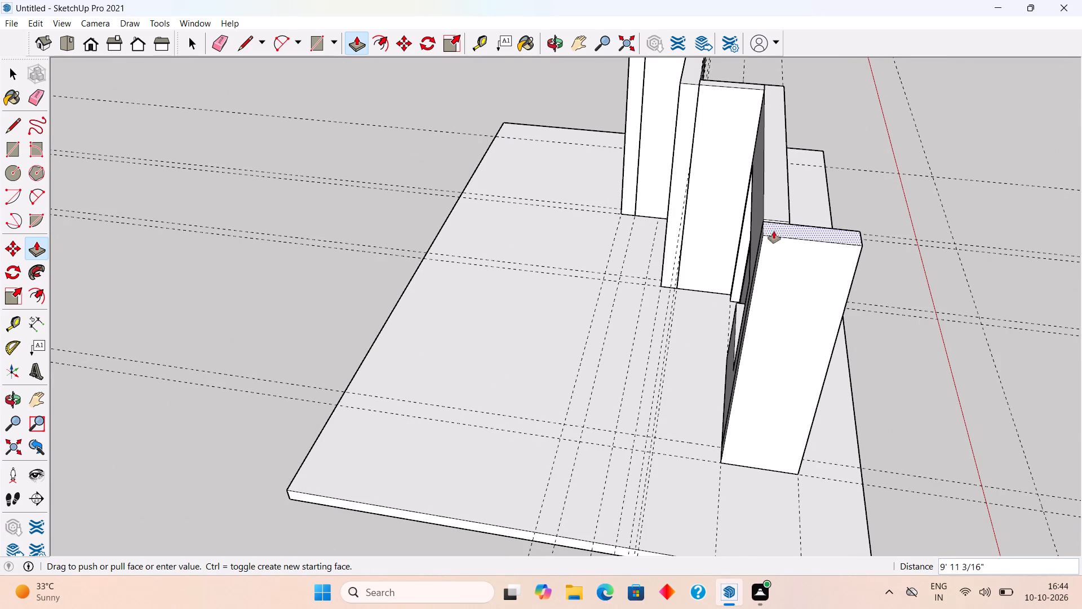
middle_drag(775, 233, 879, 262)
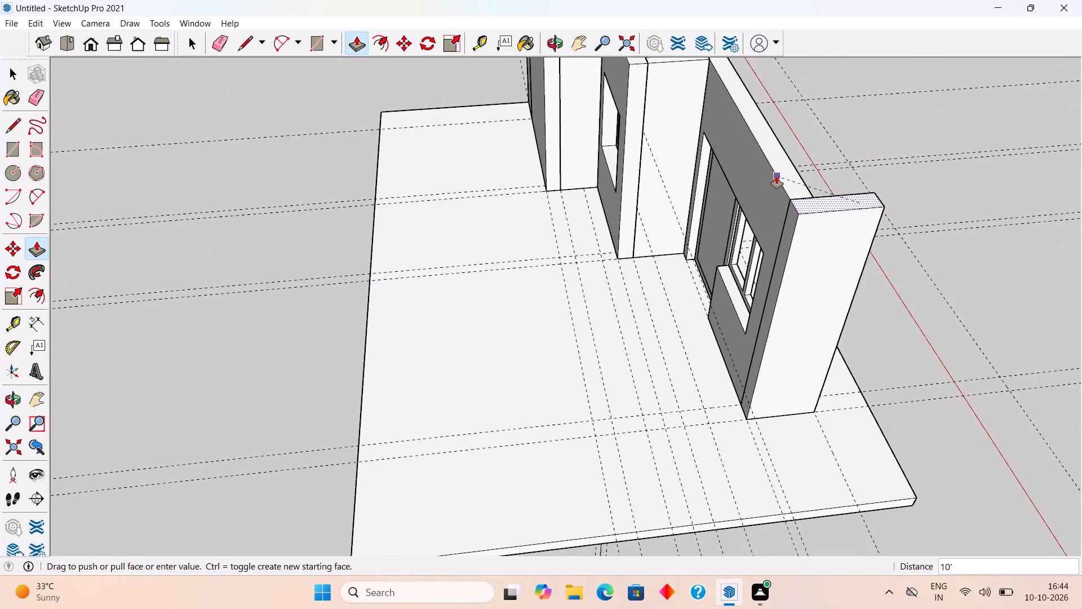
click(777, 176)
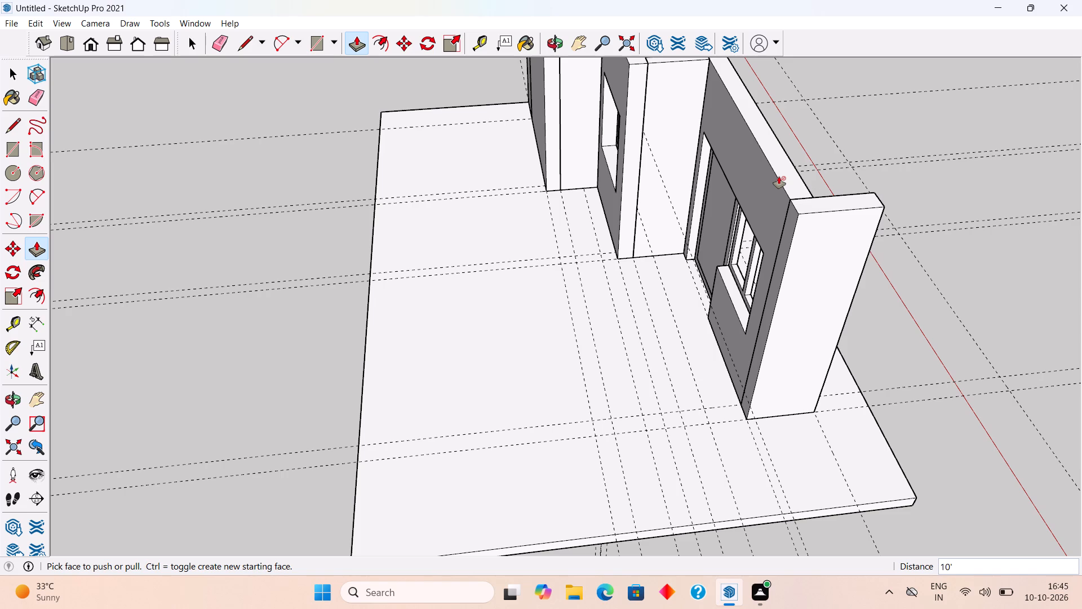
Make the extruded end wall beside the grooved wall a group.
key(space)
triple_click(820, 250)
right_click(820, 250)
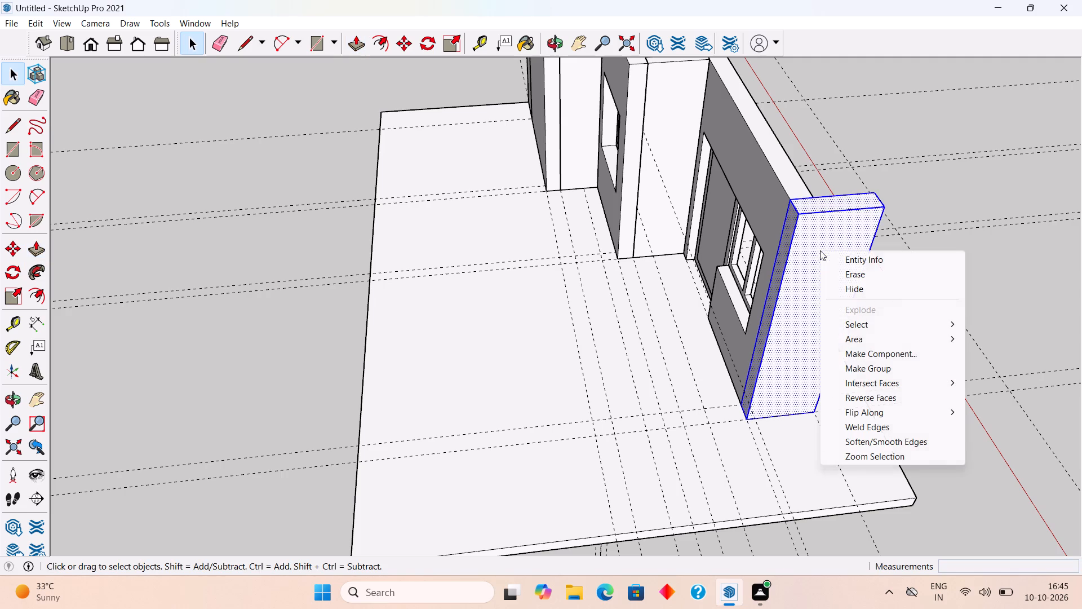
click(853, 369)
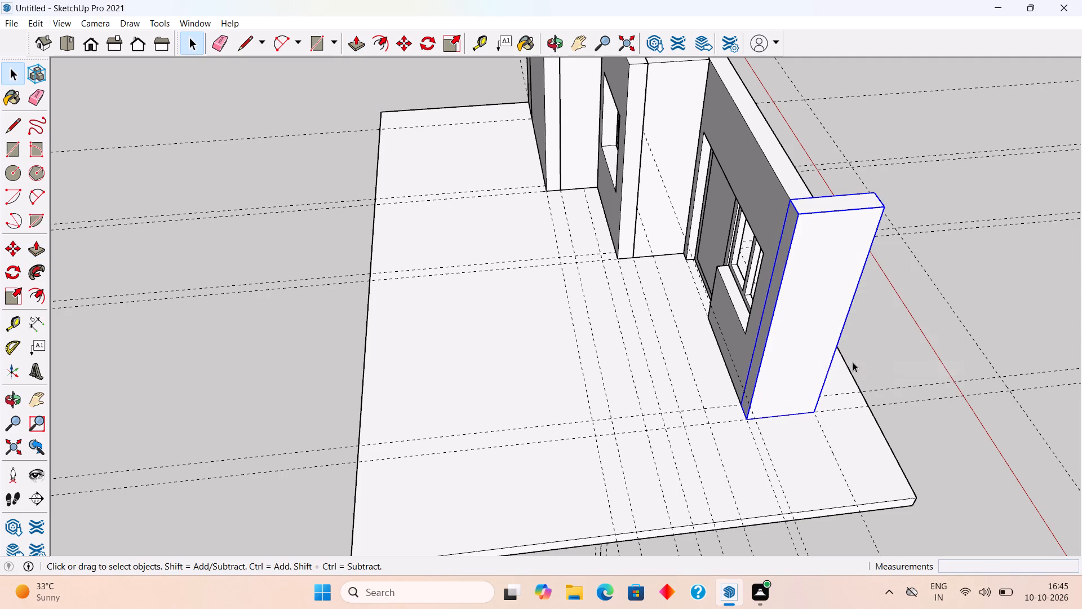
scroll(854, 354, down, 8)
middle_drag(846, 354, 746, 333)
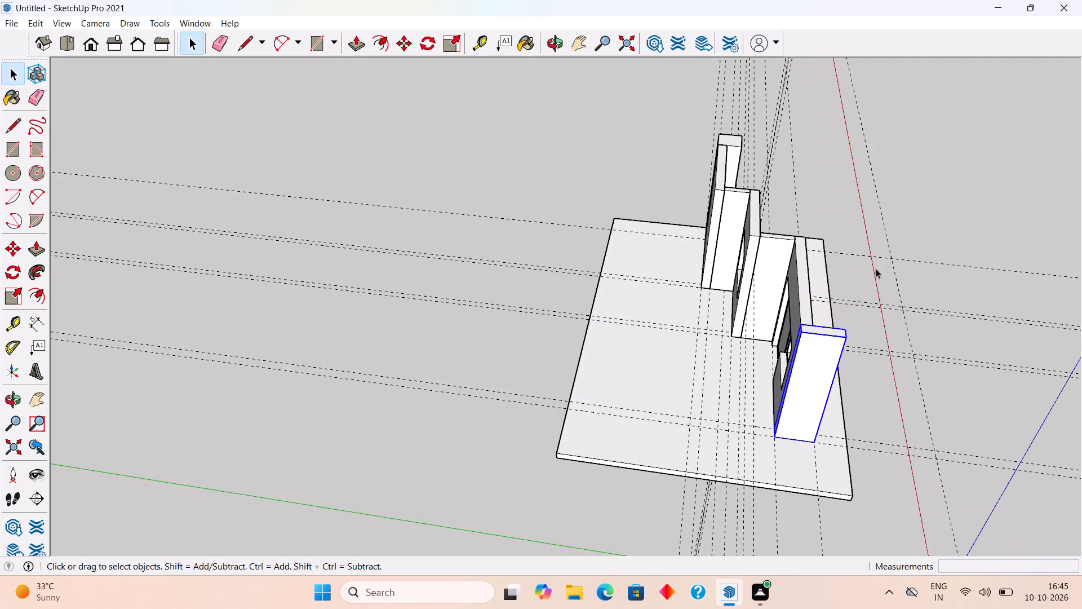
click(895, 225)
Place a guide 9" from the guide along the end wall's front face, towards the slab's front edge.
middle_drag(824, 428, 427, 308)
scroll(427, 304, down, 1)
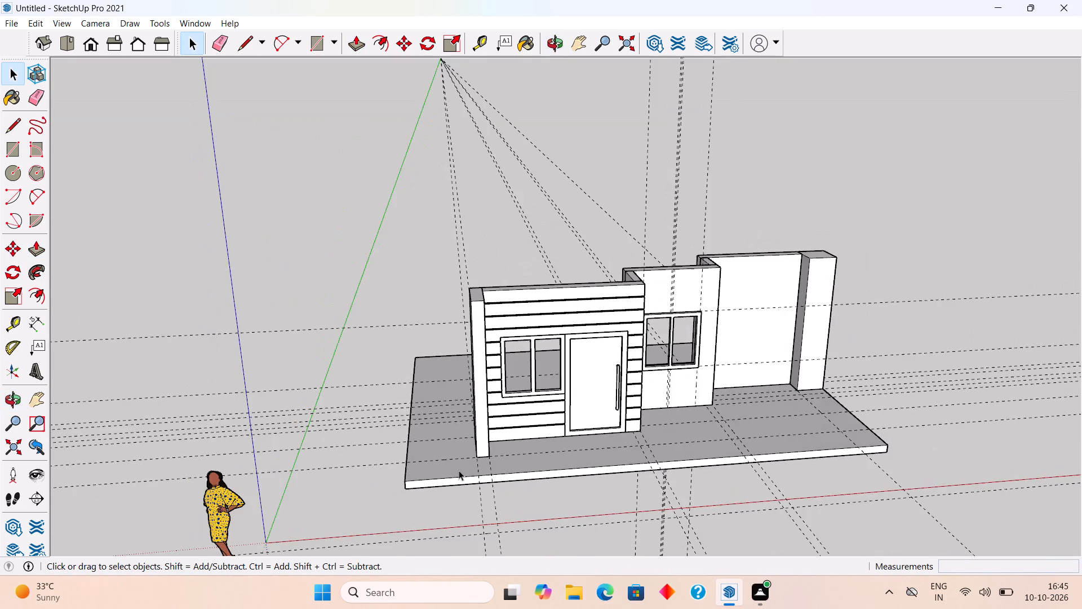
scroll(459, 471, up, 4)
middle_drag(469, 462, 465, 499)
scroll(439, 467, up, 2)
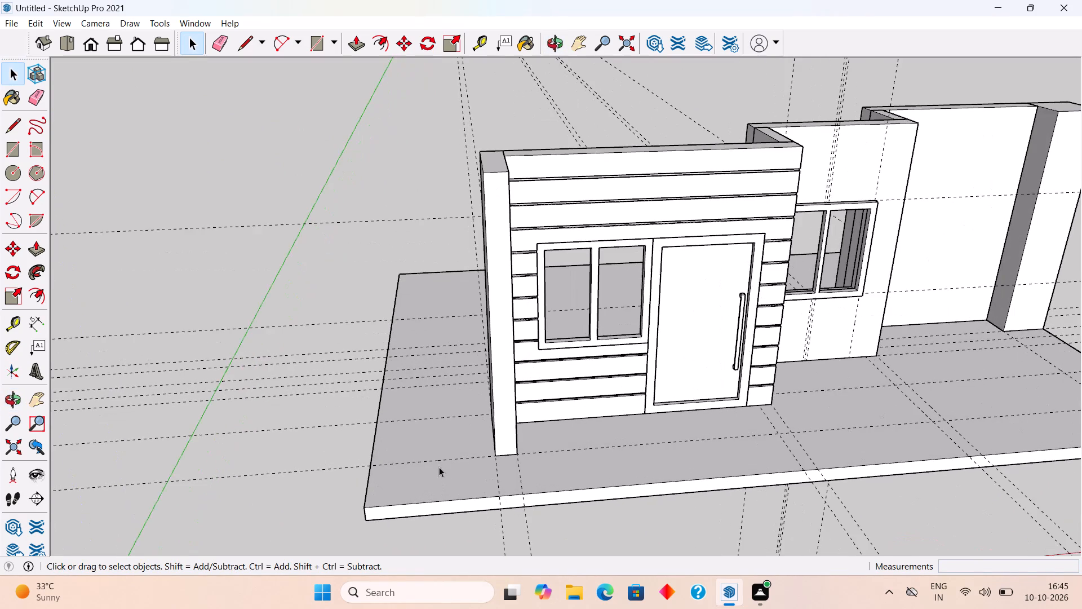
middle_drag(462, 460, 427, 469)
scroll(427, 469, up, 2)
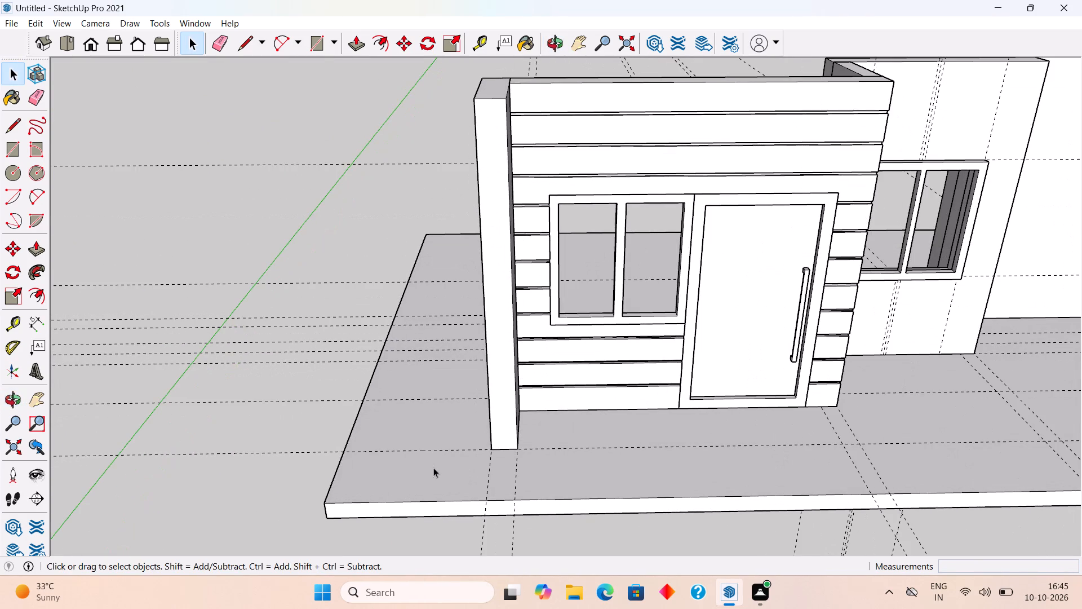
key(t)
click(476, 446)
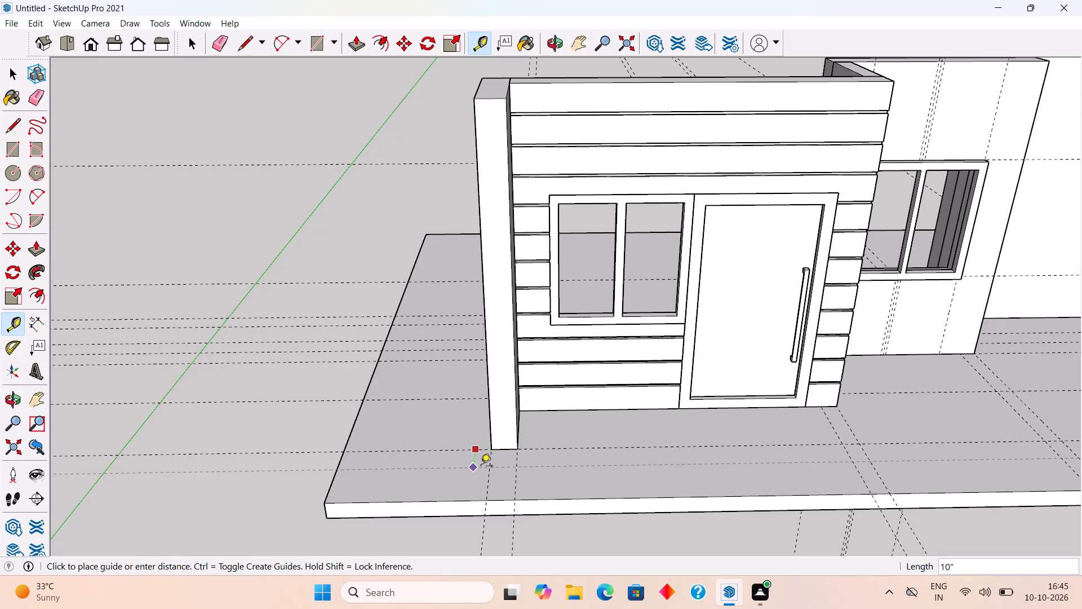
text(9")
key(Return)
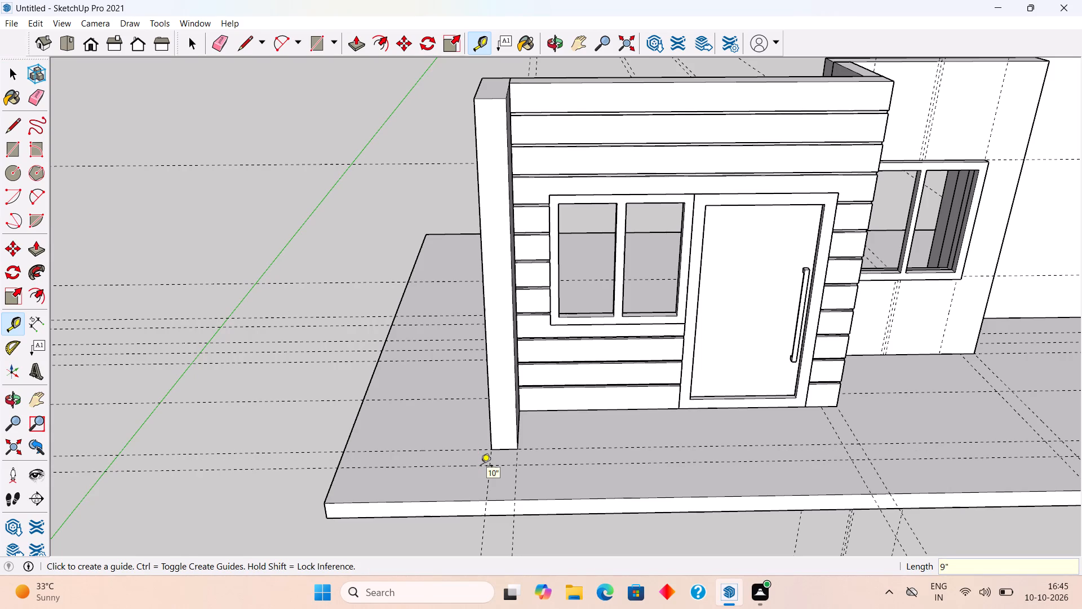
key(space)
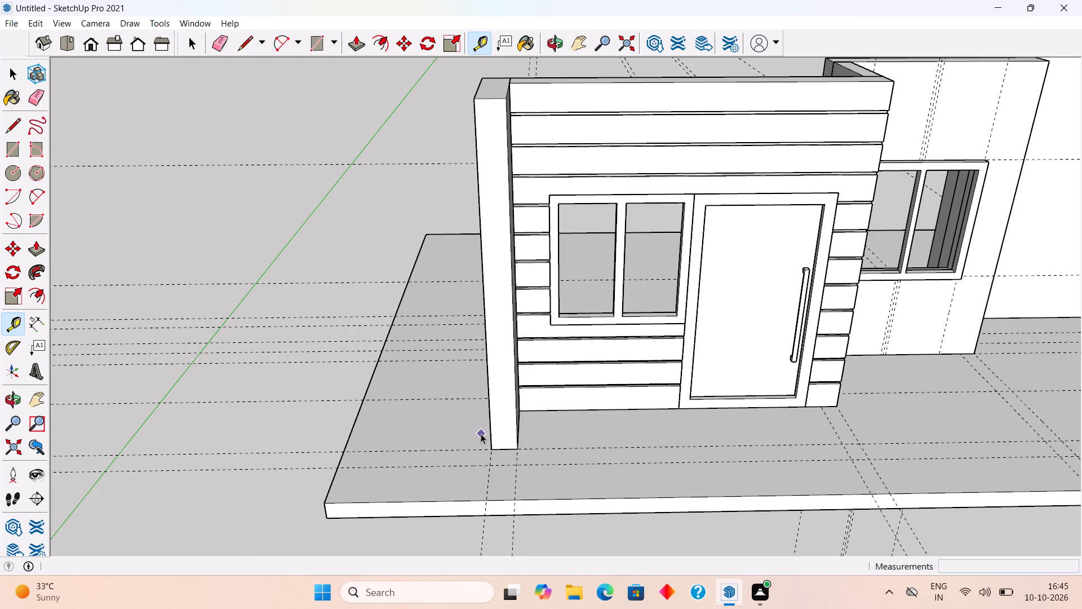
Draw a 9" by 5' rectangle between the two front guides, from the slab's side edge to the end wall's inner-face guide.
key(r)
click(345, 449)
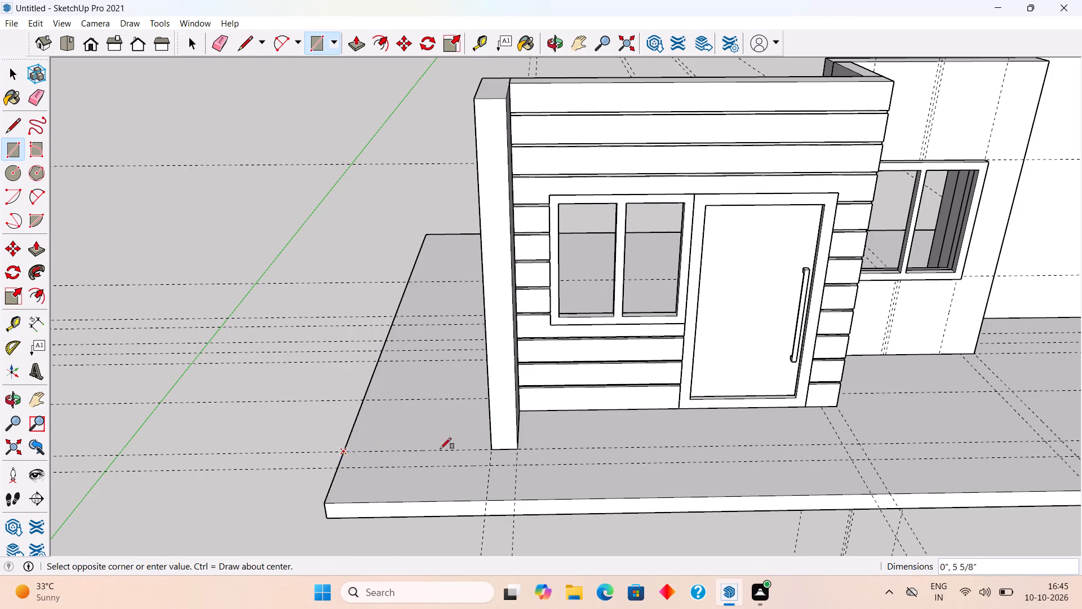
click(515, 465)
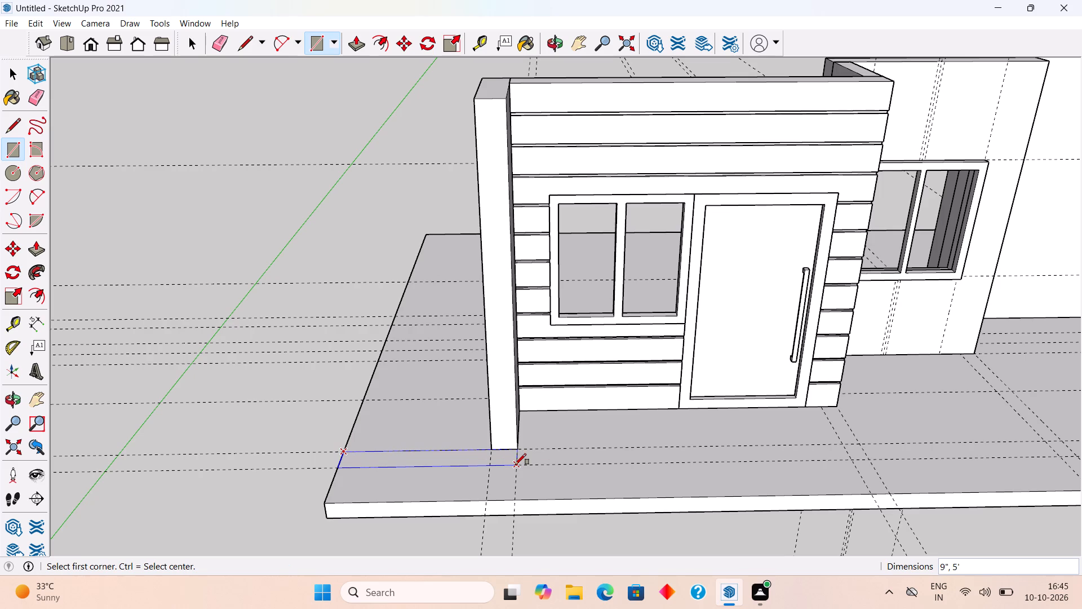
Extrude the 9" by 5' rectangle upward 10', level with the grooved wall's top.
key(p)
click(476, 456)
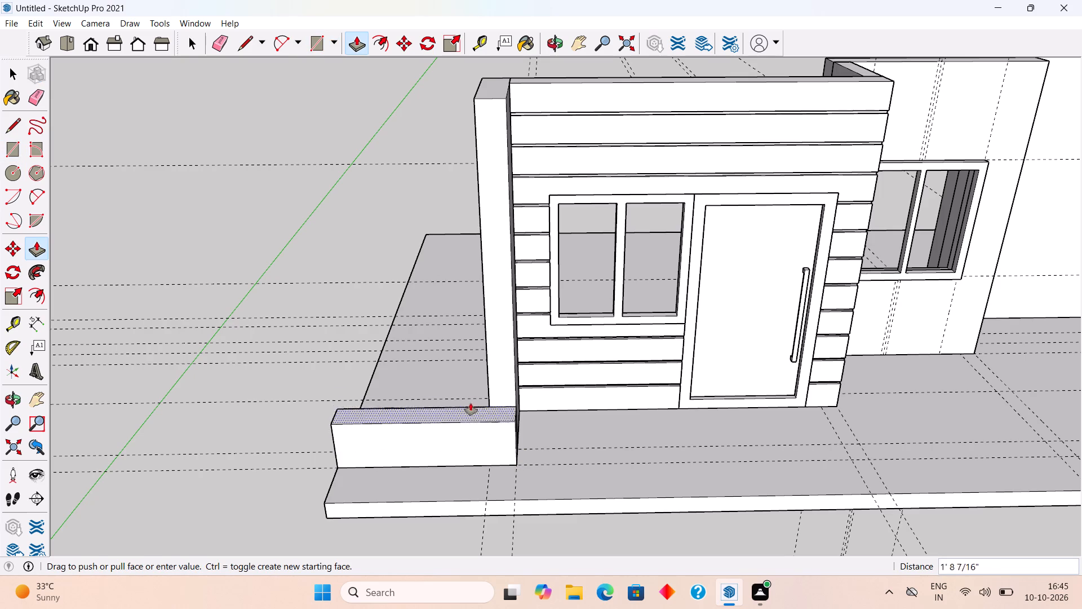
click(629, 84)
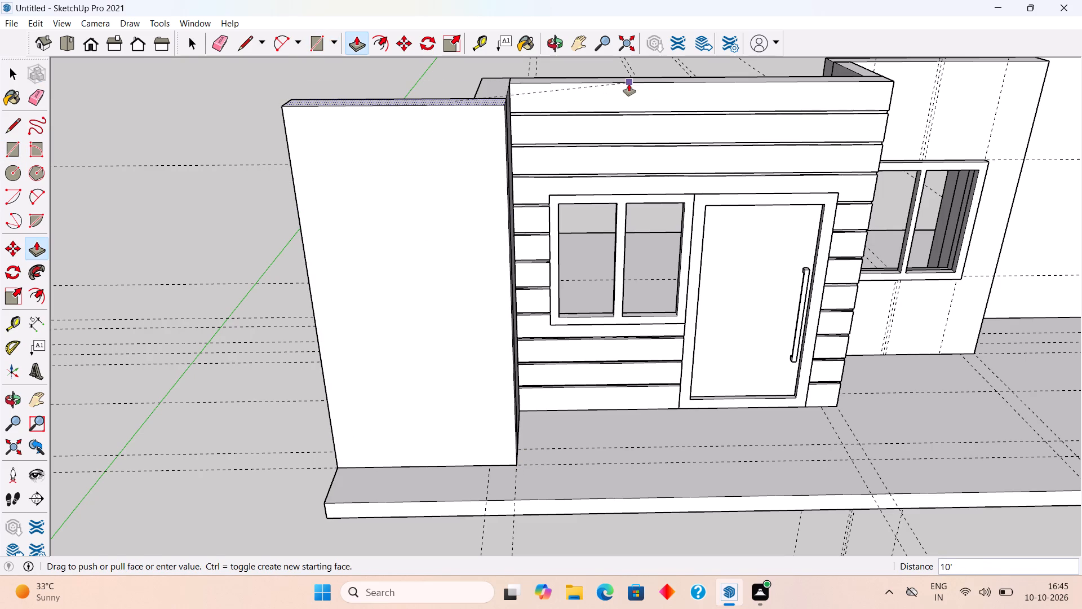
Make the new 5' wide front wall a group.
key(space)
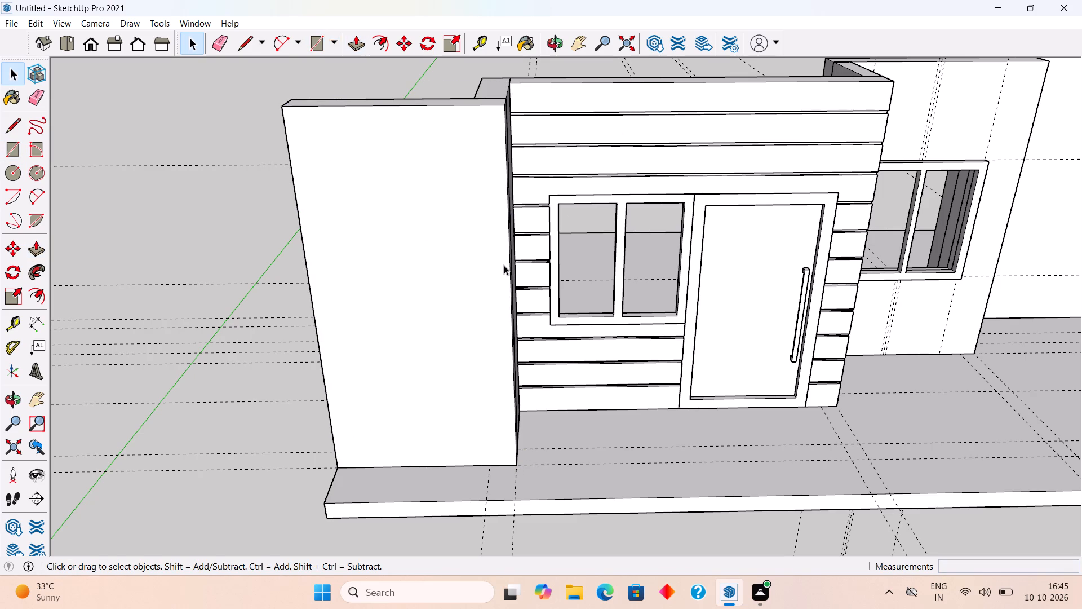
triple_click(504, 265)
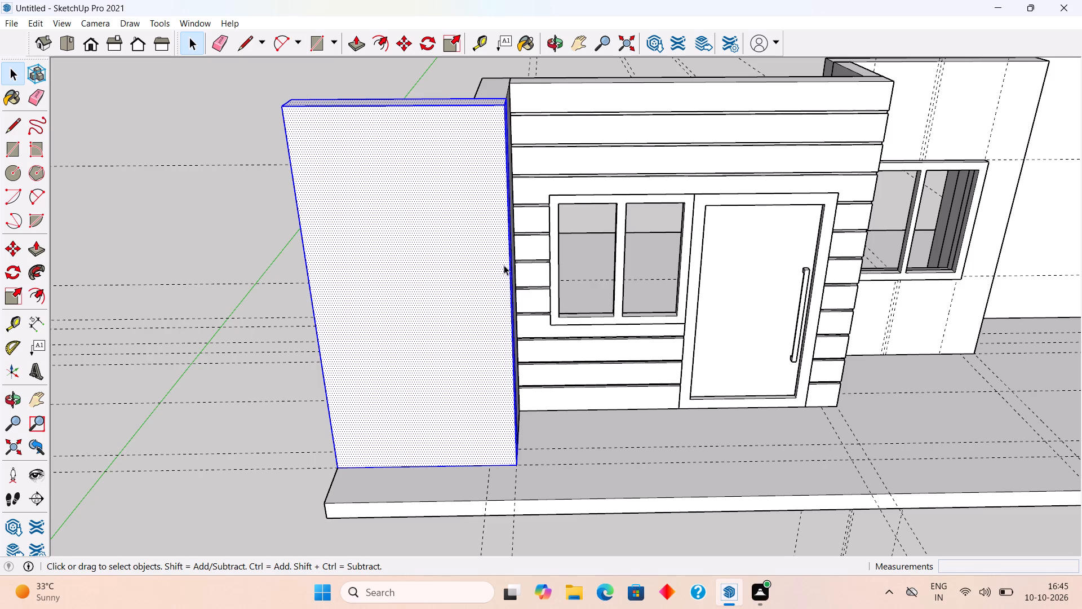
right_click(504, 265)
click(535, 380)
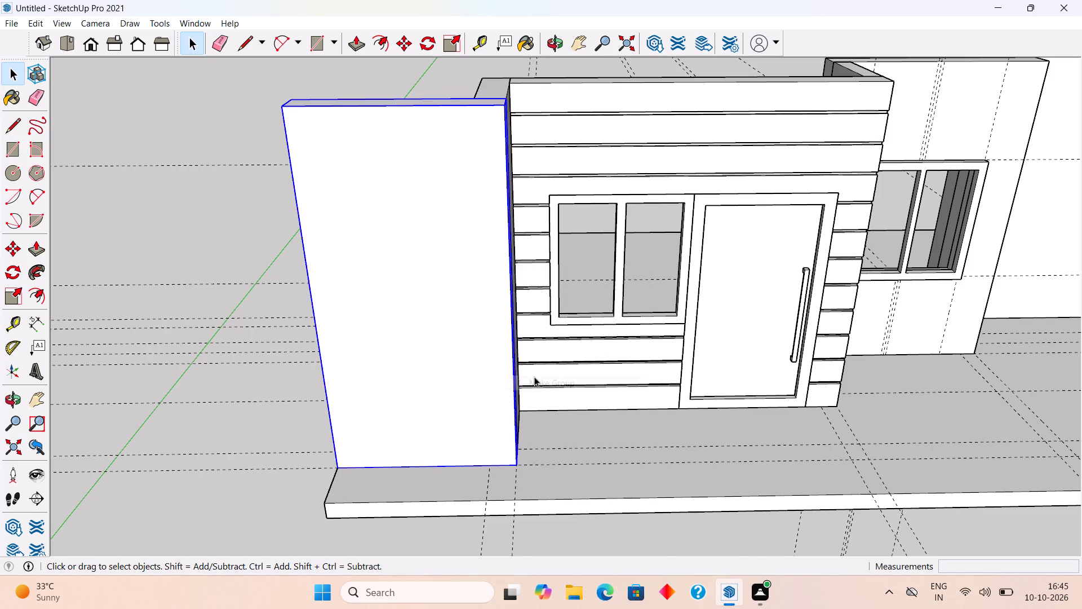
scroll(534, 377, down, 12)
middle_drag(574, 369, 560, 250)
scroll(560, 250, up, 1)
click(491, 239)
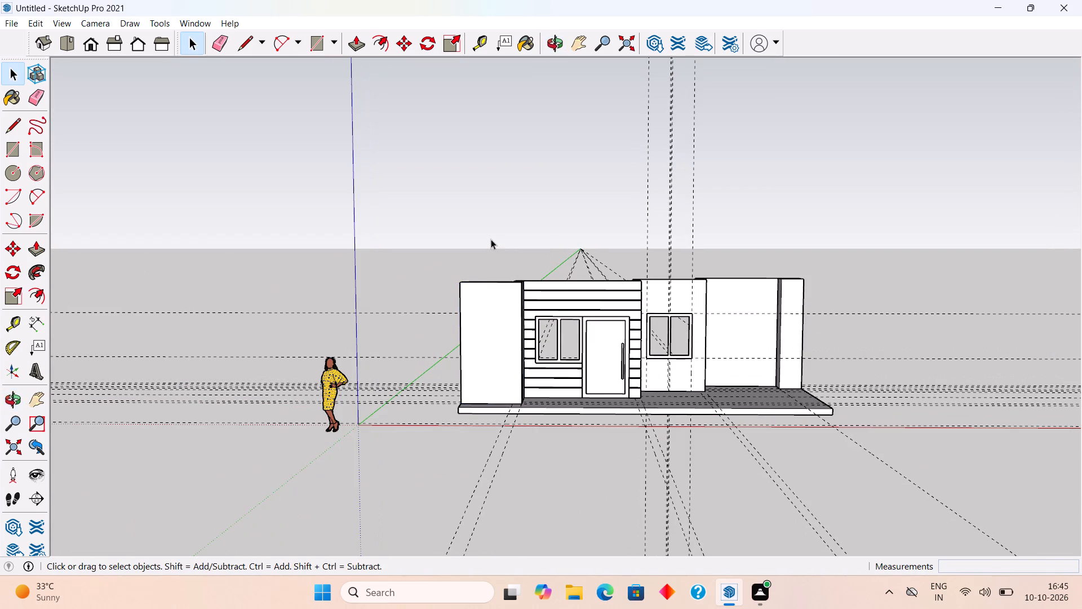
Delete the end wall group connecting the grooved wall to the new 5' wide front wall.
scroll(532, 368, up, 4)
middle_drag(533, 368, 633, 435)
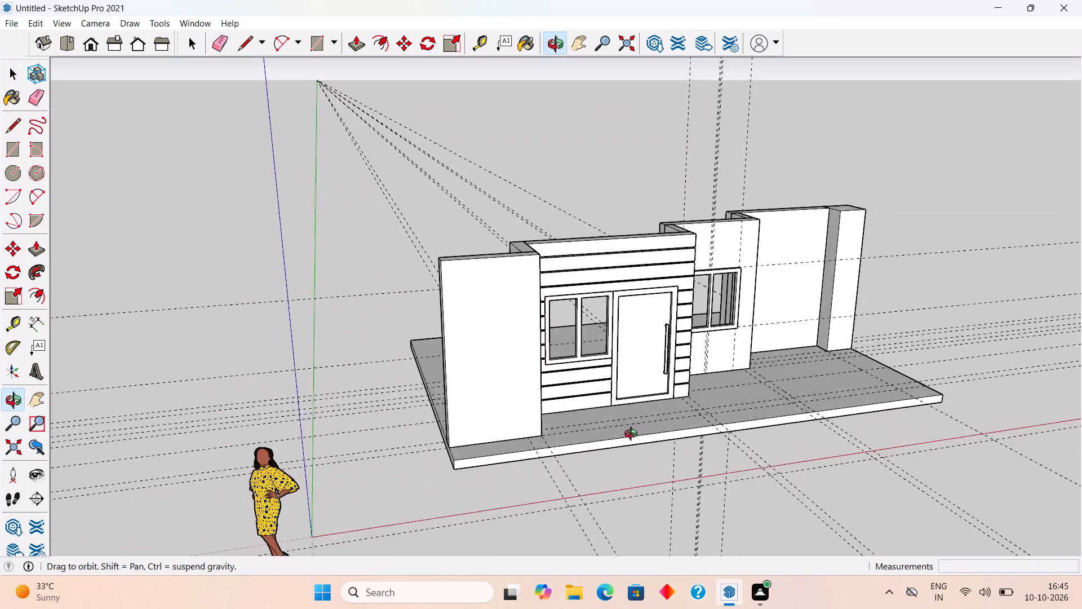
middle_drag(633, 435, 464, 411)
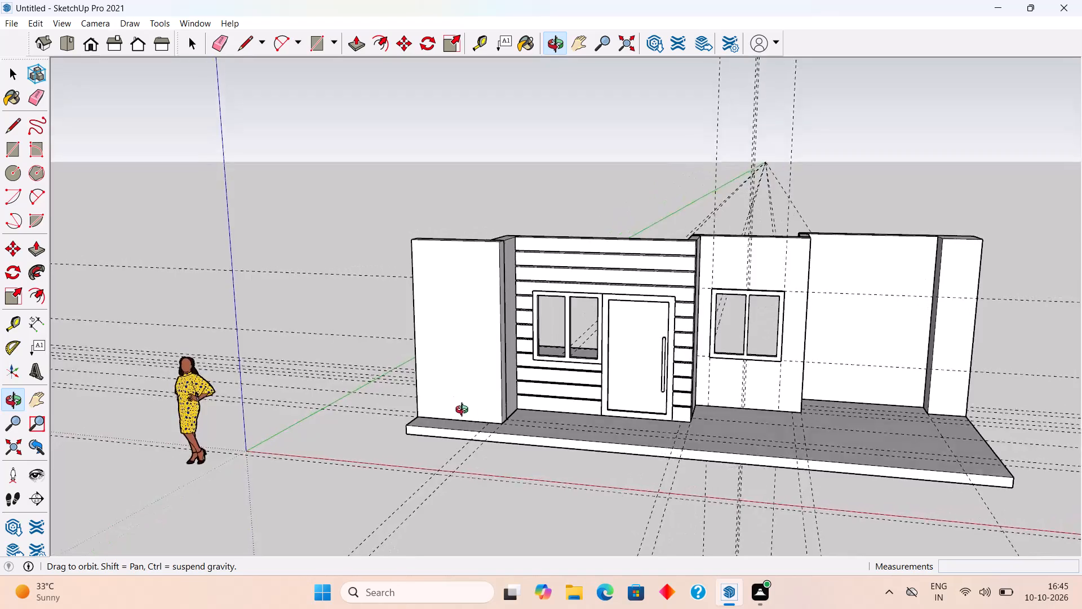
middle_drag(464, 411, 503, 422)
scroll(503, 422, up, 1)
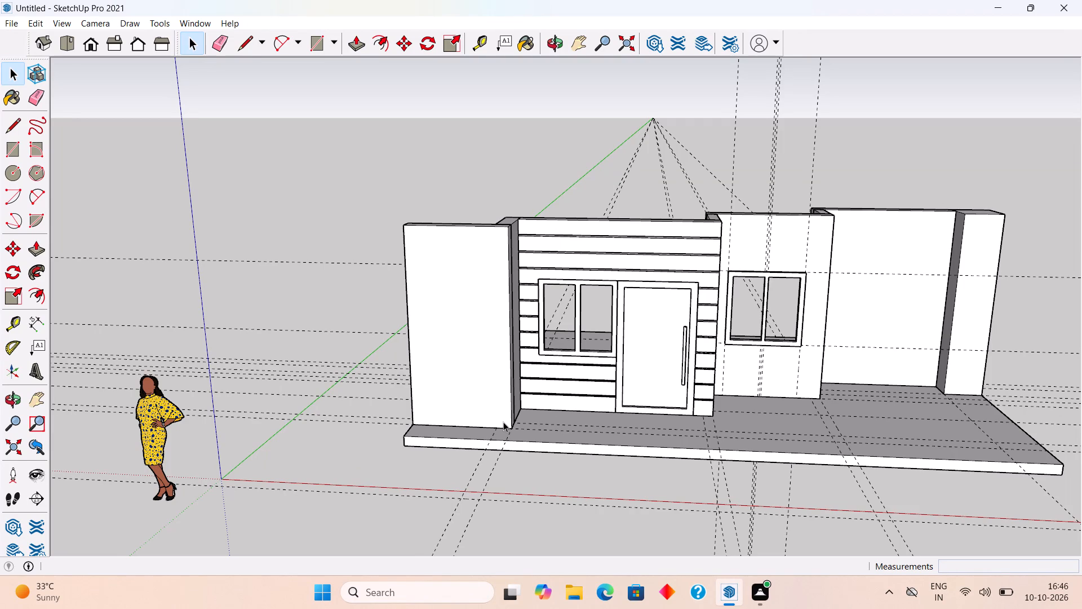
scroll(294, 270, down, 4)
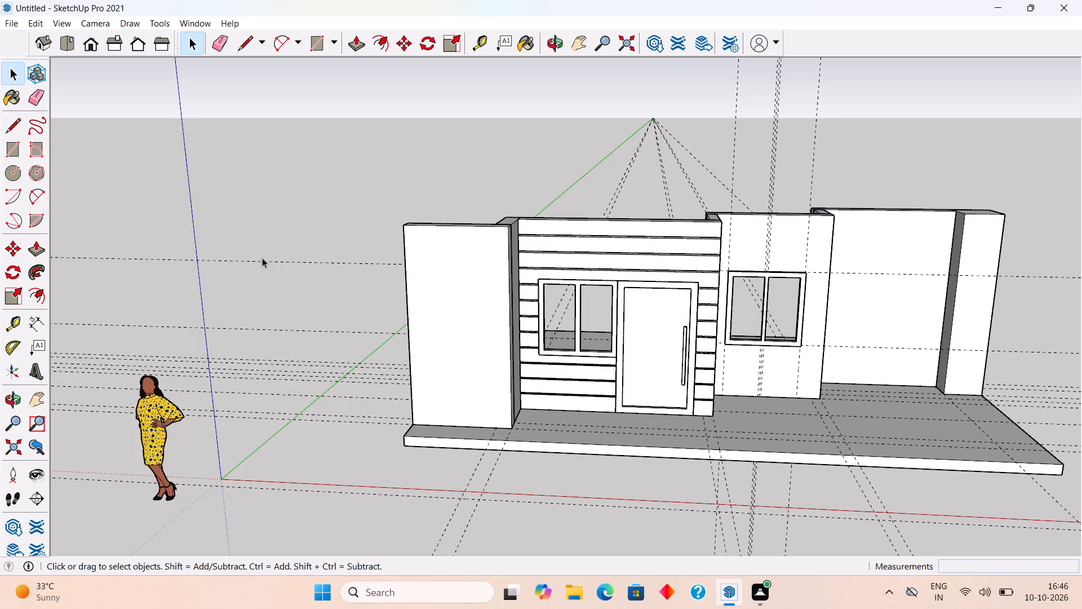
middle_drag(346, 352, 747, 407)
middle_drag(395, 320, 679, 358)
scroll(679, 358, up, 3)
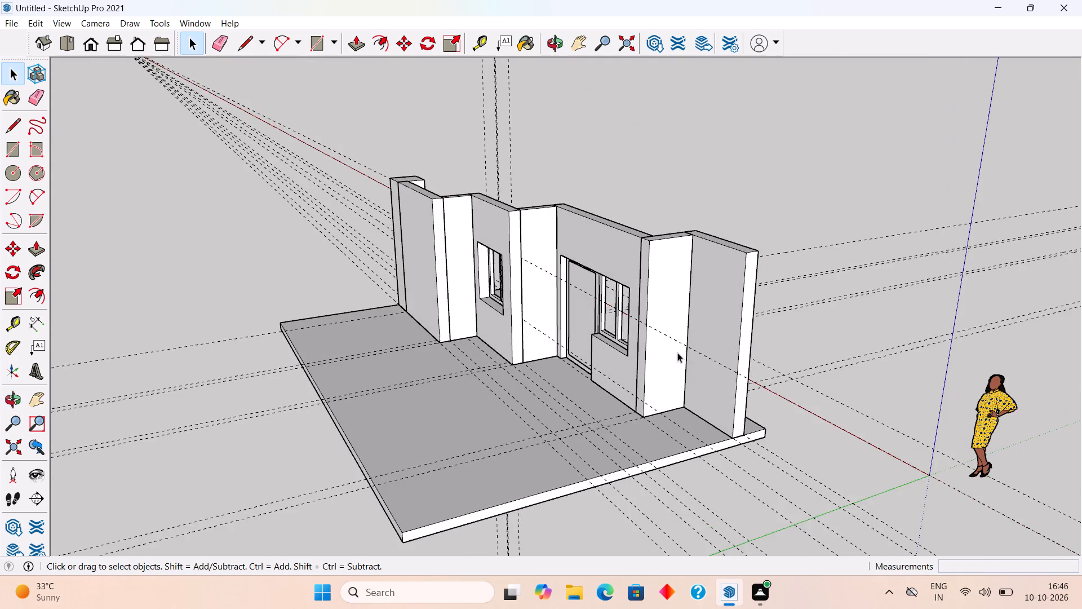
scroll(677, 352, up, 5)
click(660, 316)
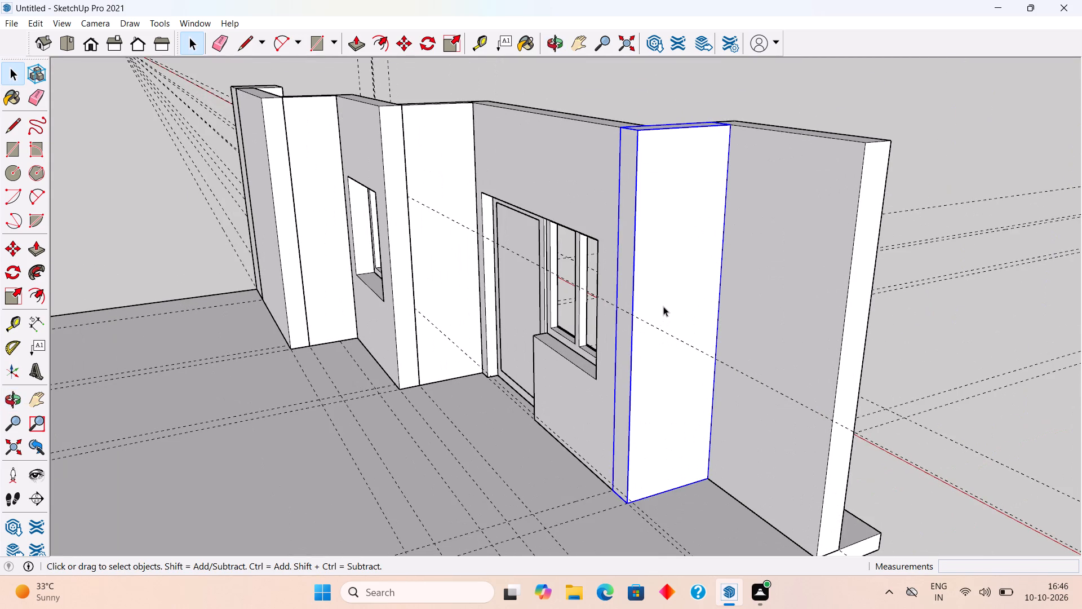
key(Delete)
Place a vertical guide on the front wall's rear face, 9" from its edge nearest the grooved wall.
scroll(681, 401, up, 1)
middle_drag(780, 435, 880, 435)
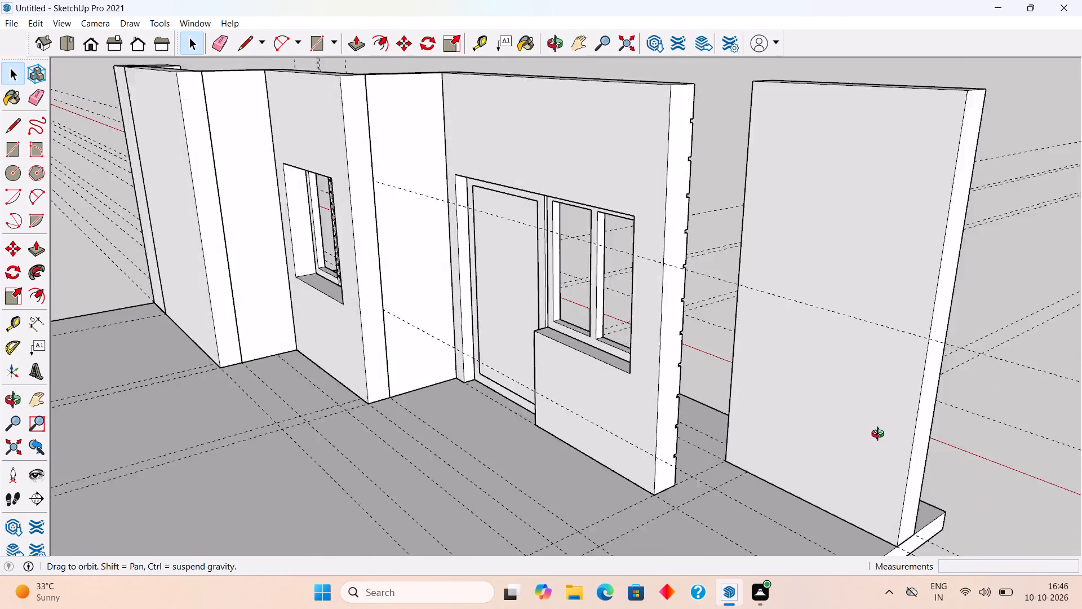
middle_drag(880, 435, 856, 408)
middle_drag(714, 373, 809, 388)
scroll(848, 395, up, 4)
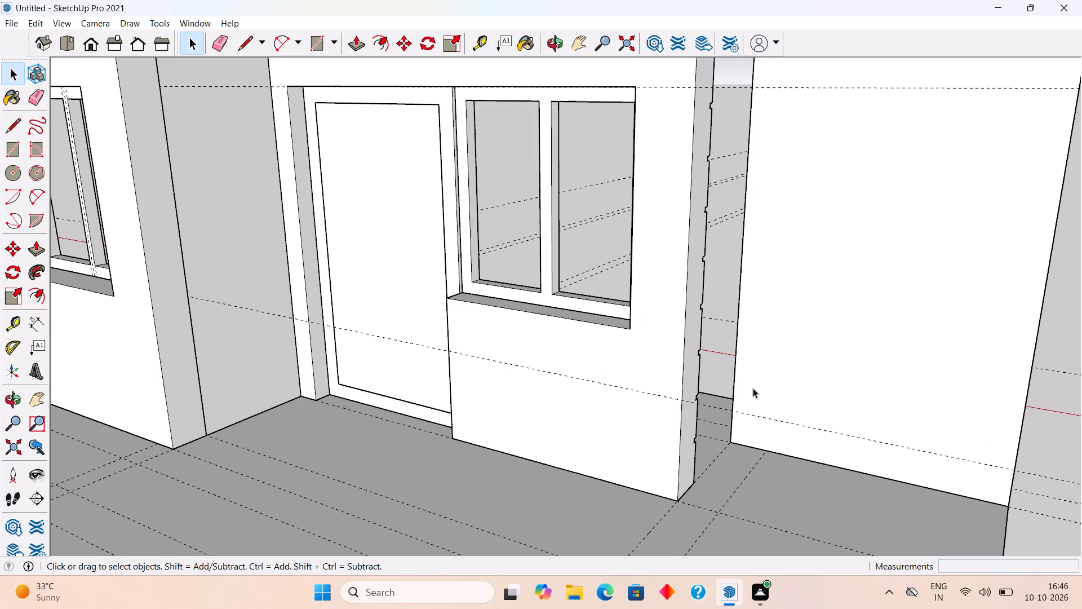
key(t)
click(731, 363)
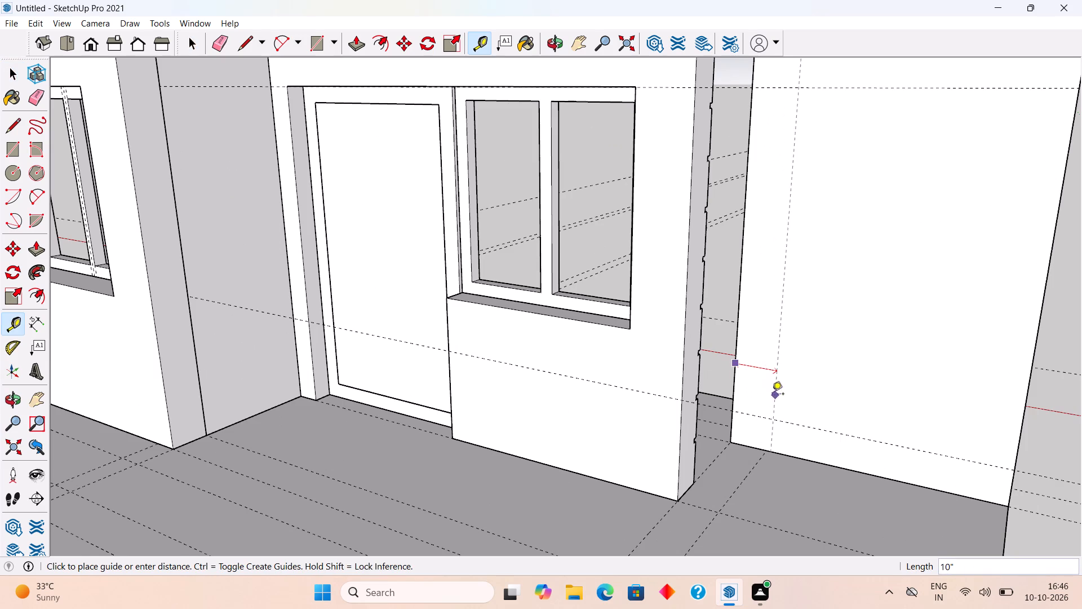
click(764, 451)
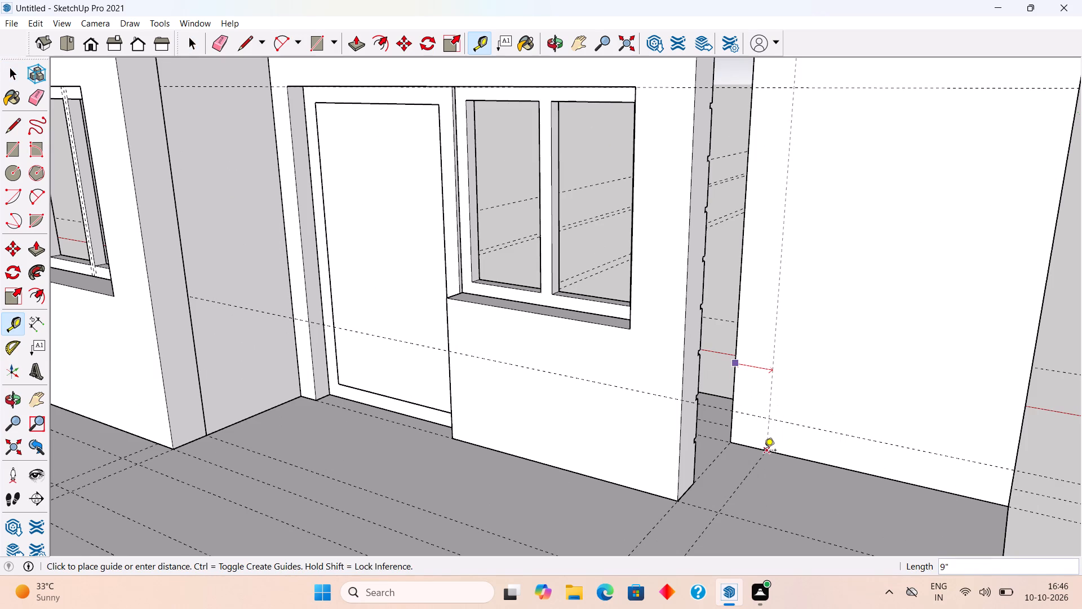
Inside the front wall group, draw a 10' vertical line along the 9" guide, from the rear face's bottom edge to its top.
key(space)
triple_click(788, 390)
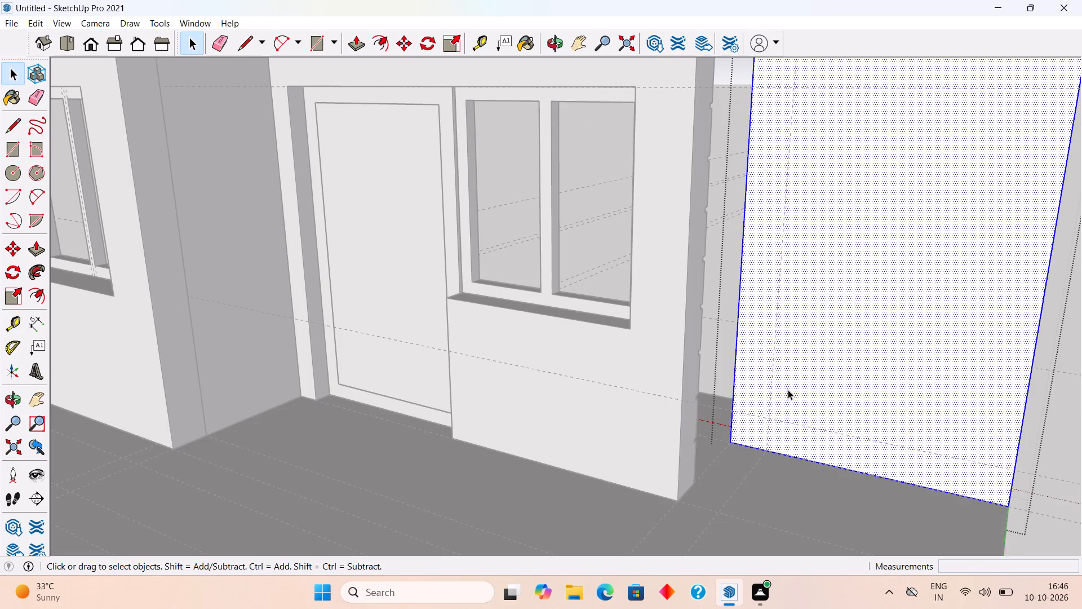
key(l)
click(769, 448)
scroll(779, 407, down, 8)
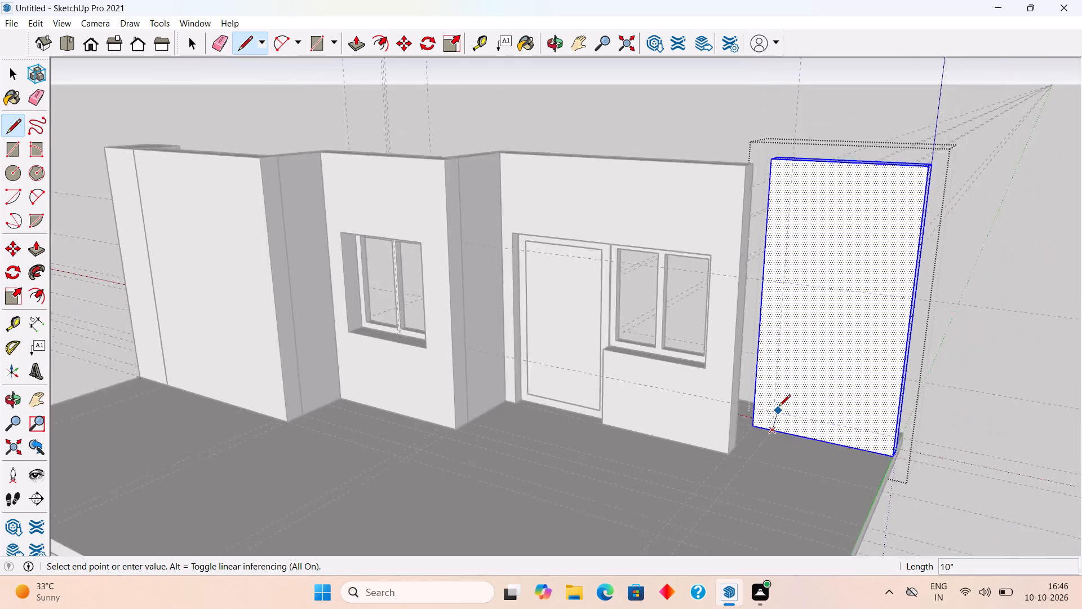
scroll(779, 407, down, 2)
scroll(793, 237, up, 3)
click(787, 220)
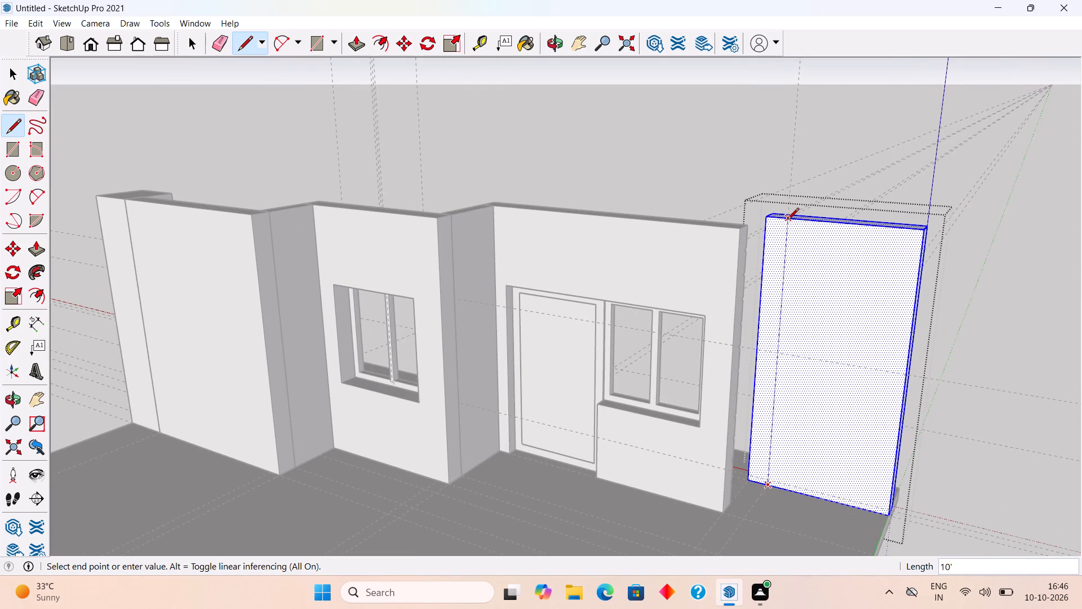
Push/Pull the 9" strip on the front wall's rear face back to the grooved wall's rear face, then leave the group.
key(space)
text(p)
click(780, 242)
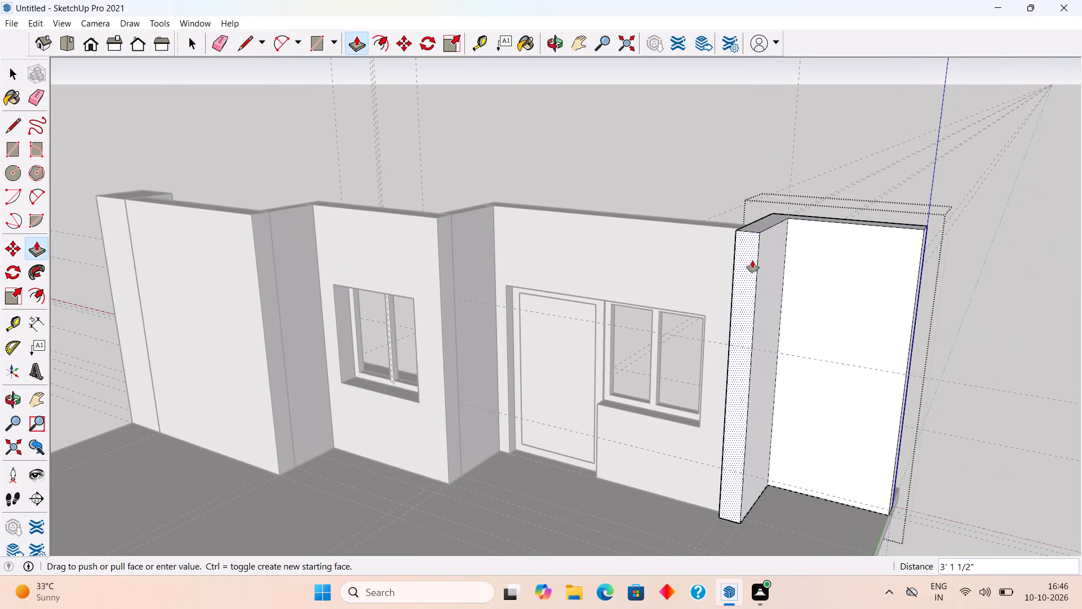
click(708, 244)
key(space)
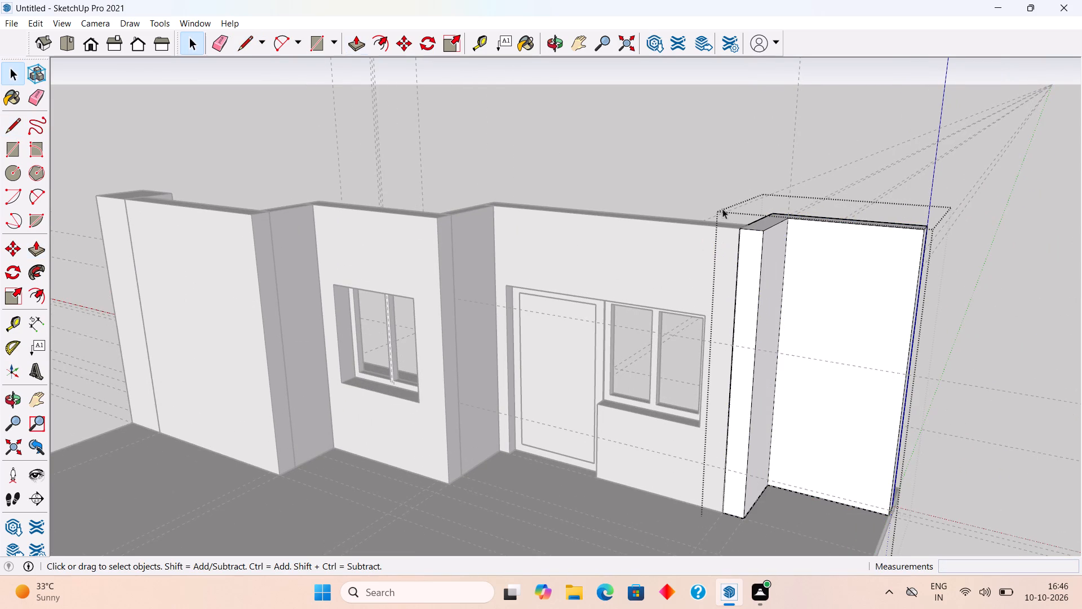
click(721, 103)
Examine the house front from the end, the front and above to check how the new return wall meets the grooved wall.
middle_drag(661, 271, 411, 275)
scroll(412, 275, down, 3)
middle_drag(619, 280, 373, 311)
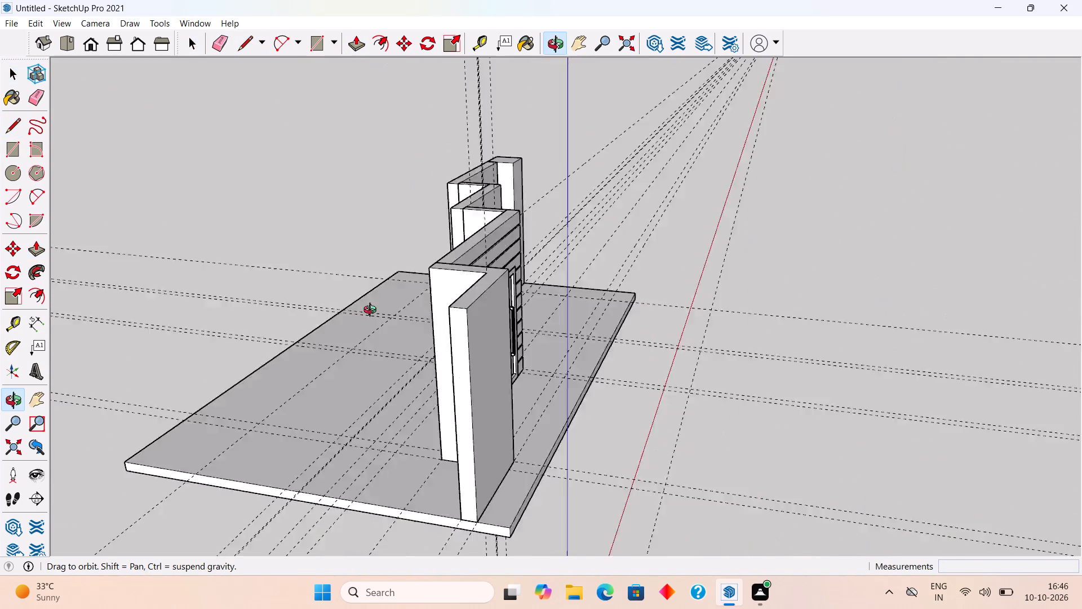
middle_drag(373, 311, 94, 297)
middle_drag(468, 272, 230, 201)
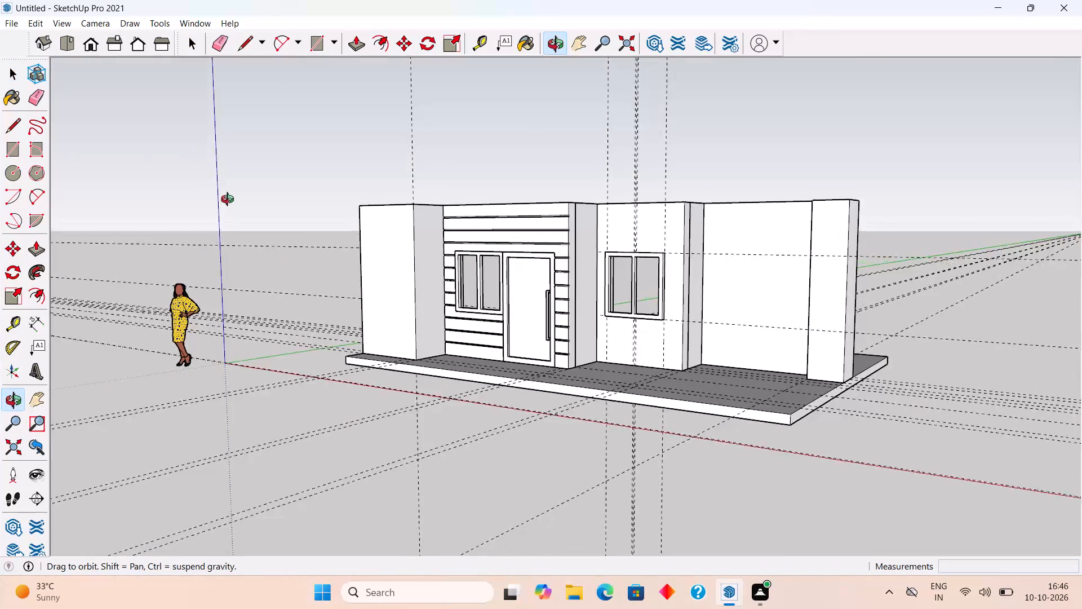
middle_drag(230, 201, 260, 215)
scroll(260, 215, up, 1)
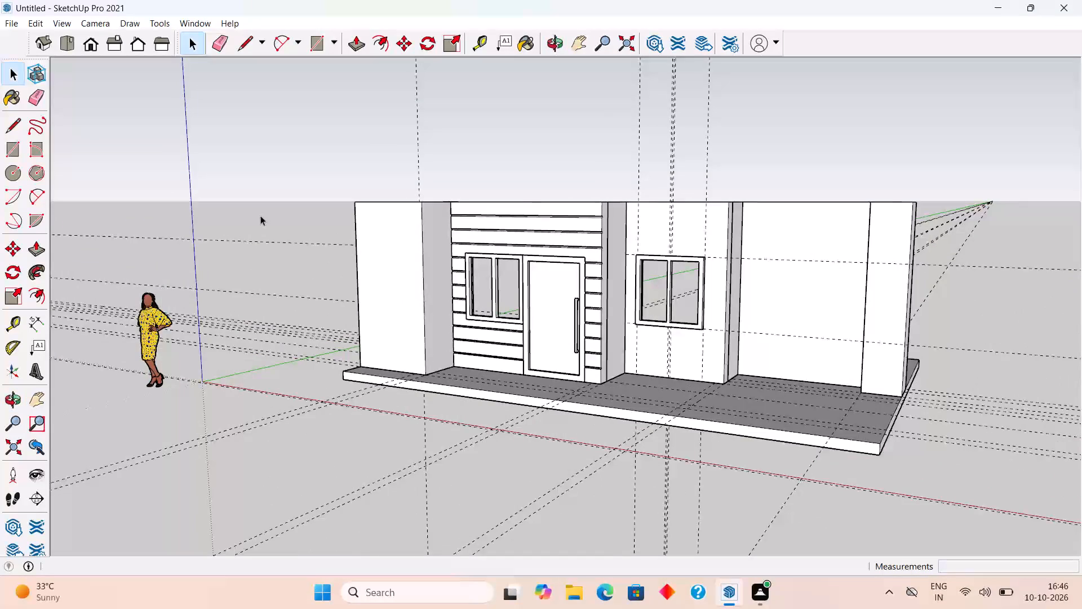
middle_drag(277, 223, 445, 280)
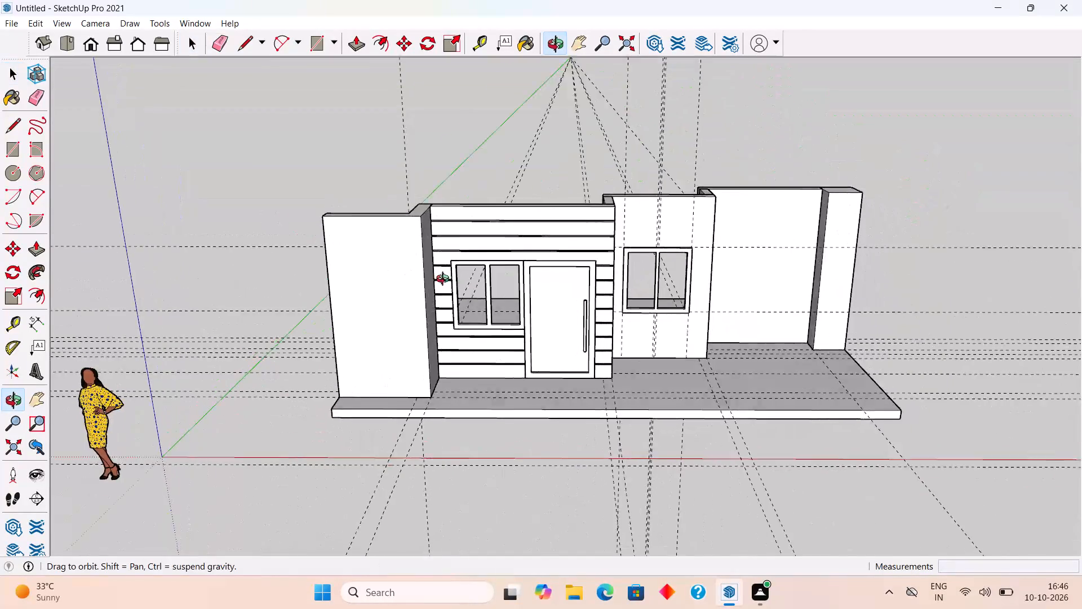
middle_drag(445, 280, 505, 452)
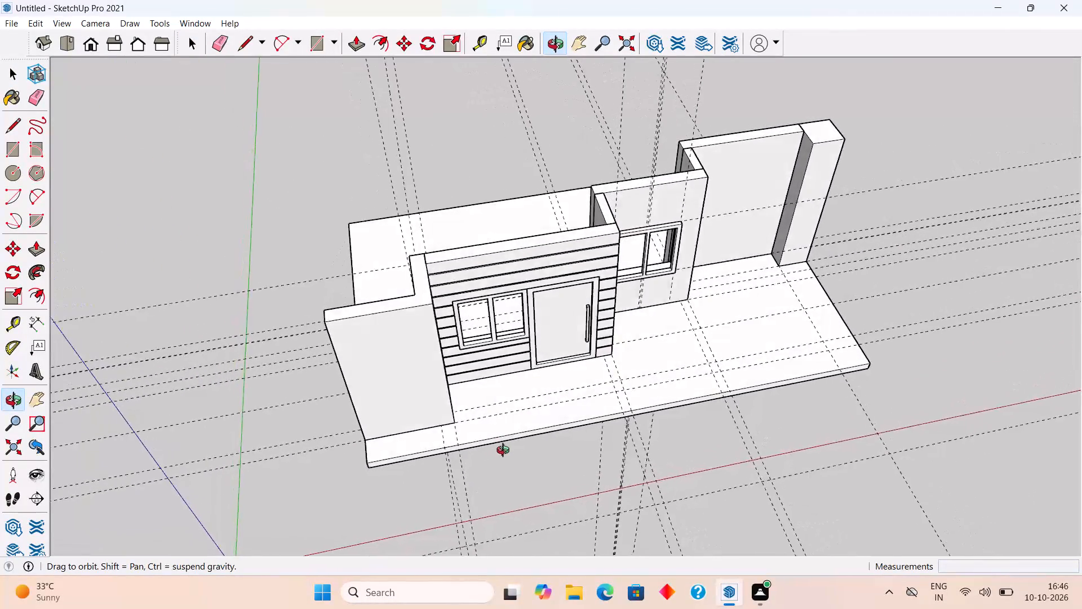
middle_drag(505, 452, 286, 334)
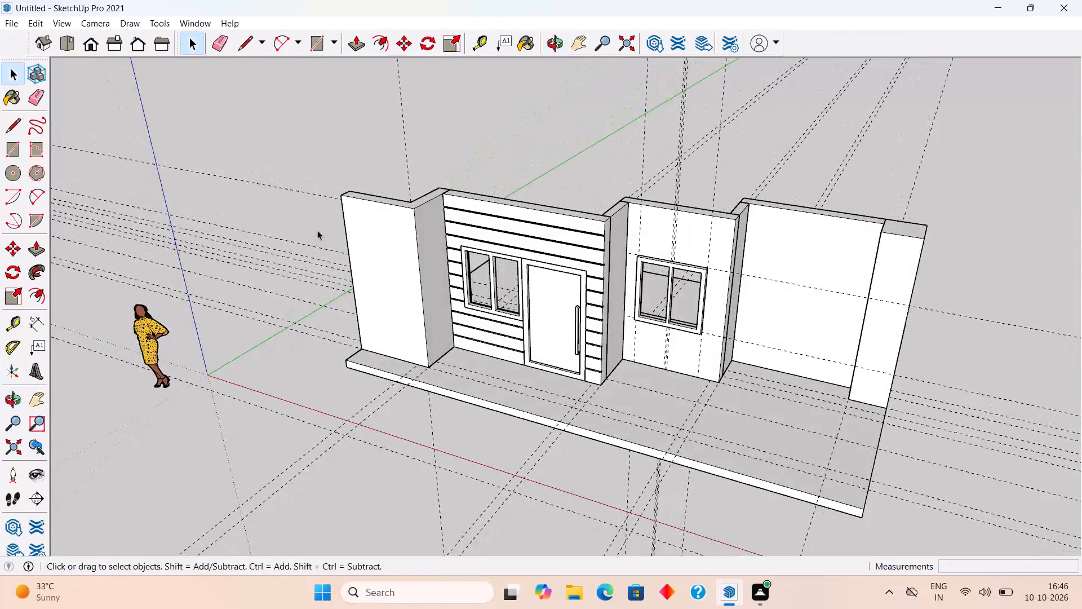
middle_drag(583, 297, 769, 192)
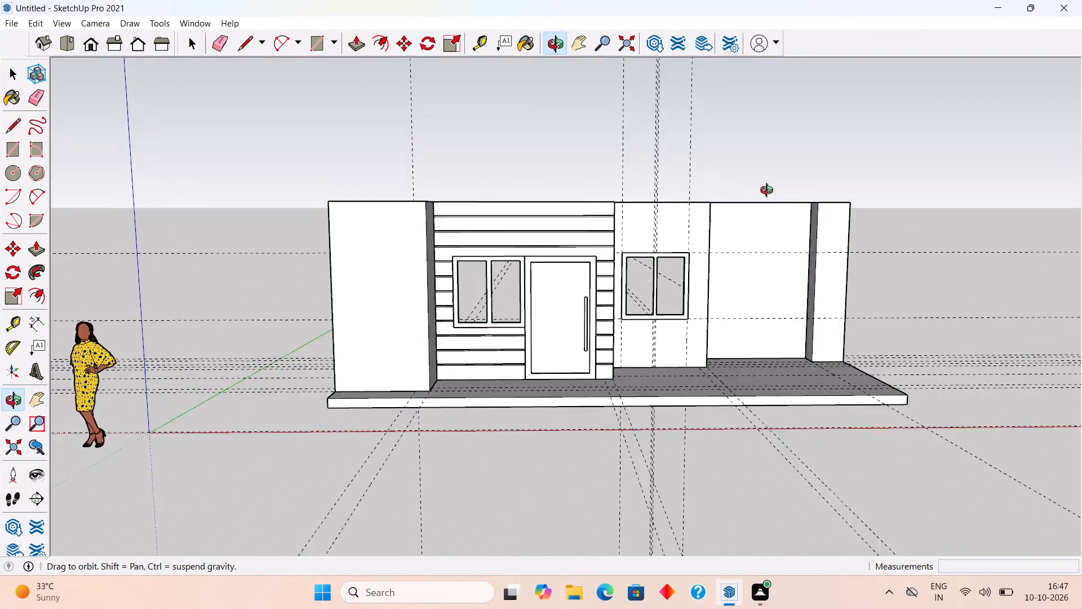
middle_drag(769, 192, 702, 166)
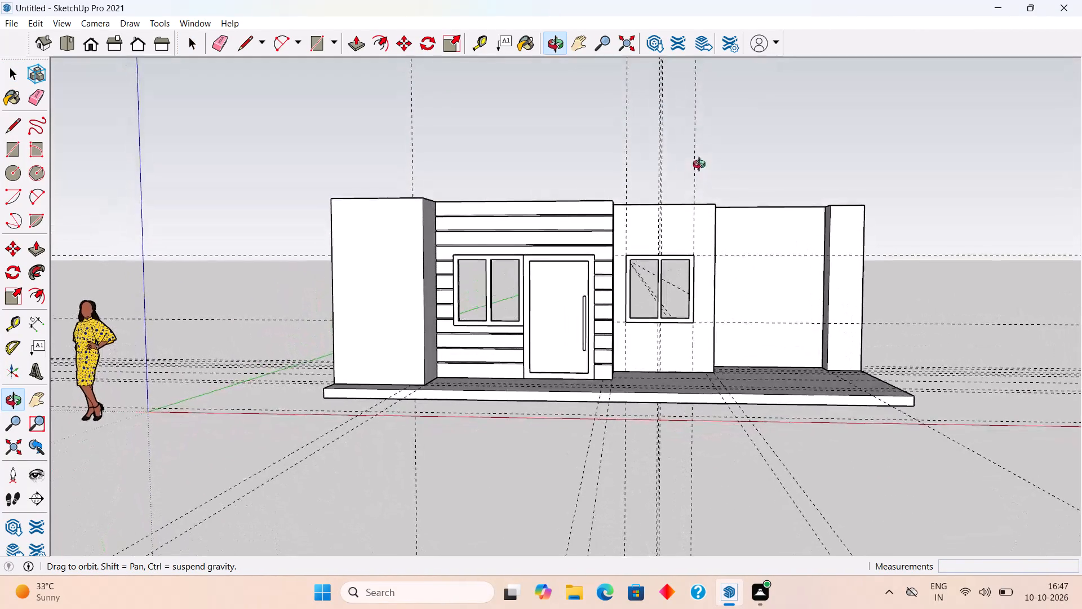
middle_drag(702, 166, 702, 165)
scroll(384, 314, up, 4)
scroll(384, 314, down, 2)
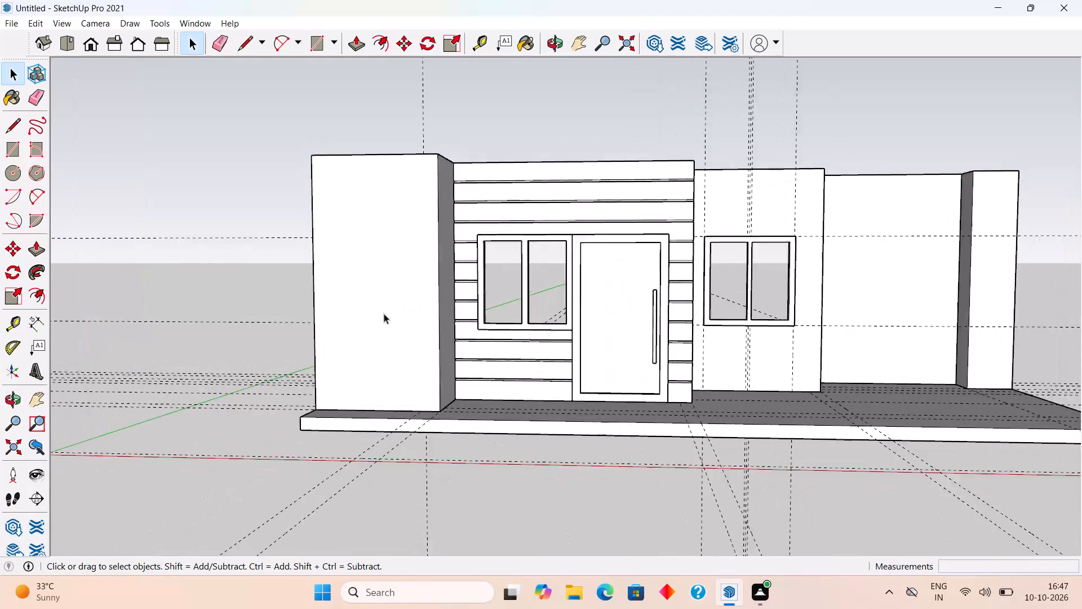
Place a guide on the slab 9" in from its long rear edge.
scroll(384, 314, down, 1)
middle_drag(393, 319, 1040, 376)
middle_drag(496, 372, 500, 374)
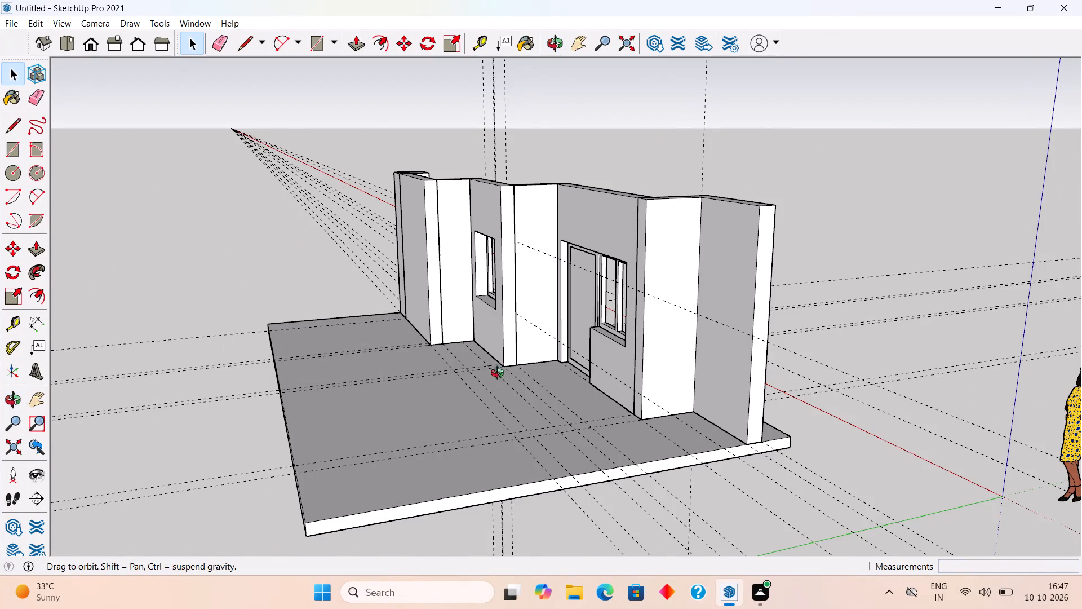
middle_drag(500, 374, 677, 438)
scroll(630, 449, down, 4)
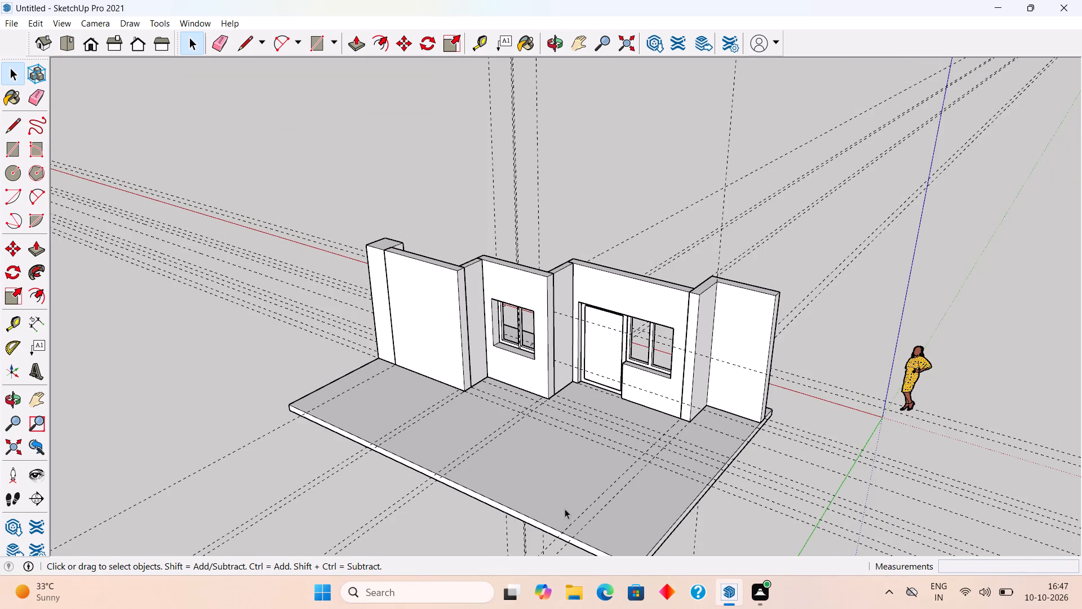
scroll(565, 509, up, 3)
scroll(565, 509, down, 8)
middle_drag(528, 486, 629, 499)
scroll(628, 500, up, 4)
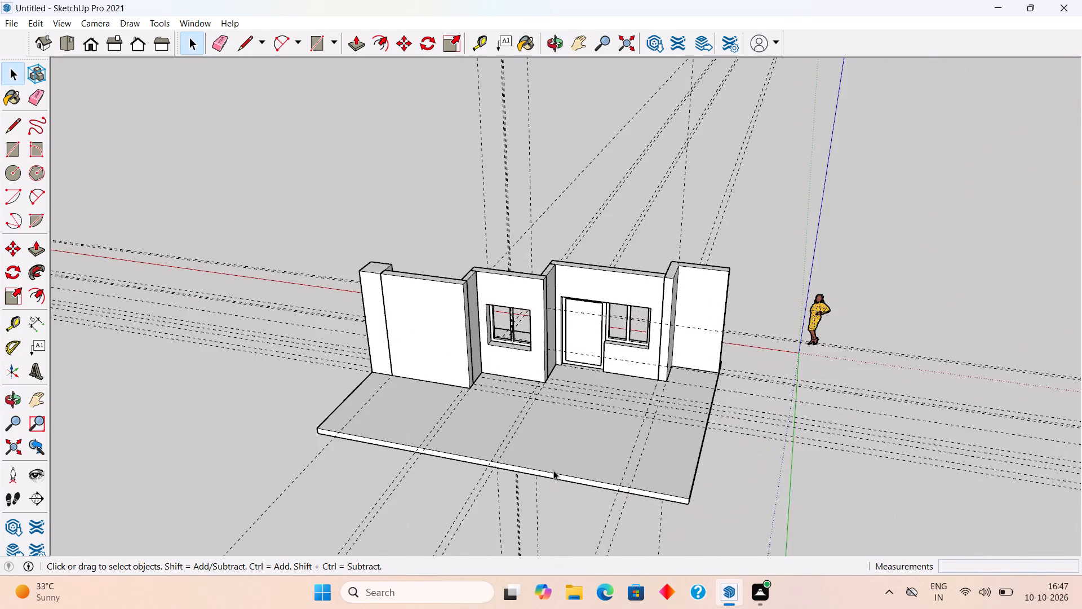
scroll(553, 470, up, 5)
middle_drag(553, 470, 613, 526)
scroll(613, 526, up, 1)
key(t)
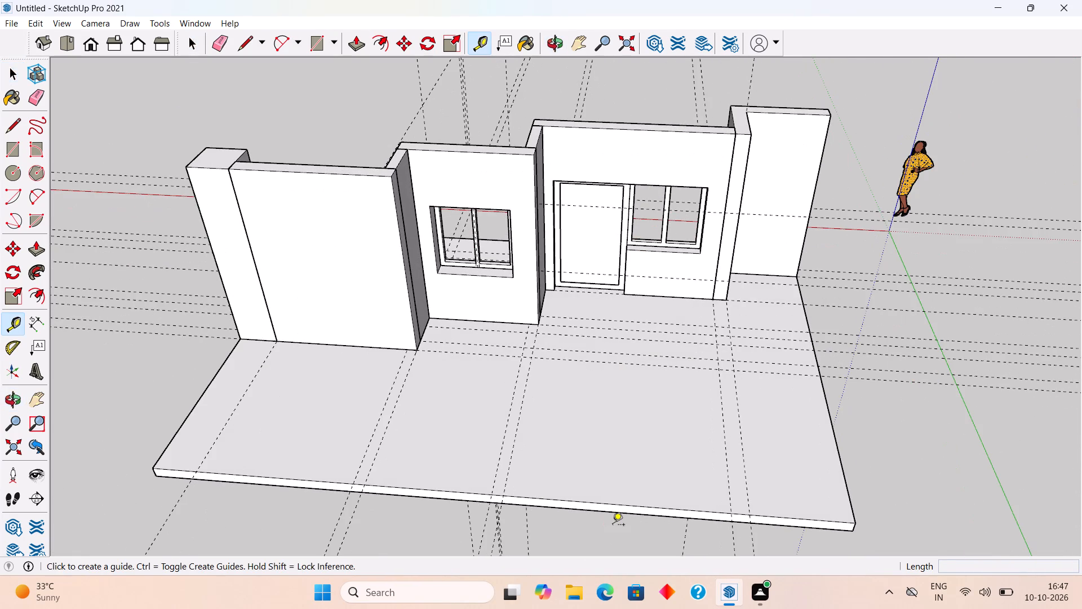
click(624, 507)
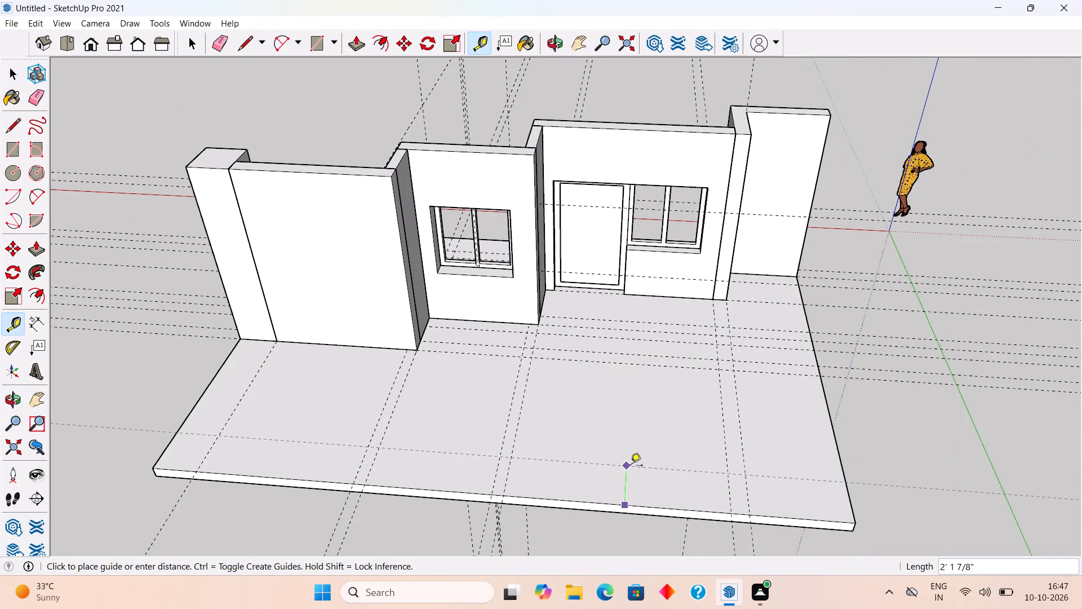
text(9")
key(Return)
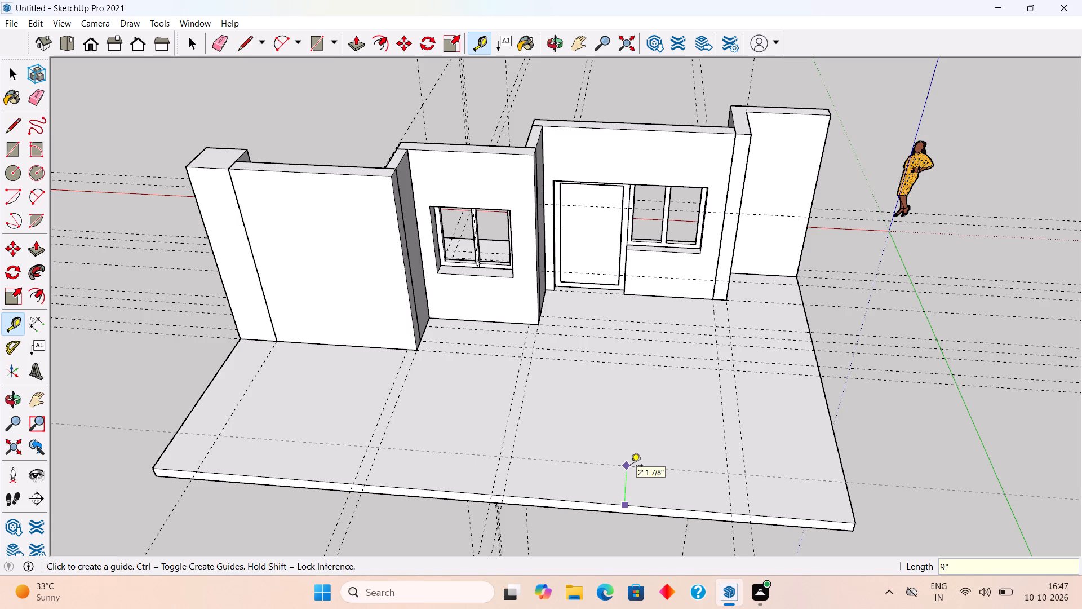
key(space)
Draw a 30' by 9" rectangle along the slab's rear edge, from the guide to the opposite slab corner.
text(r)
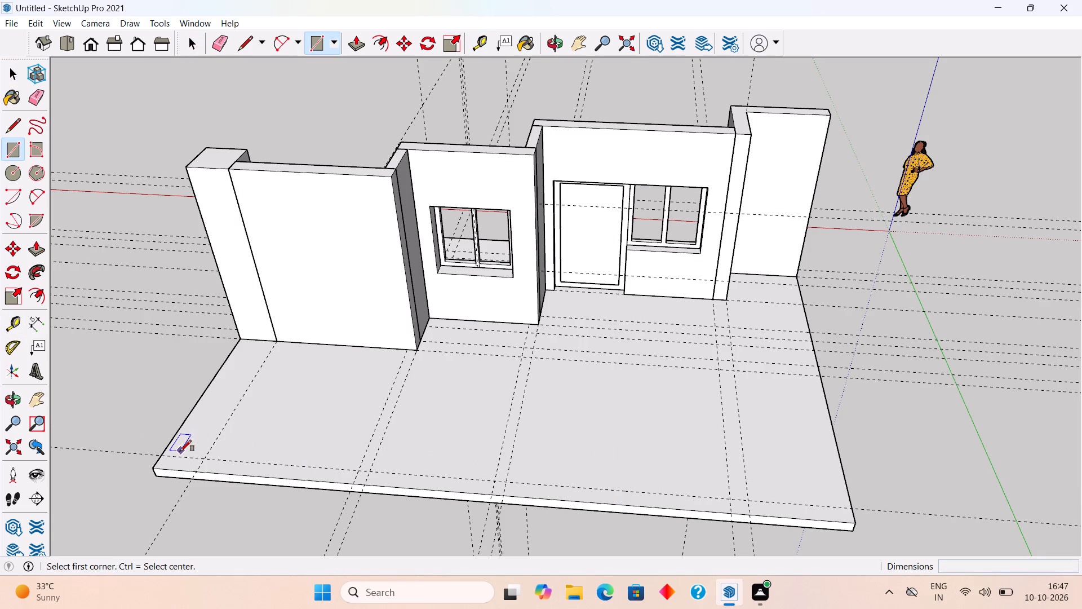
click(167, 453)
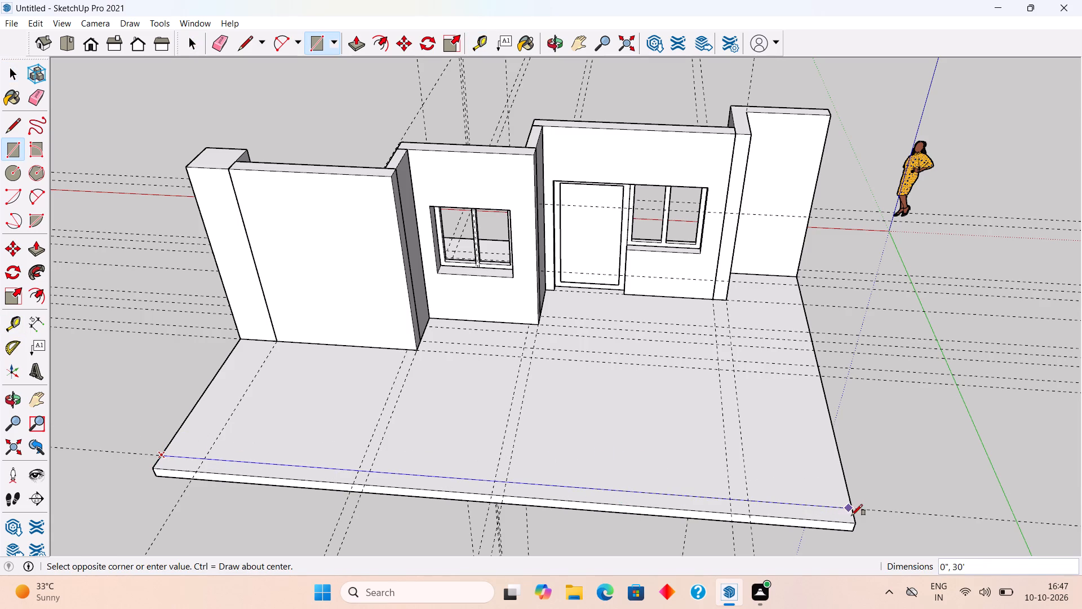
click(855, 521)
key(space)
Extrude the rear edge strip upward 10' to form the rear wall.
text(p)
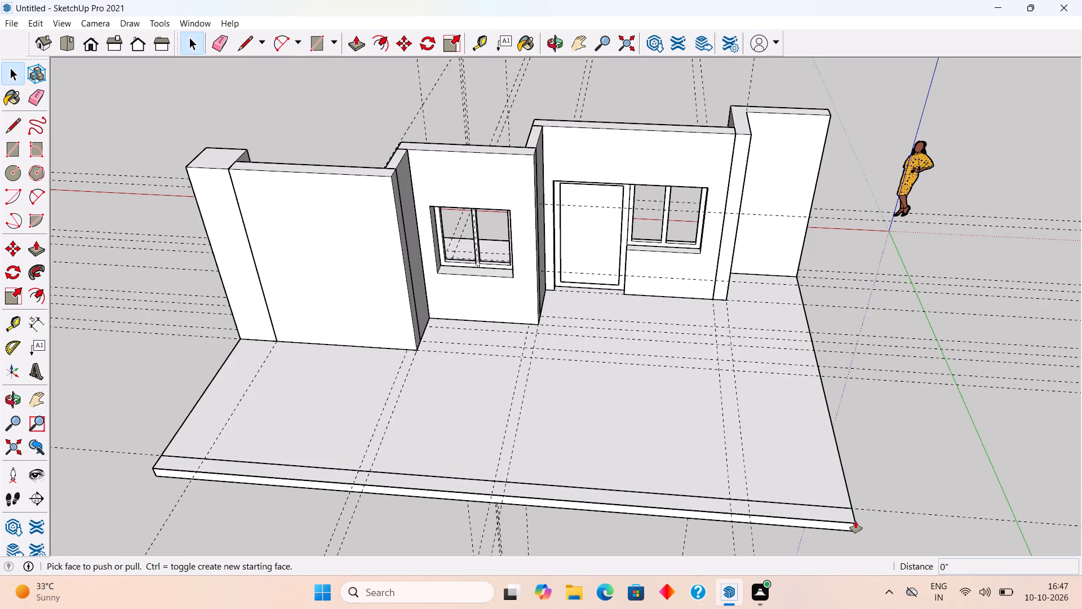
click(850, 520)
text(10')
key(Return)
key(space)
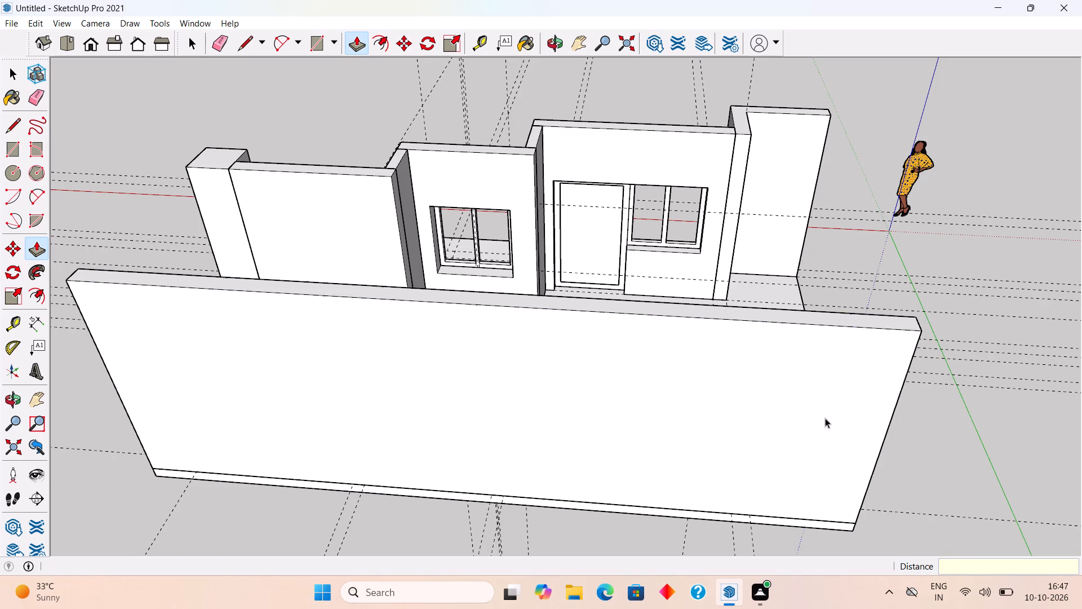
Make the new rear wall a group.
triple_click(825, 418)
right_click(825, 418)
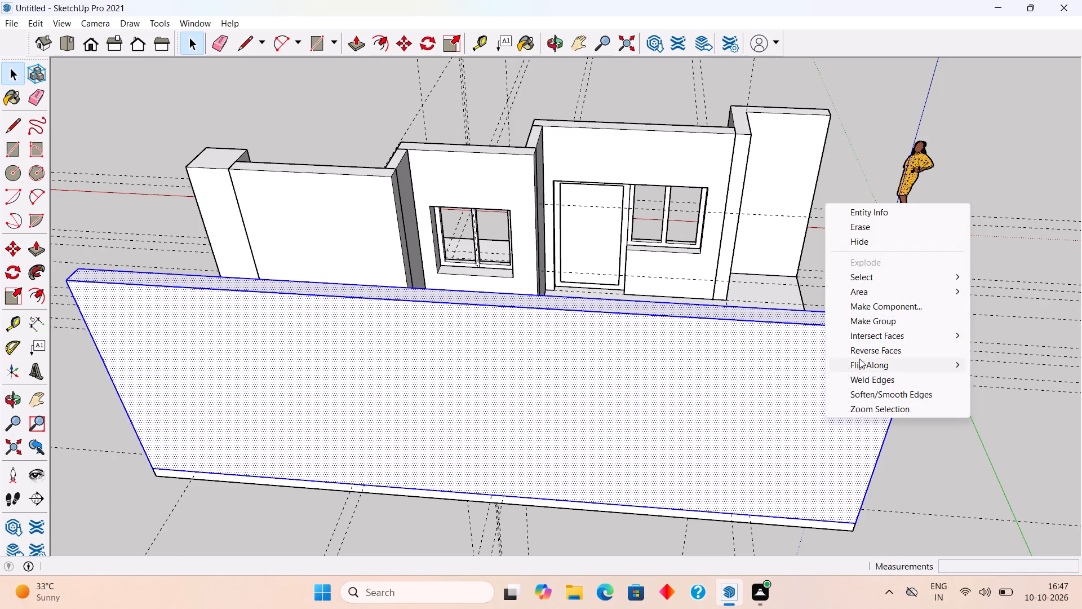
click(869, 322)
Place a guide on the slab 9" in from its short edge at the grooved wall's end.
middle_drag(975, 434, 595, 358)
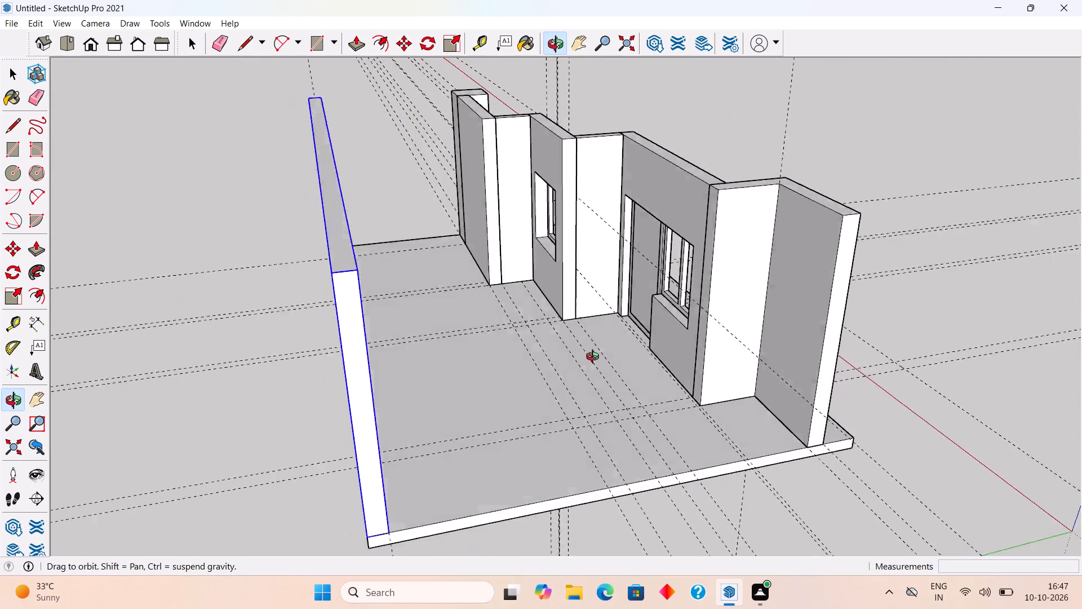
middle_drag(595, 358, 525, 348)
scroll(635, 496, up, 1)
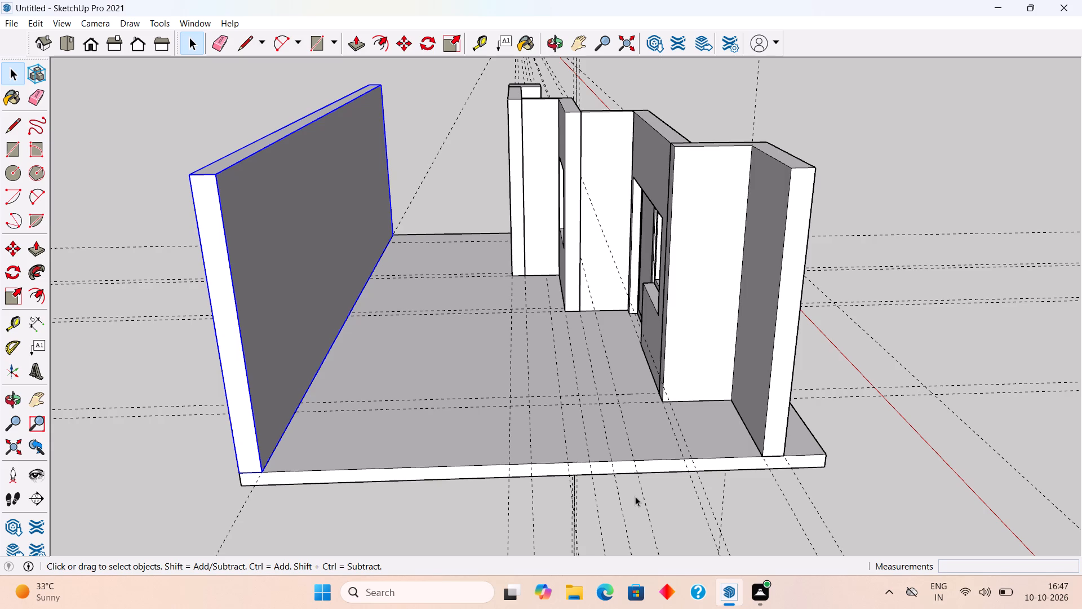
middle_drag(534, 454, 534, 501)
key(t)
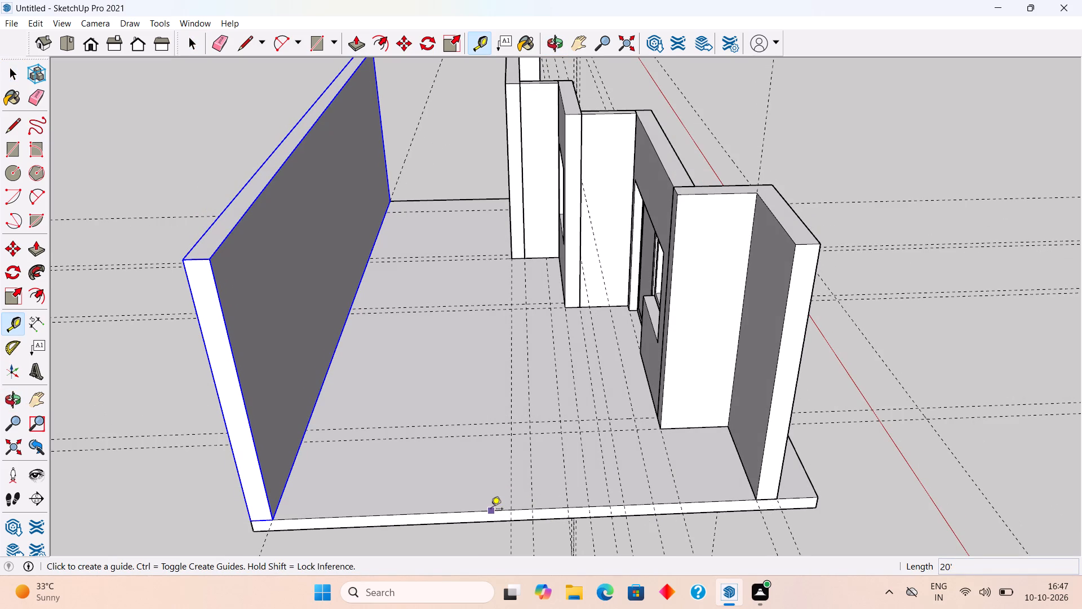
click(491, 510)
text(9")
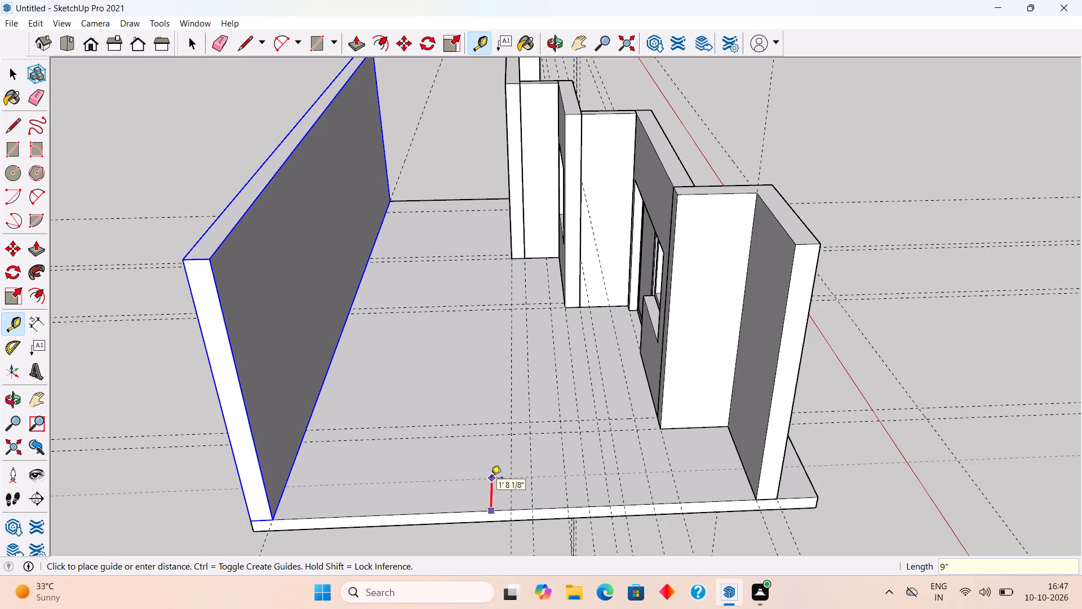
key(Return)
key(space)
Draw a 17' by 9" rectangle along the slab's short edge, between the rear wall and the 5' wide front wall.
text(r)
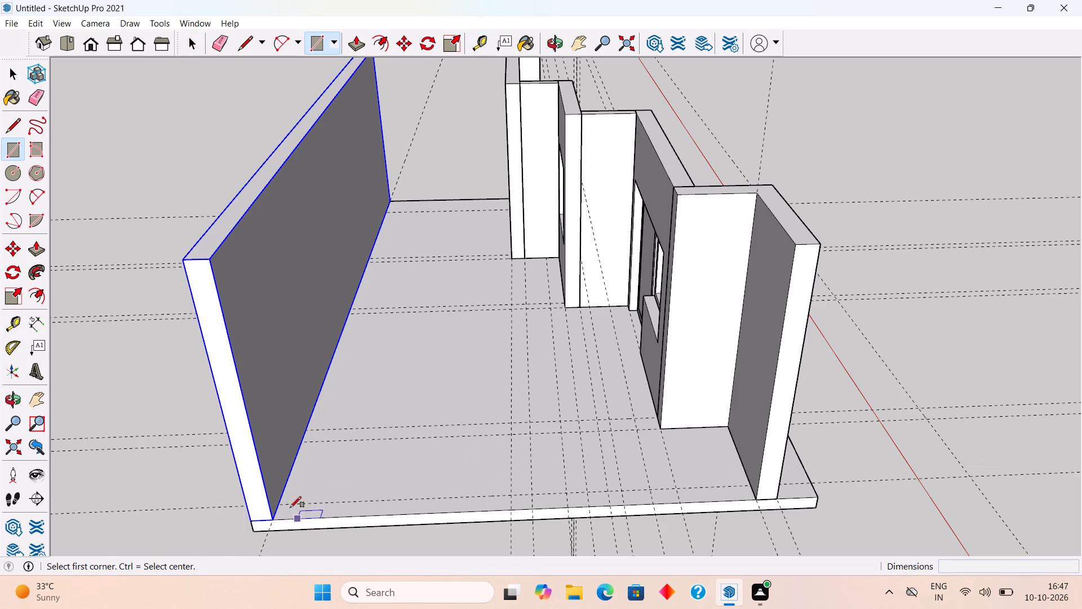
click(280, 504)
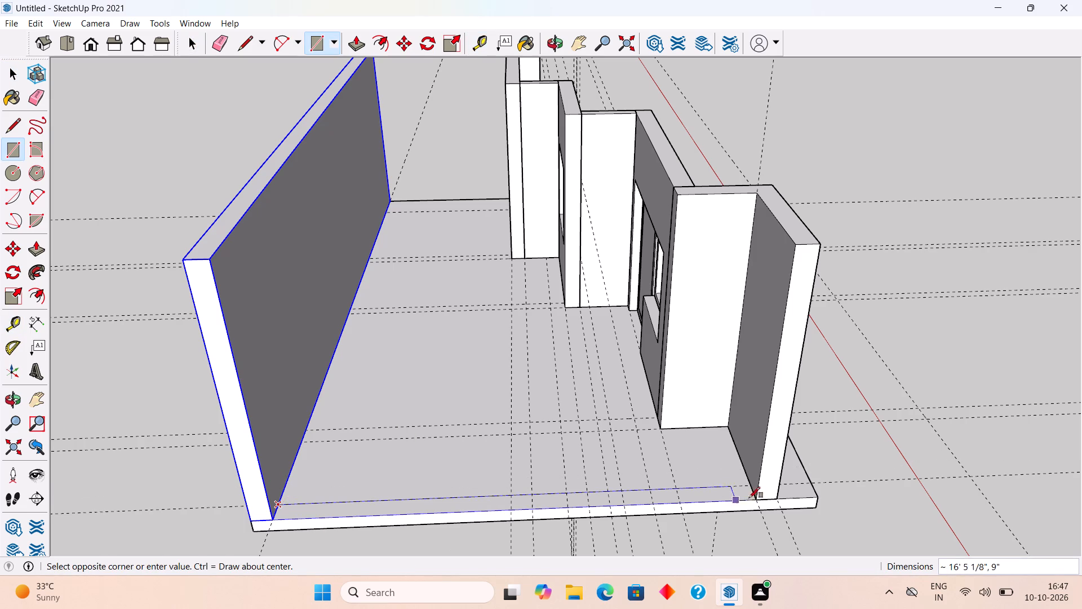
scroll(752, 498, up, 5)
click(759, 498)
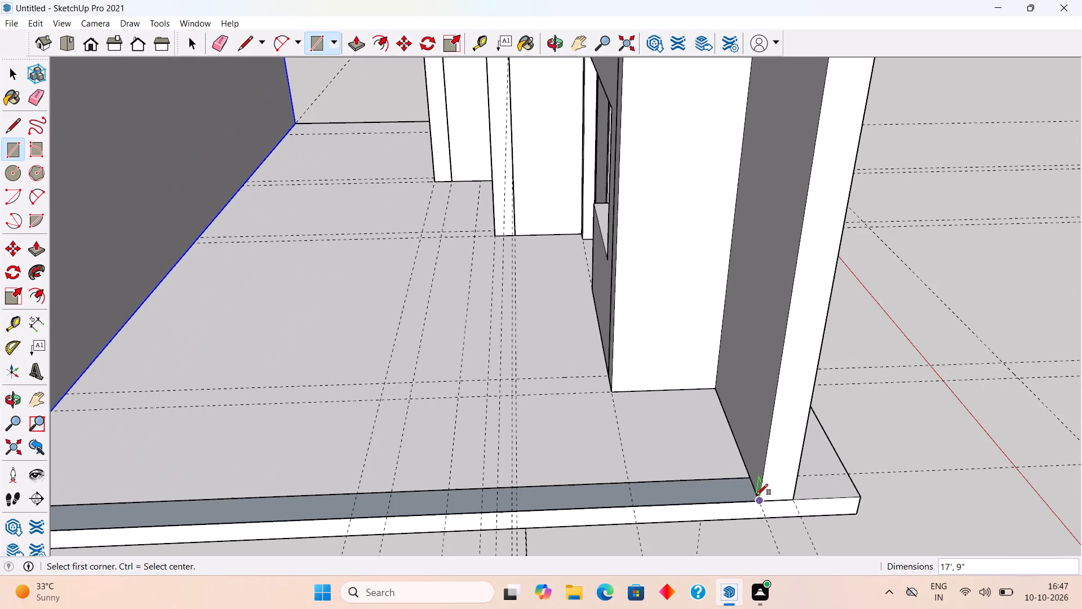
Extrude the 17' strip upward 10', level with the rear wall's top, to form the side wall.
key(p)
click(730, 493)
scroll(744, 413, down, 11)
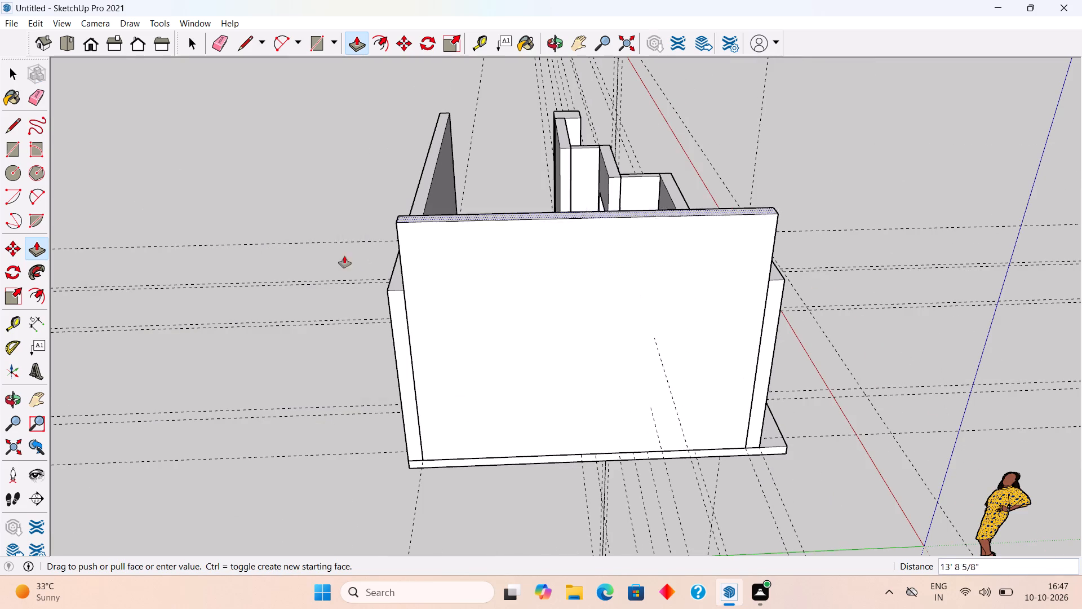
click(393, 285)
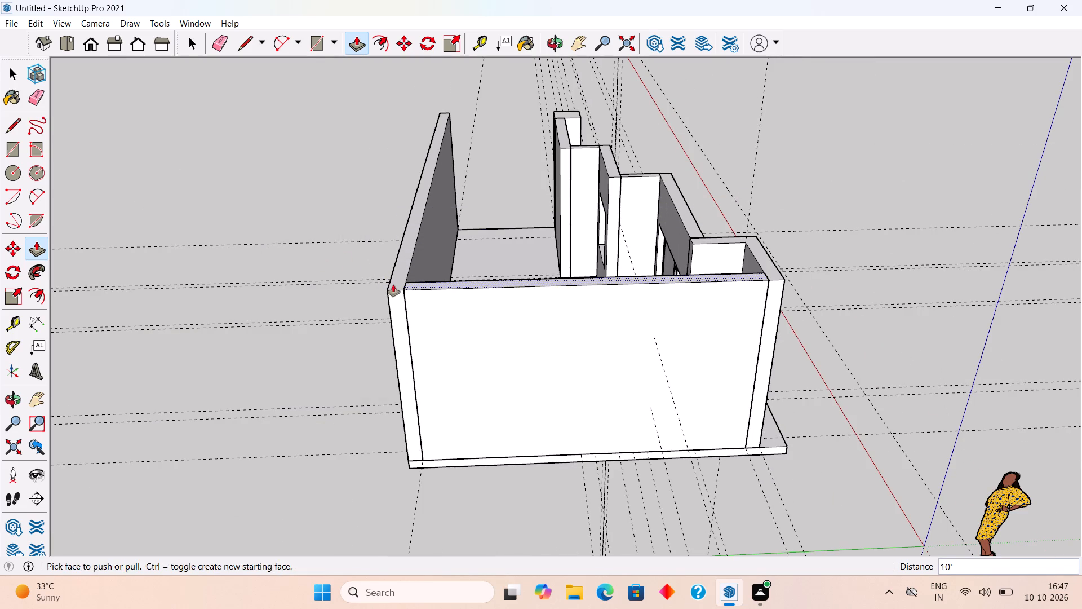
key(space)
Make the new side wall a group.
triple_click(542, 323)
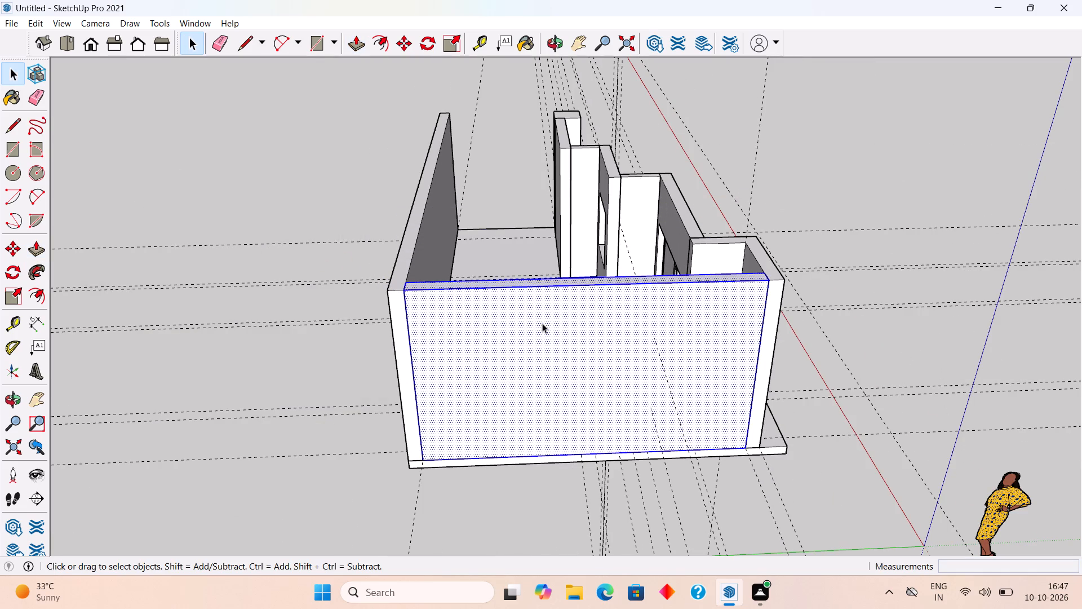
right_click(542, 323)
click(593, 440)
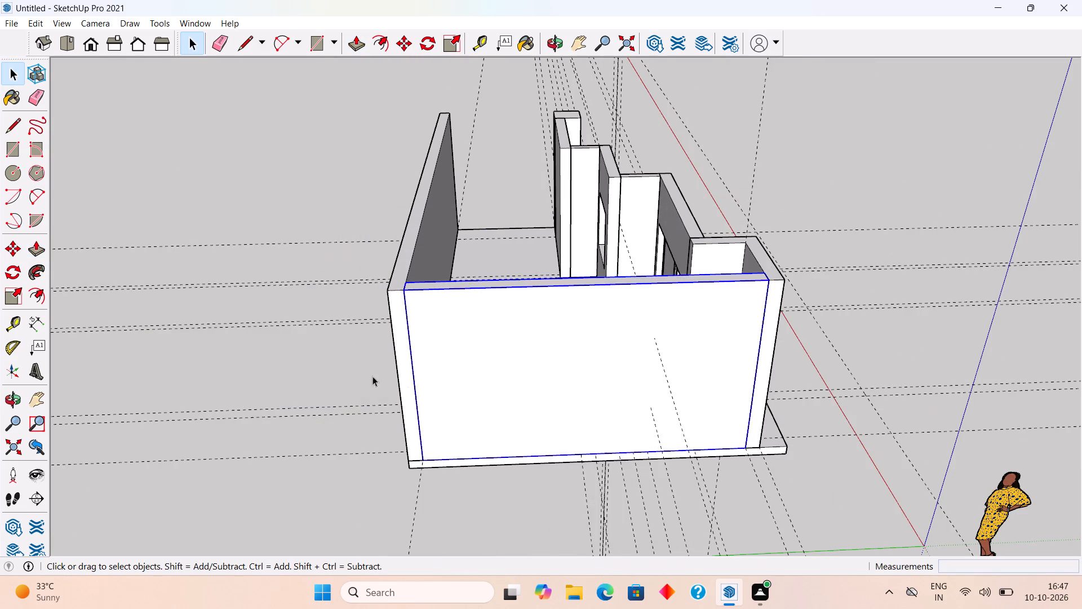
Place a guide on the slab 9" in from its open short edge, between the front and rear walls.
middle_drag(405, 396, 975, 429)
middle_drag(550, 430, 925, 391)
scroll(732, 549, up, 6)
scroll(714, 524, down, 4)
scroll(588, 259, down, 3)
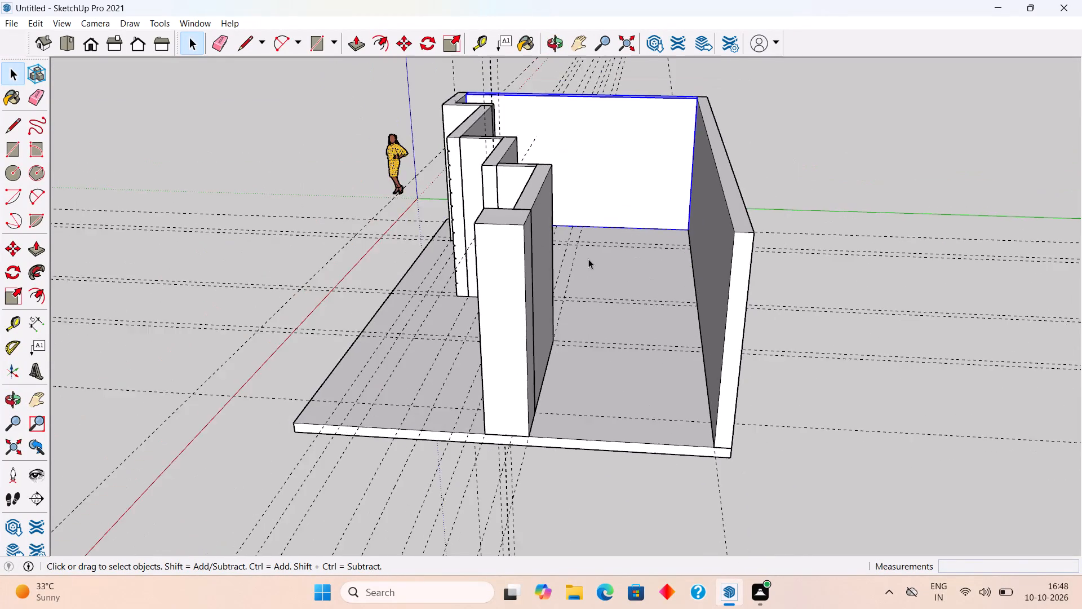
scroll(588, 259, down, 5)
middle_drag(609, 339, 630, 461)
scroll(632, 462, up, 13)
middle_drag(564, 265, 562, 273)
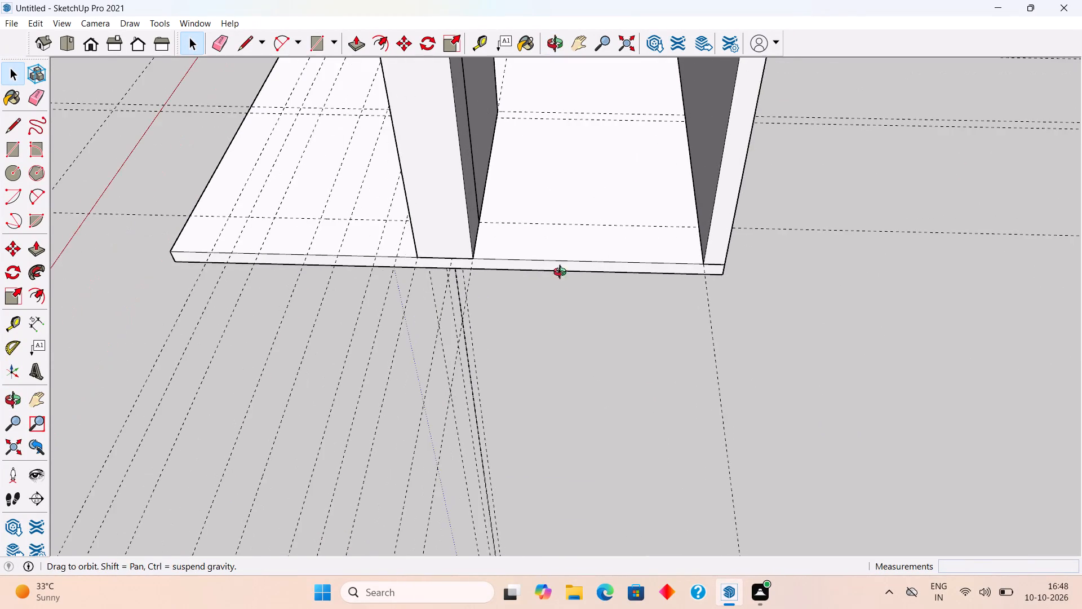
middle_drag(562, 273, 569, 394)
scroll(567, 390, up, 3)
scroll(551, 209, down, 1)
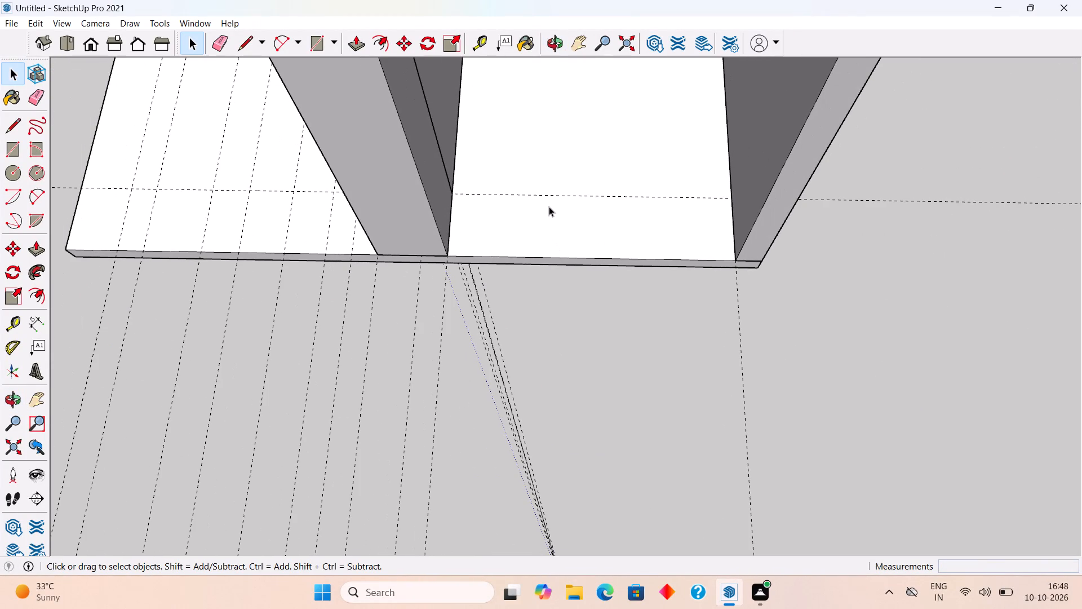
key(t)
click(562, 259)
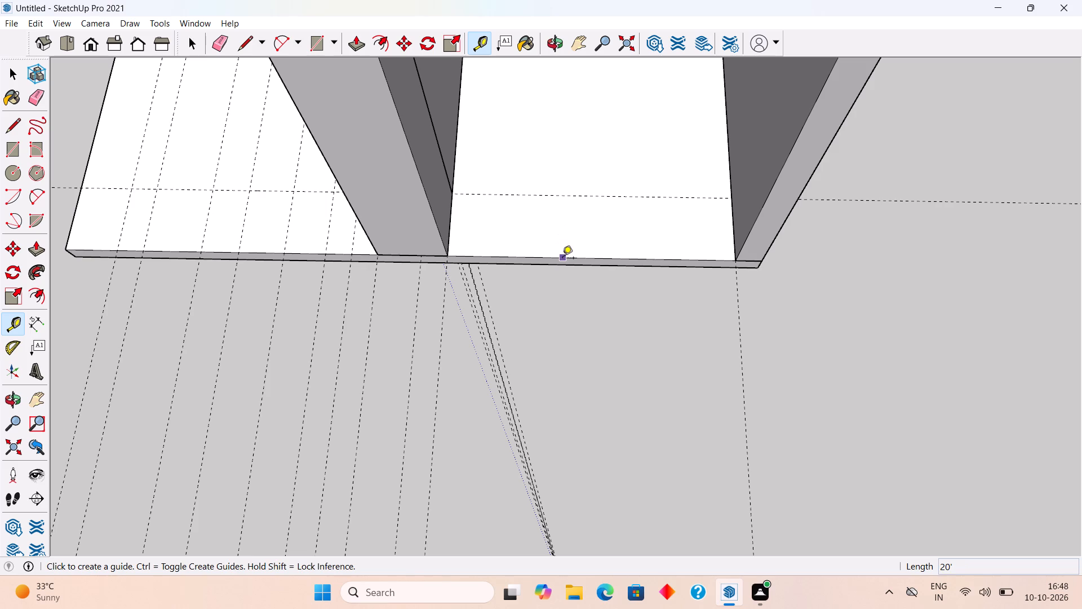
key(9)
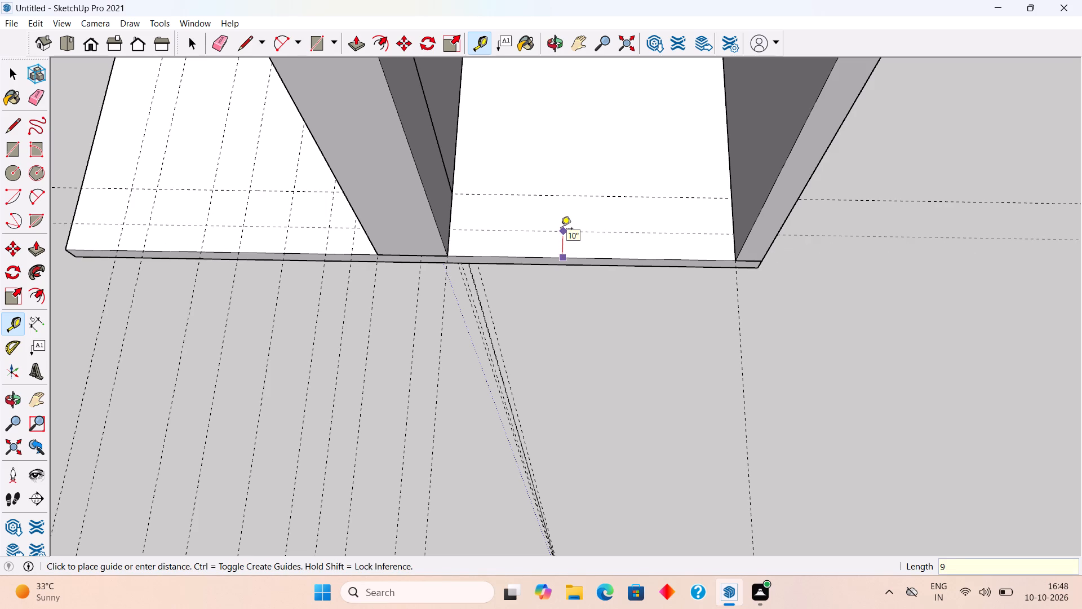
key(shift+quotedbl)
key(Return)
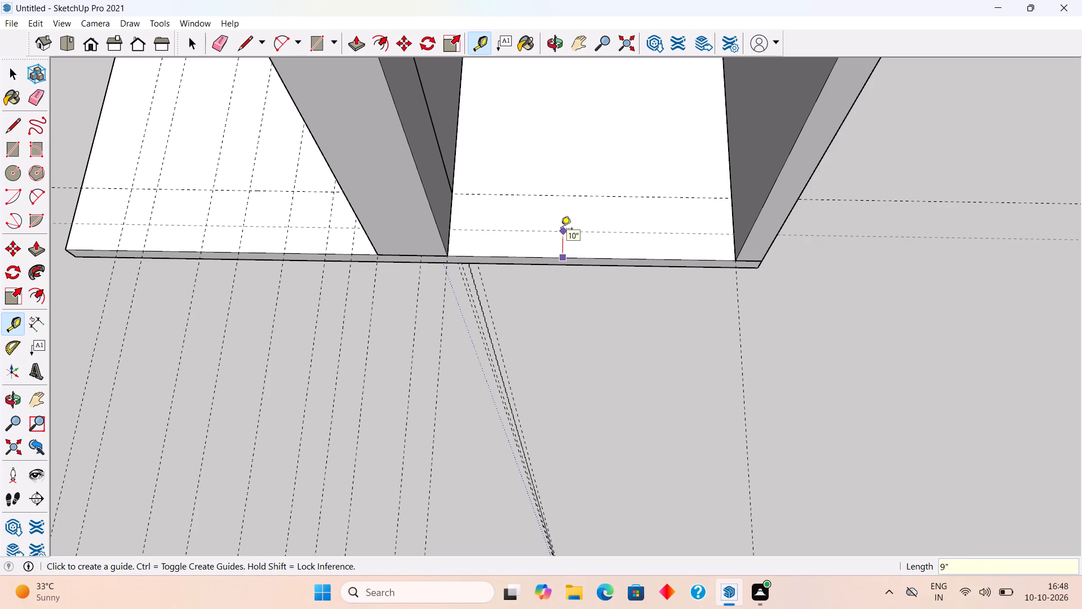
Draw a 9" by 8' 3" rectangle along the slab's open short edge, between the front end wall and the rear wall.
key(r)
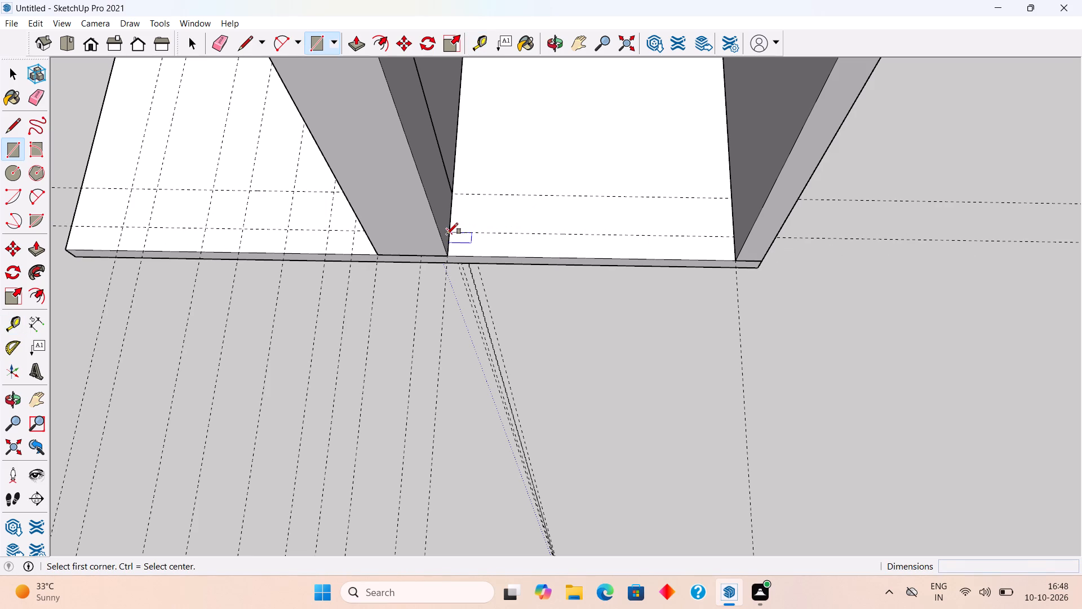
click(447, 231)
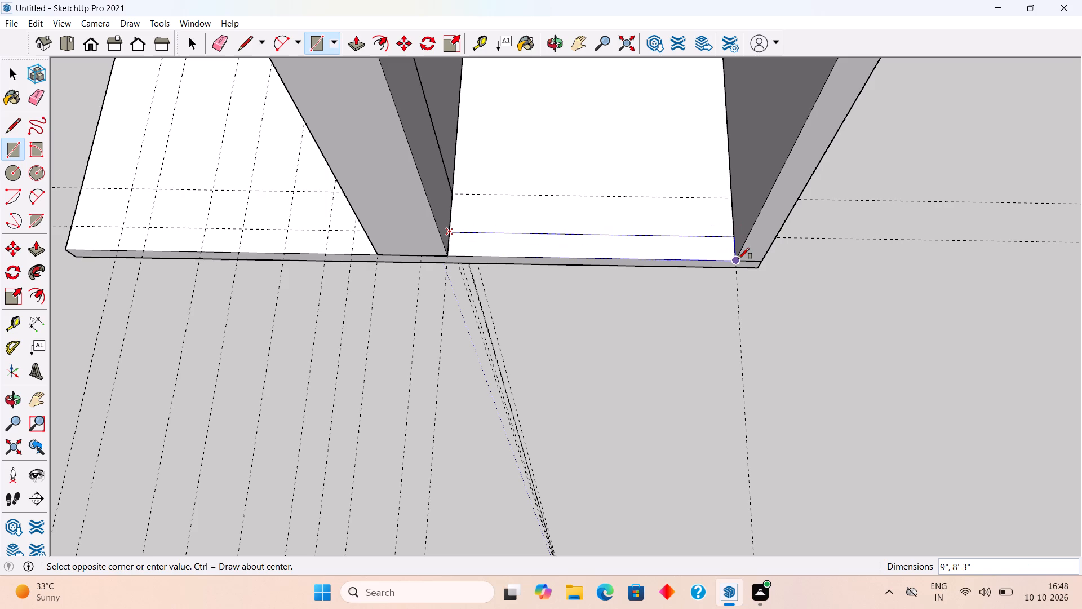
click(737, 261)
Extrude the 8' 3" strip upward 10', level with the rear wall's top, to form the second side wall.
key(p)
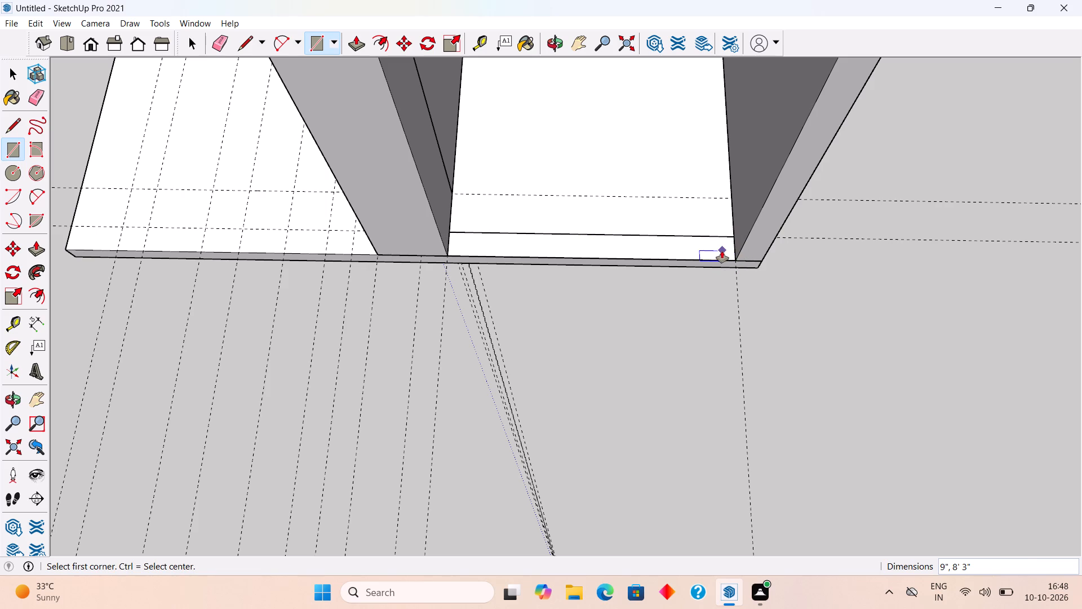
click(722, 250)
scroll(751, 201, down, 10)
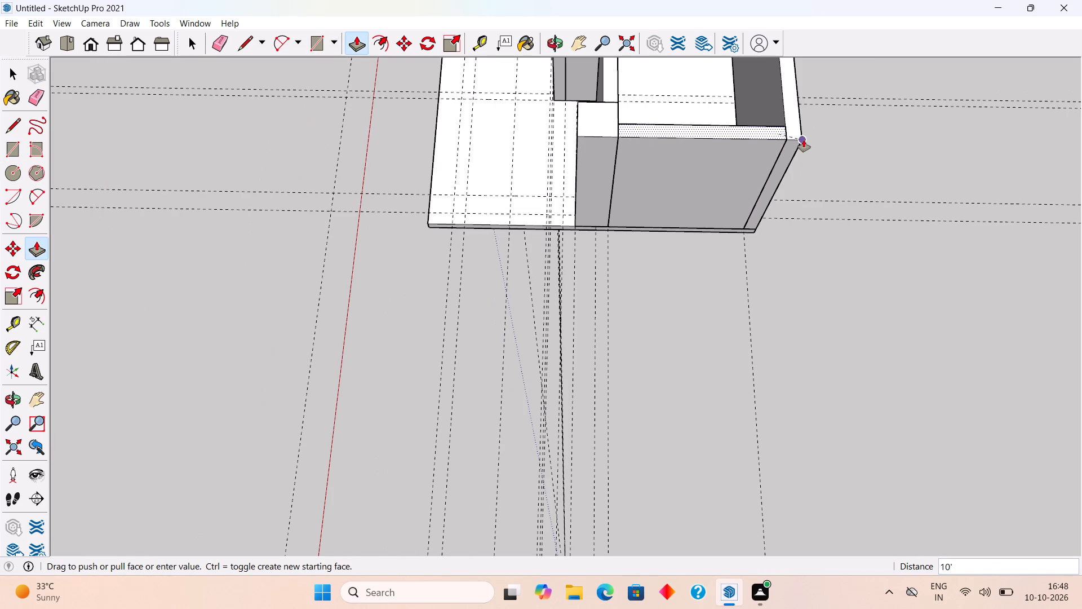
click(804, 140)
Make the 8' 3" side wall a group and clear the selection.
key(space)
triple_click(721, 159)
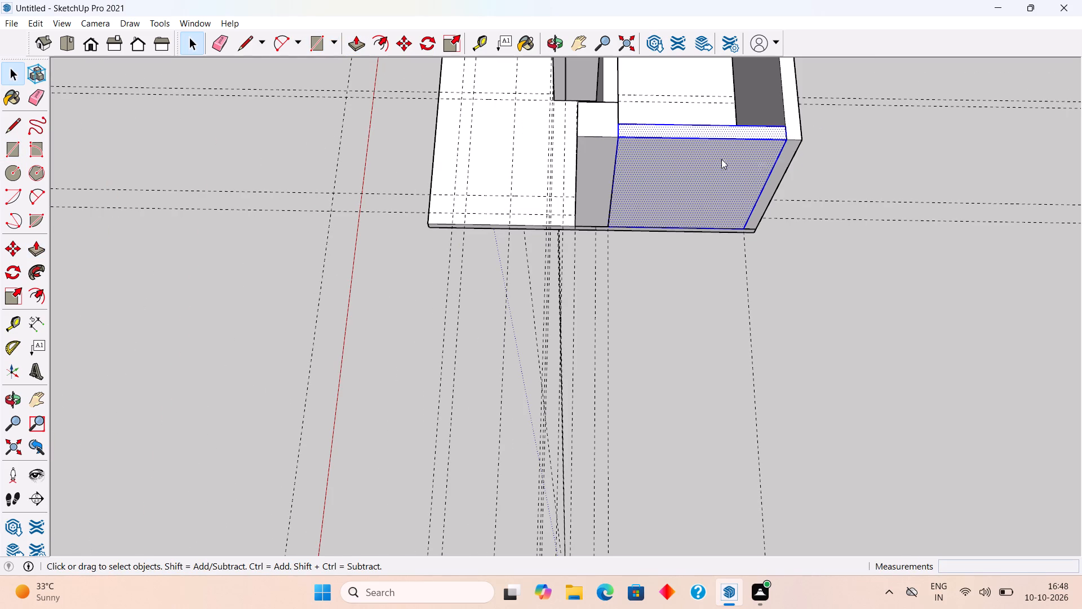
right_click(721, 159)
click(757, 275)
scroll(757, 270, down, 5)
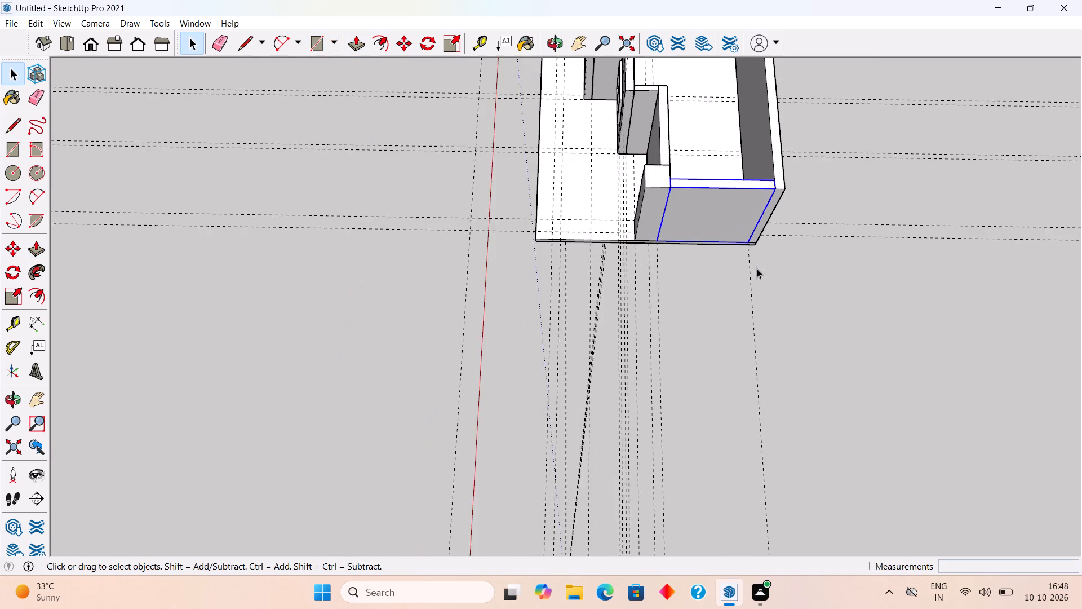
scroll(757, 268, down, 8)
click(837, 335)
Examine the enclosed house from the front, the rear and above to check how the walls meet.
middle_drag(604, 268, 842, 194)
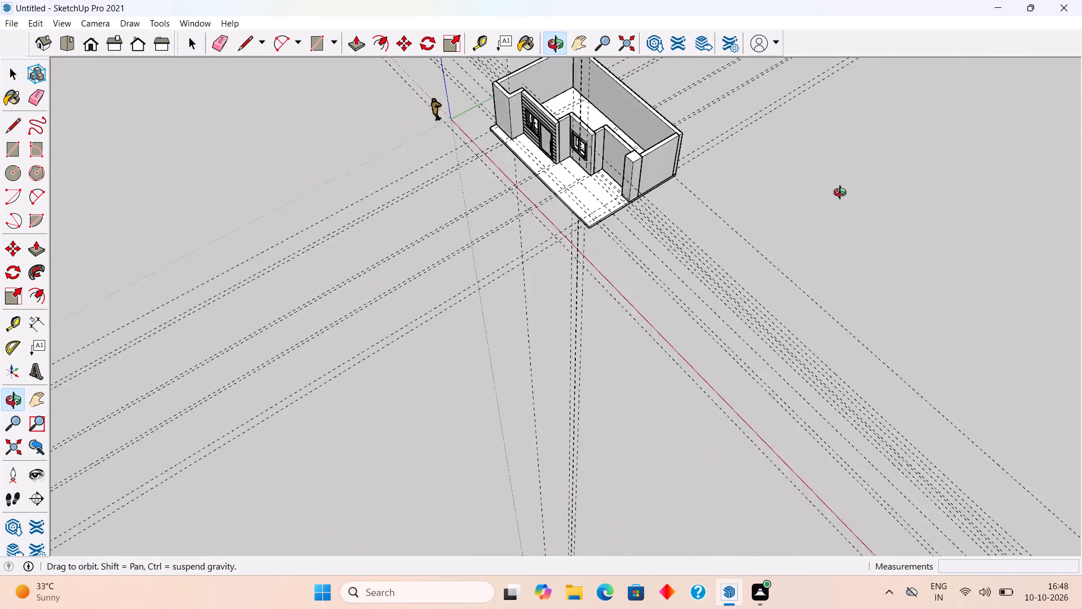
middle_drag(842, 194, 853, 190)
scroll(853, 190, down, 4)
scroll(734, 195, down, 4)
middle_drag(988, 189, 996, 171)
middle_drag(649, 226, 829, 262)
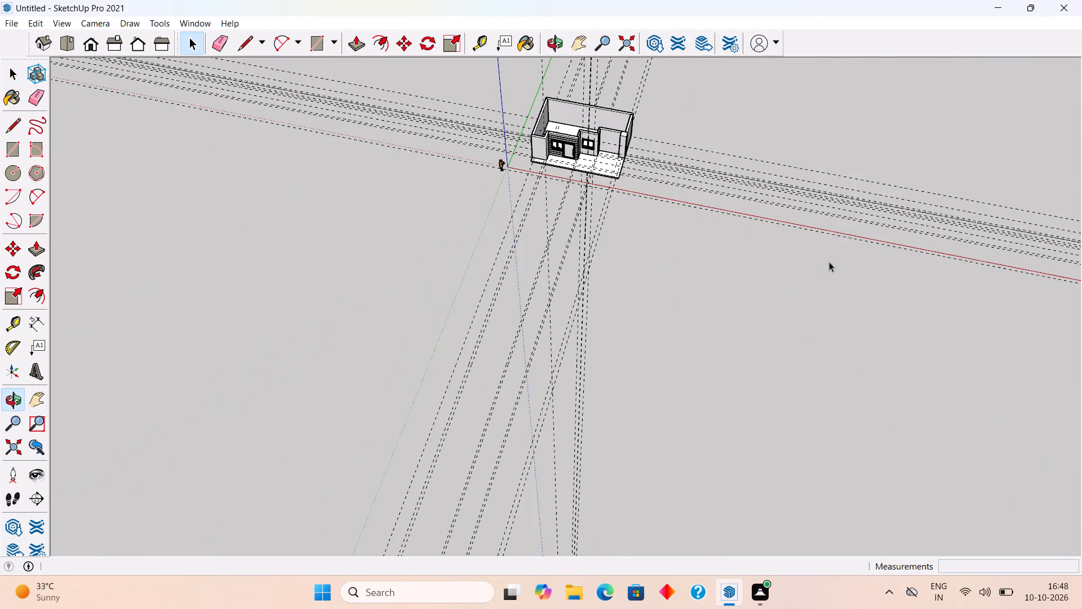
scroll(580, 74, up, 15)
scroll(543, 192, up, 3)
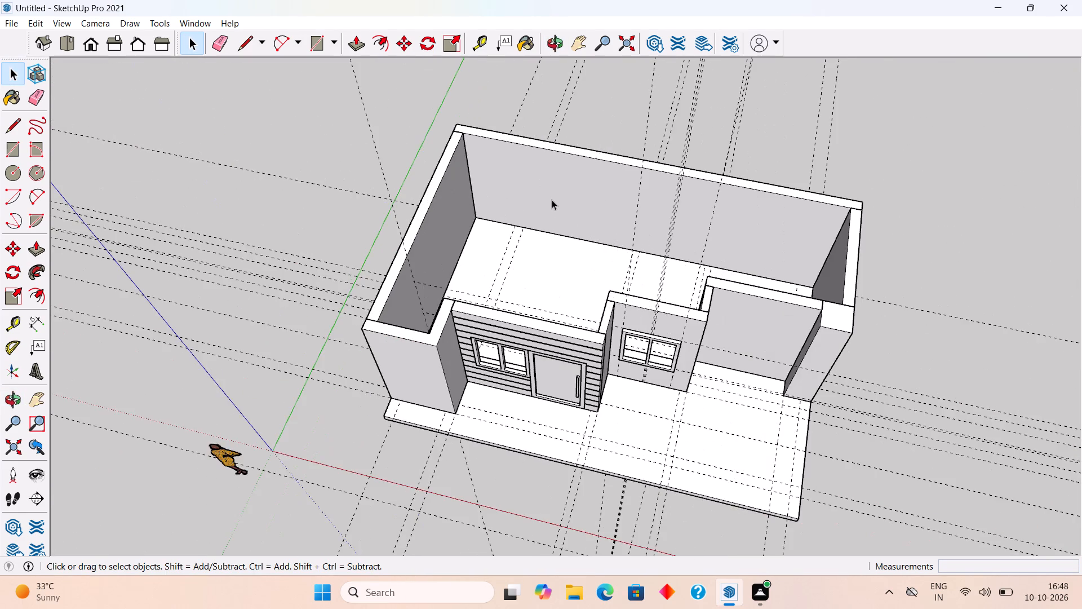
middle_drag(600, 255, 392, 455)
scroll(422, 439, up, 1)
scroll(395, 491, down, 13)
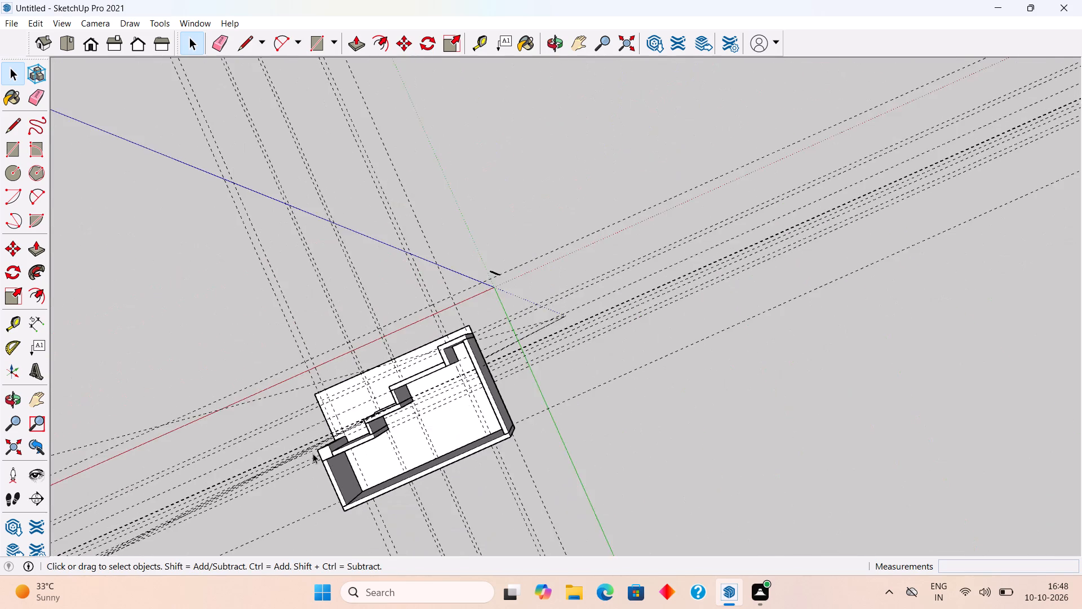
middle_drag(309, 505, 395, 414)
scroll(395, 414, down, 10)
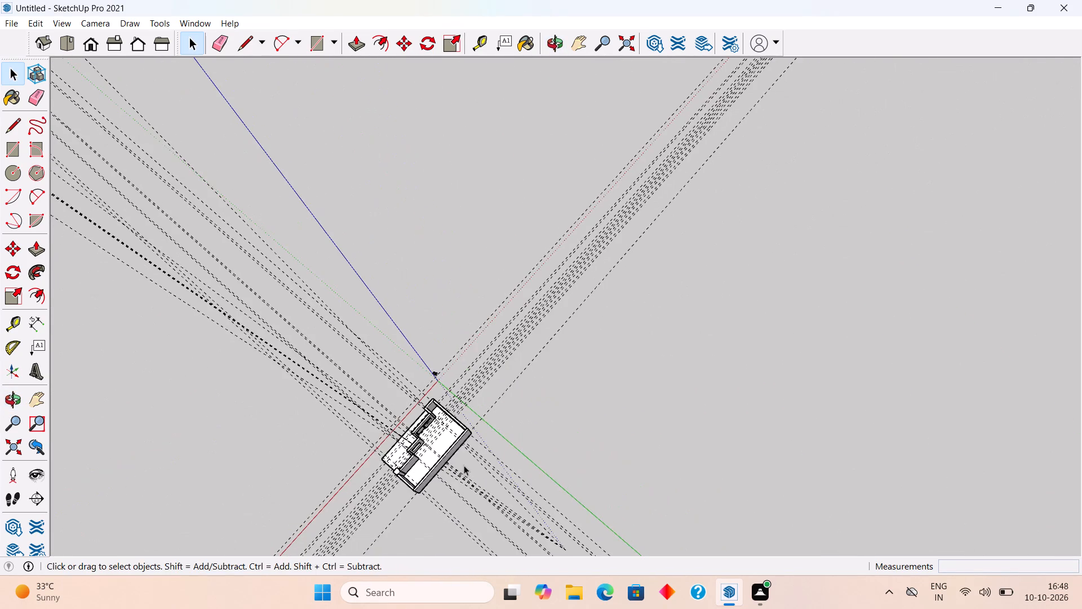
middle_drag(462, 465, 165, 328)
scroll(458, 376, up, 1)
middle_drag(407, 367, 113, 323)
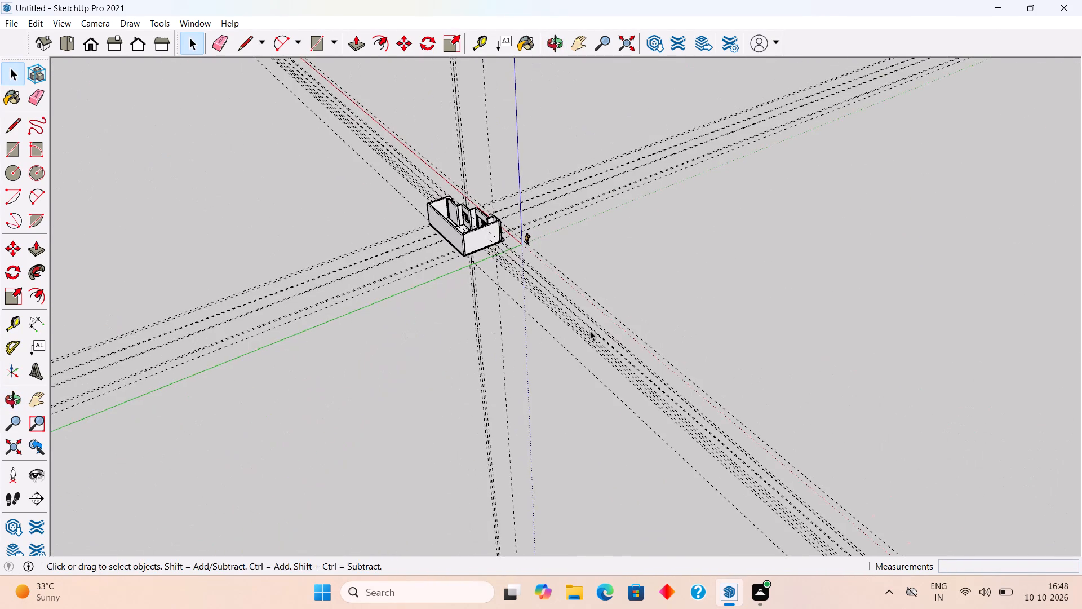
middle_drag(572, 330, 168, 323)
scroll(273, 323, down, 1)
middle_drag(601, 326, 356, 336)
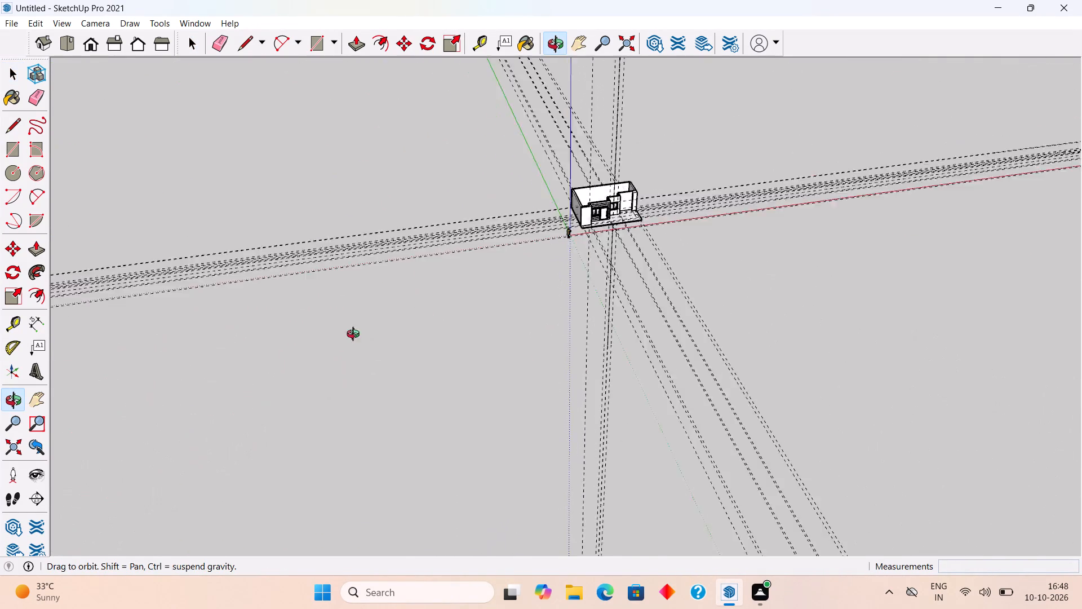
middle_drag(356, 336, 301, 348)
scroll(657, 276, up, 3)
scroll(622, 162, up, 5)
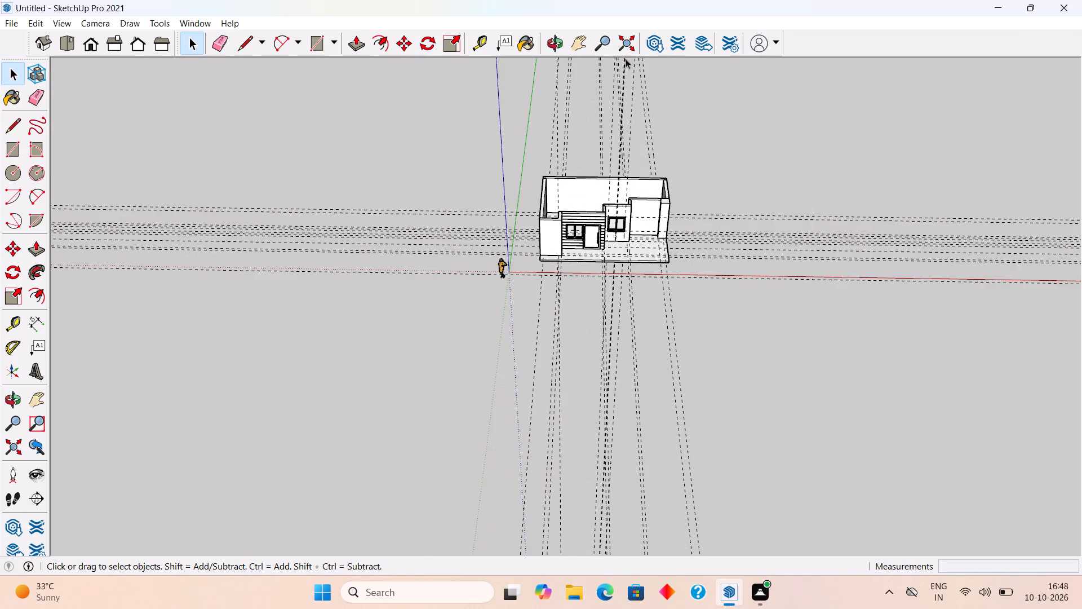
scroll(635, 95, up, 16)
middle_drag(648, 188, 648, 206)
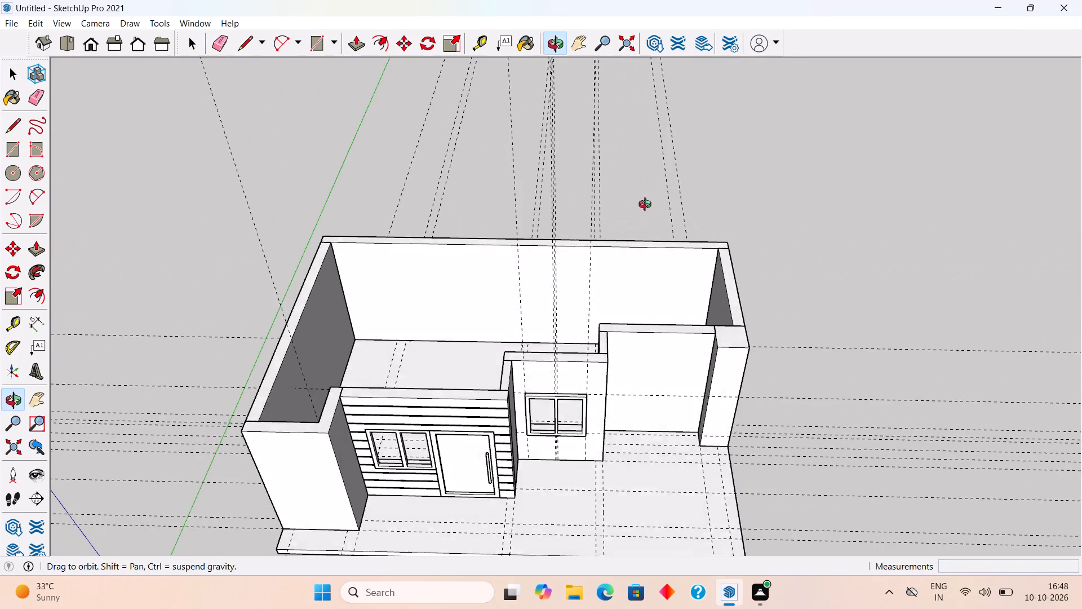
middle_drag(648, 206, 657, 309)
scroll(659, 353, up, 1)
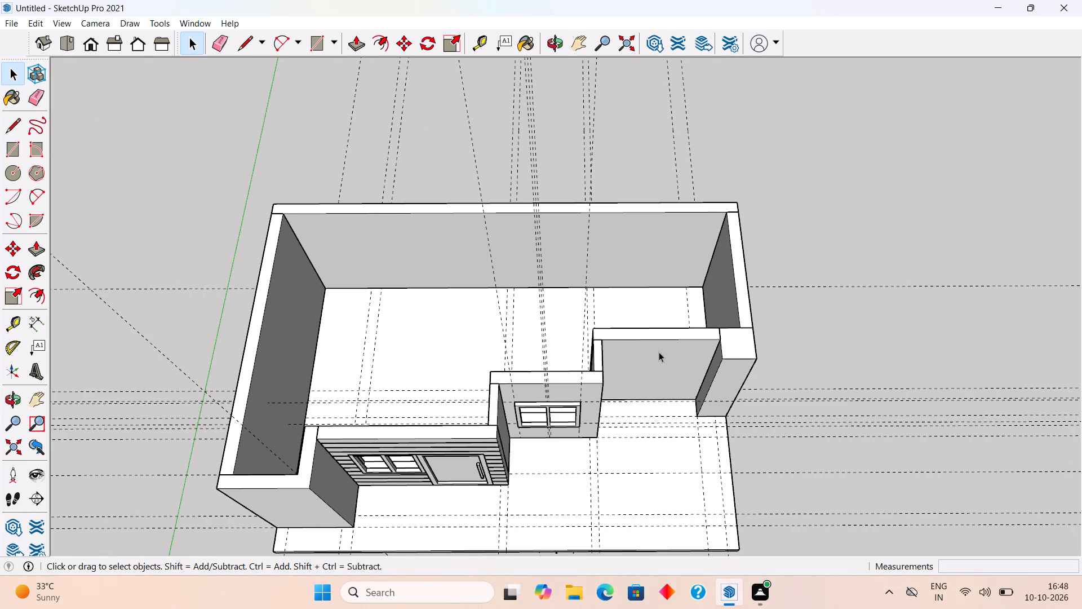
scroll(1081, 213, up, 7)
scroll(1081, 213, down, 6)
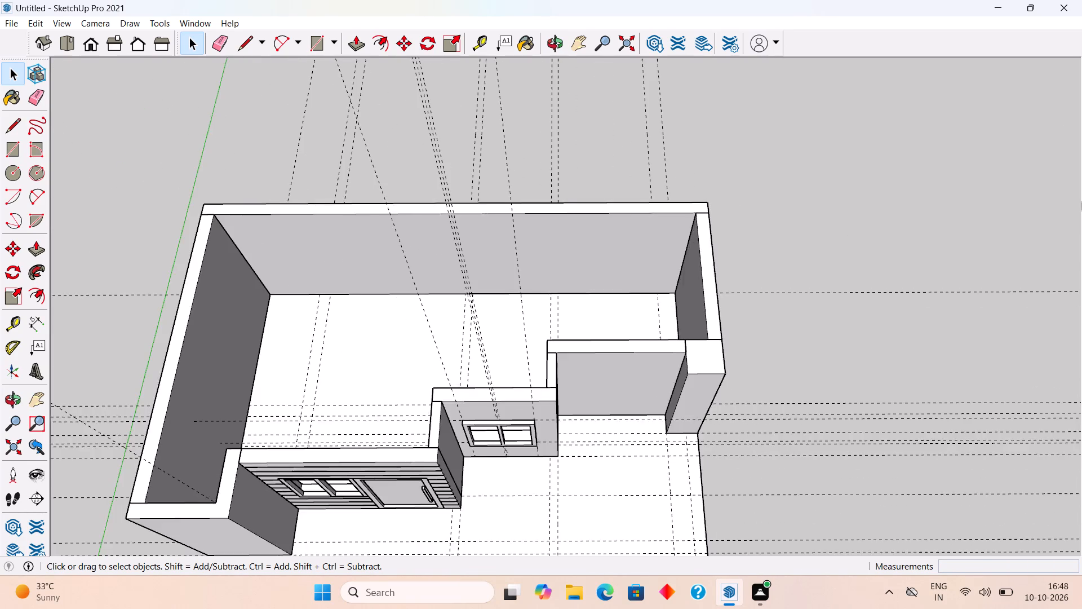
scroll(1081, 201, up, 4)
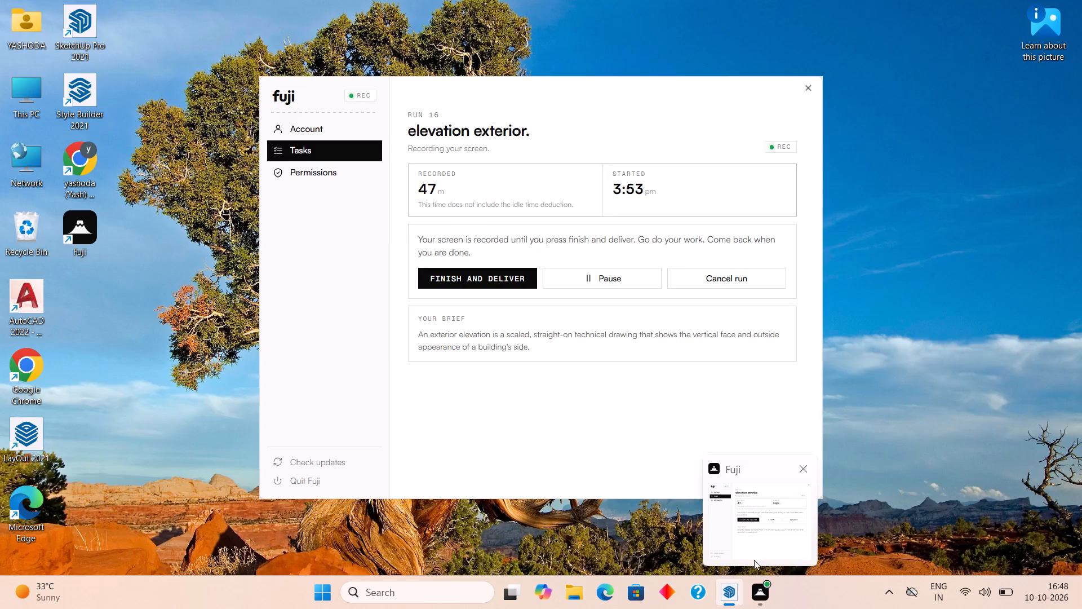
scroll(624, 377, down, 7)
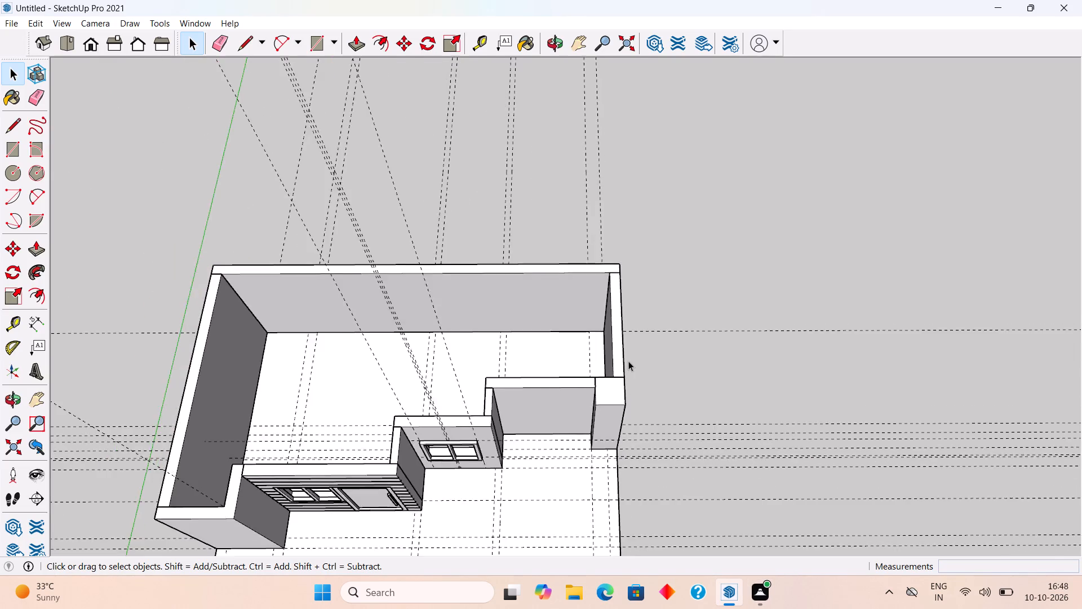
scroll(628, 361, down, 6)
scroll(628, 360, up, 9)
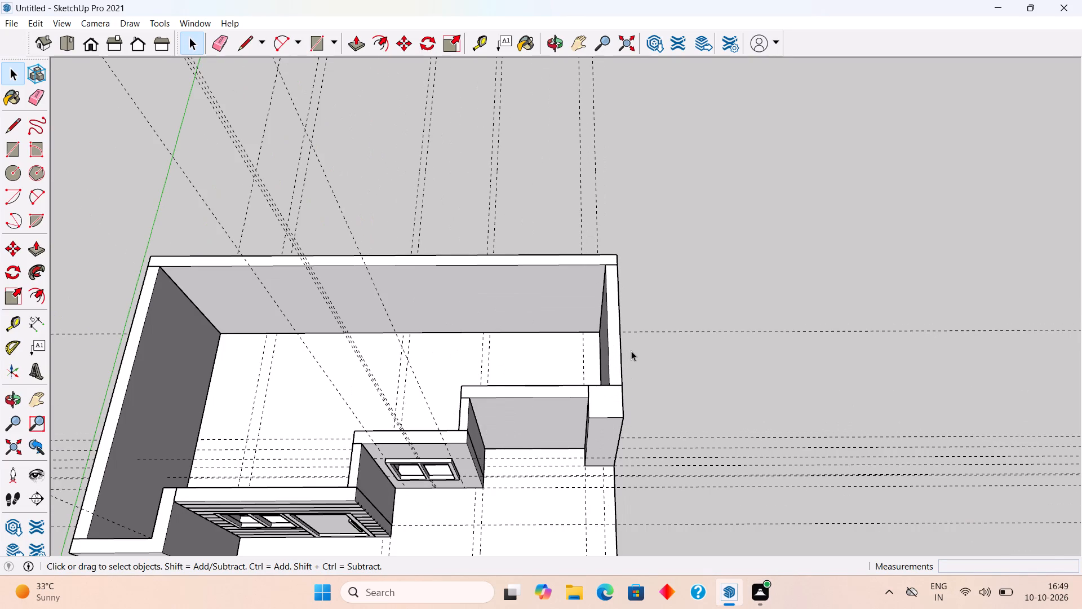
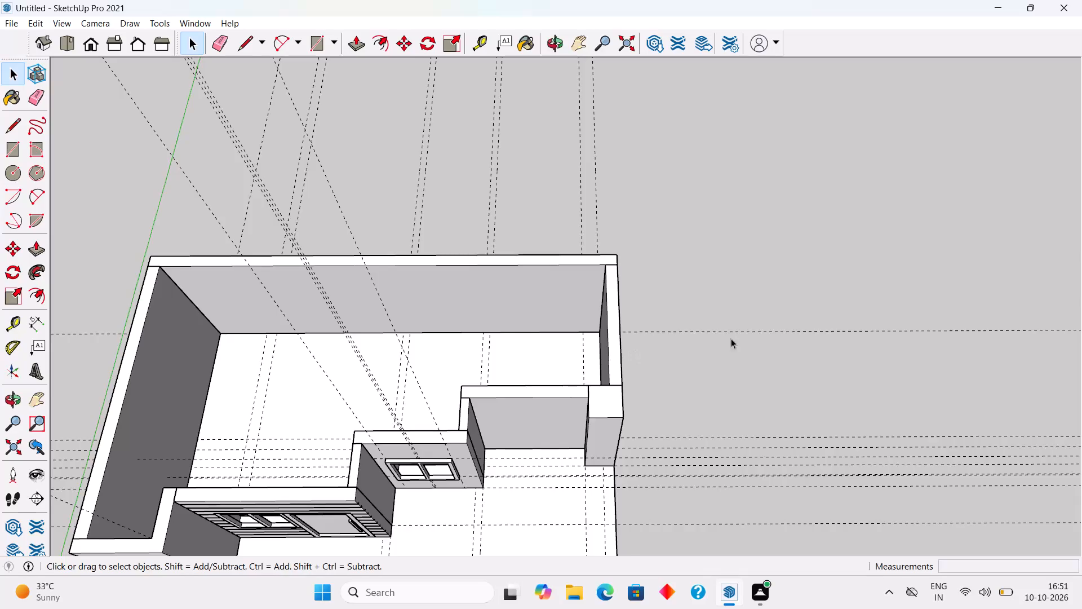
Delete all construction guides from the house model.
scroll(760, 336, down, 6)
scroll(787, 340, up, 5)
scroll(790, 340, down, 6)
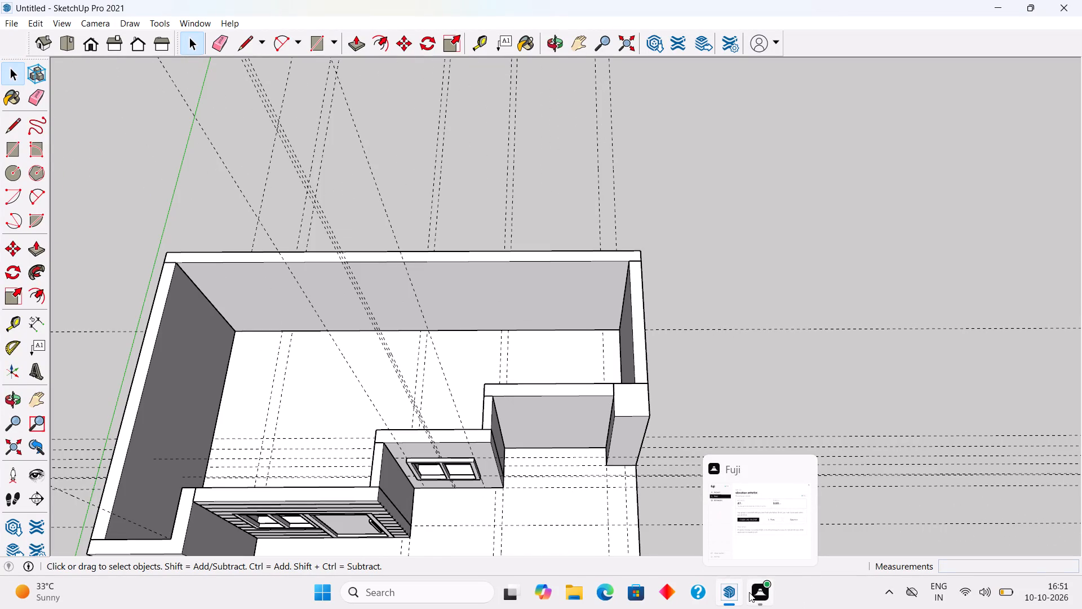
scroll(690, 373, down, 10)
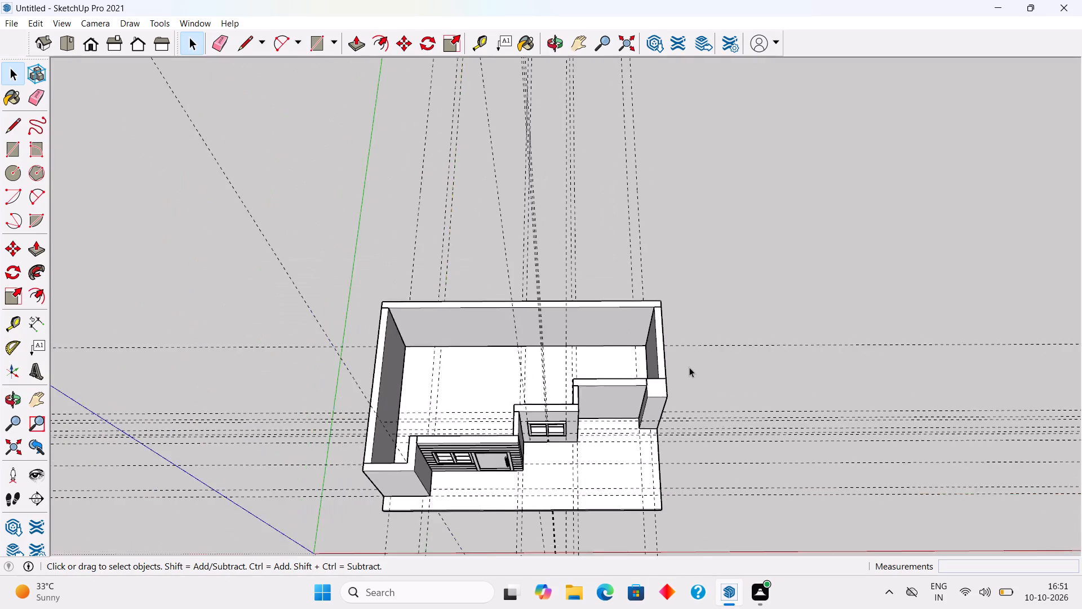
scroll(689, 367, down, 2)
middle_drag(698, 415, 691, 263)
scroll(681, 263, up, 3)
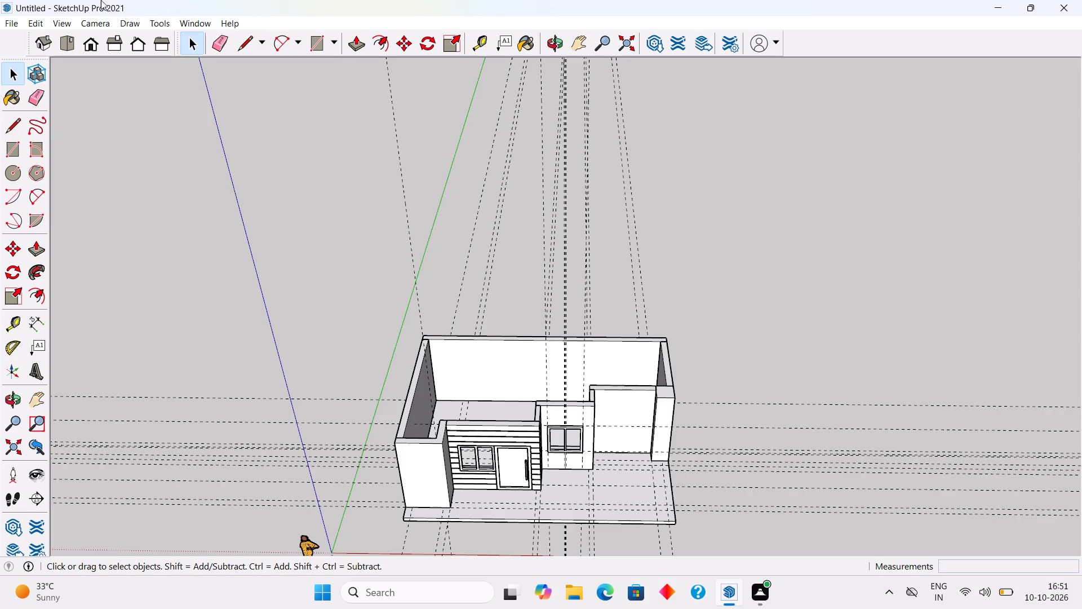
click(38, 21)
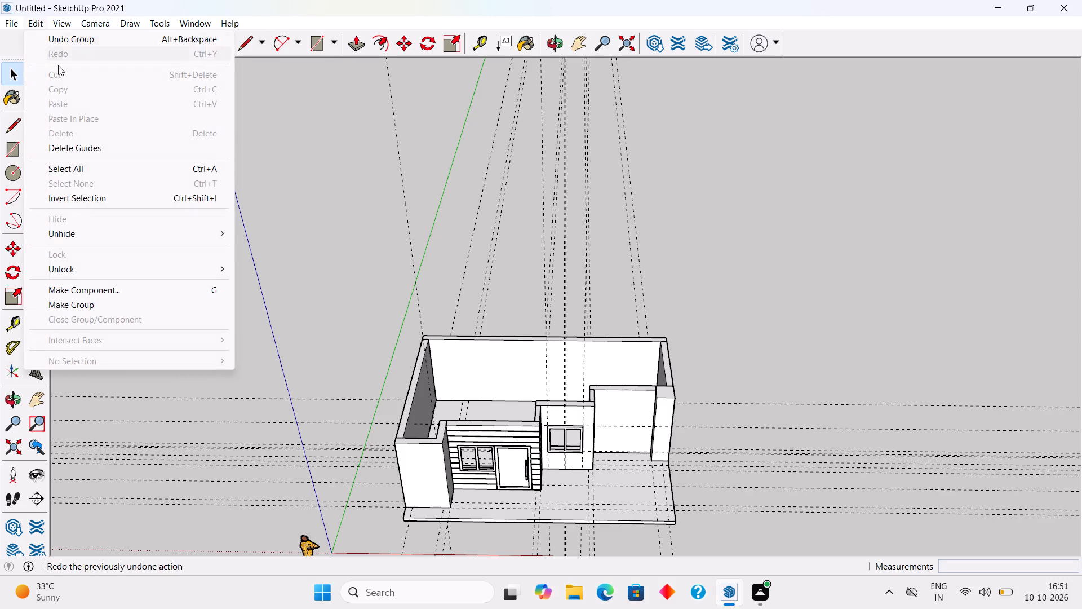
click(90, 151)
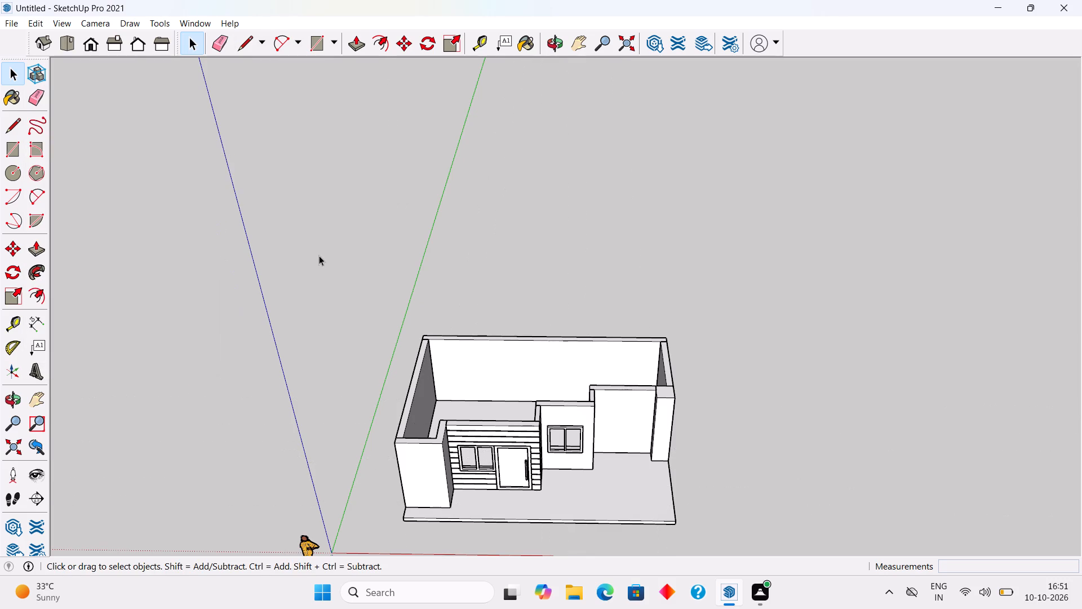
Examine the house model from the front, side and above, checking the walls, openings and open wall tops.
scroll(646, 567, down, 3)
scroll(585, 360, down, 4)
middle_drag(590, 483, 592, 479)
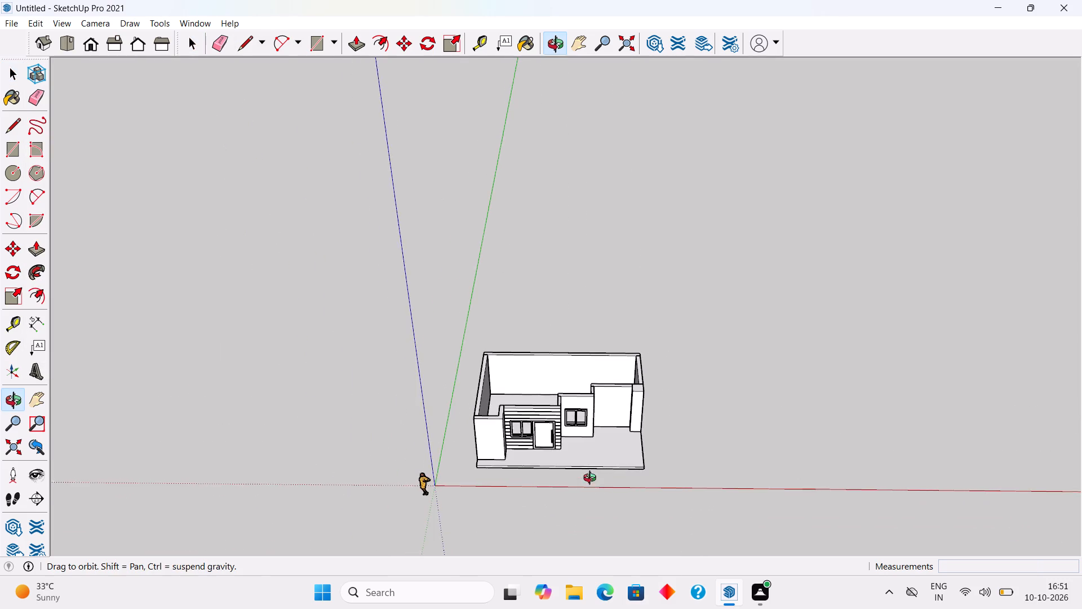
middle_drag(592, 479, 541, 239)
scroll(521, 328, up, 1)
middle_drag(522, 385, 629, 515)
scroll(631, 515, up, 1)
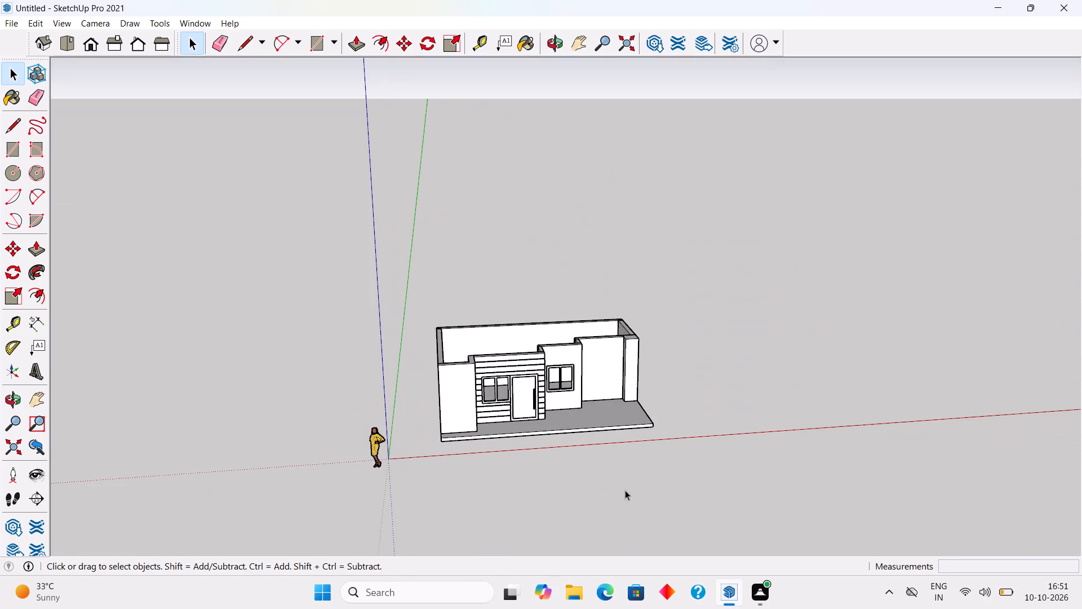
middle_drag(481, 328, 465, 455)
scroll(465, 455, up, 1)
scroll(490, 307, up, 9)
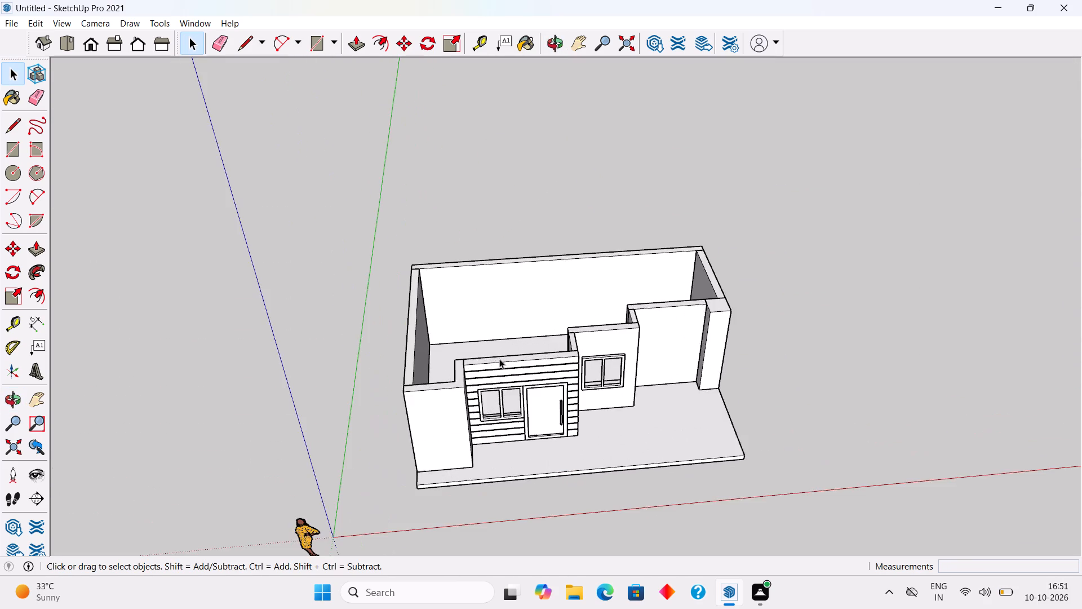
scroll(499, 359, up, 5)
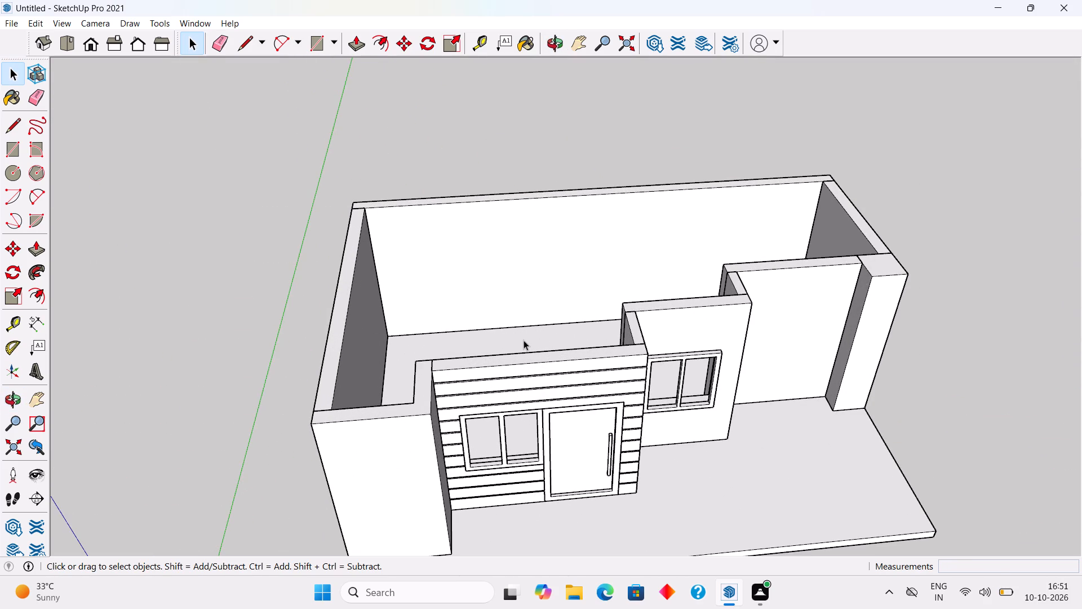
middle_drag(545, 351, 1018, 431)
scroll(993, 425, down, 3)
scroll(890, 397, down, 3)
middle_drag(896, 398, 828, 388)
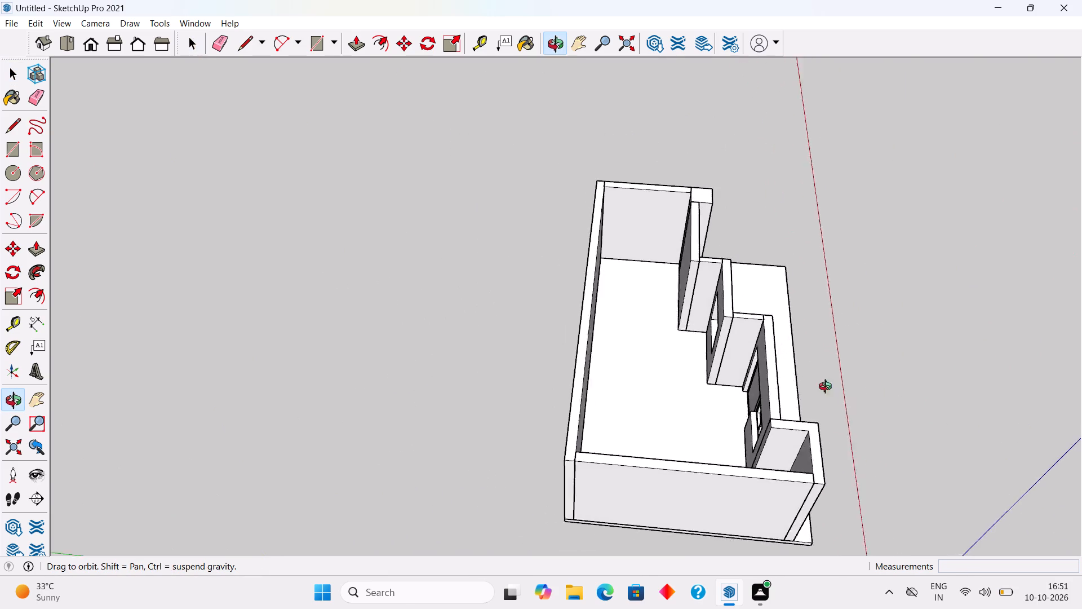
middle_drag(828, 388, 296, 237)
scroll(303, 242, up, 2)
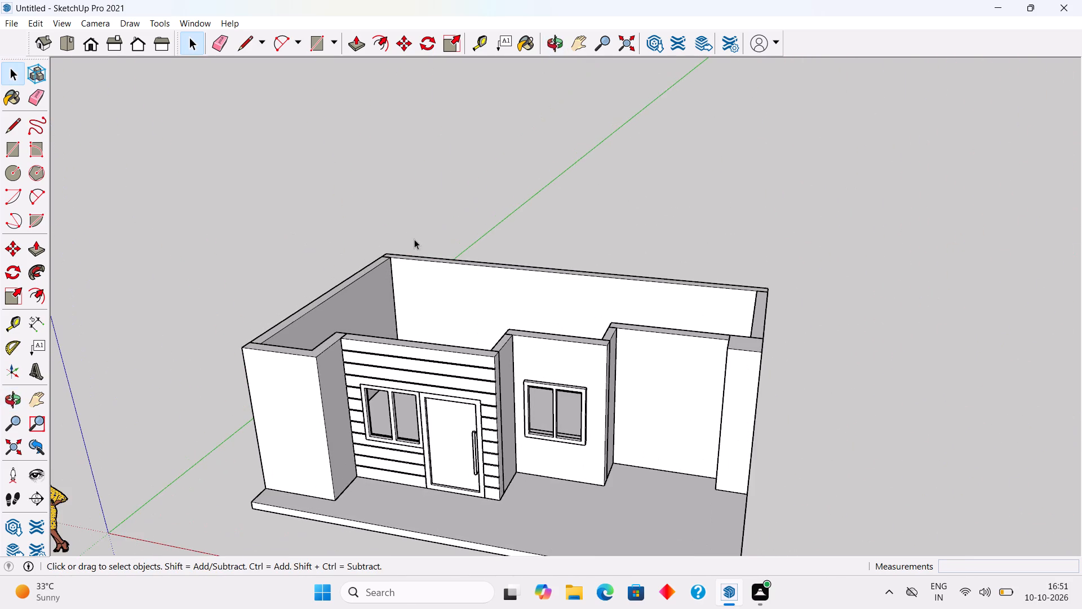
scroll(414, 239, down, 4)
middle_drag(441, 262, 551, 379)
scroll(558, 379, up, 1)
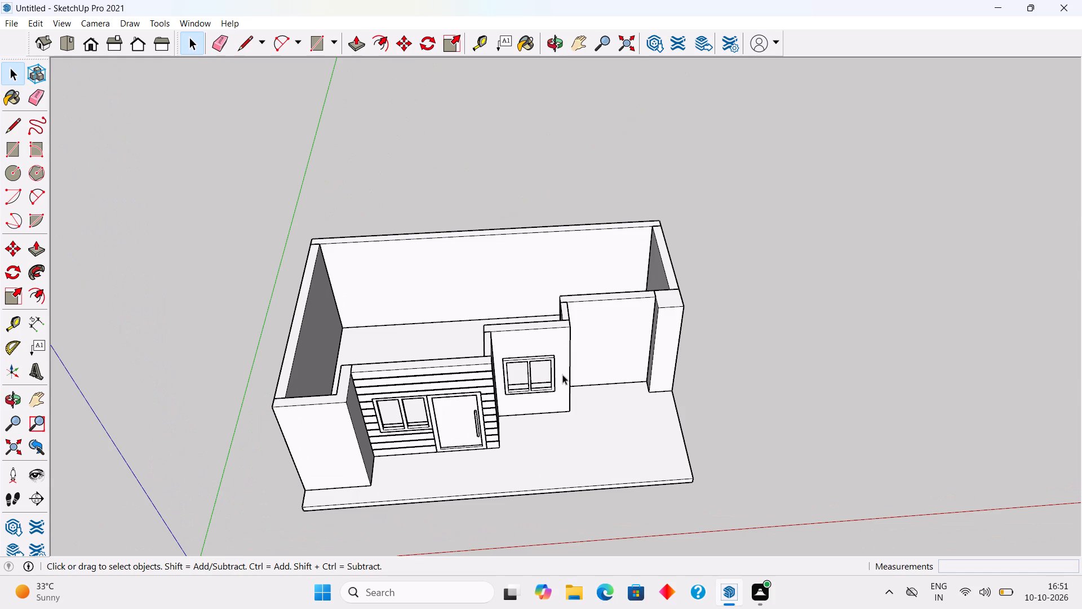
scroll(562, 374, down, 3)
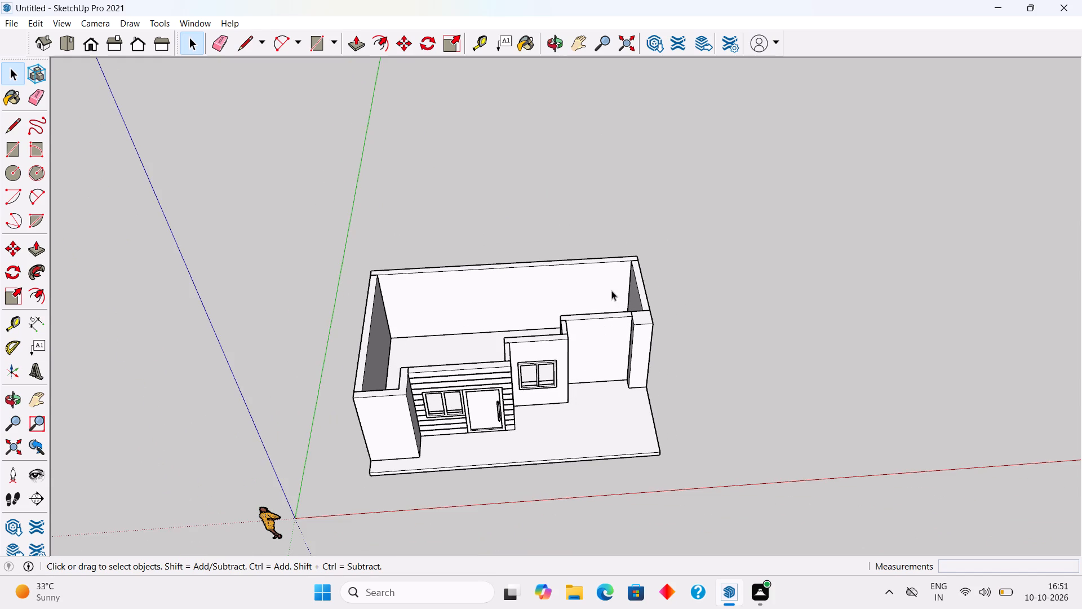
middle_drag(560, 355, 569, 471)
scroll(535, 443, up, 2)
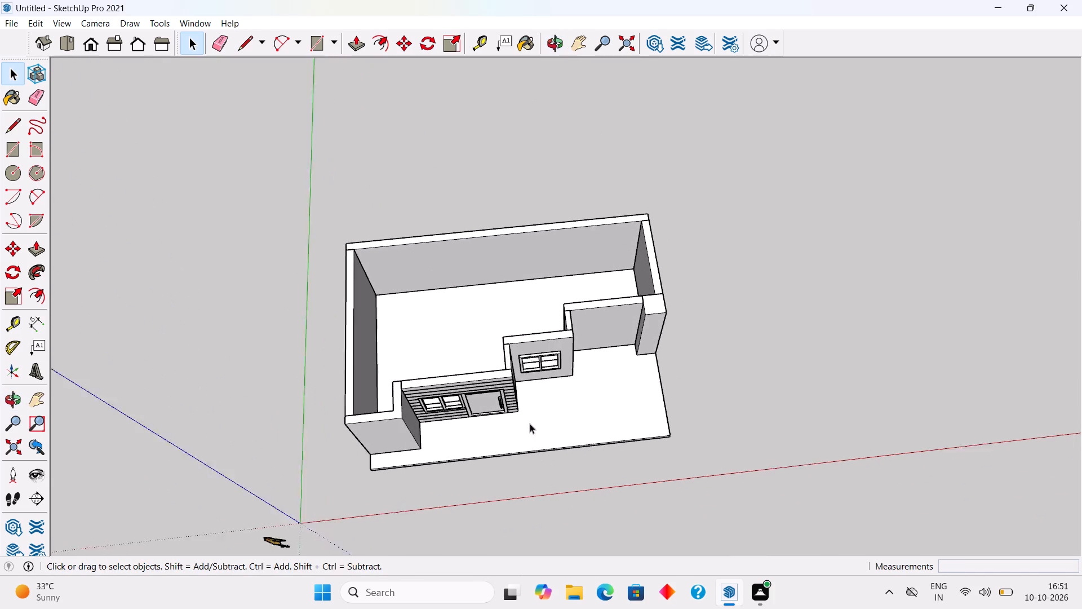
scroll(530, 423, up, 1)
scroll(516, 369, up, 3)
middle_drag(601, 359, 551, 428)
scroll(551, 427, down, 3)
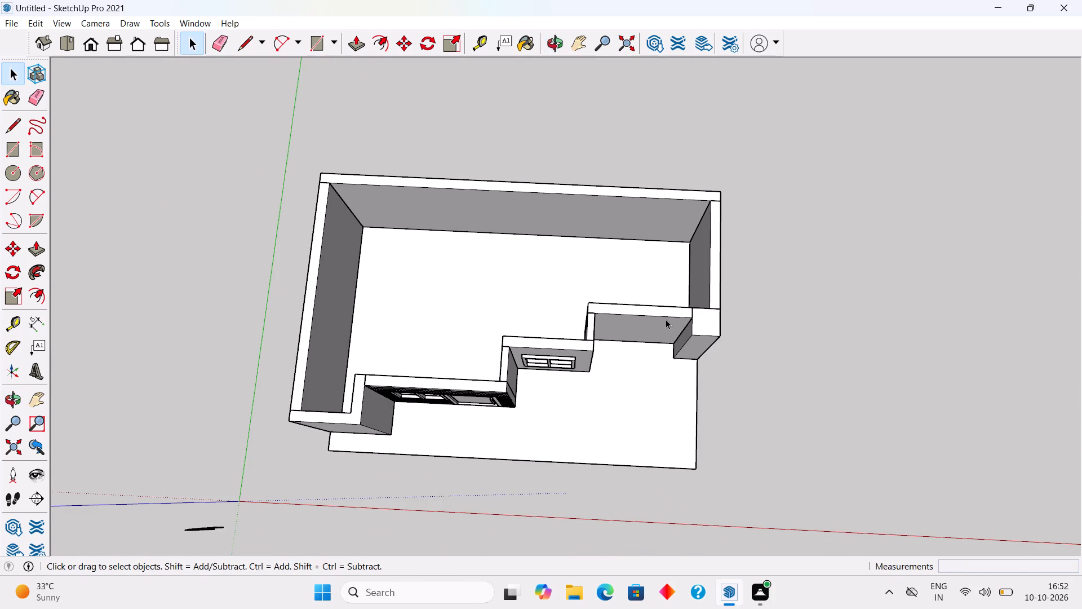
Draw a 25' by 15' rectangle across the wall tops, from the rear outer corner to the siding wall's junction with the projecting front block.
key(e)
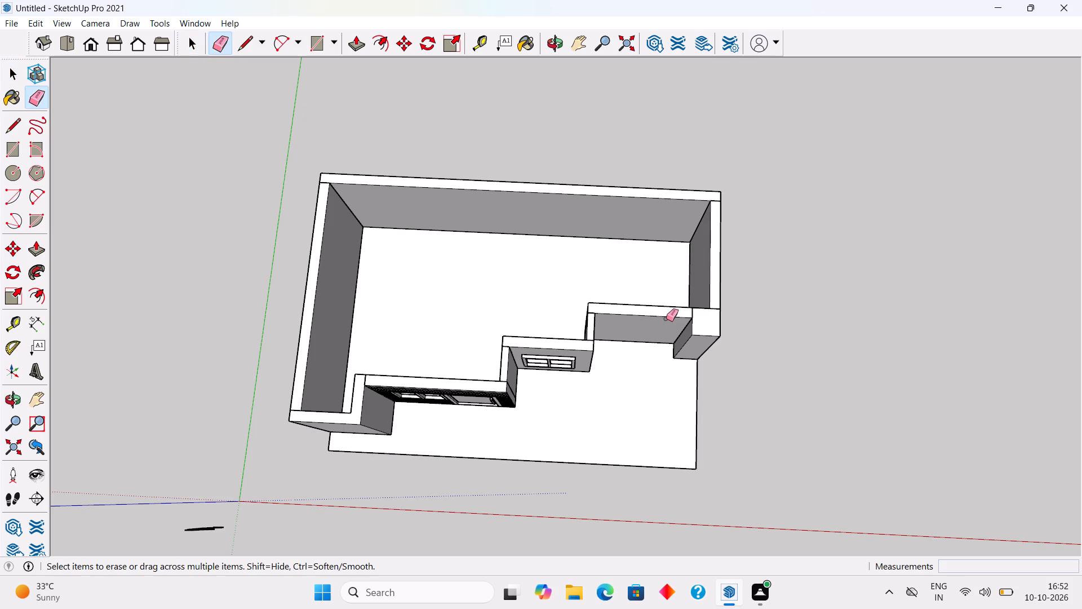
key(5)
key(r)
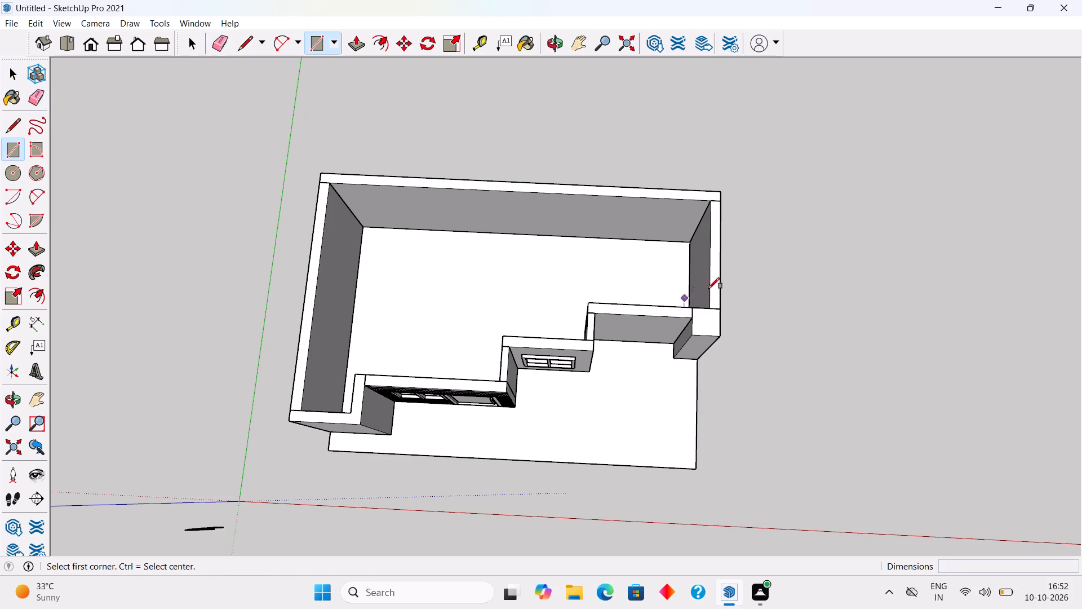
click(720, 193)
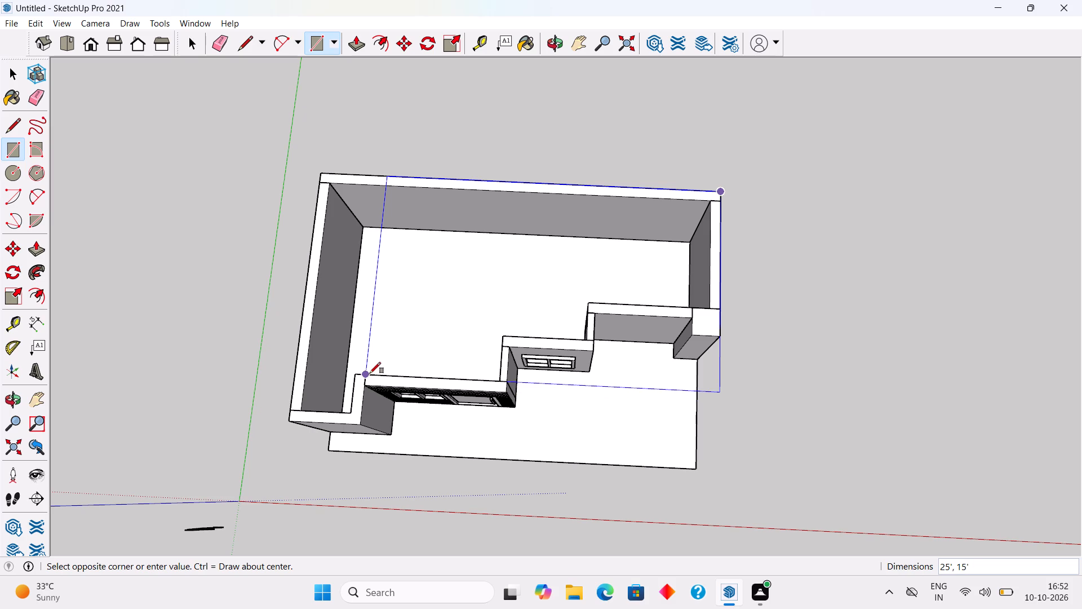
click(370, 373)
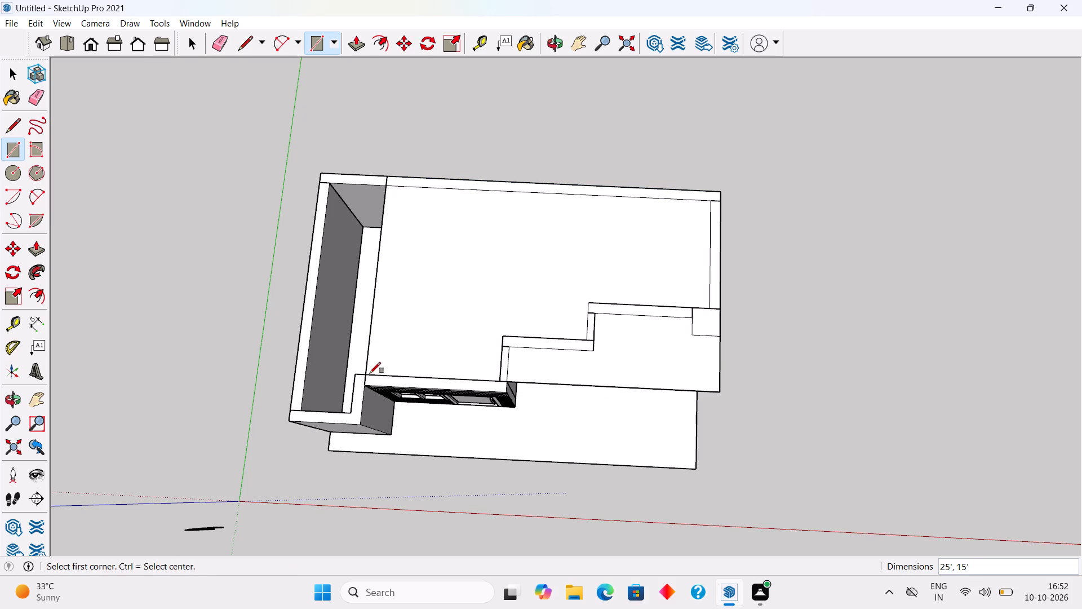
key(space)
Push/Pull the new roof rectangle upward 6" to form a slab.
key(p)
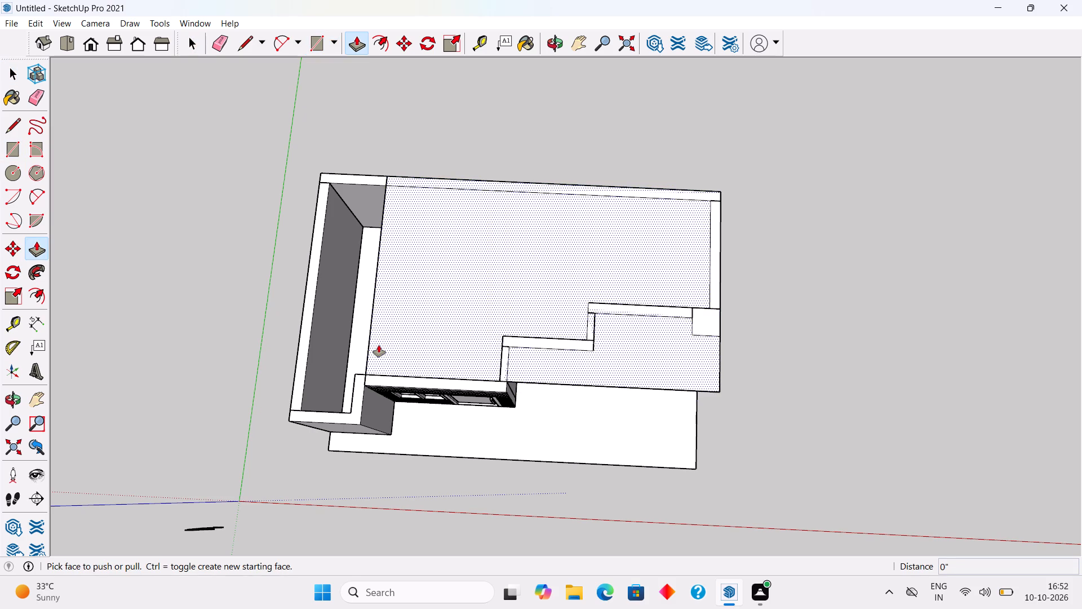
click(379, 345)
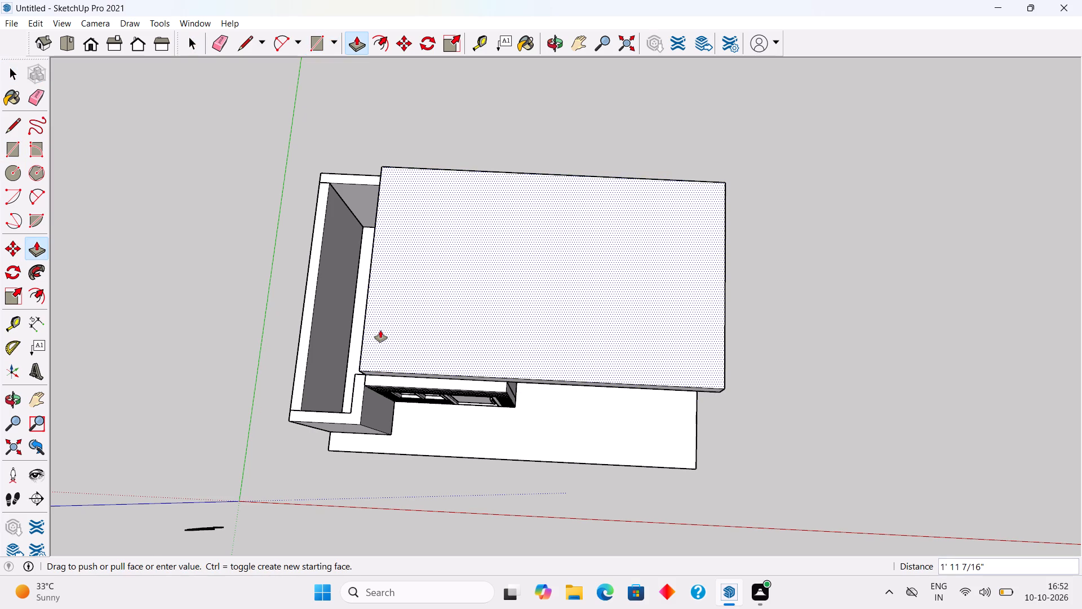
key(6)
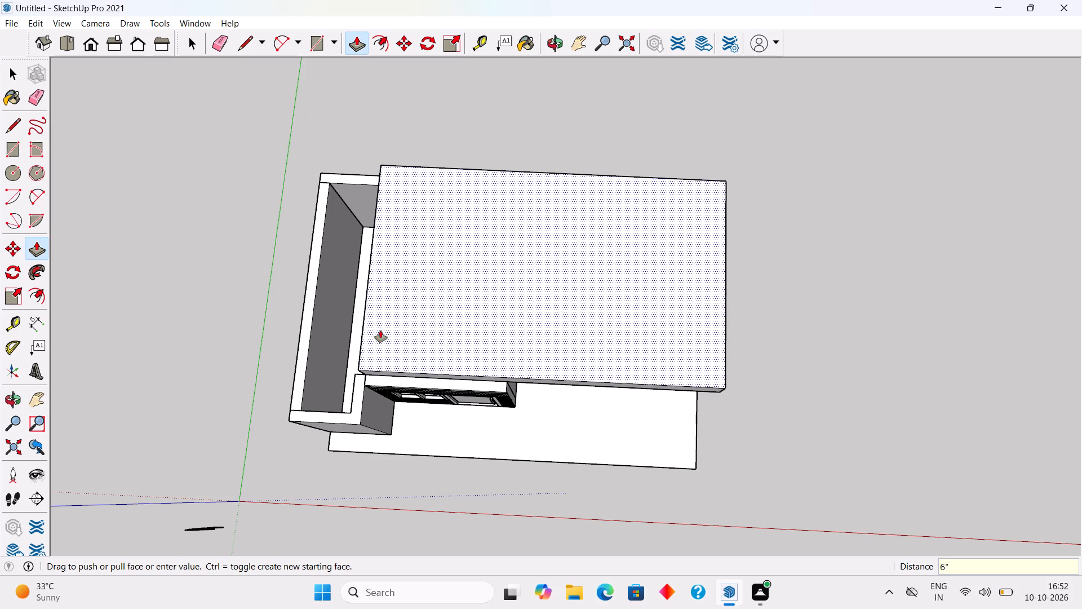
key(shift+quotedbl)
key(Return)
key(space)
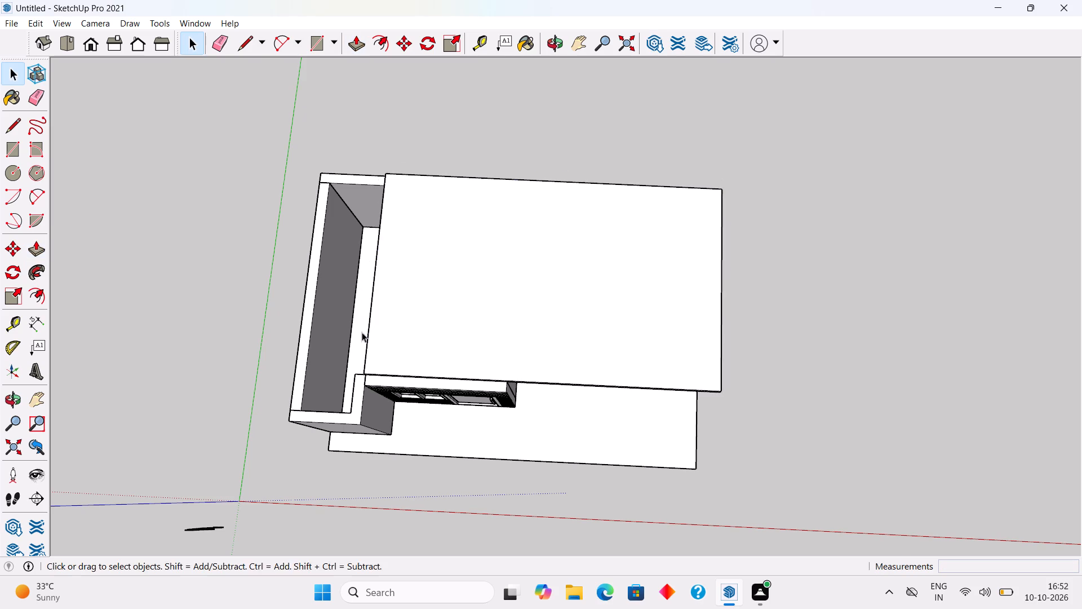
Extend the roof slab's short end face 5' to reach the outer face of the end wall.
middle_drag(355, 360, 955, 227)
scroll(722, 367, down, 3)
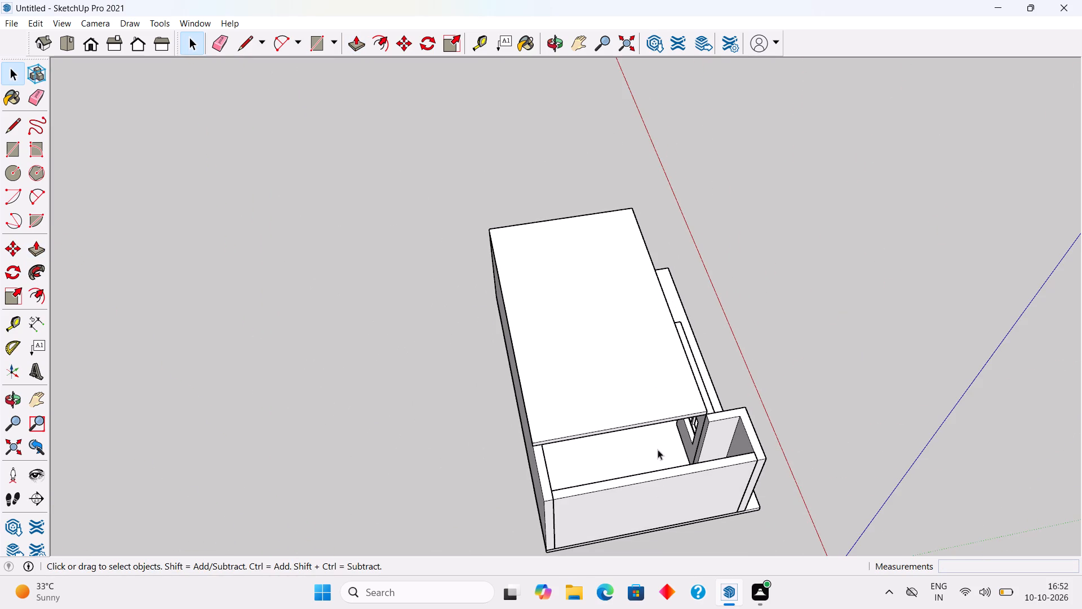
middle_drag(683, 468, 663, 336)
scroll(686, 403, up, 5)
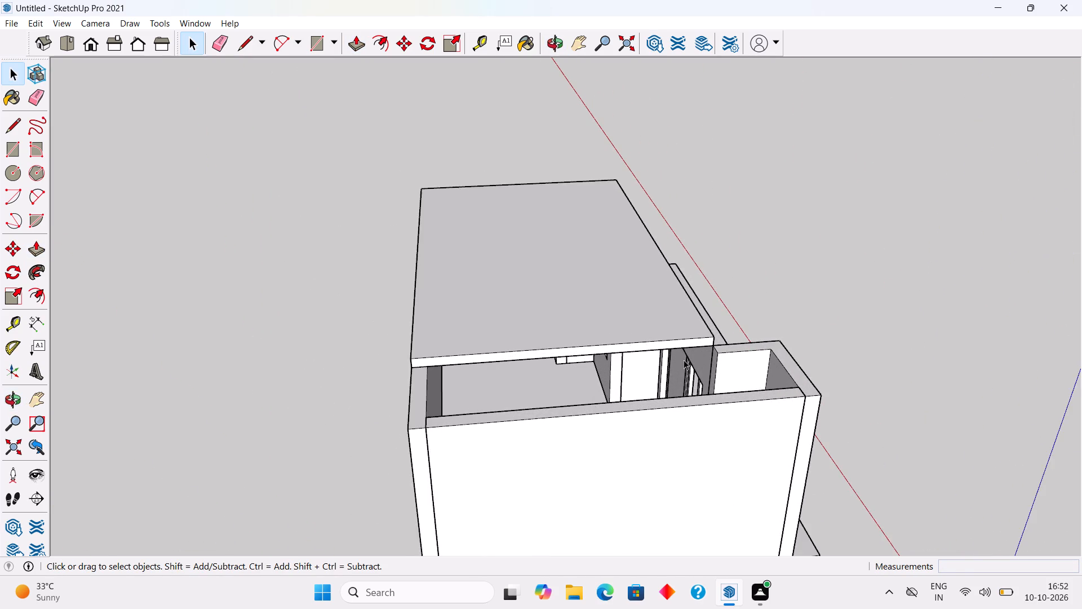
scroll(684, 360, up, 4)
click(687, 338)
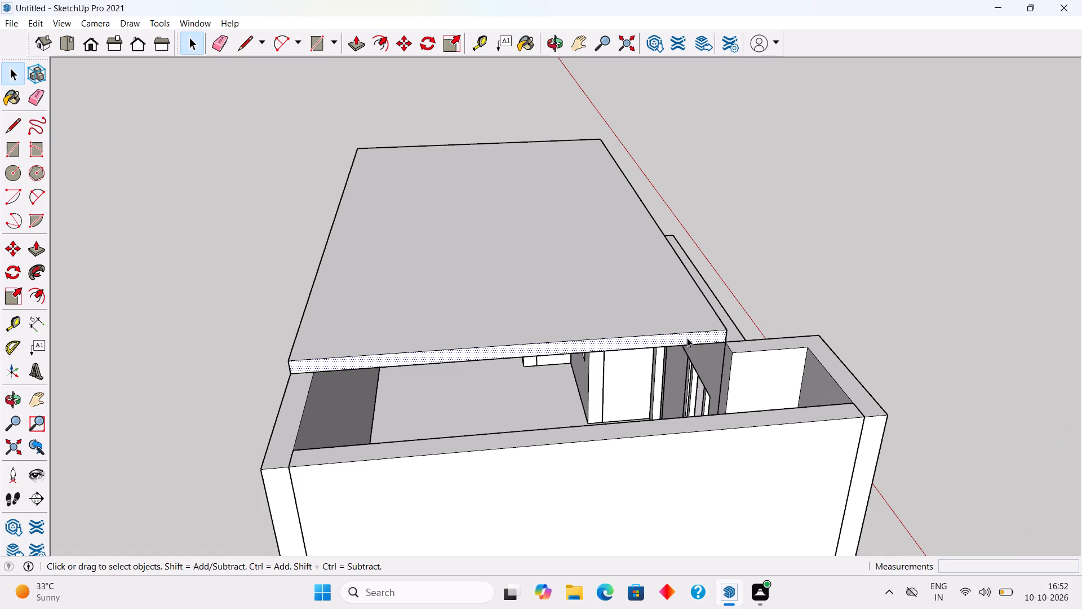
key(p)
click(687, 338)
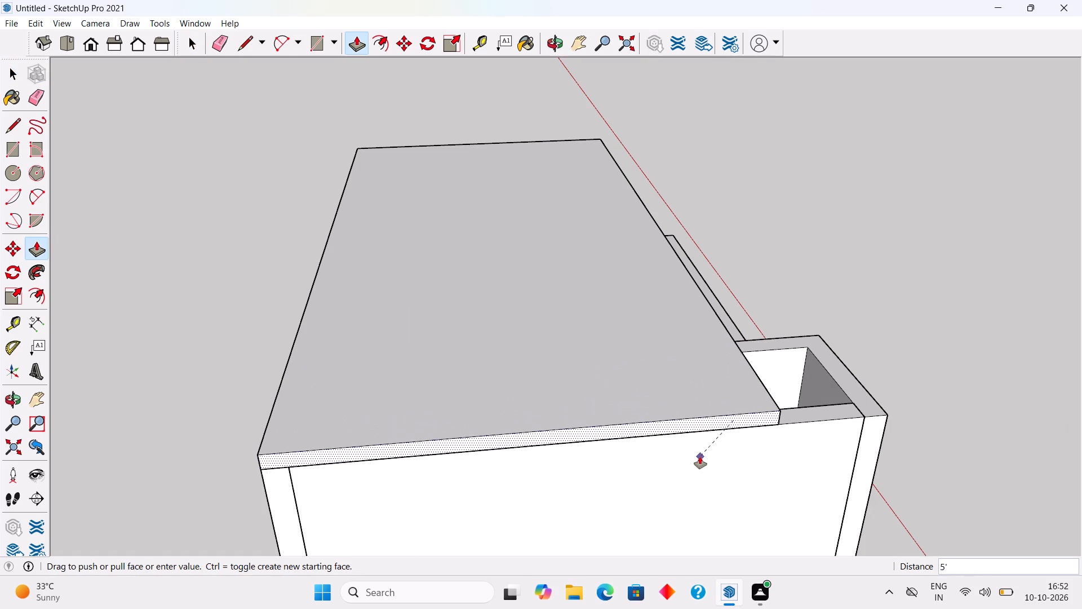
click(700, 457)
key(space)
Make the entire roof slab a group.
triple_click(677, 422)
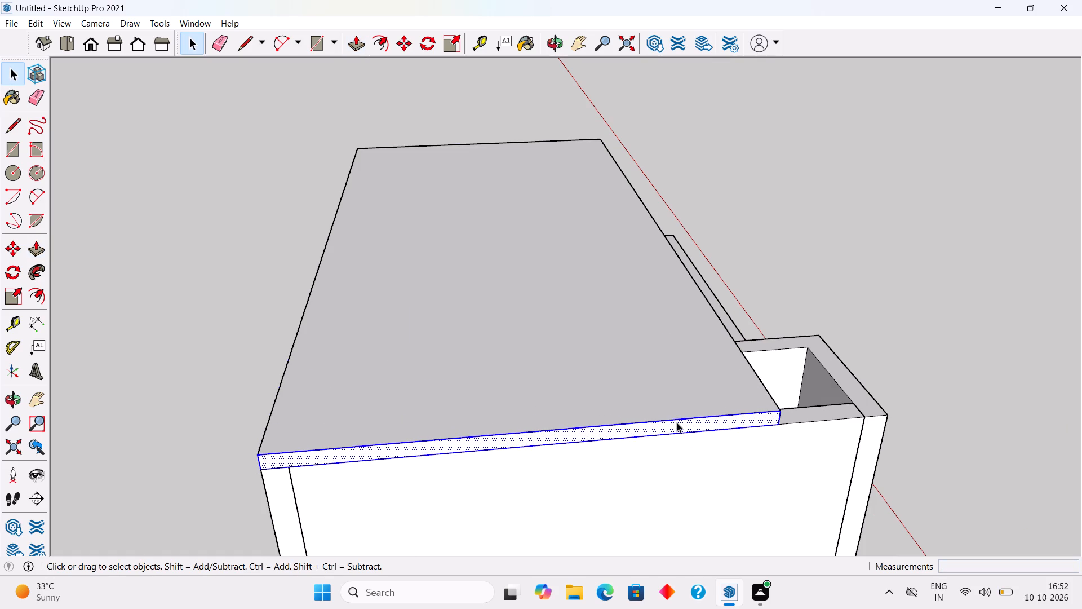
right_click(678, 422)
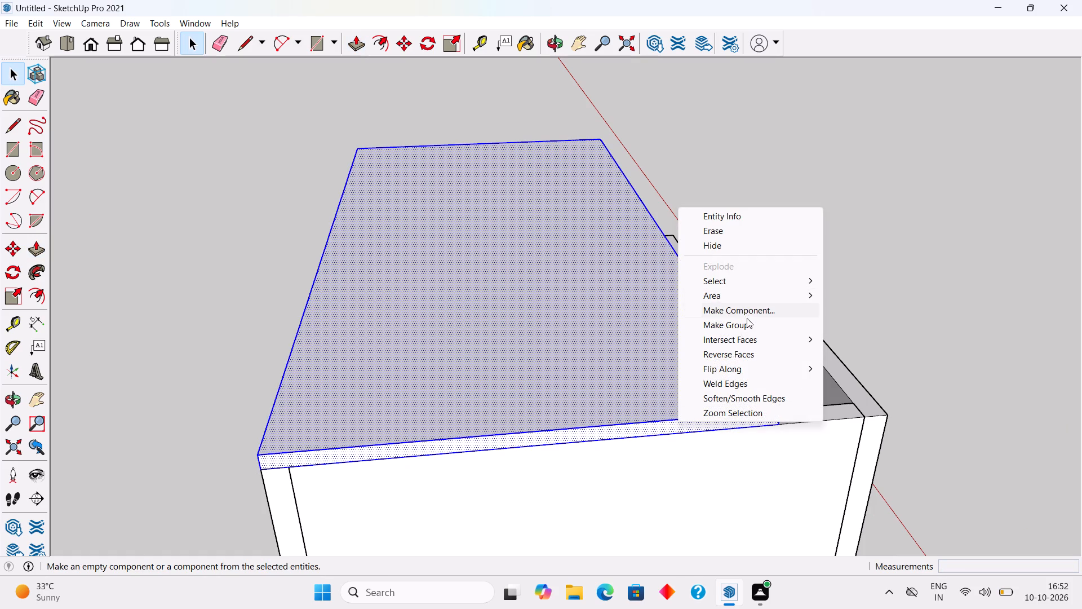
click(748, 320)
click(780, 304)
Examine the roof slab from the front, side and above, checking its coverage over the walls and projecting front block.
middle_drag(894, 392, 401, 394)
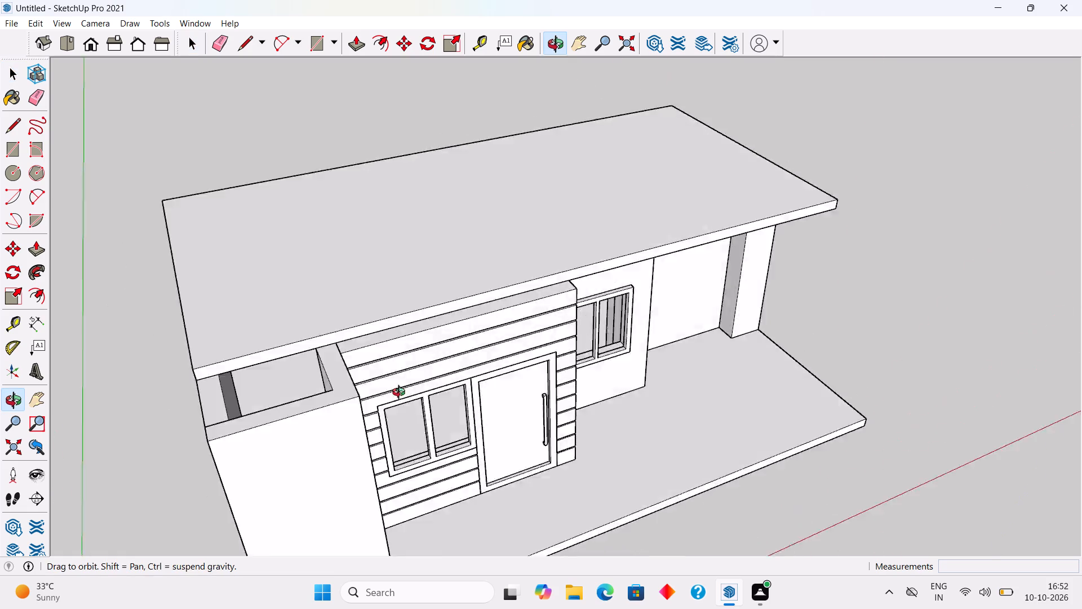
middle_drag(401, 394, 321, 328)
scroll(336, 347, down, 3)
middle_drag(413, 374, 504, 374)
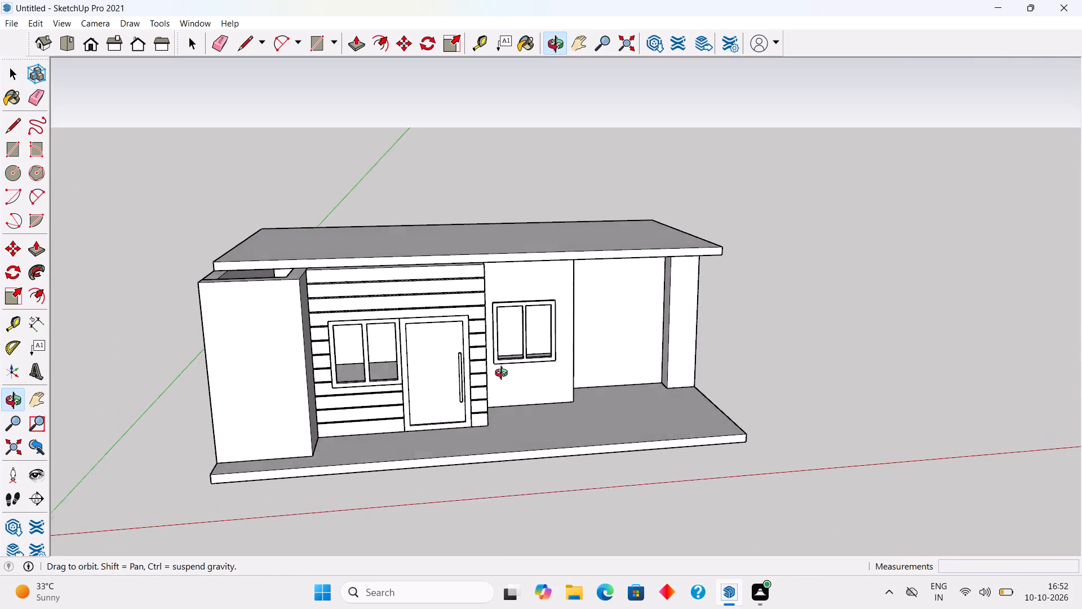
middle_drag(504, 374, 511, 380)
scroll(512, 381, up, 2)
middle_drag(376, 295, 287, 378)
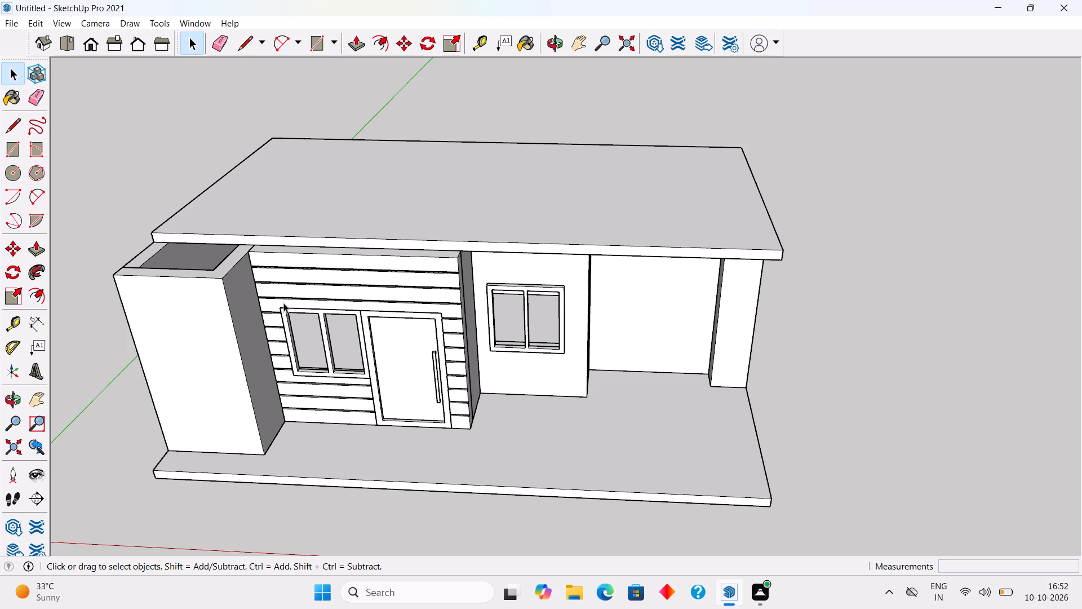
scroll(105, 291, up, 2)
middle_drag(223, 271, 524, 427)
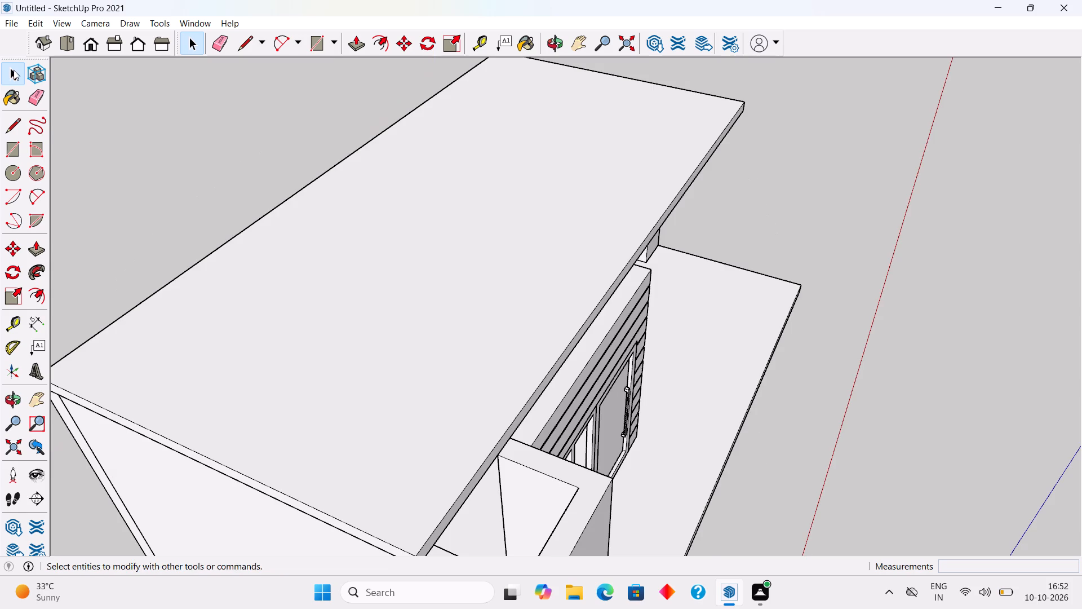
scroll(33, 78, down, 4)
scroll(279, 228, down, 5)
middle_drag(371, 378, 181, 262)
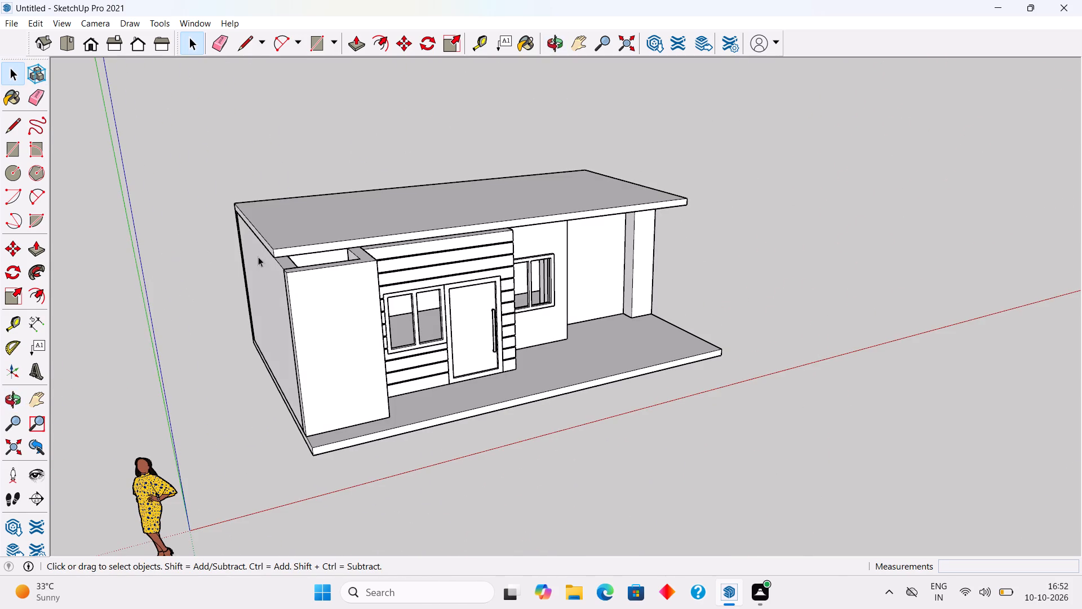
Open the roof slab group for editing.
scroll(342, 223, up, 13)
triple_click(311, 217)
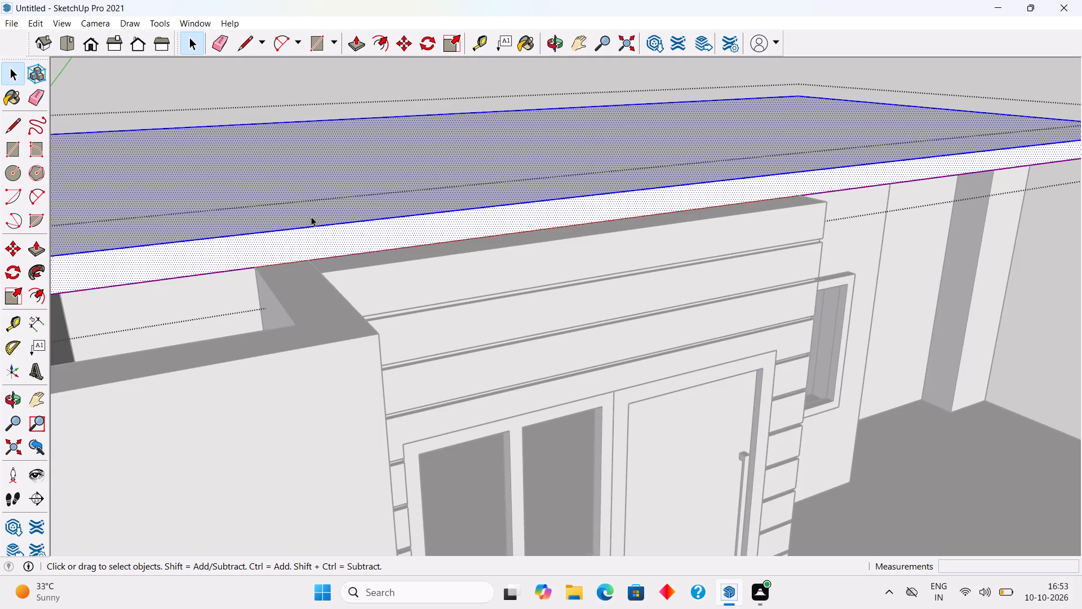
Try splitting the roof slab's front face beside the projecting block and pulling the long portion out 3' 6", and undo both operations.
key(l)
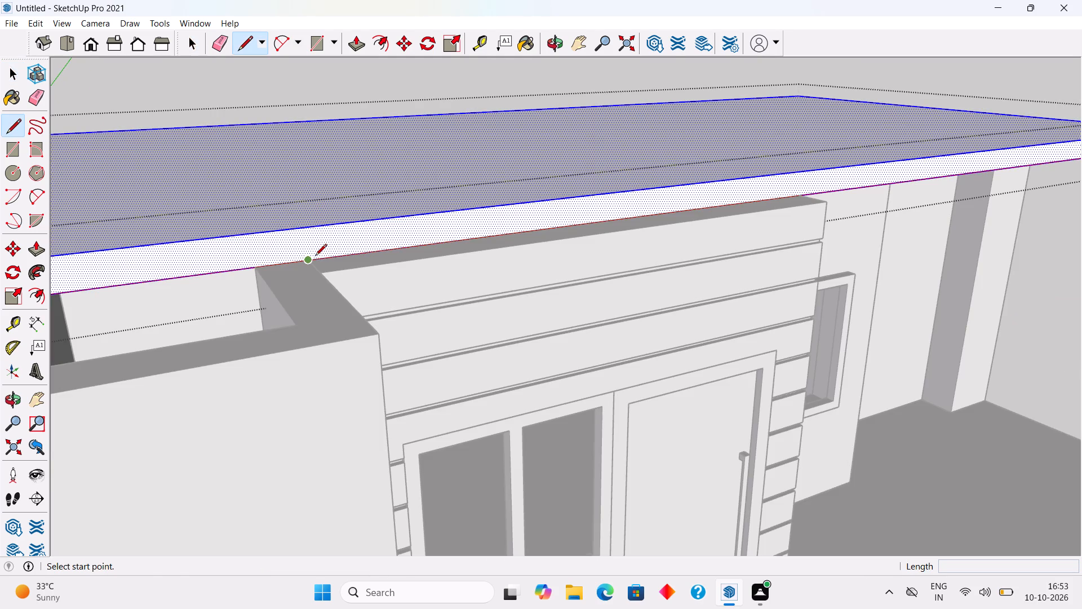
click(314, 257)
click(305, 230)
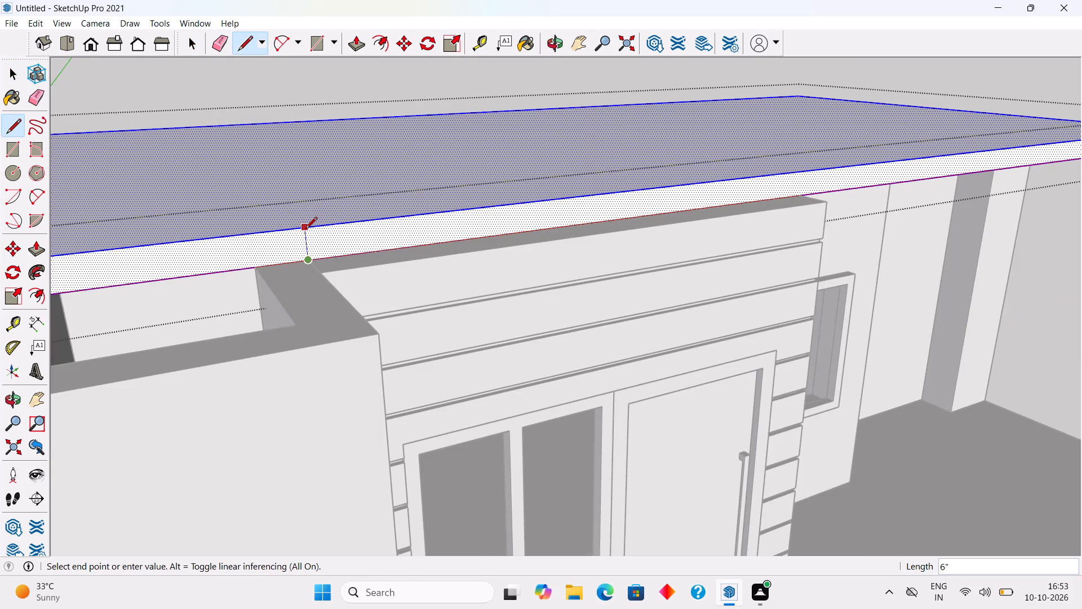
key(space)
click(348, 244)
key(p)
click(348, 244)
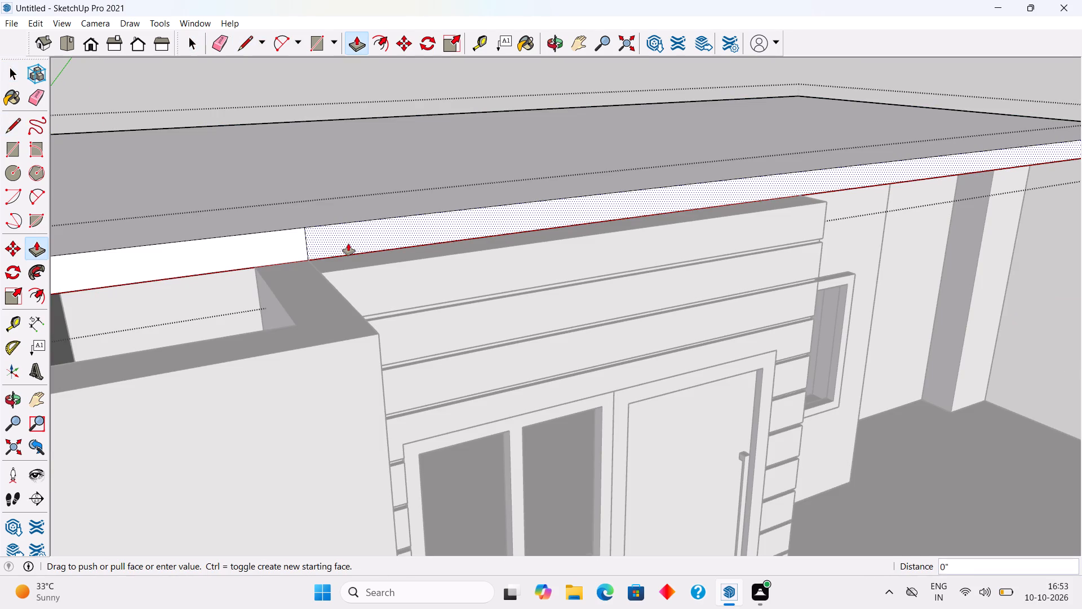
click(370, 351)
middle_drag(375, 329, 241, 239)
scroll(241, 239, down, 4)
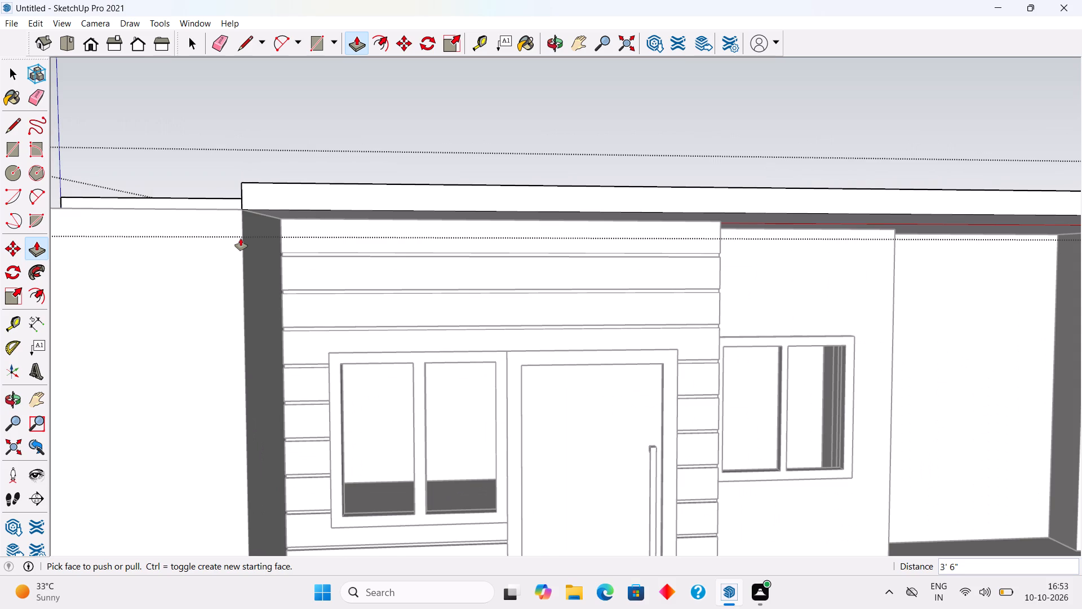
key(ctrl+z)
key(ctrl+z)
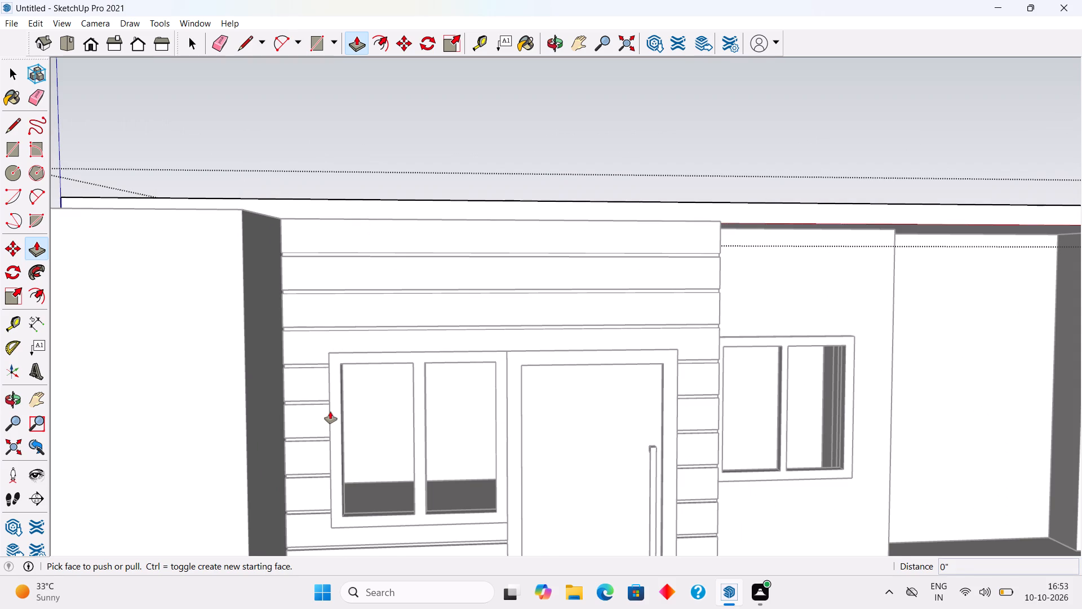
Draw a 6" vertical line across the roof slab's front face at the projecting block's inner wall corner.
middle_drag(330, 412, 330, 505)
scroll(330, 412, down, 1)
scroll(317, 449, up, 5)
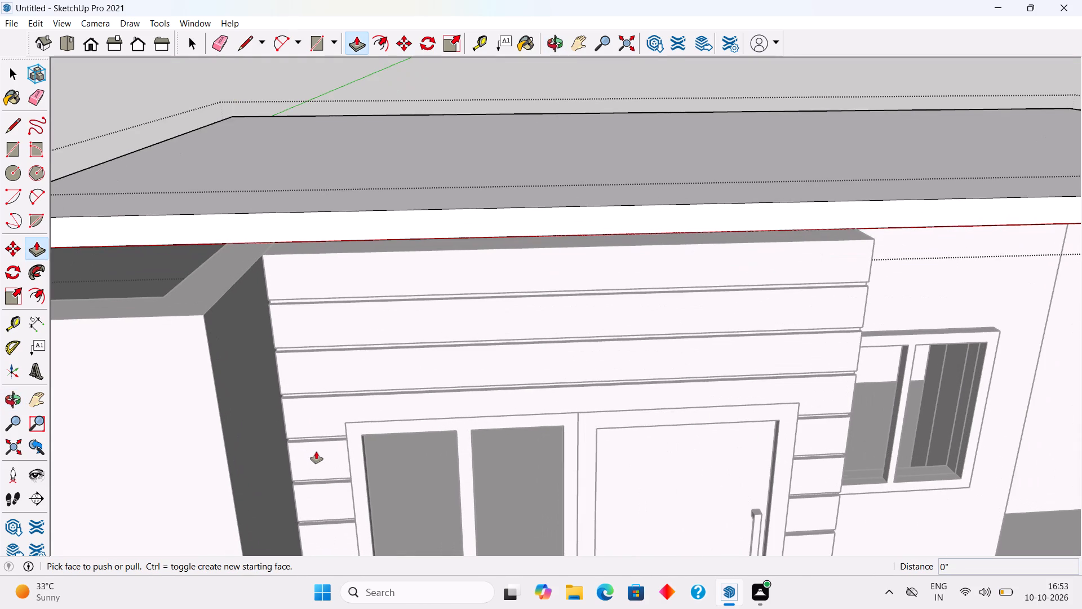
key(space)
scroll(253, 209, down, 1)
middle_drag(265, 219, 362, 270)
scroll(218, 295, up, 5)
scroll(343, 300, up, 8)
key(l)
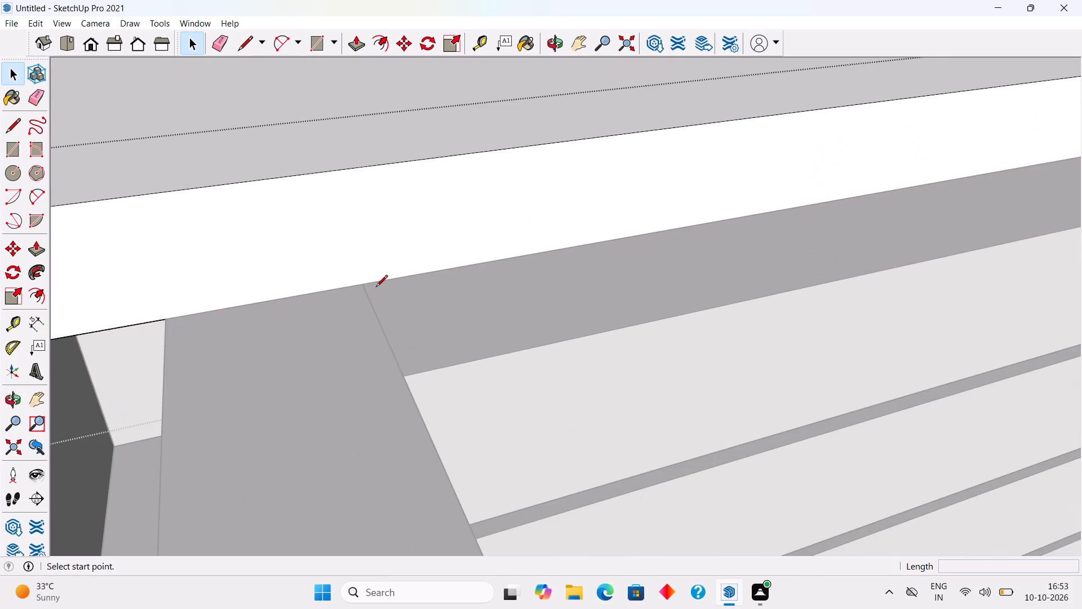
click(362, 283)
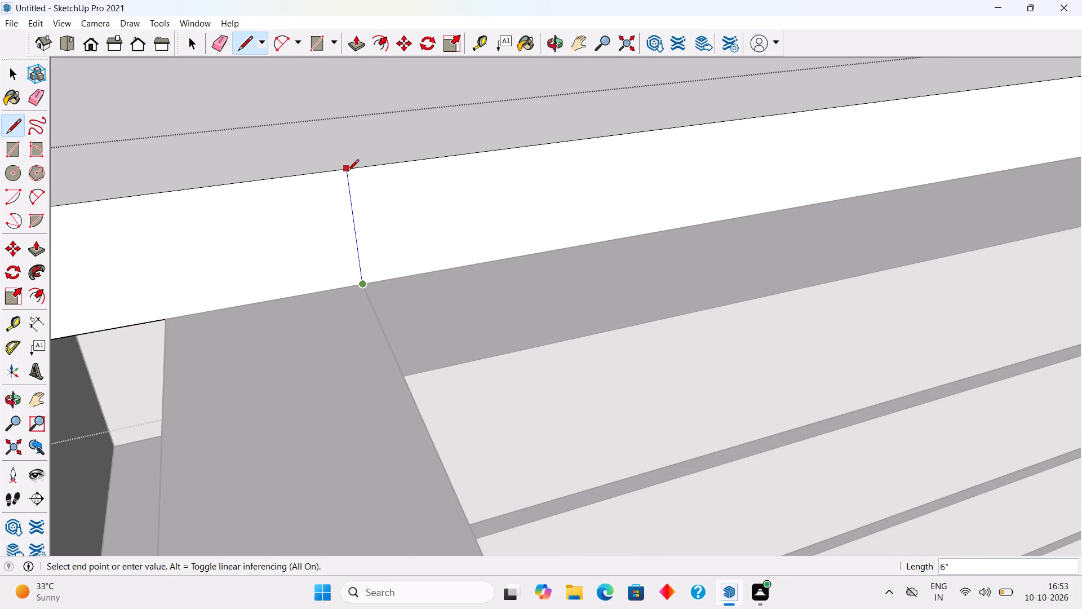
click(347, 172)
scroll(354, 178, down, 17)
key(space)
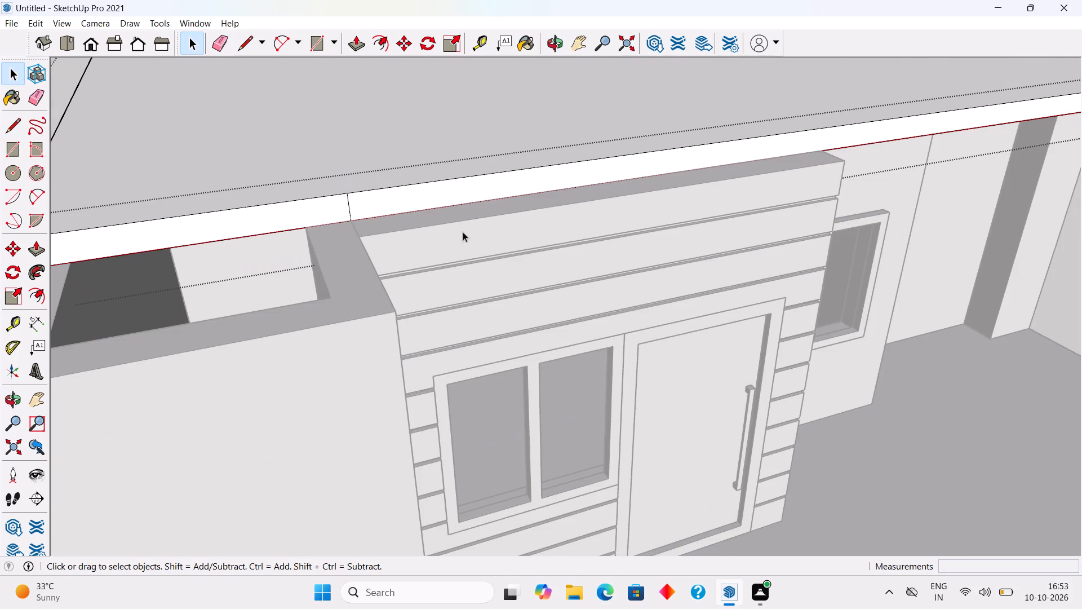
Draw a second 6" vertical line across the slab's front face at the outer end of the wall with the separate window.
middle_drag(72, 581, 16, 572)
scroll(16, 572, down, 2)
middle_drag(819, 360, 632, 338)
scroll(549, 367, down, 1)
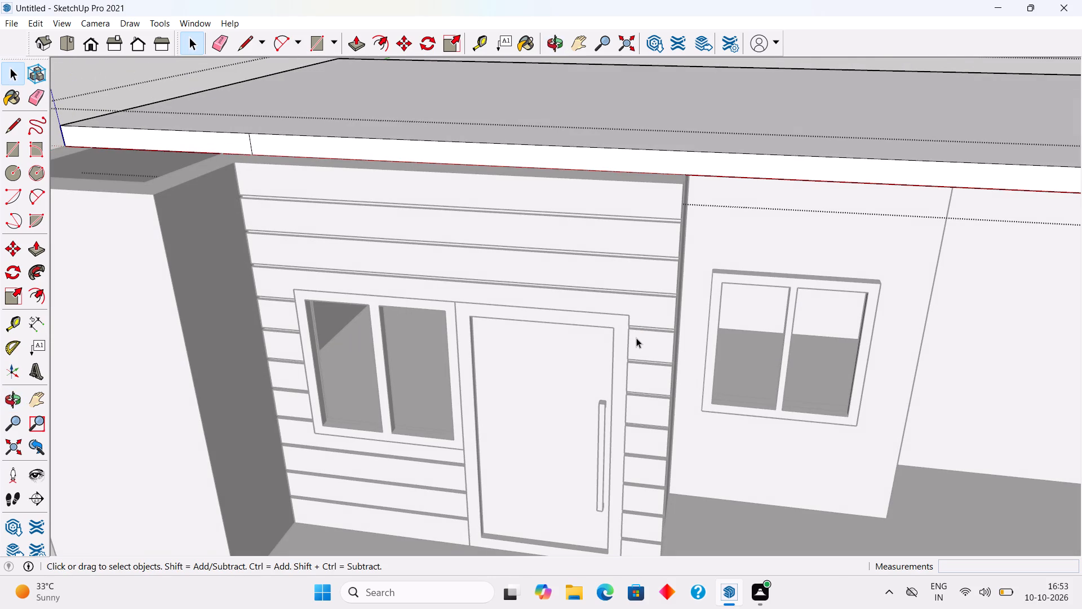
scroll(679, 326, down, 3)
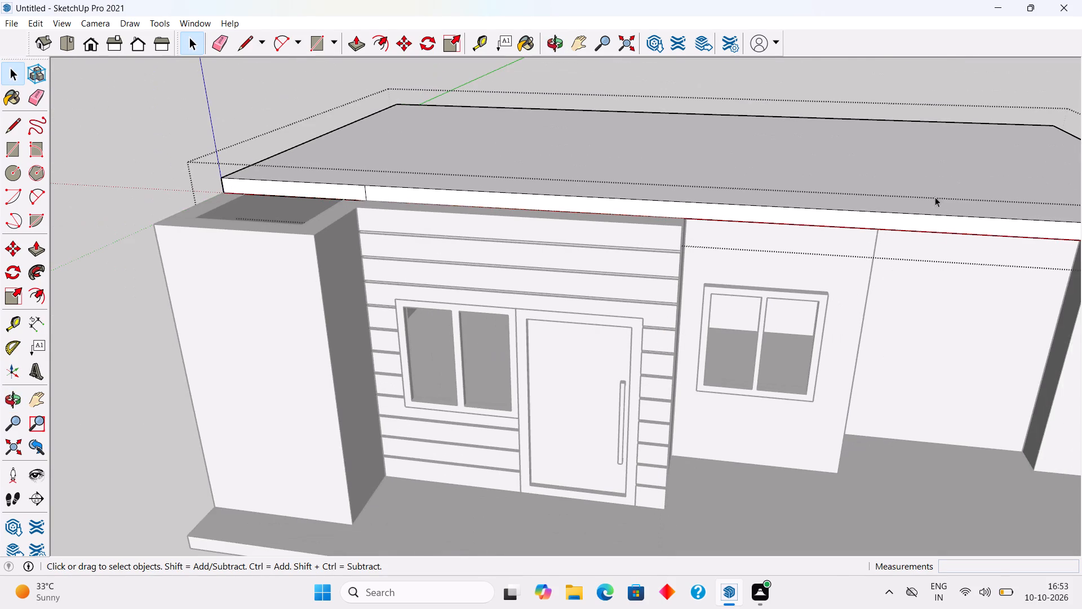
scroll(893, 231, up, 2)
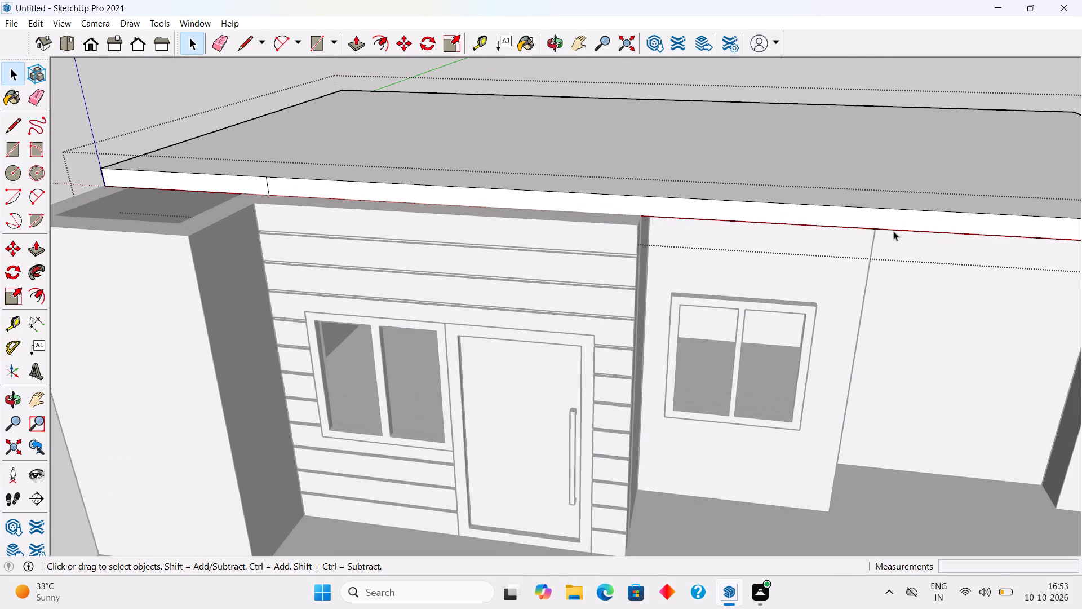
middle_drag(890, 231, 836, 241)
scroll(874, 265, up, 9)
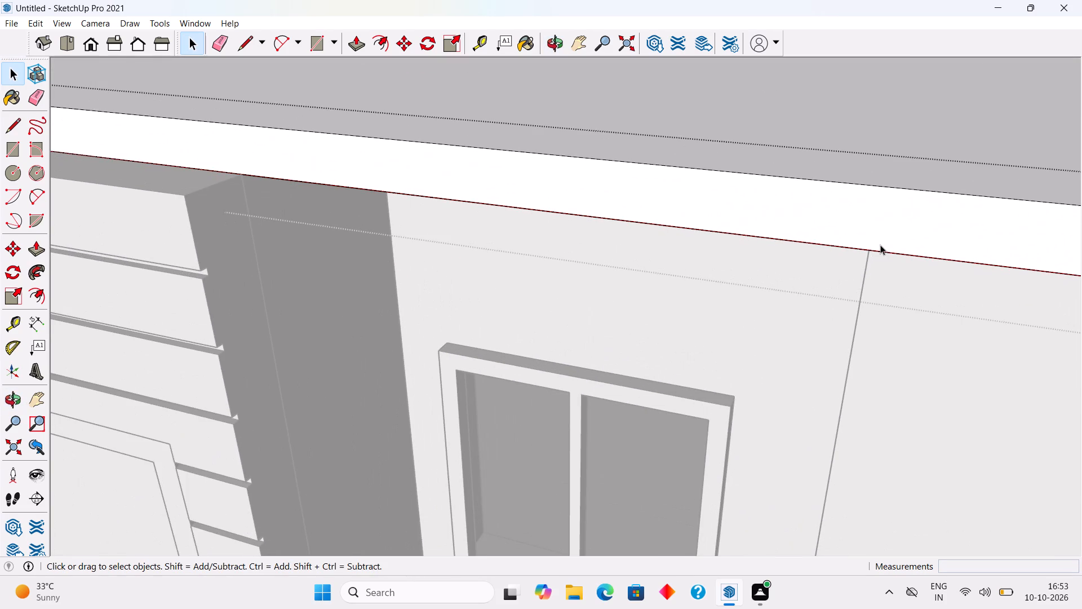
key(l)
click(866, 253)
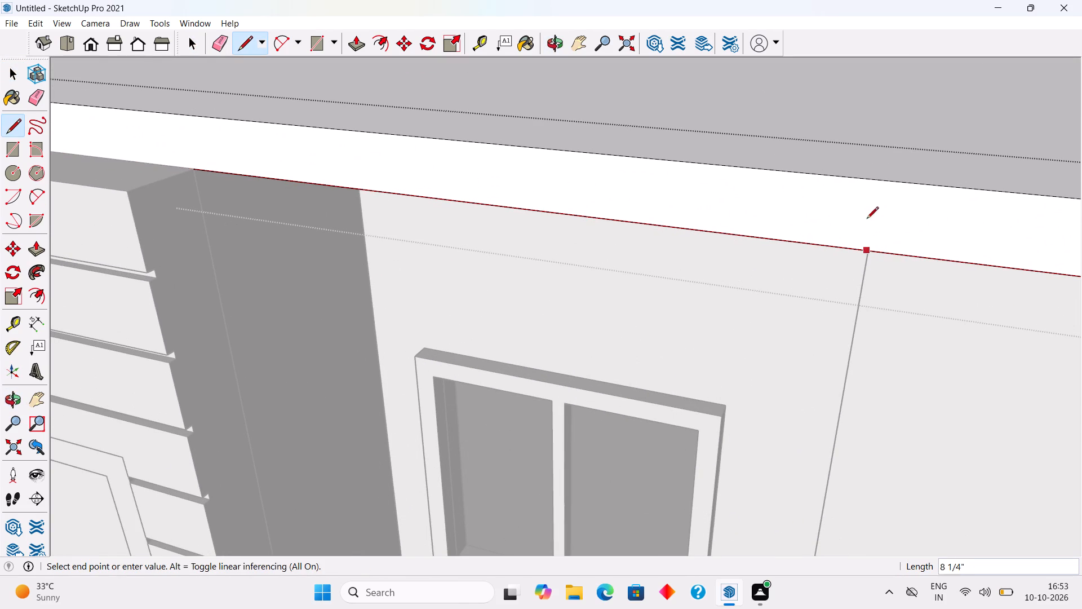
click(881, 182)
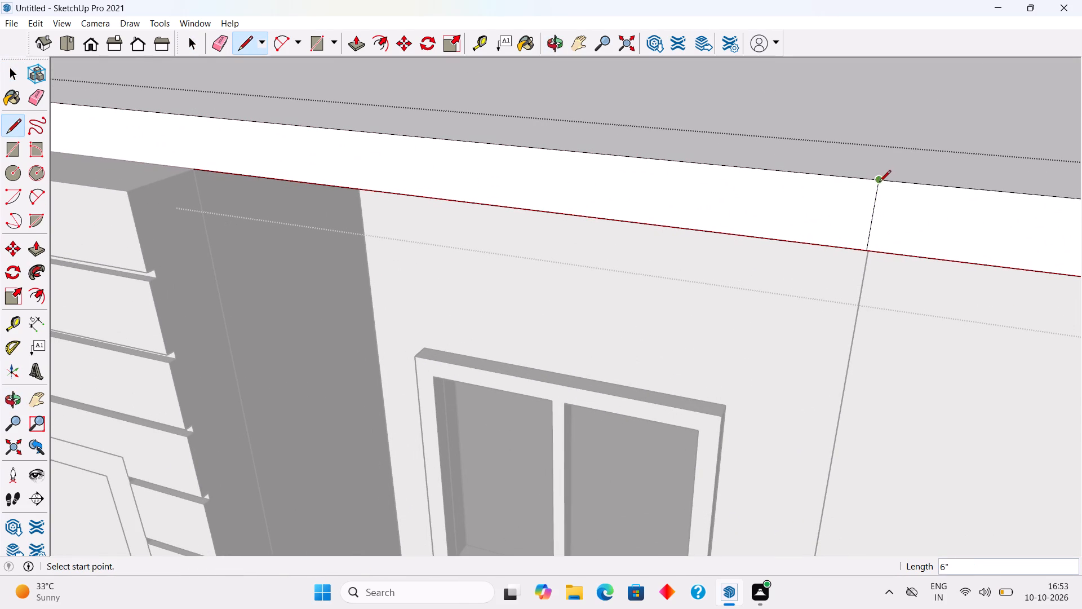
key(space)
Push/Pull the slab face between the two lines outward 3' 6" over the entrance, and close the roof group.
scroll(804, 242, down, 18)
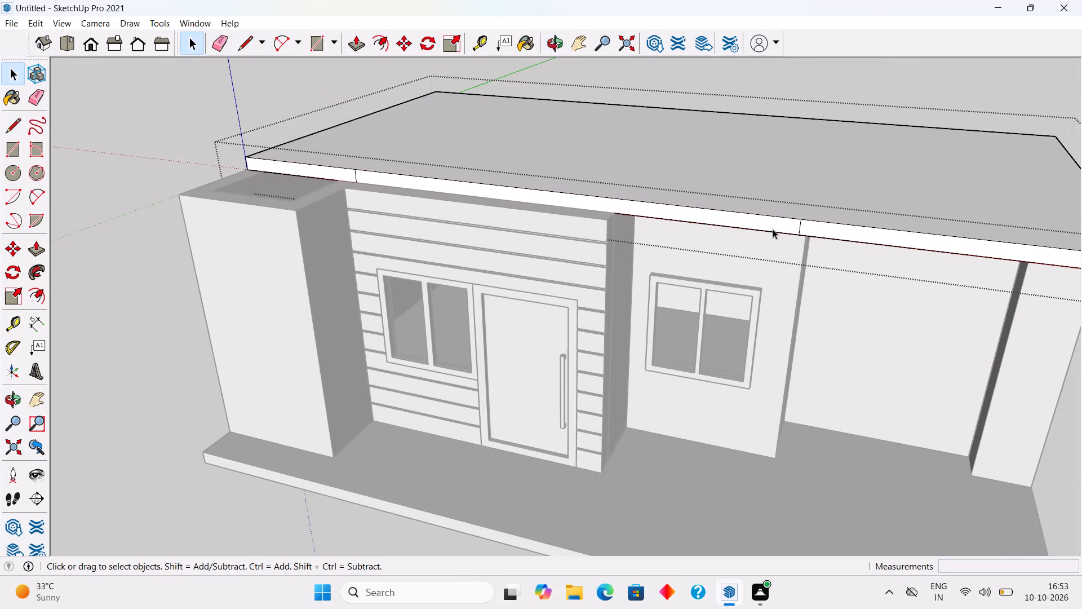
click(758, 219)
key(p)
click(758, 219)
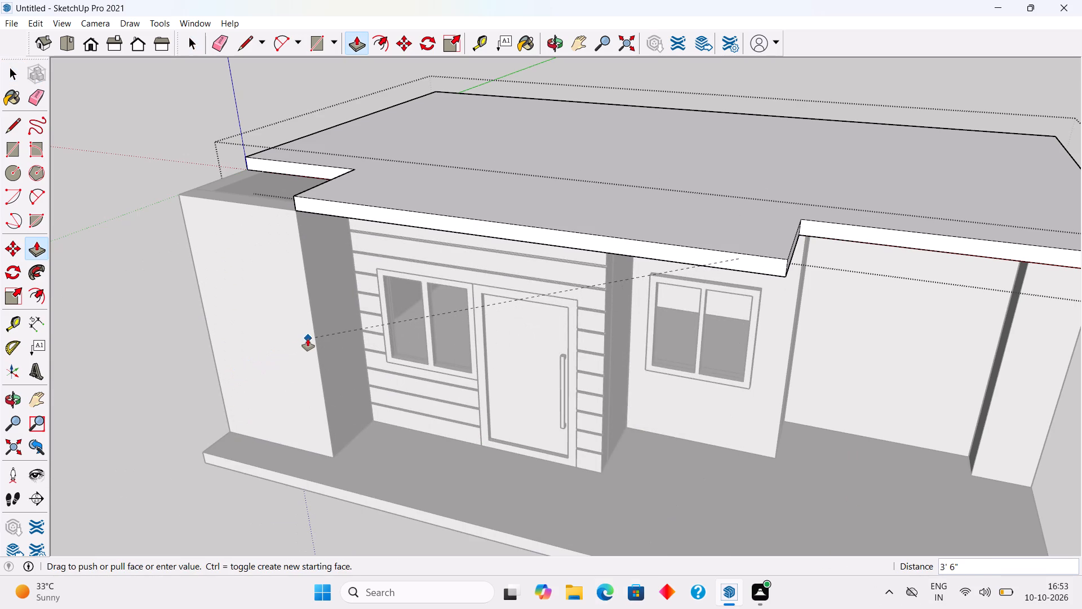
click(308, 339)
key(space)
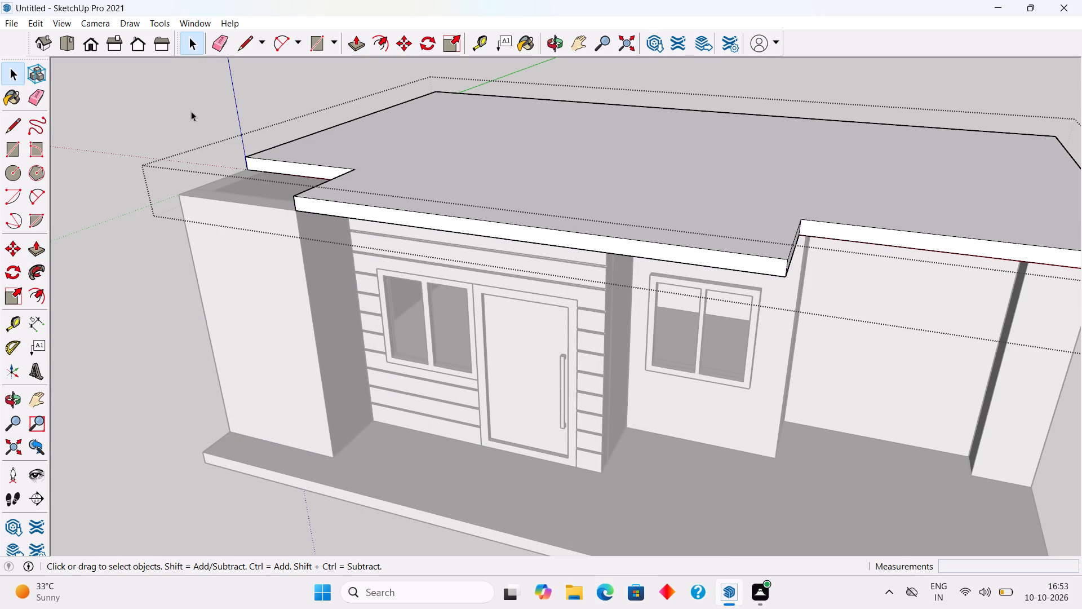
click(191, 111)
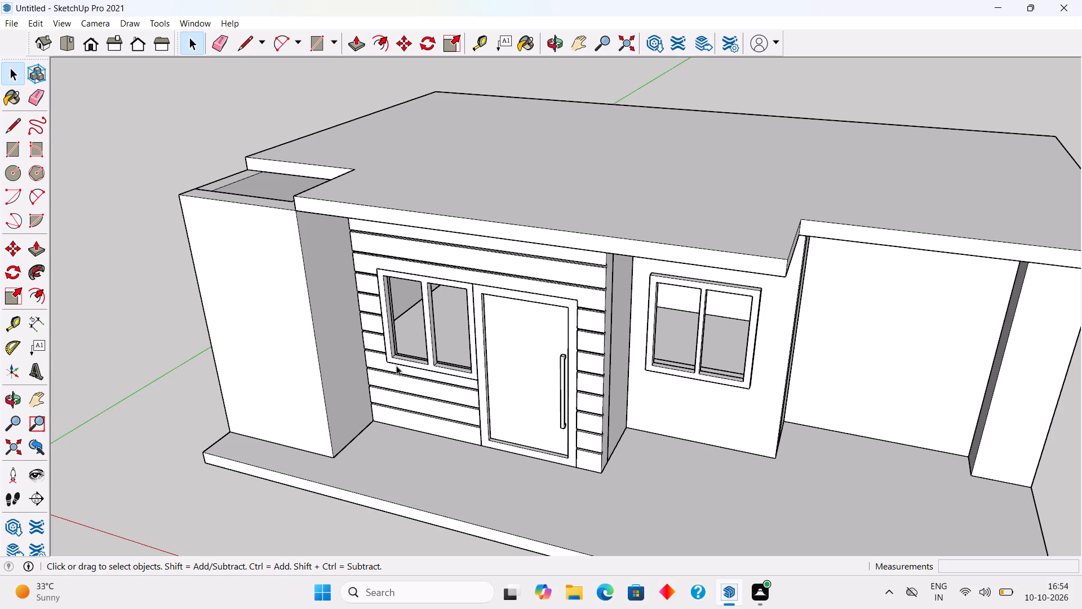
Examine the extended roof over the entrance from the front, below and above.
scroll(396, 365, down, 5)
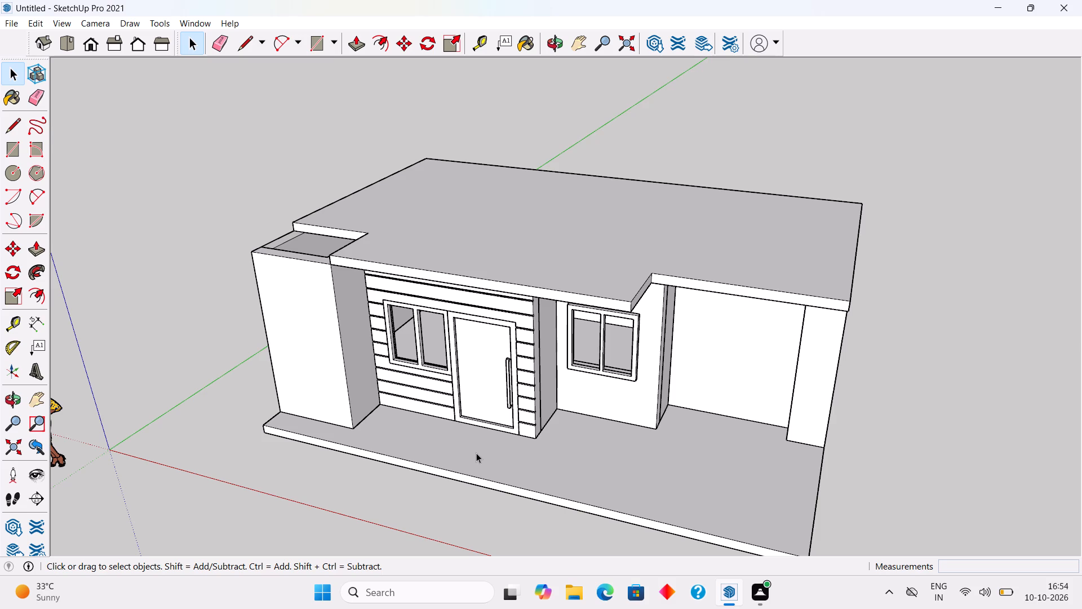
scroll(477, 453, up, 2)
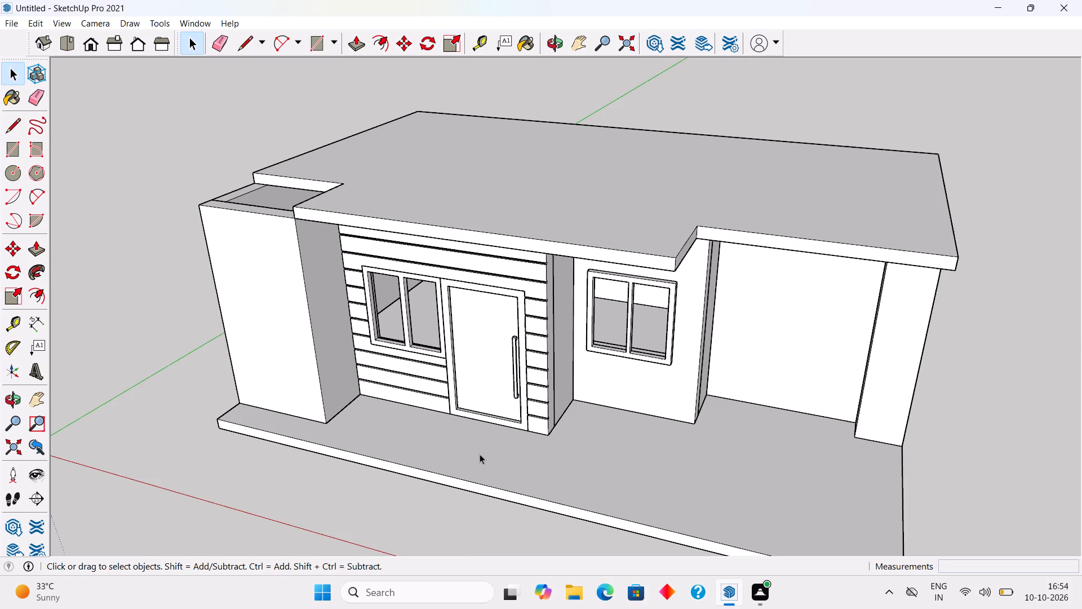
scroll(480, 454, up, 4)
scroll(480, 454, down, 3)
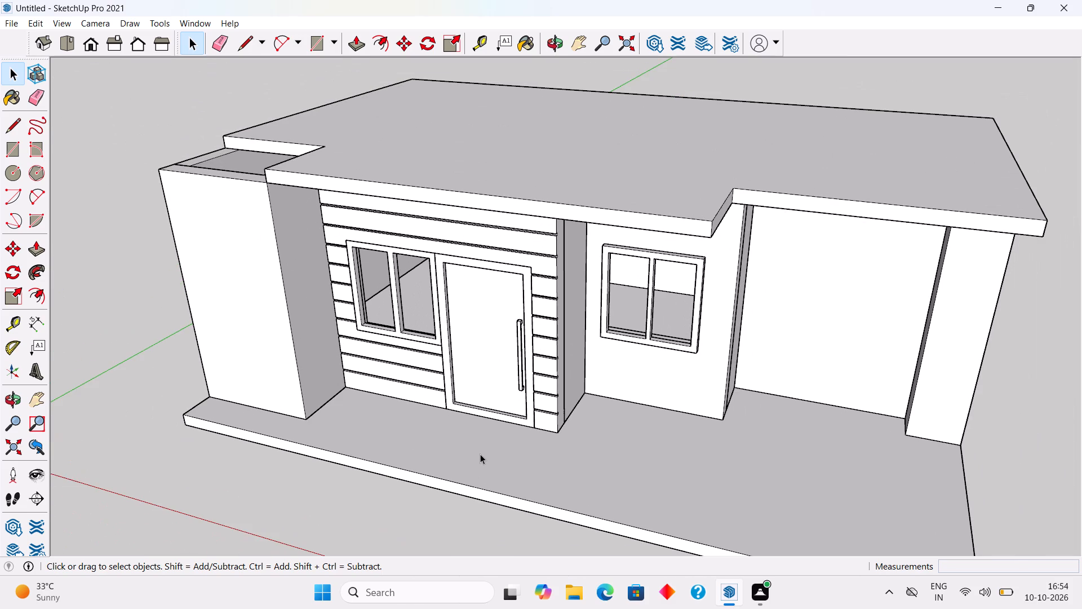
scroll(480, 454, up, 1)
scroll(480, 454, down, 4)
middle_drag(566, 506, 633, 427)
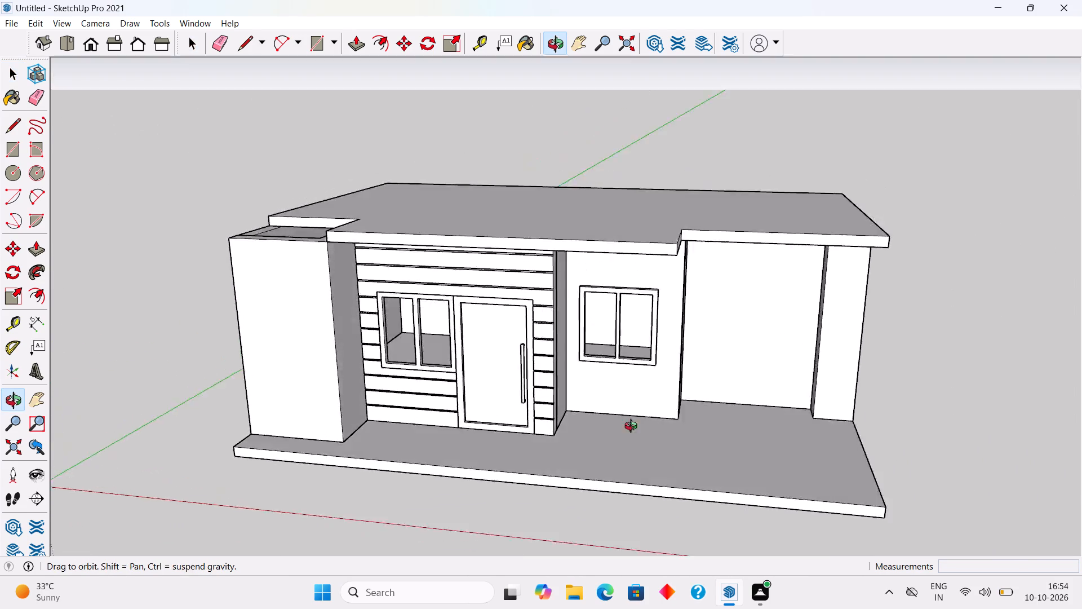
middle_drag(633, 427, 669, 358)
scroll(670, 358, up, 2)
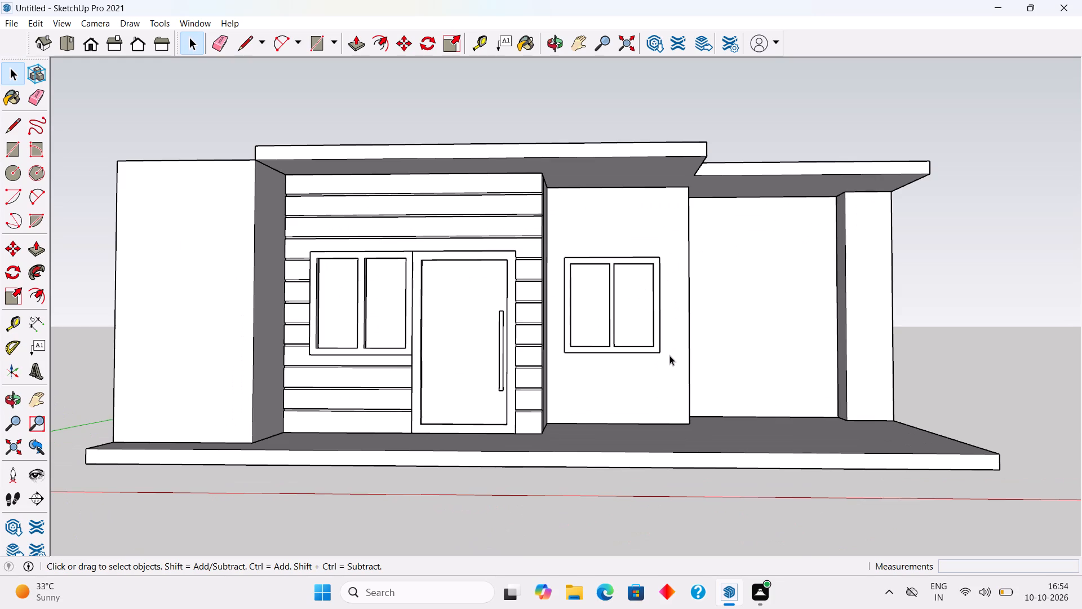
scroll(616, 319, up, 2)
middle_drag(605, 373, 584, 456)
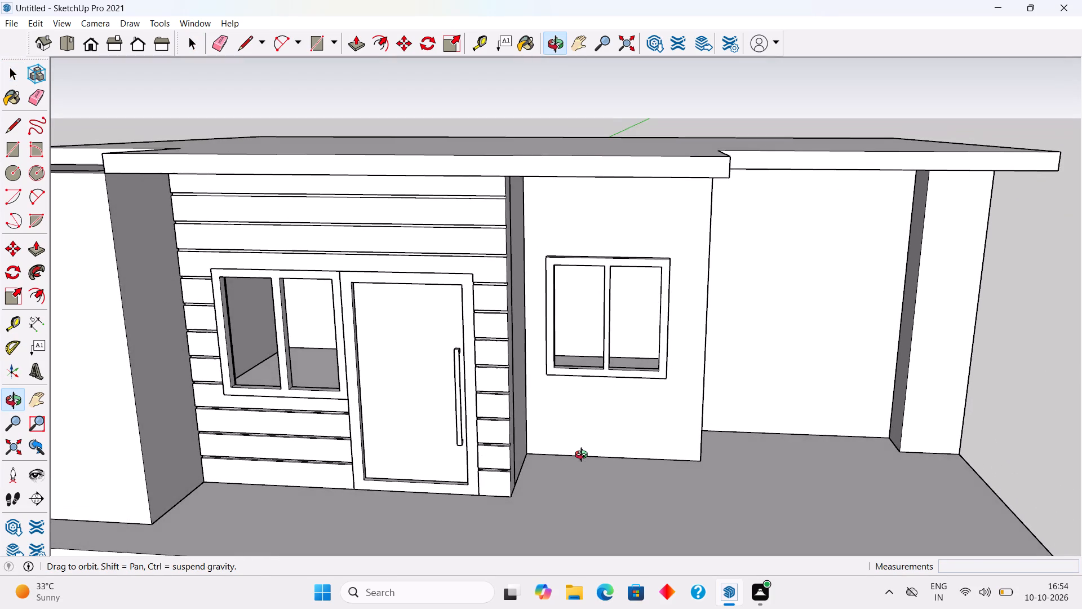
middle_drag(584, 456, 768, 524)
scroll(768, 524, down, 1)
Place a guide 1' inward from the front edge of the roof projection on its top face.
middle_drag(494, 325, 775, 415)
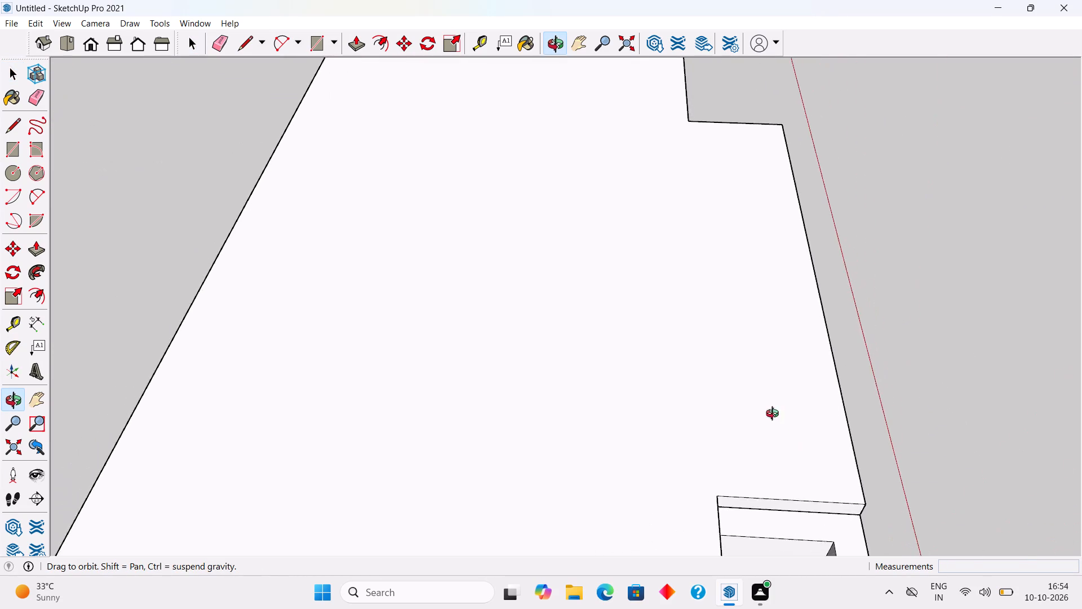
middle_drag(775, 415, 756, 387)
key(t)
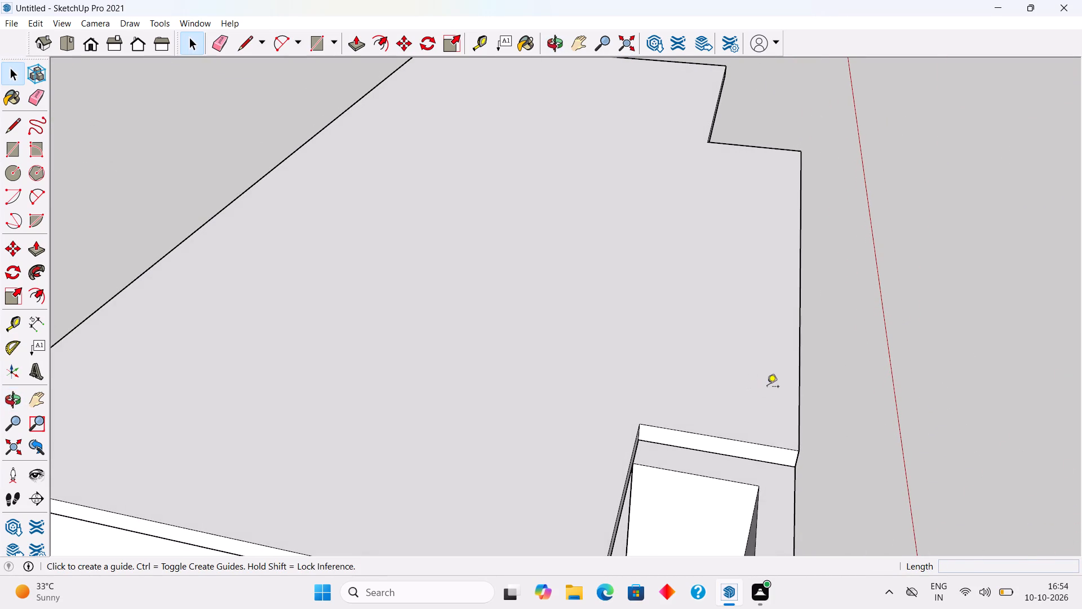
click(799, 365)
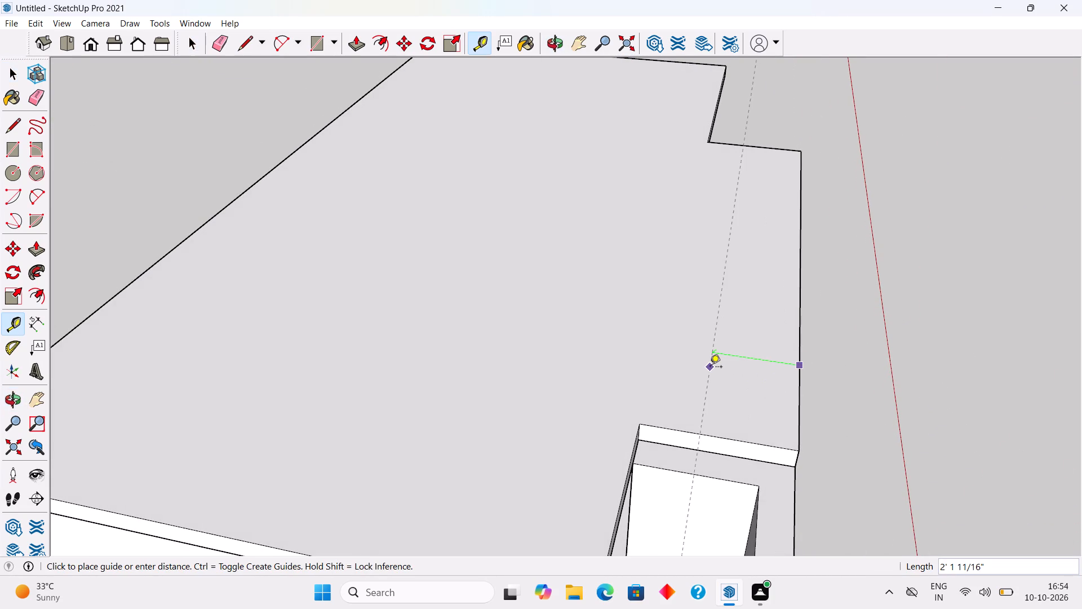
text(1')
key(Return)
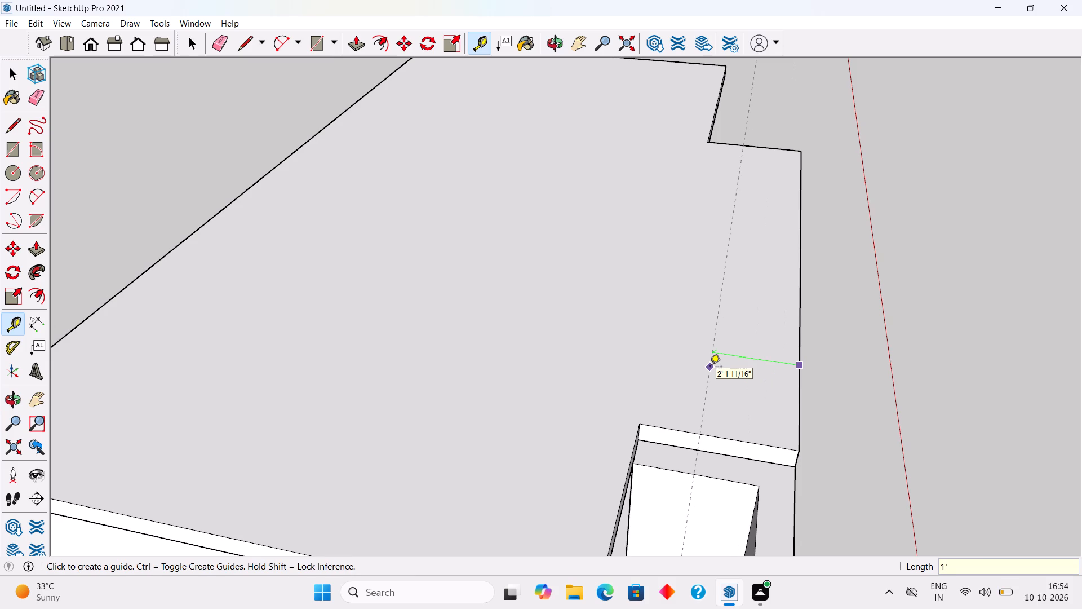
key(space)
key(r)
key(space)
Inside the roof group, draw a line along the guide across the projection's top face, from one side edge to the other.
triple_click(709, 368)
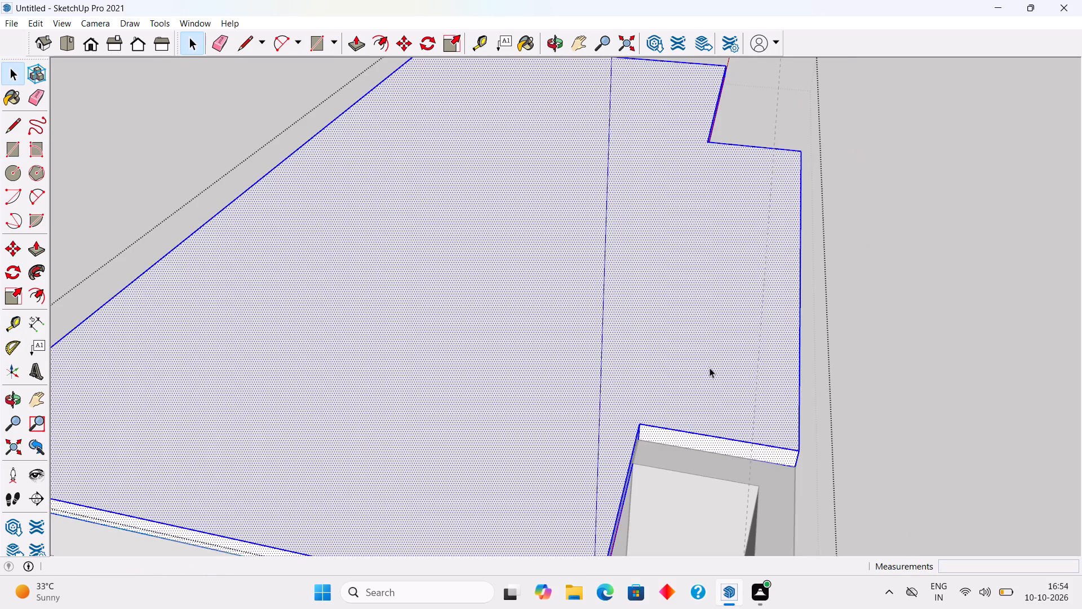
key(l)
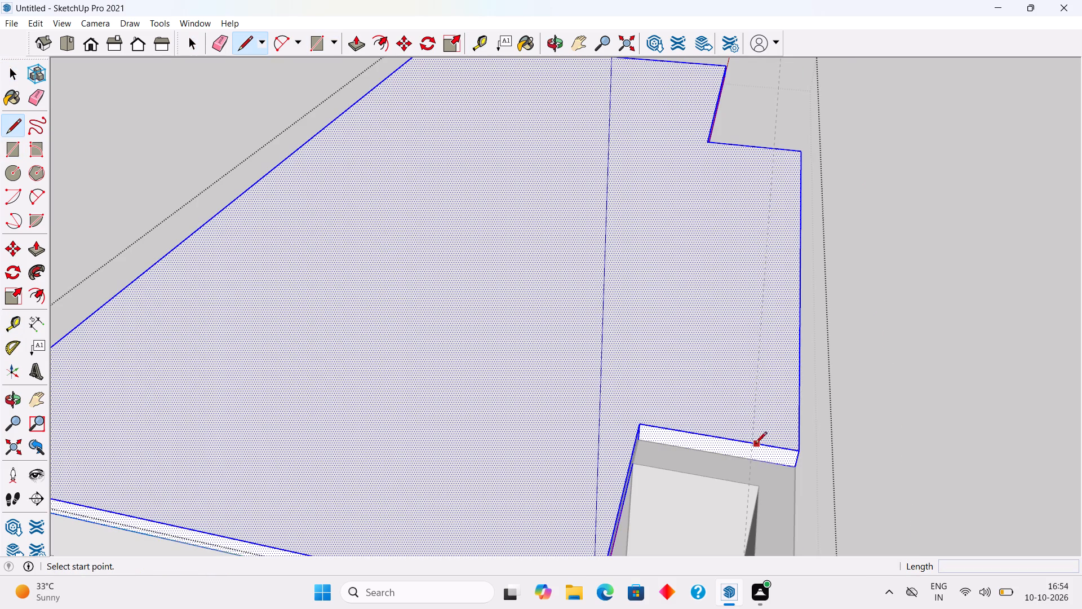
click(755, 442)
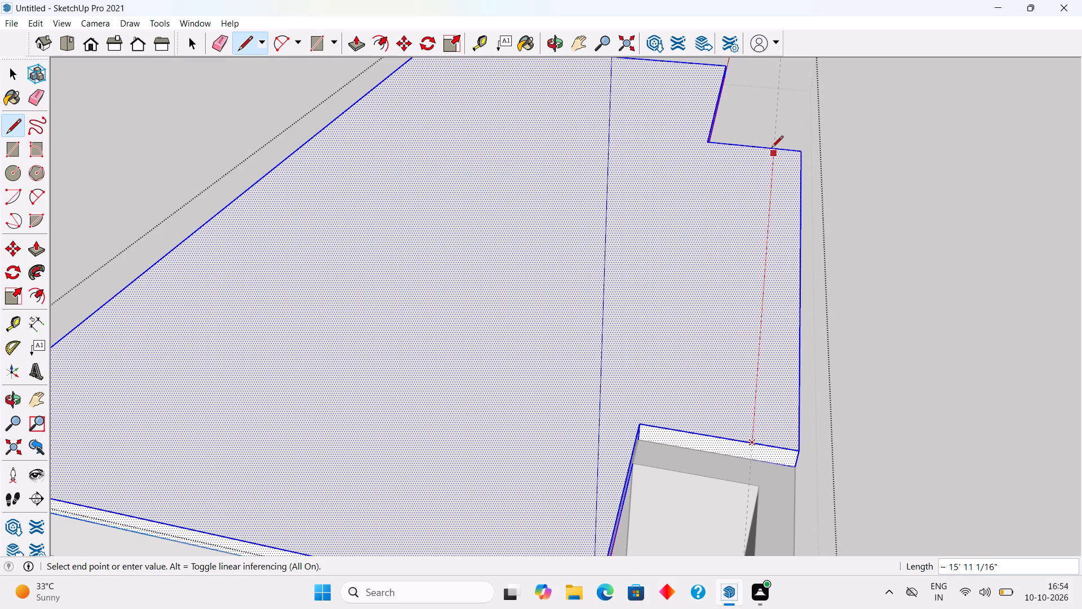
click(771, 147)
Push/Pull the front strip of the roof projection's top face up 1', and close the roof group.
key(p)
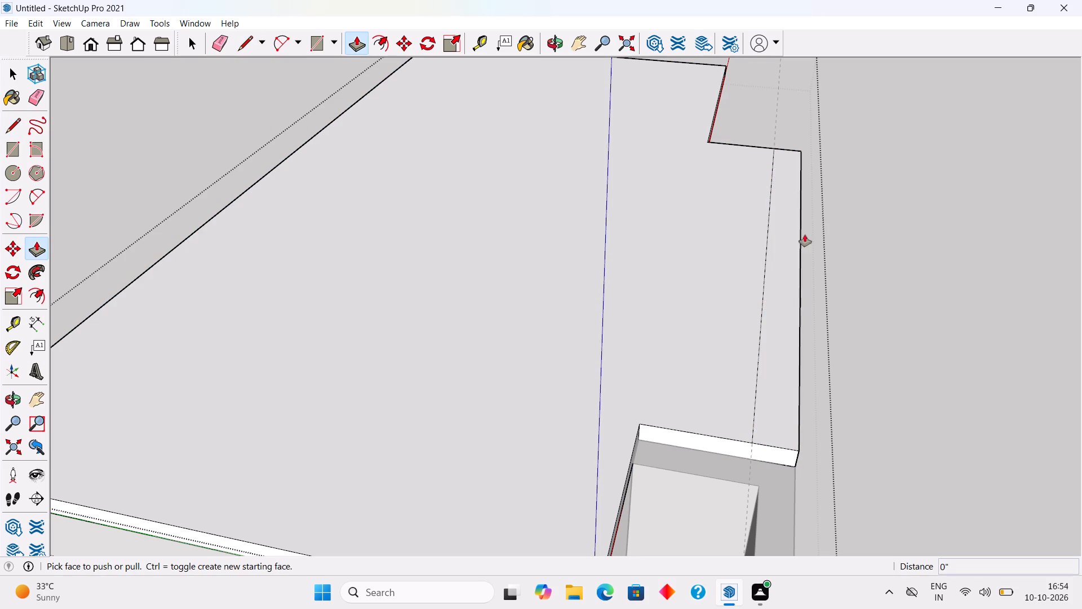
click(784, 271)
text(1')
key(Return)
key(space)
scroll(777, 213, down, 5)
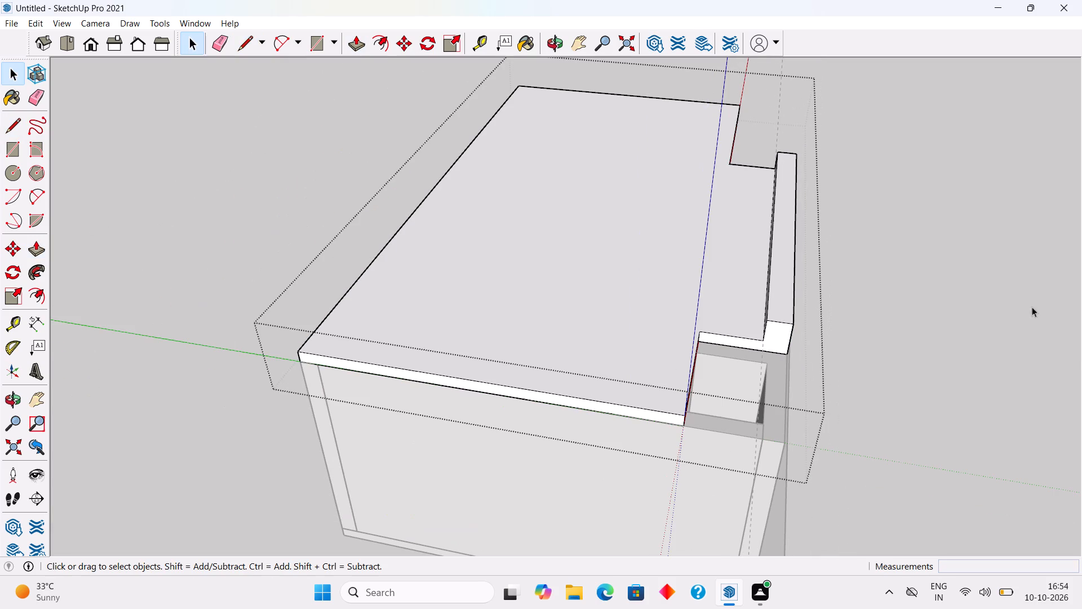
click(1081, 357)
click(863, 348)
Open the L-shaped corner wall group beside the entrance, Push/Pull its top face up 6', and close the group.
middle_drag(848, 348, 489, 175)
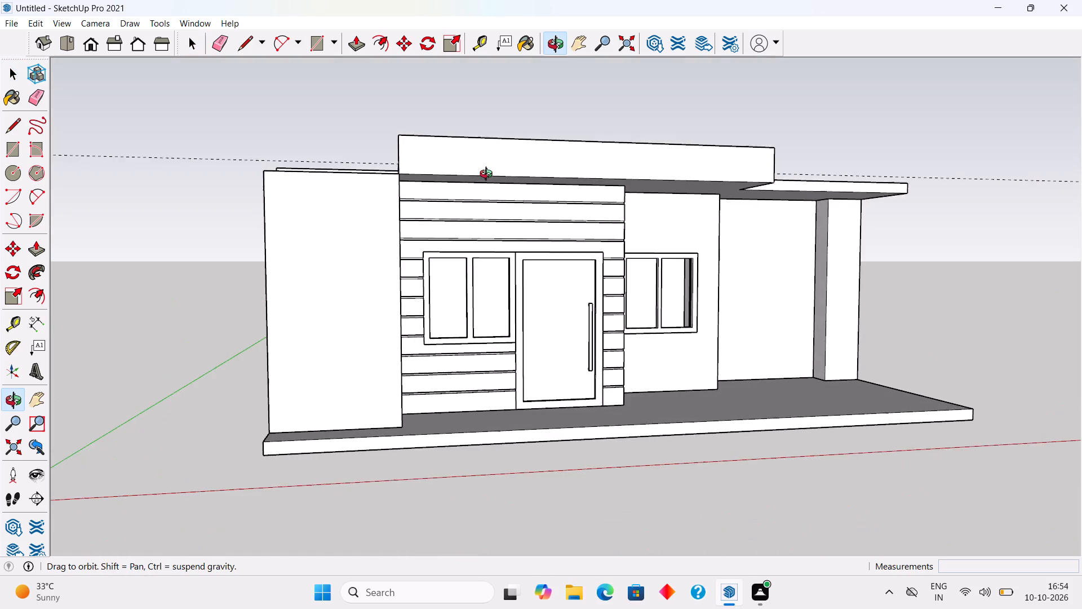
middle_drag(489, 175, 377, 201)
scroll(377, 201, up, 1)
middle_drag(456, 270, 490, 217)
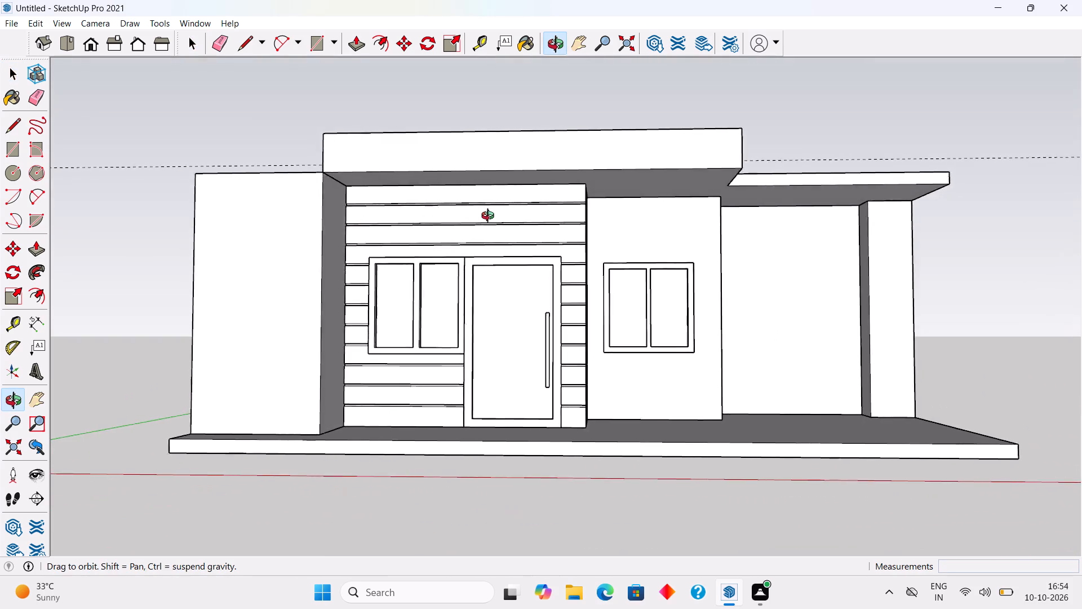
middle_drag(490, 217, 516, 307)
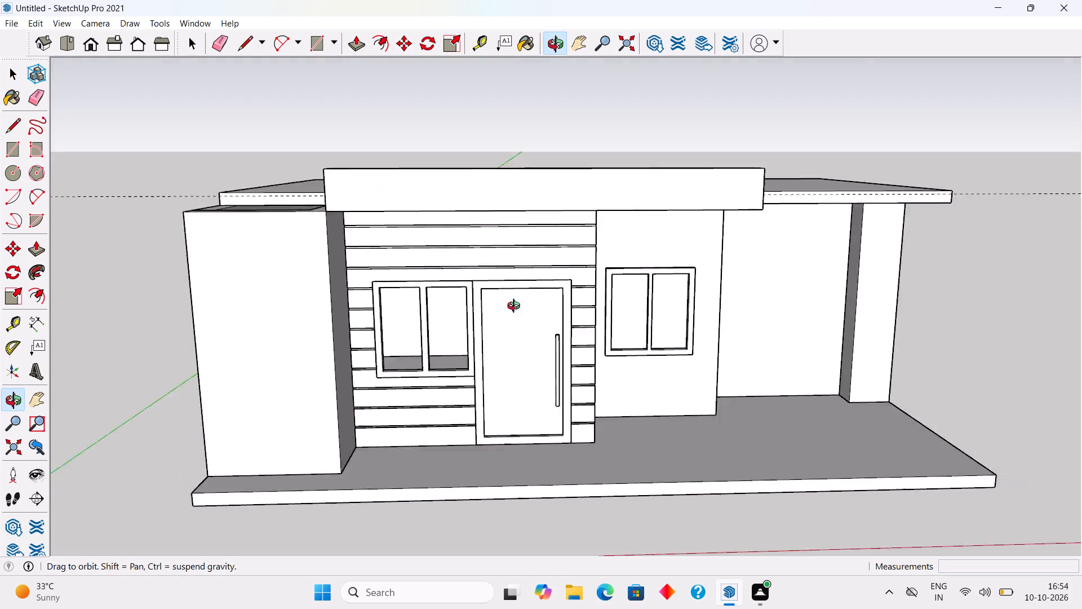
middle_drag(516, 307, 704, 396)
triple_click(370, 377)
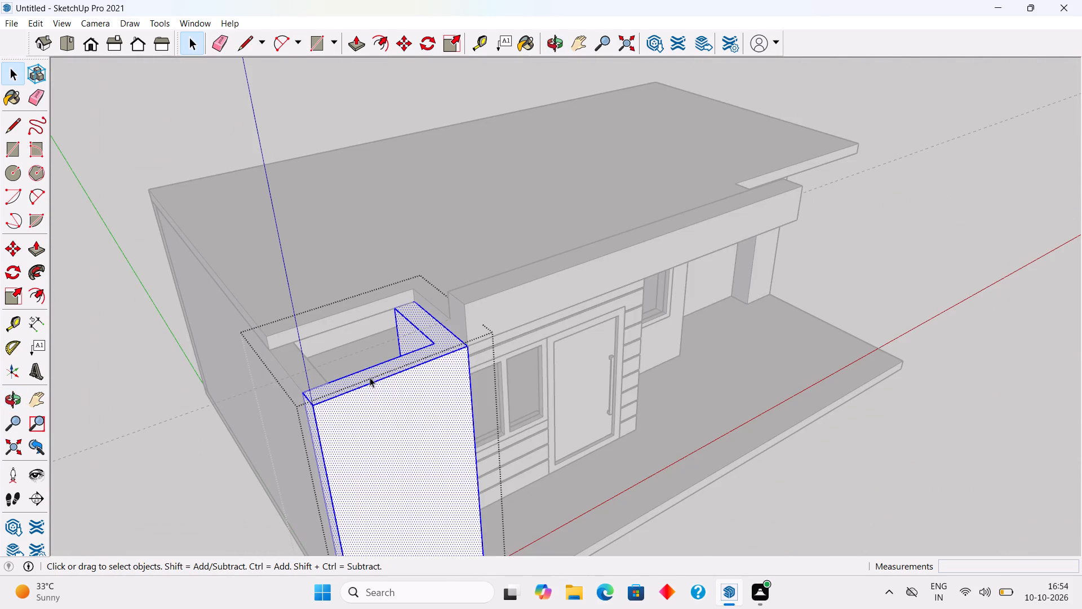
key(p)
click(370, 377)
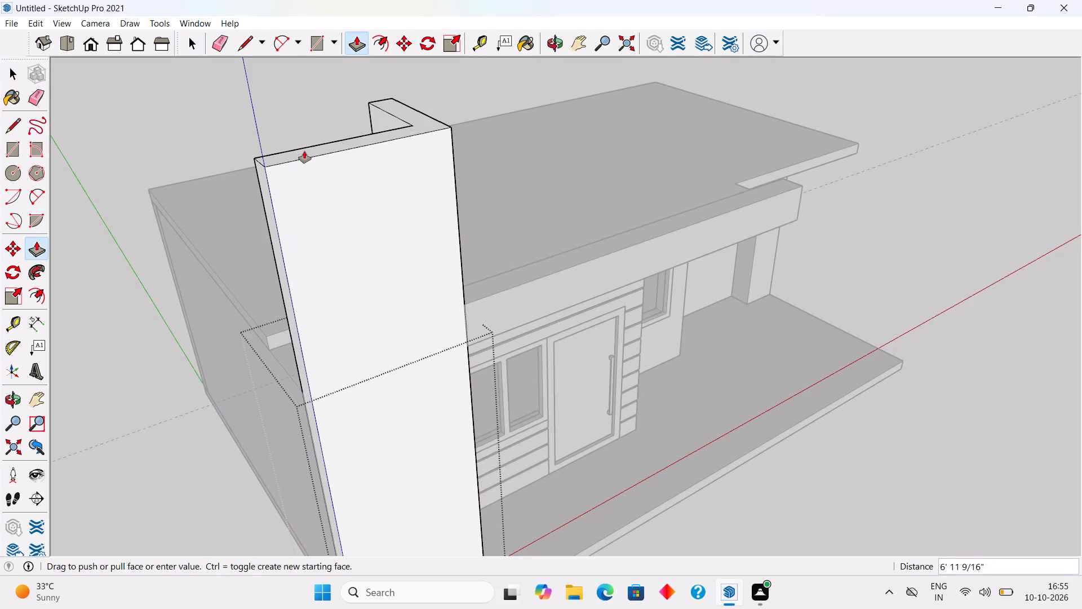
text(6')
key(Return)
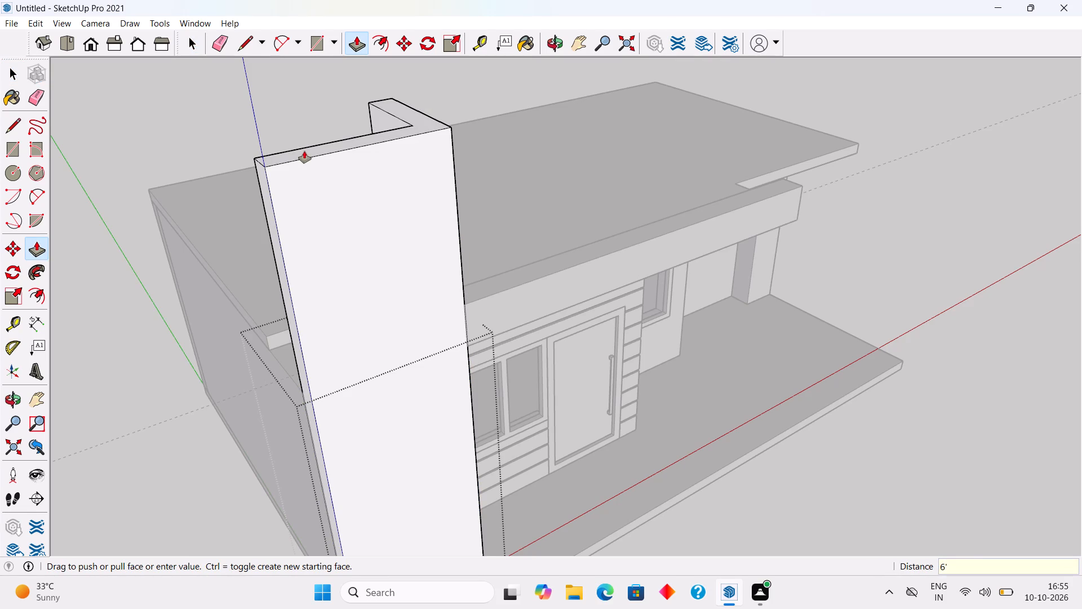
key(space)
scroll(348, 327, down, 4)
middle_drag(347, 342, 300, 317)
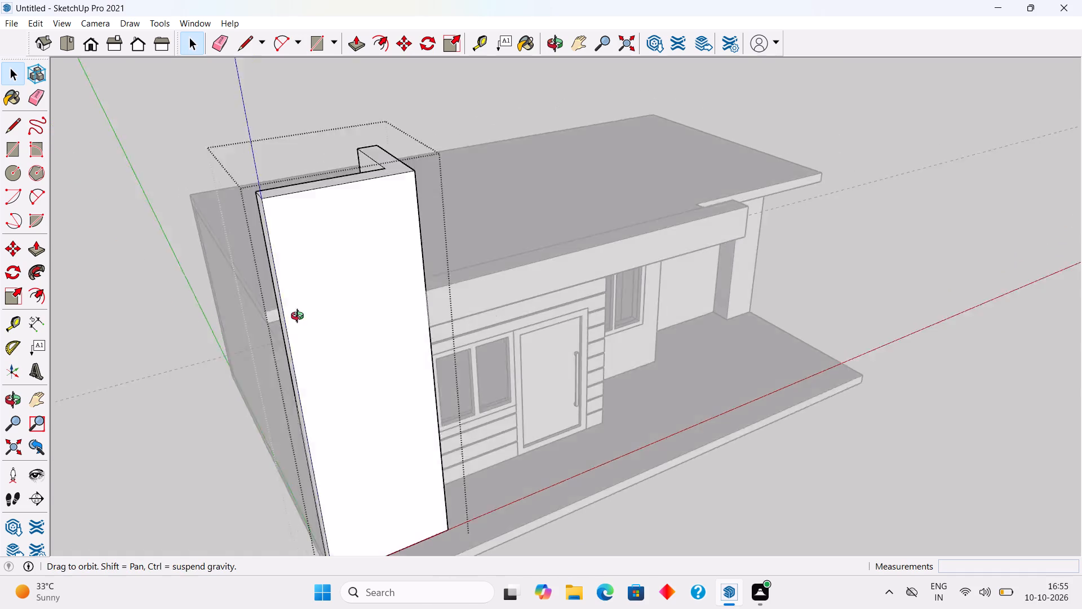
middle_drag(300, 317, 227, 290)
click(104, 280)
Inside the side wall group, draw a 9" line across the wall's top face at the roof slab's corner.
middle_drag(294, 307, 691, 355)
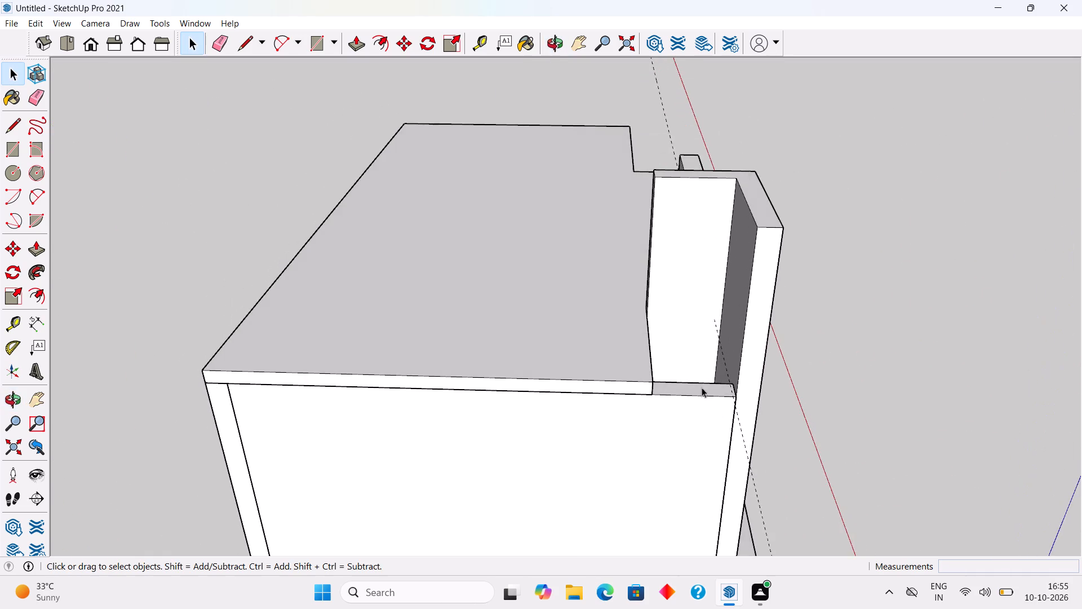
scroll(703, 400, up, 4)
triple_click(702, 383)
scroll(702, 383, up, 5)
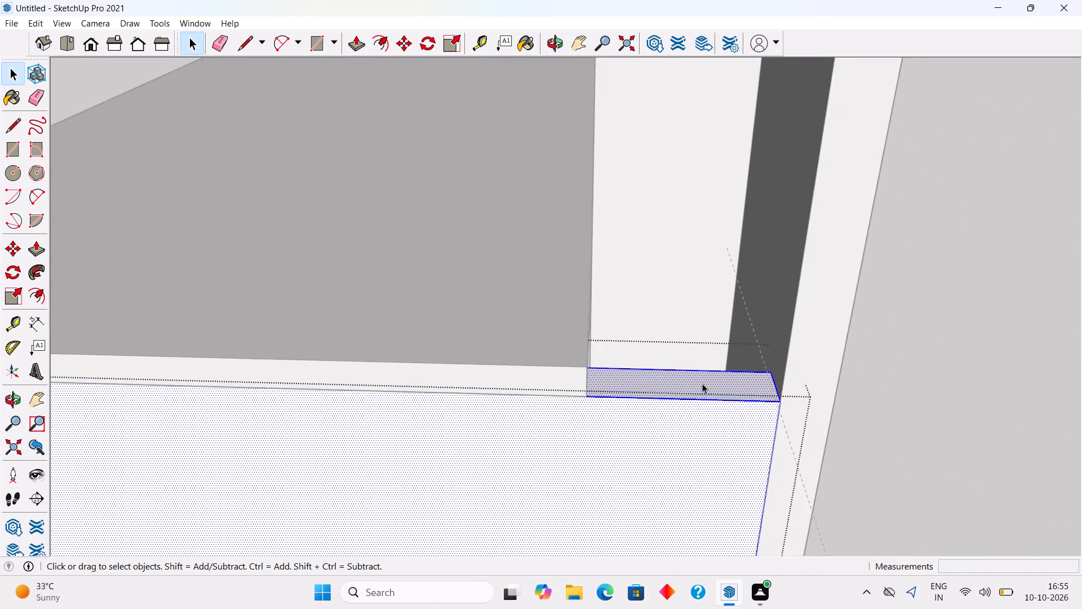
middle_drag(698, 381, 605, 433)
key(l)
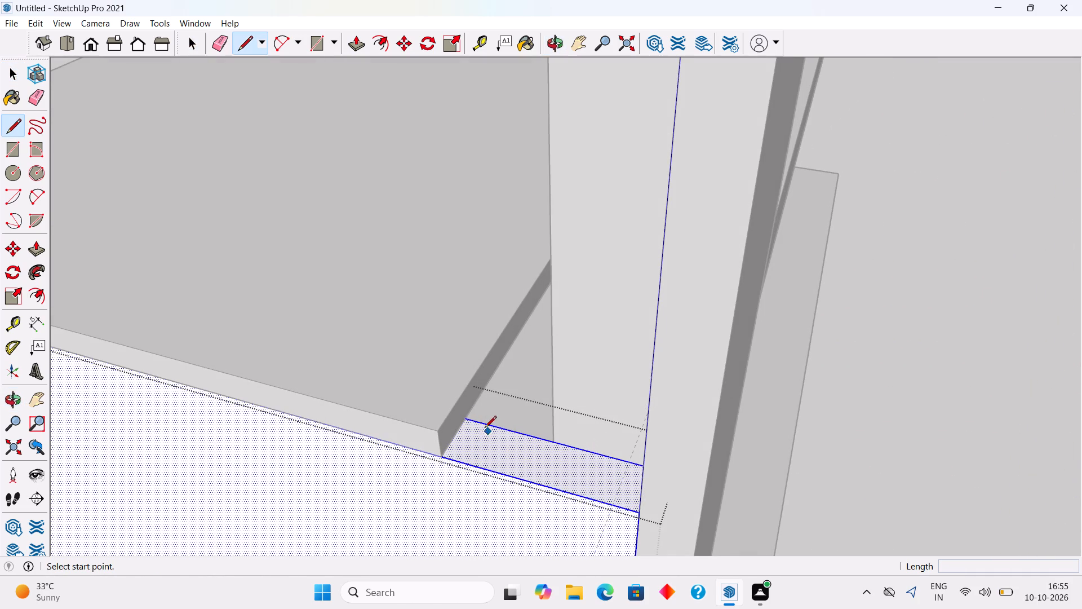
click(468, 419)
click(443, 458)
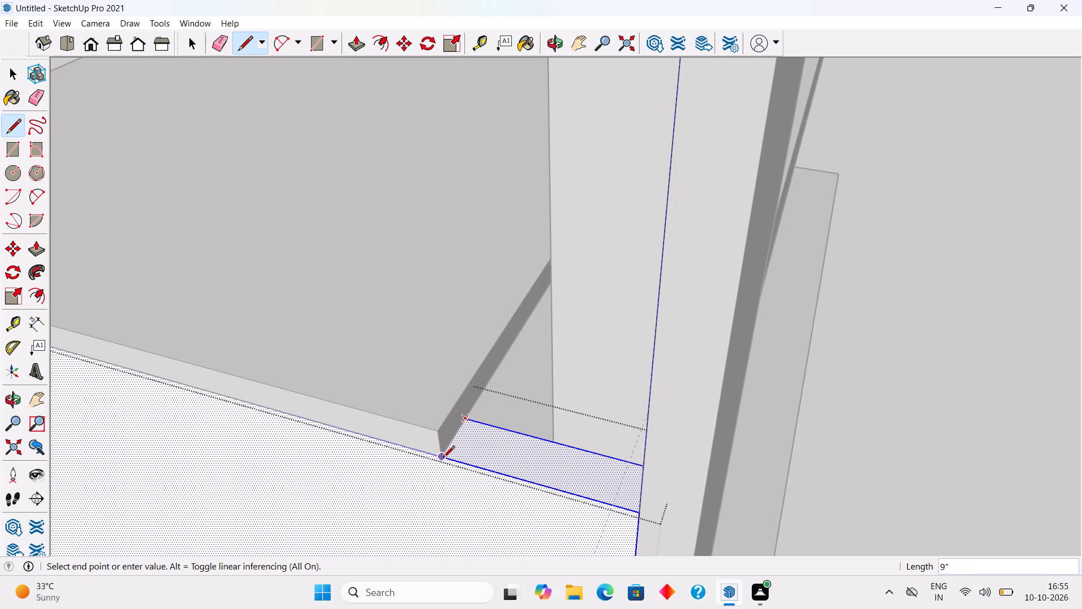
key(space)
Push/Pull the separated top face of the side wall up to the raised corner wall's height, and close the group.
click(507, 446)
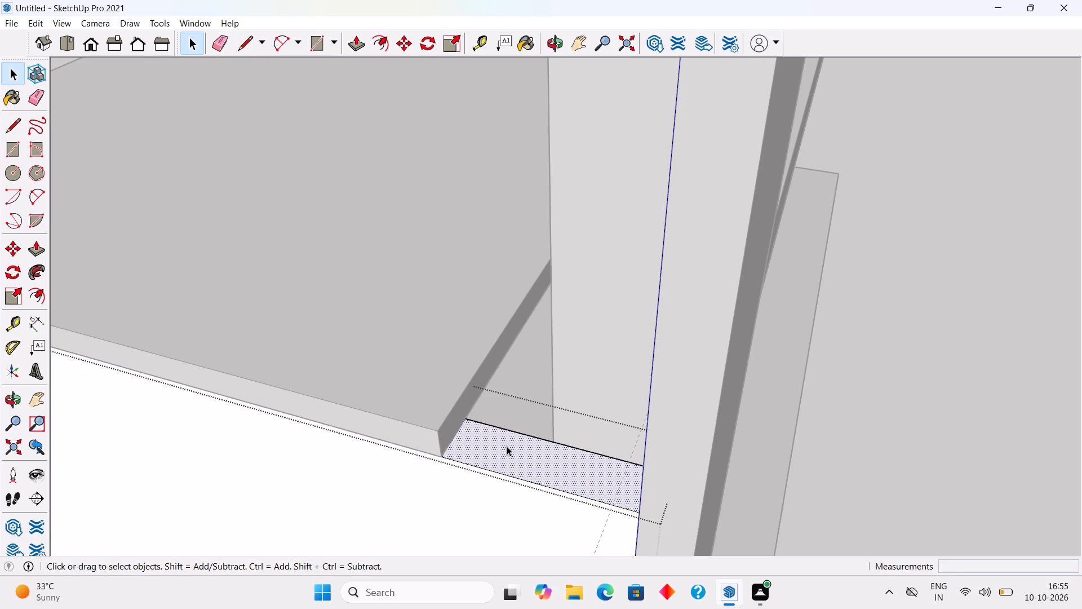
key(p)
click(507, 446)
scroll(579, 338, down, 10)
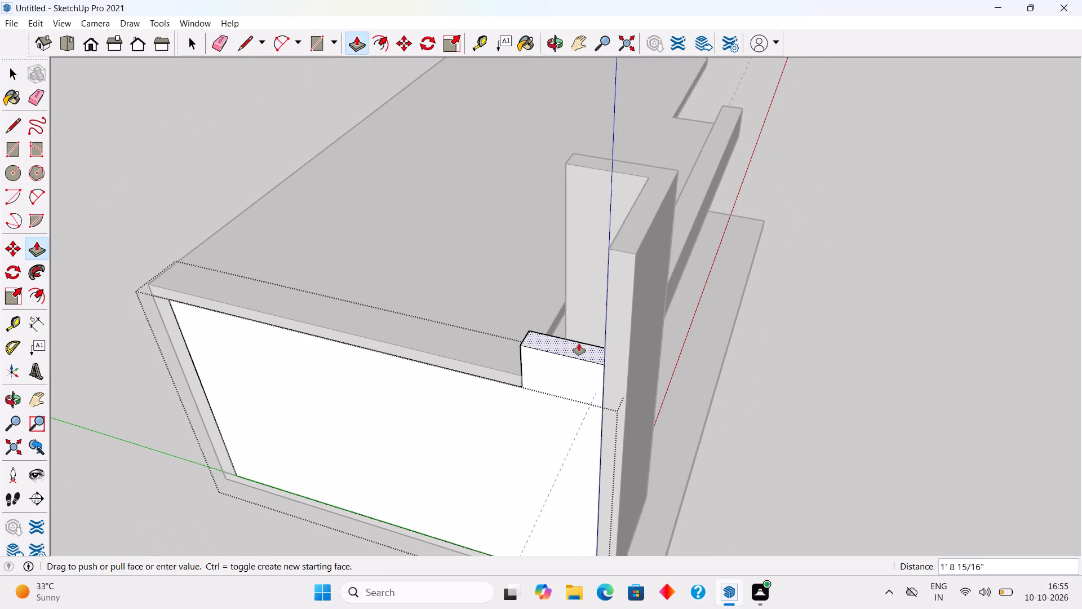
click(624, 242)
key(space)
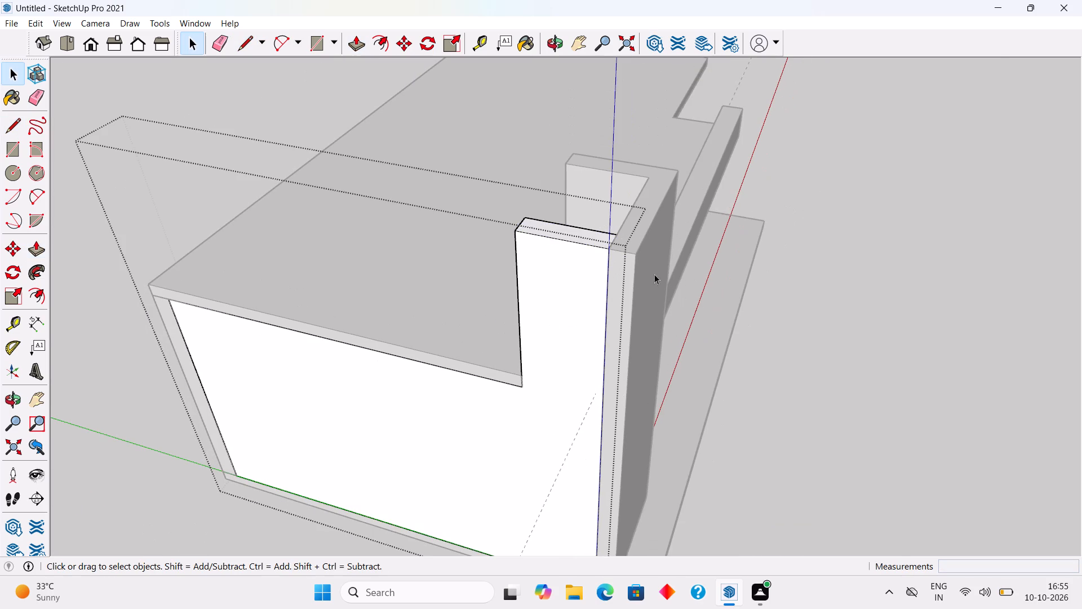
click(914, 335)
Examine the house with its raised corner tower and entrance parapet from the front and above.
middle_drag(845, 352, 441, 304)
scroll(450, 308, down, 3)
scroll(440, 360, down, 2)
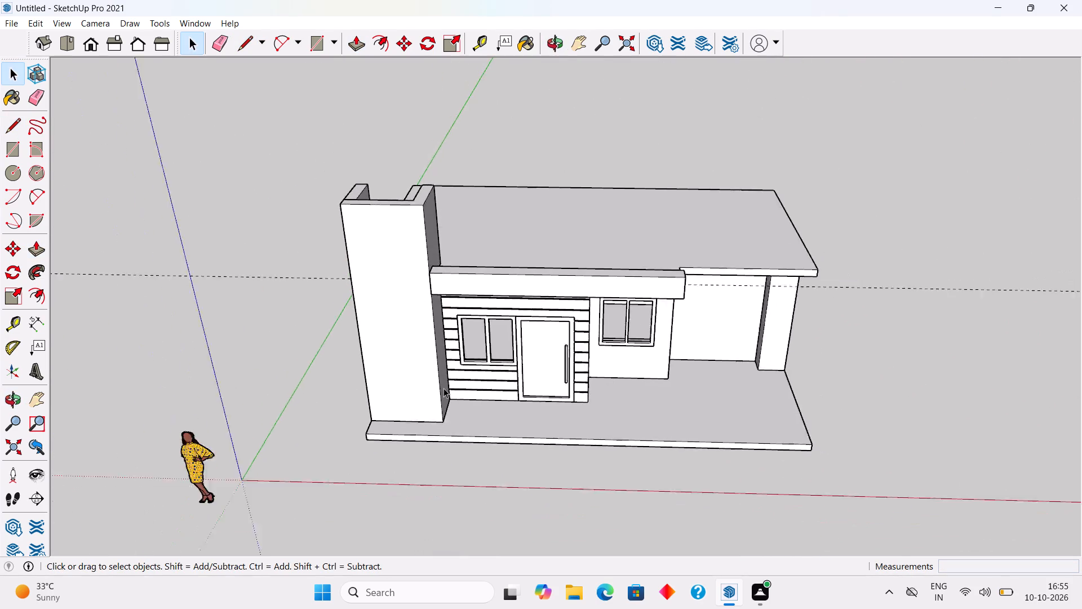
scroll(444, 388, down, 2)
middle_drag(443, 320, 482, 162)
scroll(482, 162, up, 2)
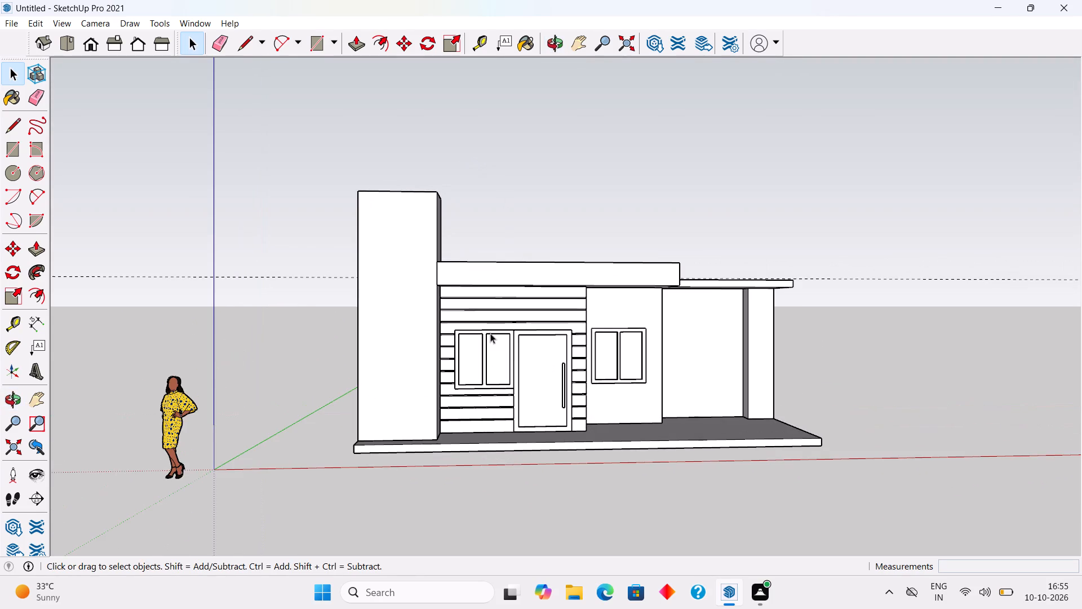
middle_drag(506, 356, 558, 389)
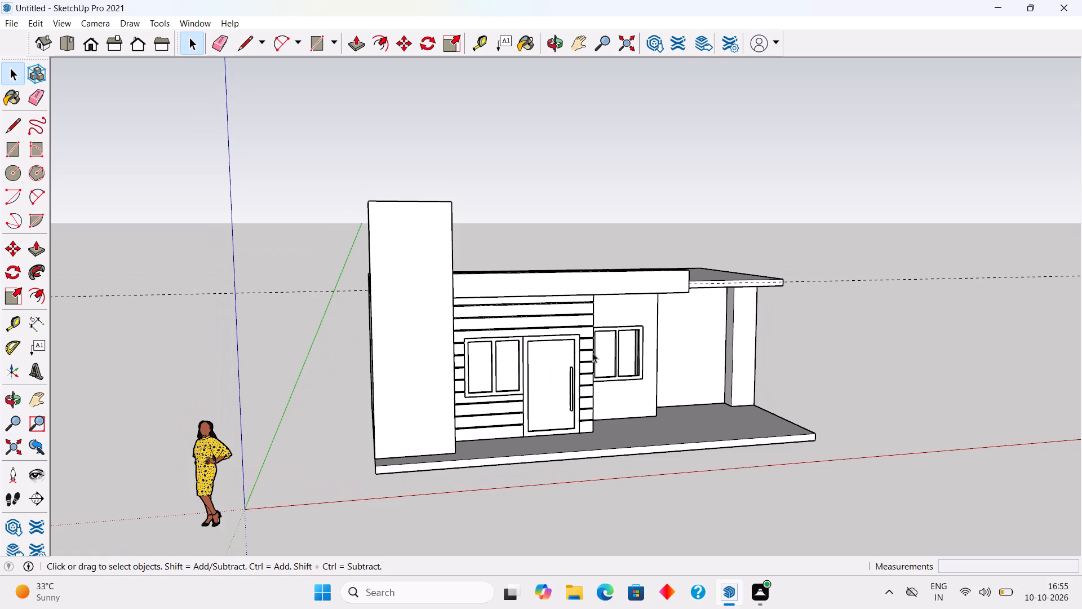
middle_drag(586, 388, 490, 534)
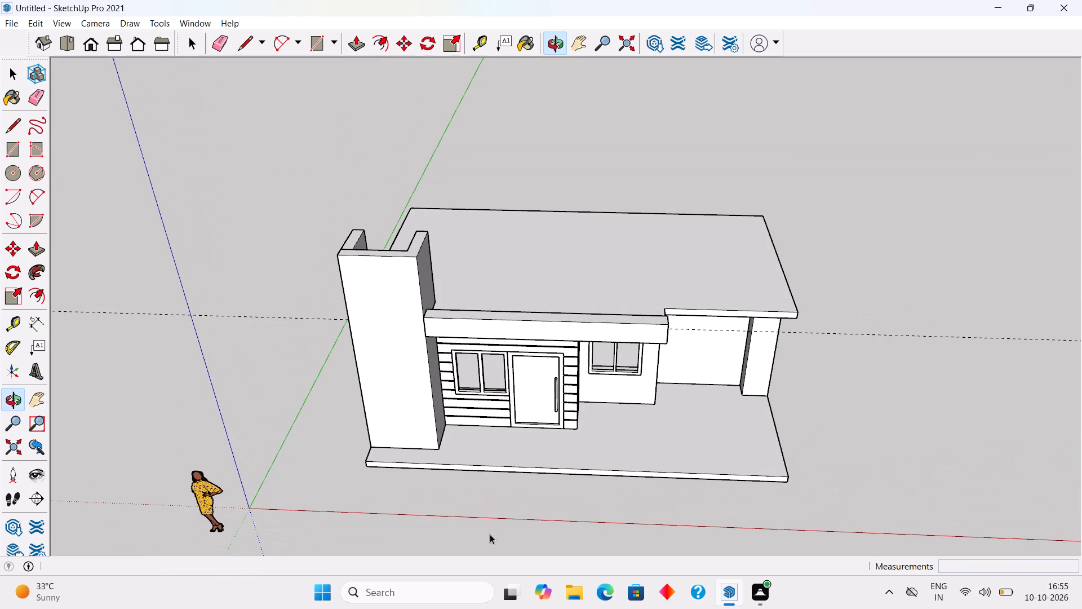
scroll(589, 294, up, 4)
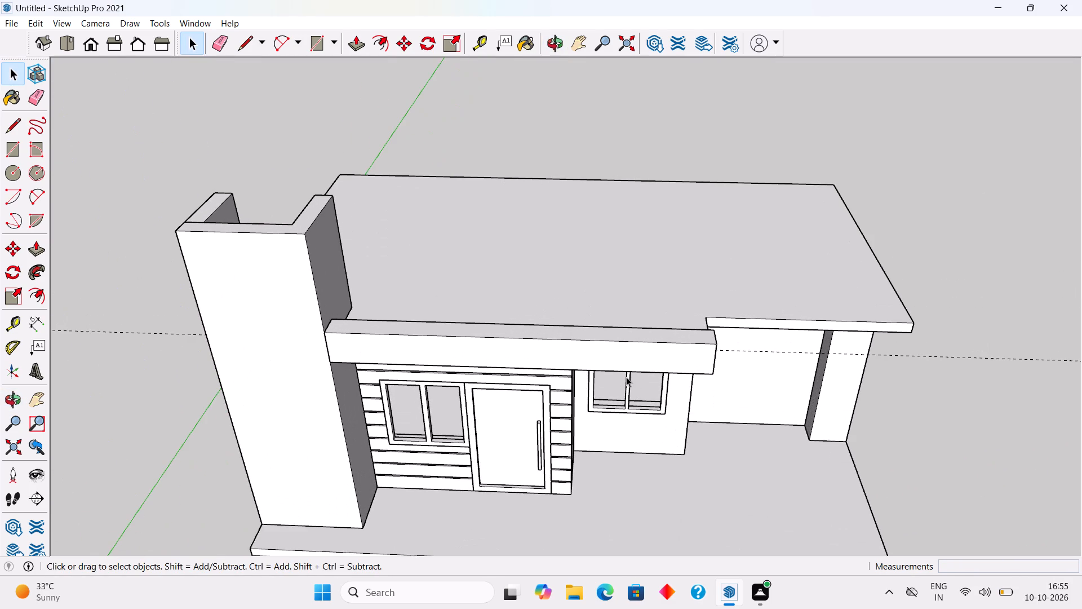
middle_drag(629, 370, 631, 259)
scroll(630, 260, down, 5)
middle_drag(652, 271, 659, 342)
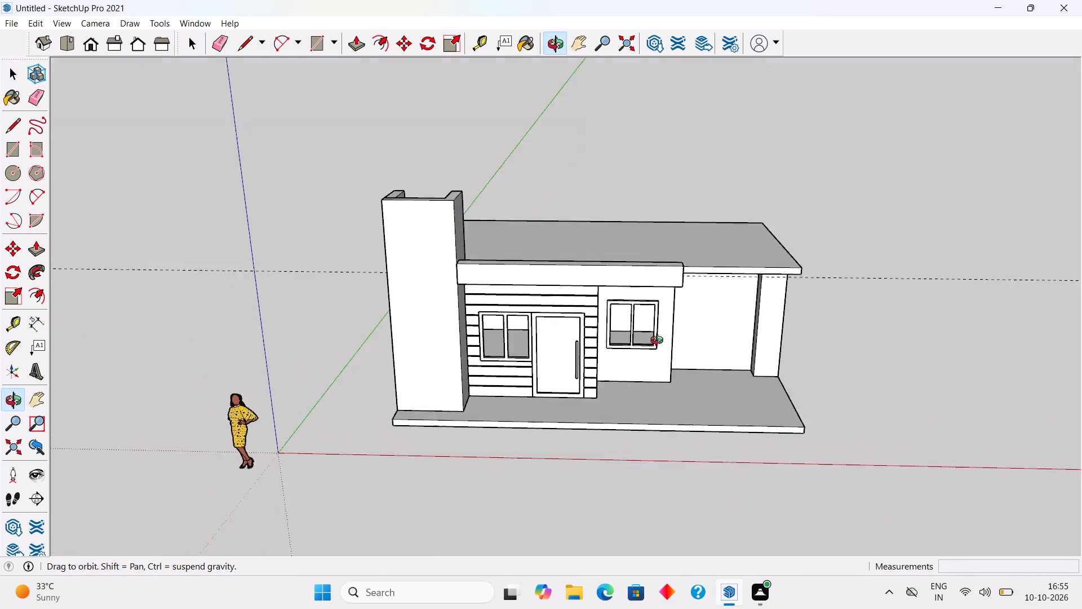
middle_drag(659, 342, 664, 383)
Place guides on the porch floor along the windowed front wall's side base edge and the corner tower's front base edge.
scroll(677, 341, up, 6)
middle_drag(619, 366, 492, 387)
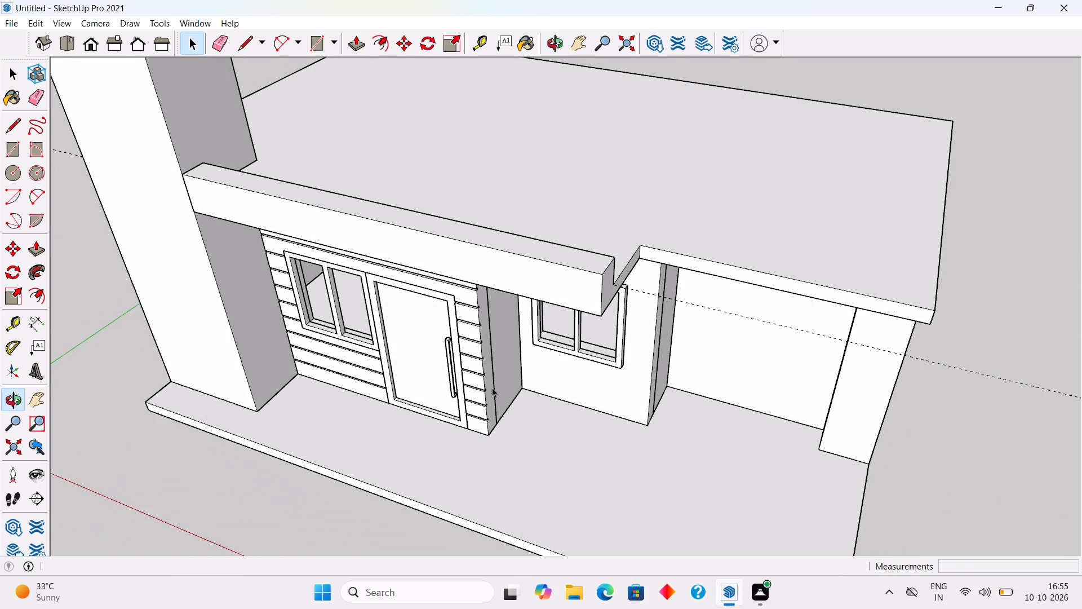
key(t)
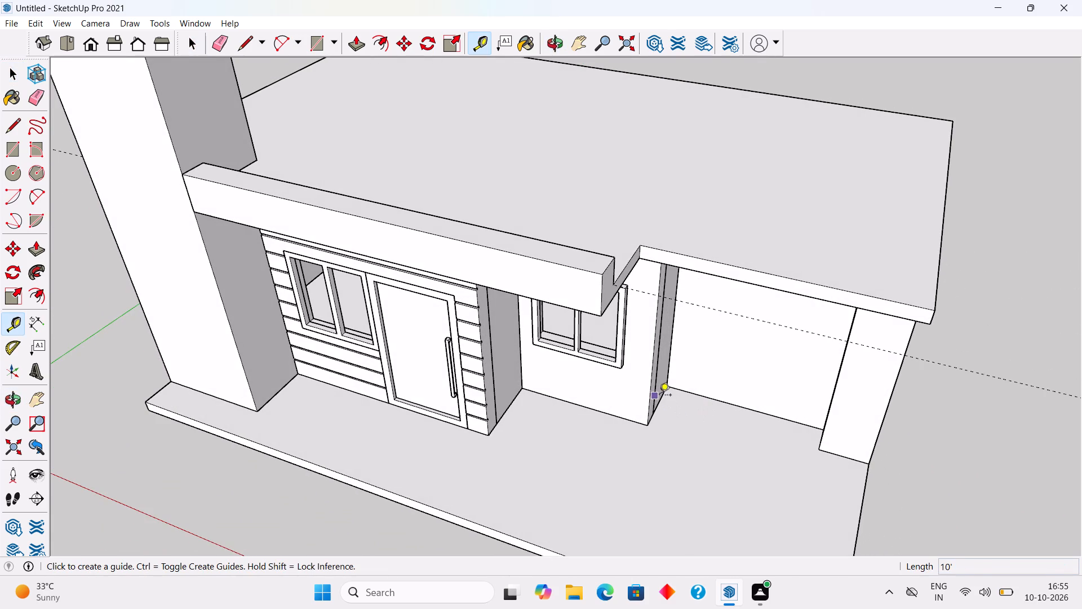
double_click(662, 394)
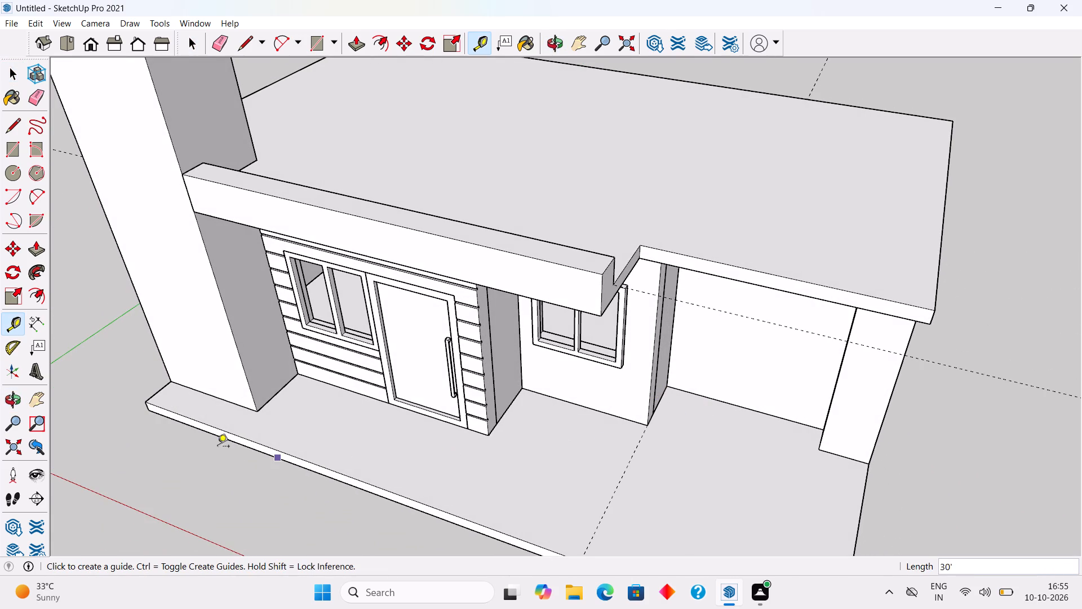
double_click(230, 399)
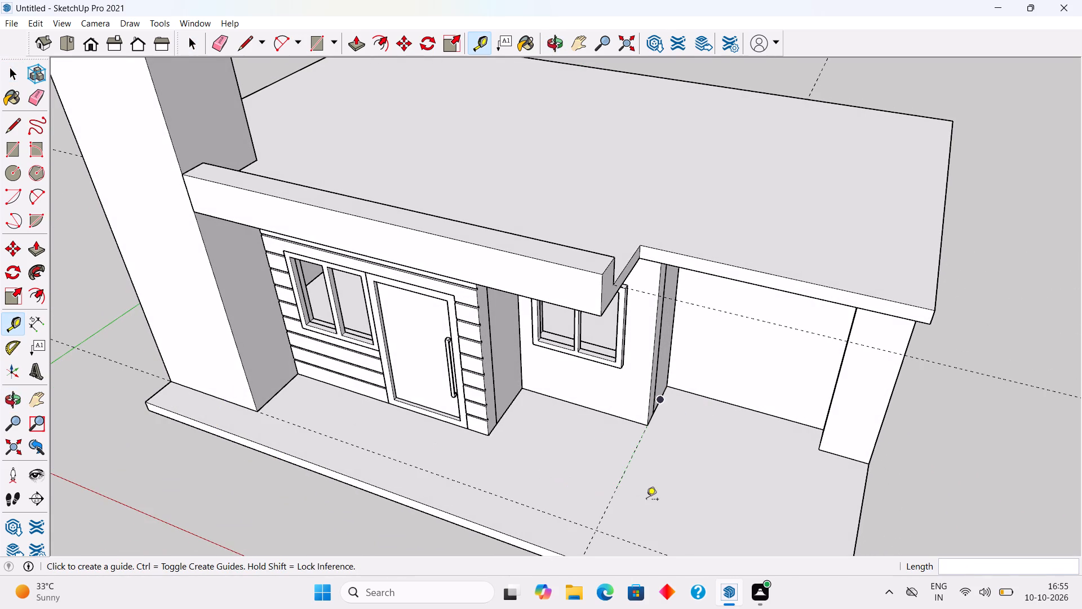
Place two parallel guides offset 9" from these, one toward the corner tower and one toward the house.
click(609, 501)
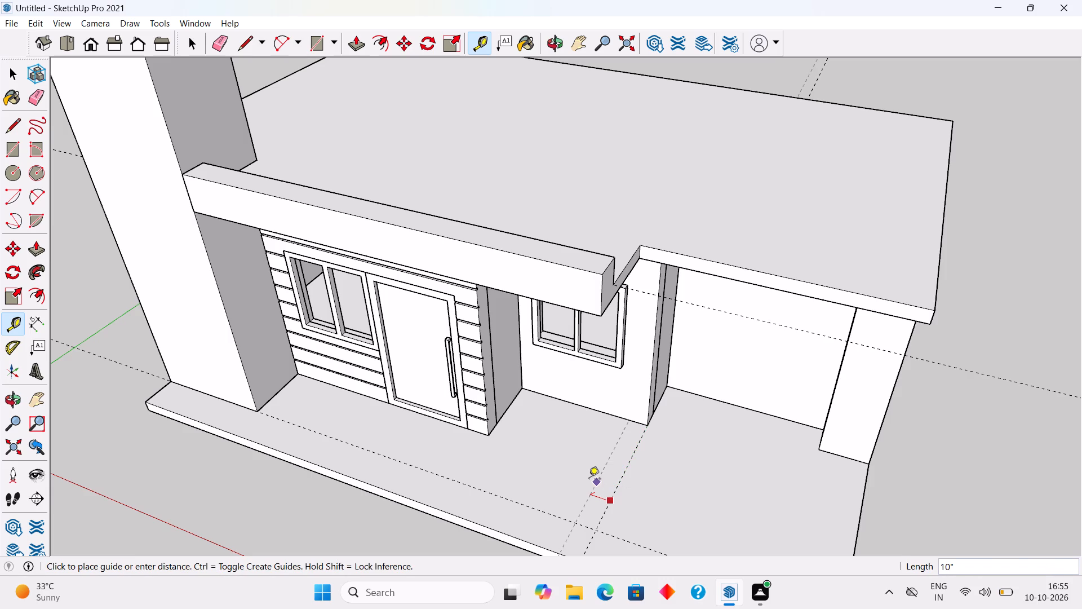
text(9")
key(Return)
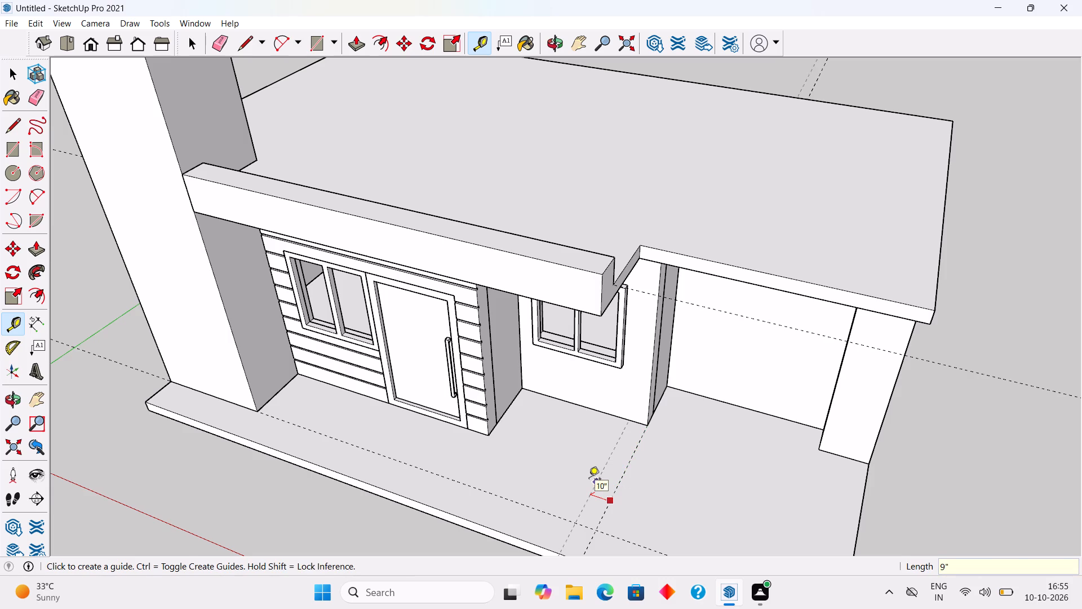
click(556, 516)
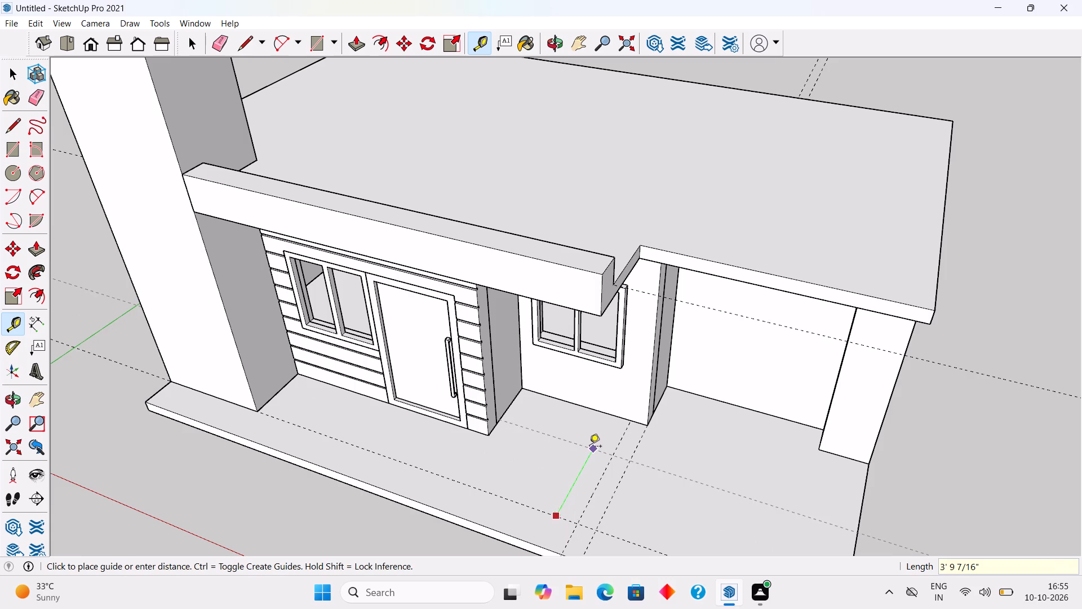
text(9")
key(Return)
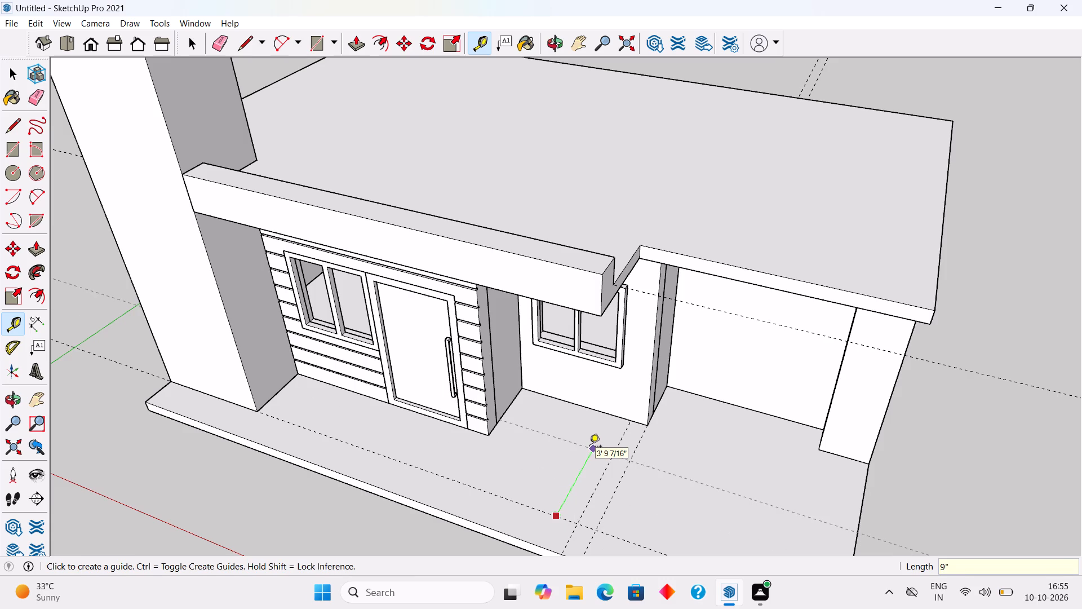
Draw a 9" by 9" rectangle on the porch floor where the guides cross.
key(r)
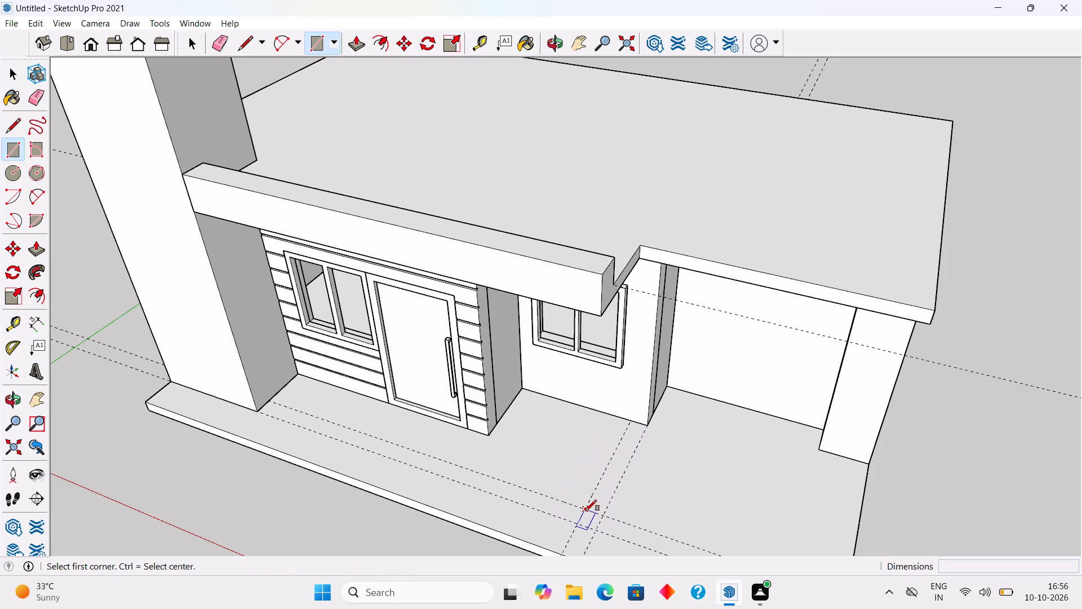
click(586, 511)
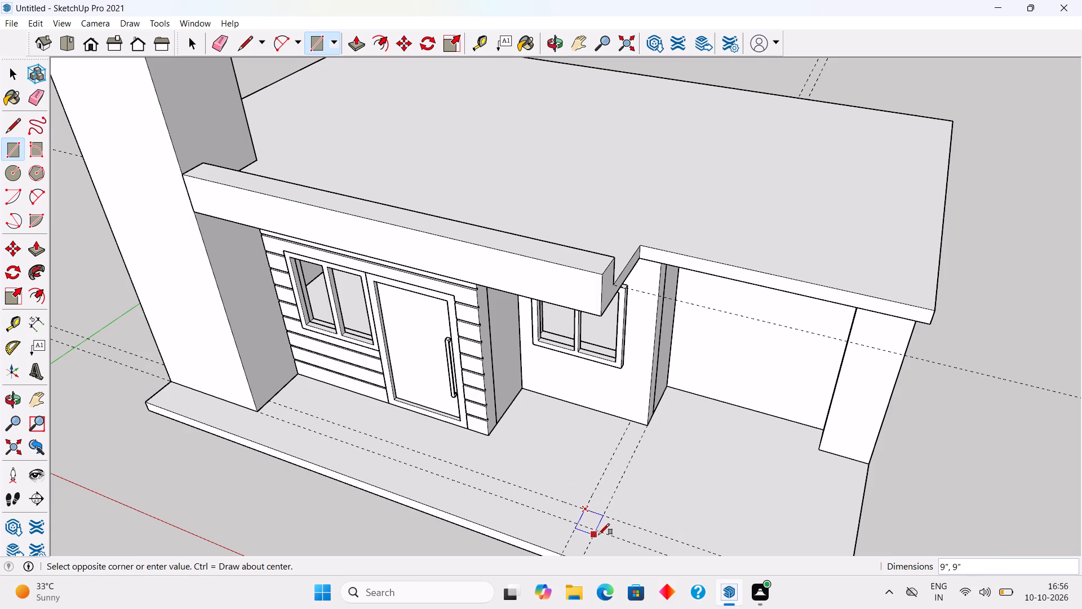
click(600, 533)
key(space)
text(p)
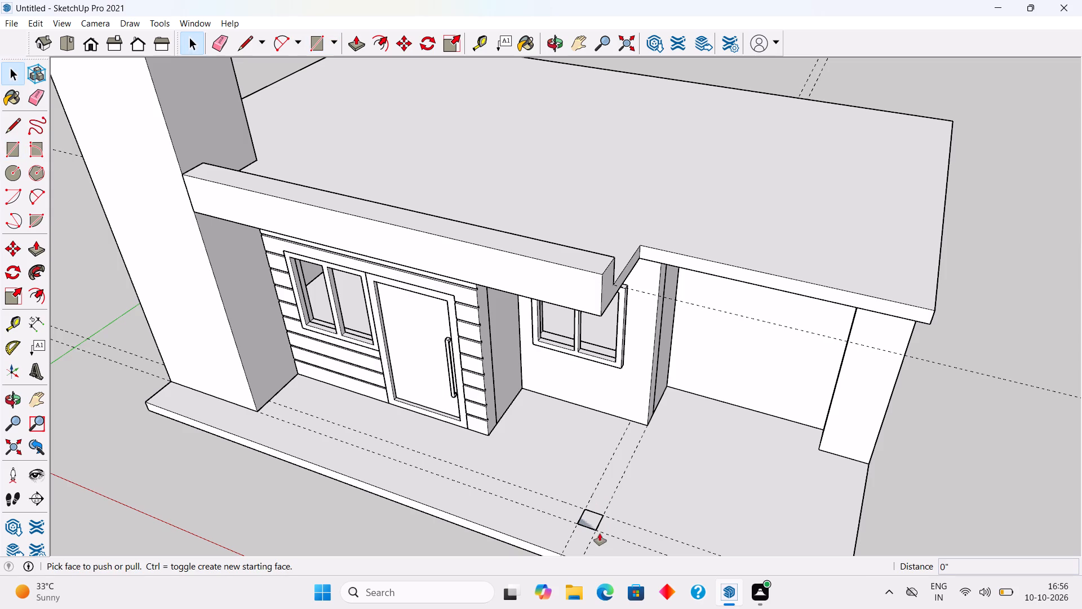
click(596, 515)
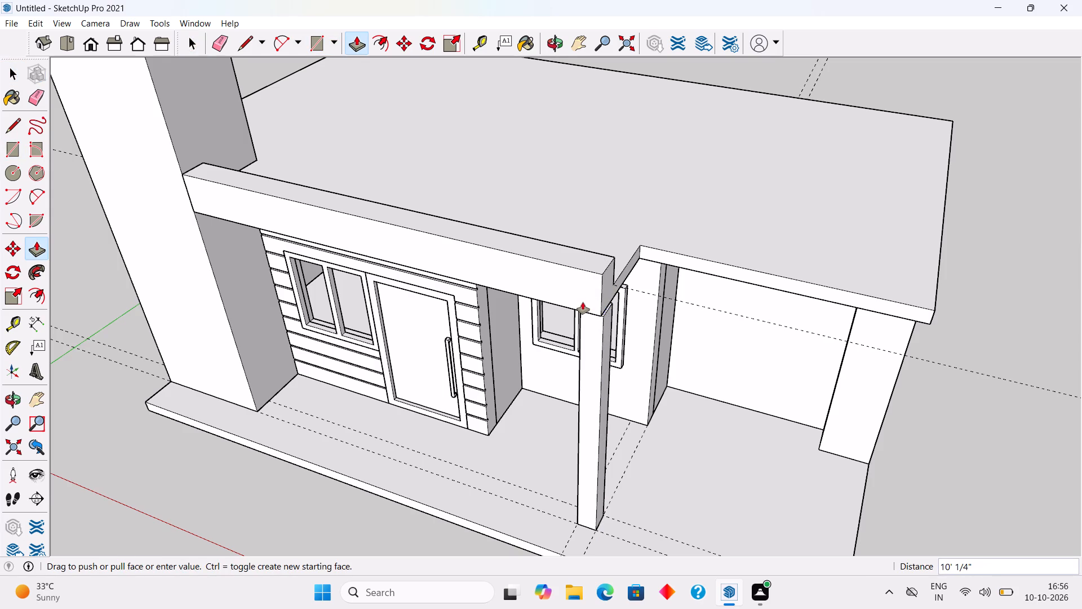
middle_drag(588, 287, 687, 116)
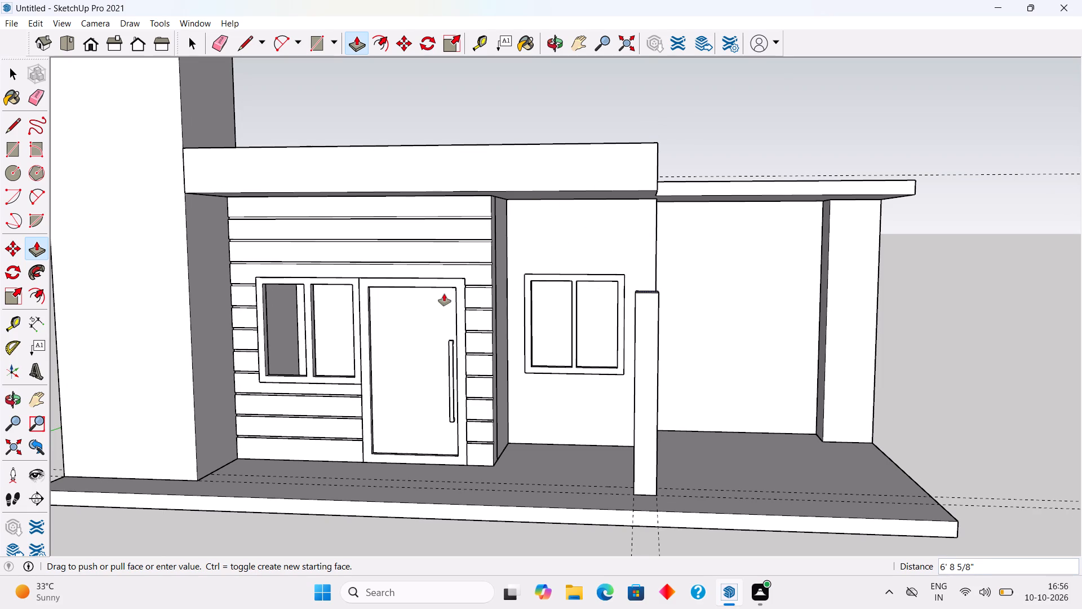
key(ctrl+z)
Undo the 9" porch square, its guides, the raised corner tower, the parapet and the roof slab's forward projection over the entrance.
key(ctrl+z)
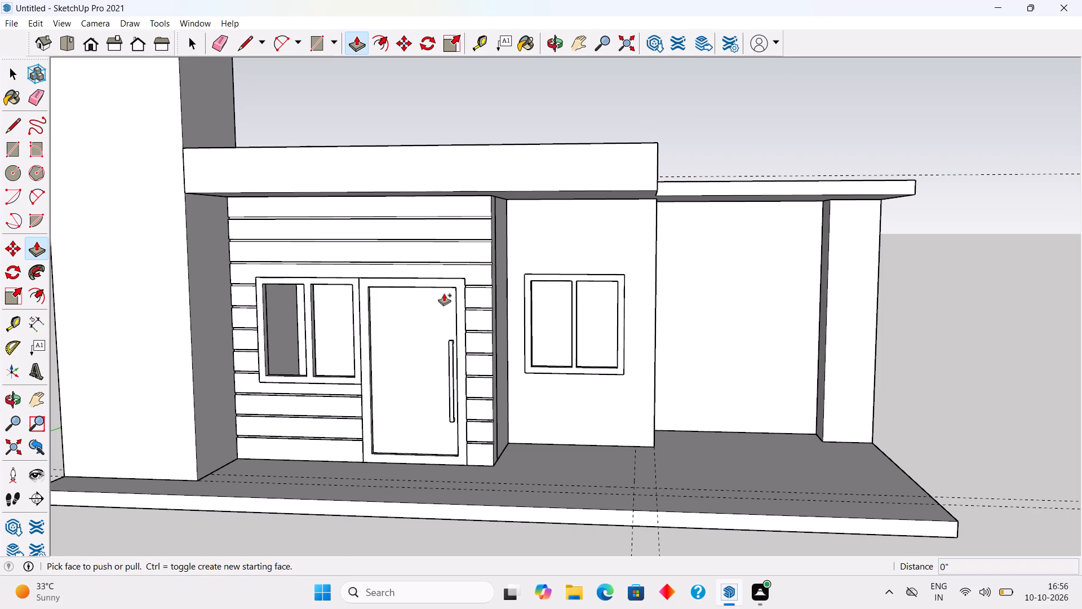
key(ctrl+z)
key(ctrl+z)
key(ctrl+z)
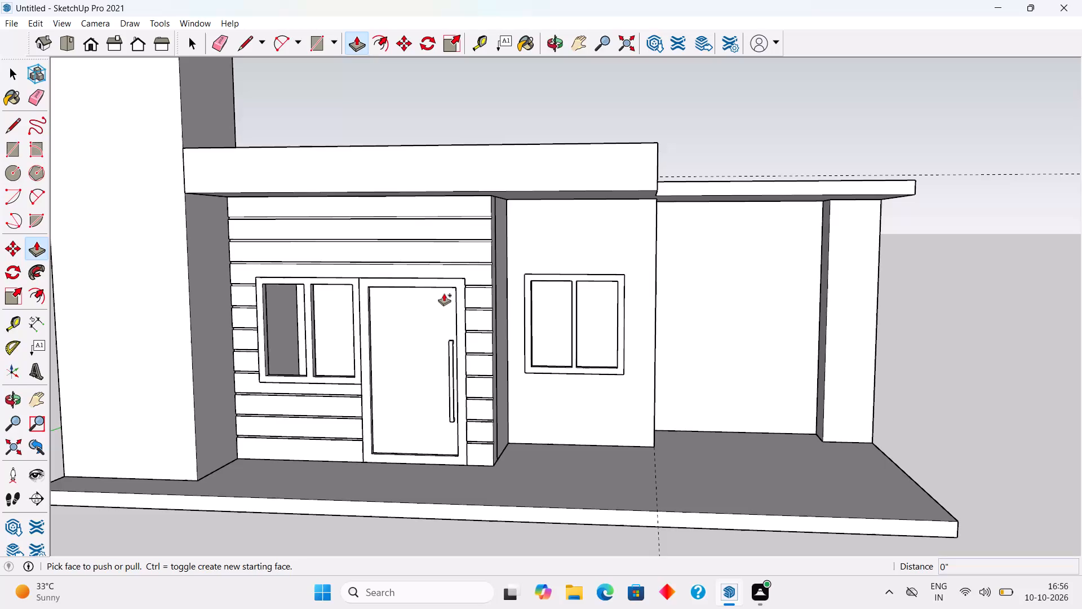
scroll(458, 314, down, 7)
key(ctrl+z)
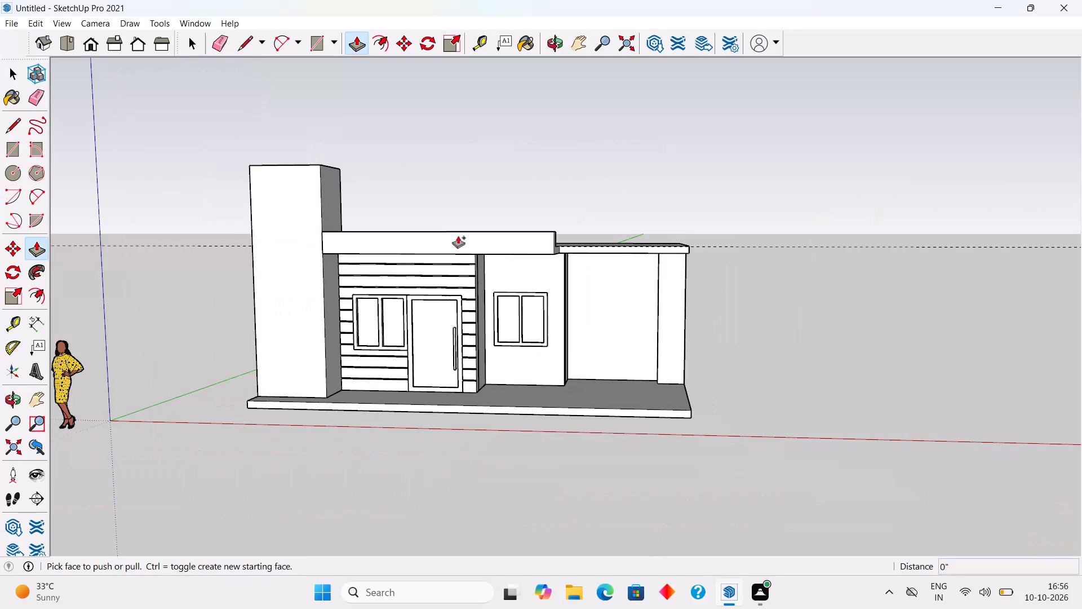
key(ctrl+z)
key(ctrl+z)
key(ctrl+z)
key(ctrl+z)
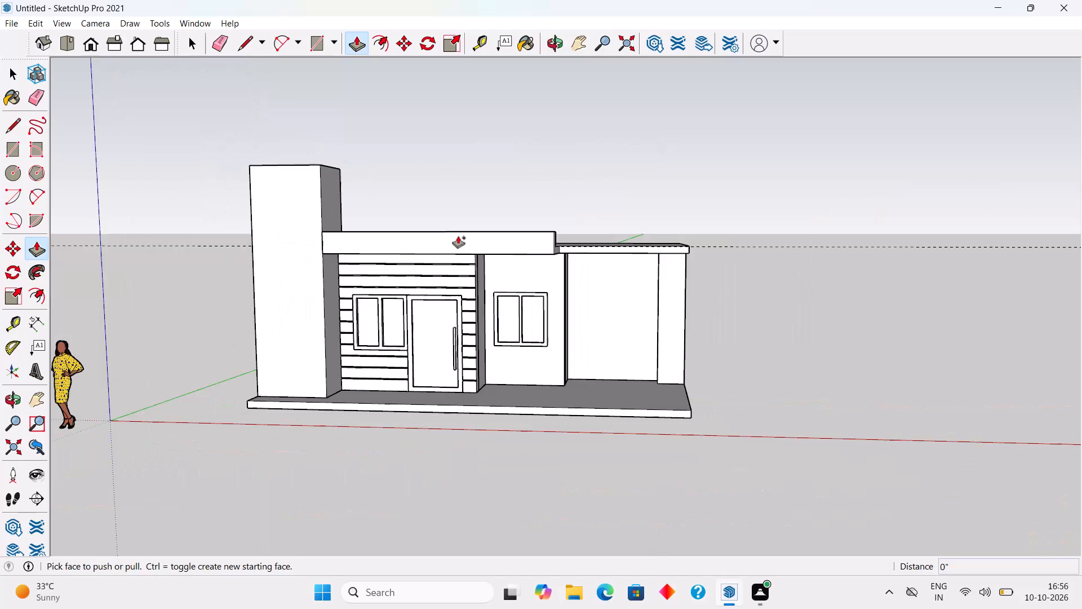
key(ctrl+z)
key(ctrl+z)
key(ctrl+z)
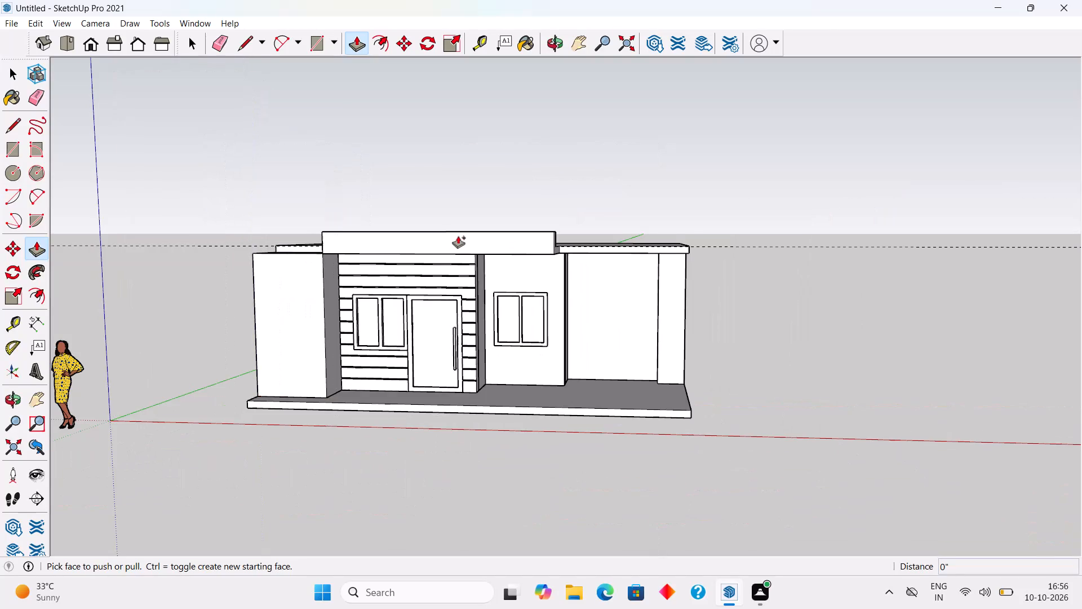
key(ctrl+z)
key(ctrl+z)
key(ctrl+z)
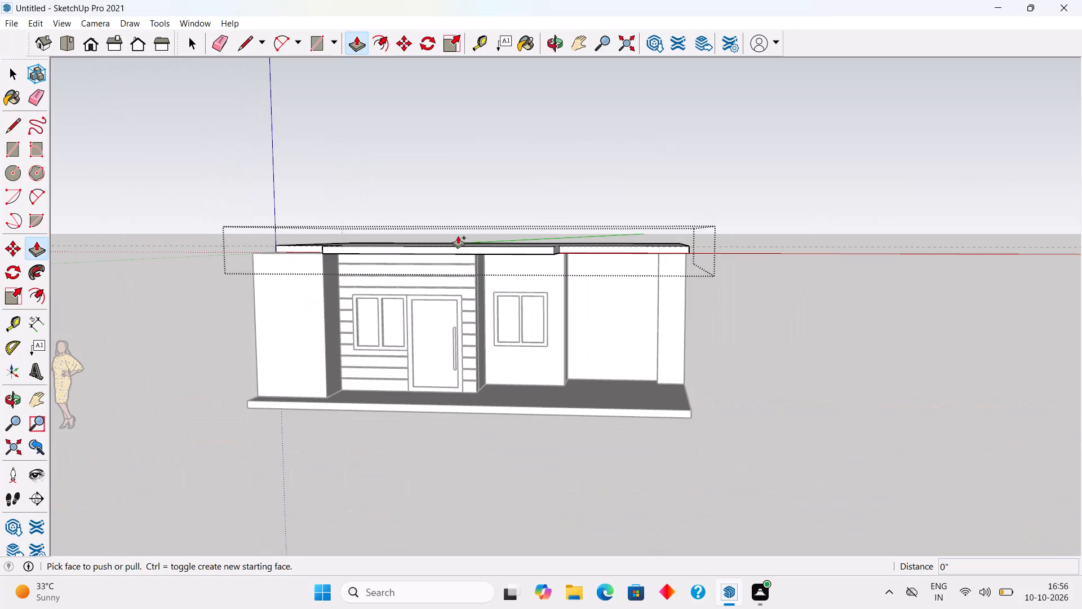
key(ctrl+z)
key(ctrl+z)
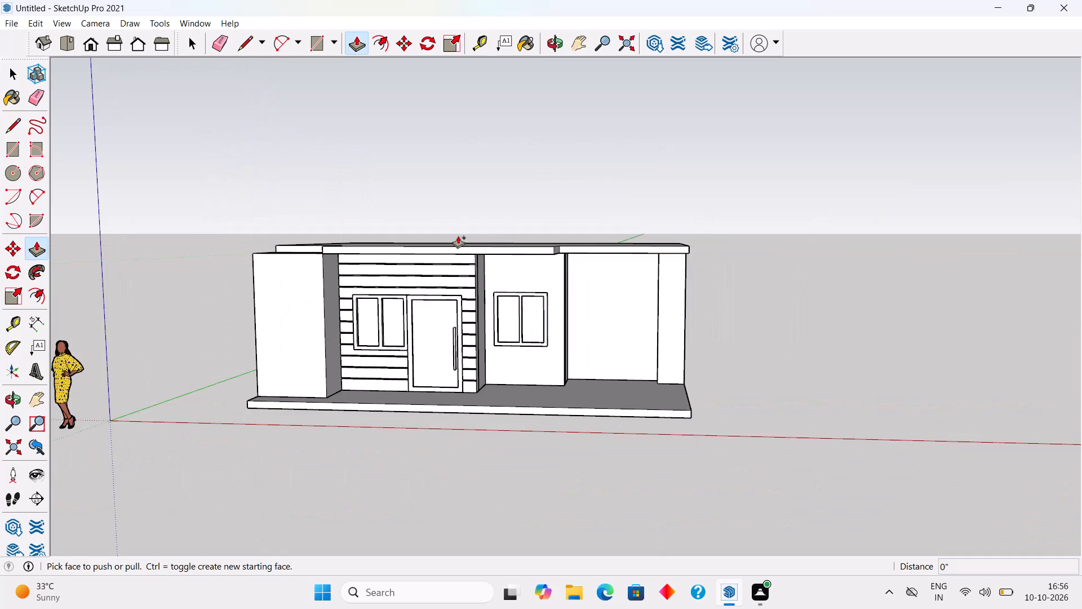
key(ctrl+z)
Delete the short dividing line on the roof slab's front face near the windowed wall's outer corner.
key(space)
scroll(574, 193, up, 2)
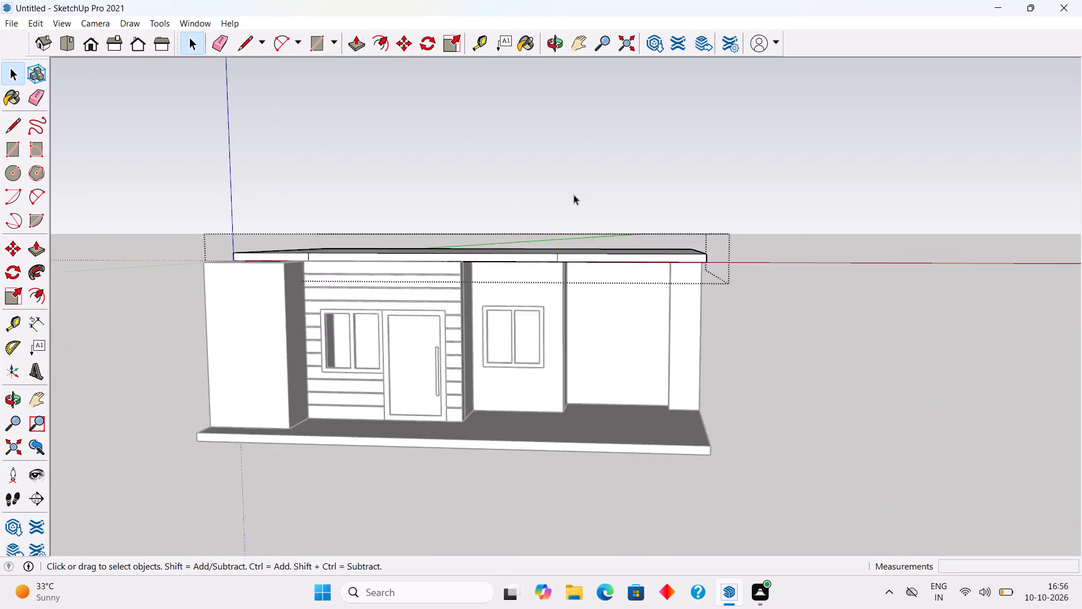
scroll(574, 195, up, 3)
middle_click(536, 292)
scroll(535, 293, up, 4)
middle_drag(553, 276, 586, 245)
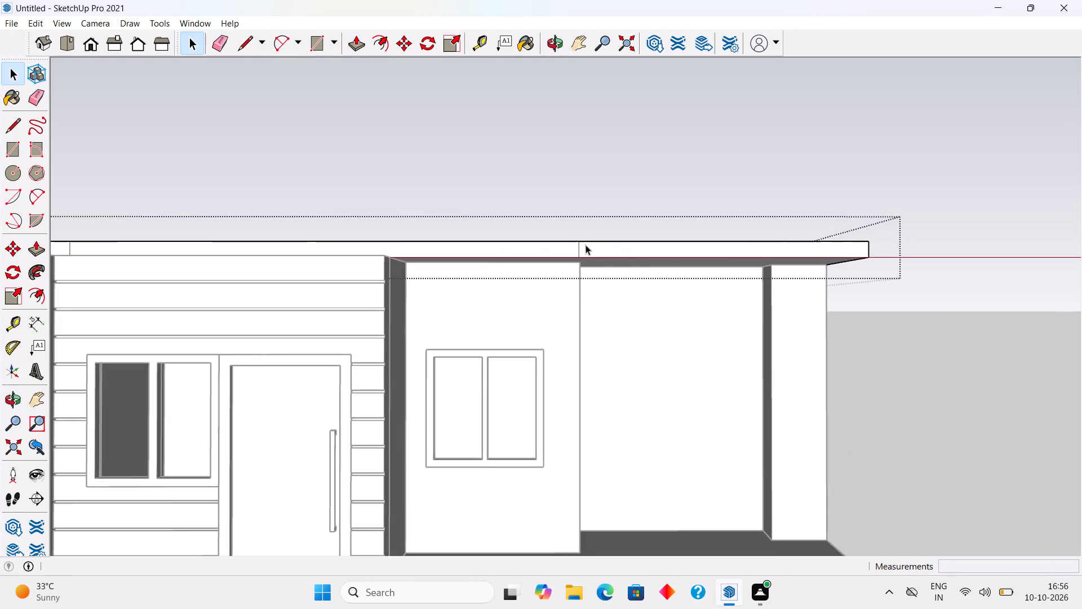
scroll(586, 246, up, 7)
middle_drag(543, 294, 528, 445)
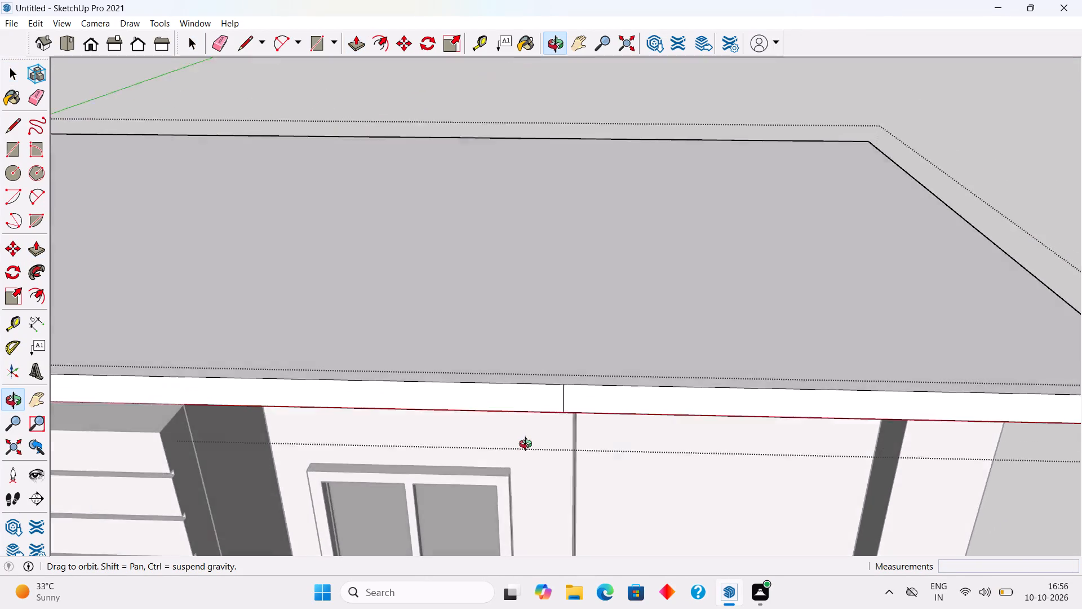
middle_drag(528, 445, 534, 258)
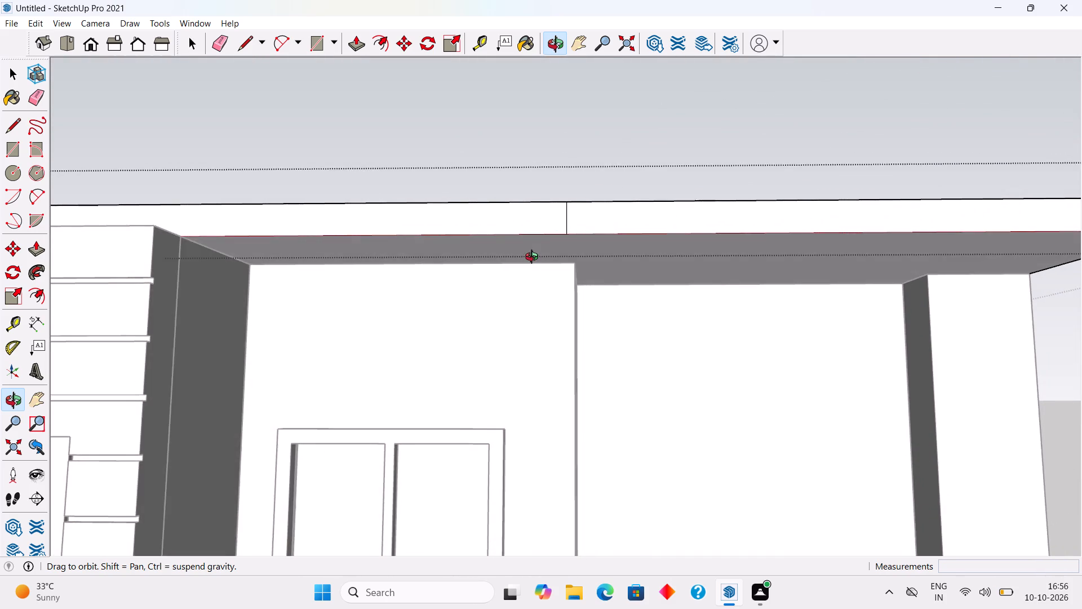
middle_drag(534, 258, 540, 281)
middle_drag(579, 308, 613, 315)
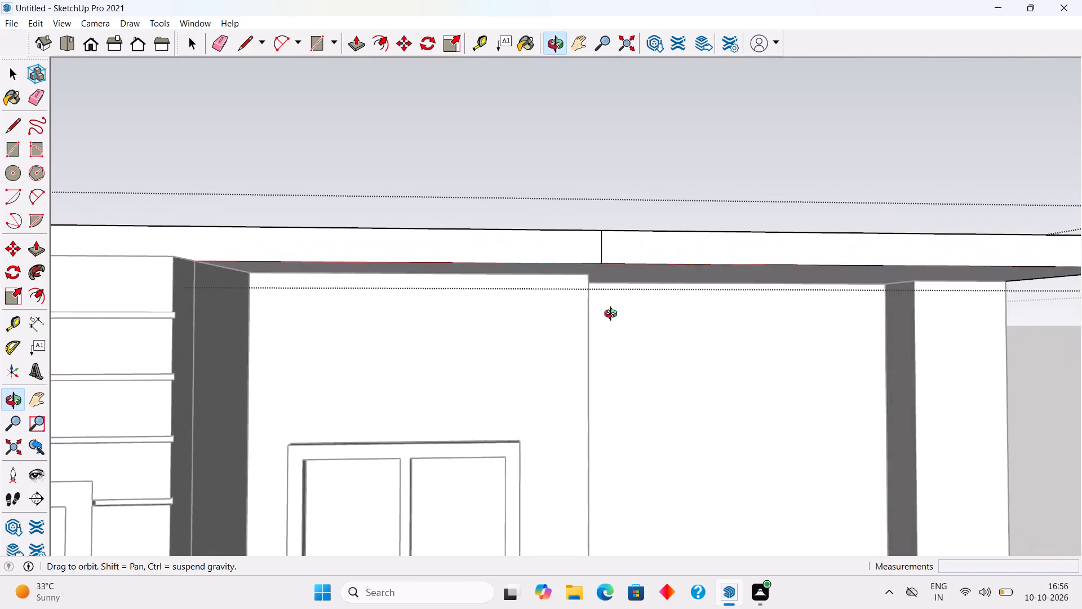
middle_drag(613, 315, 684, 370)
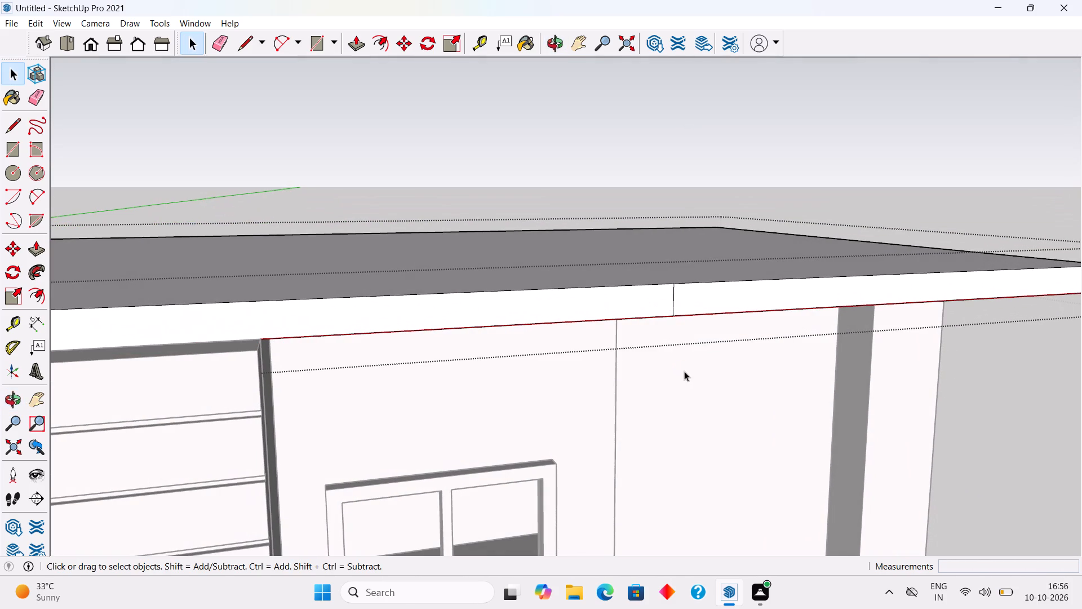
click(673, 304)
key(Delete)
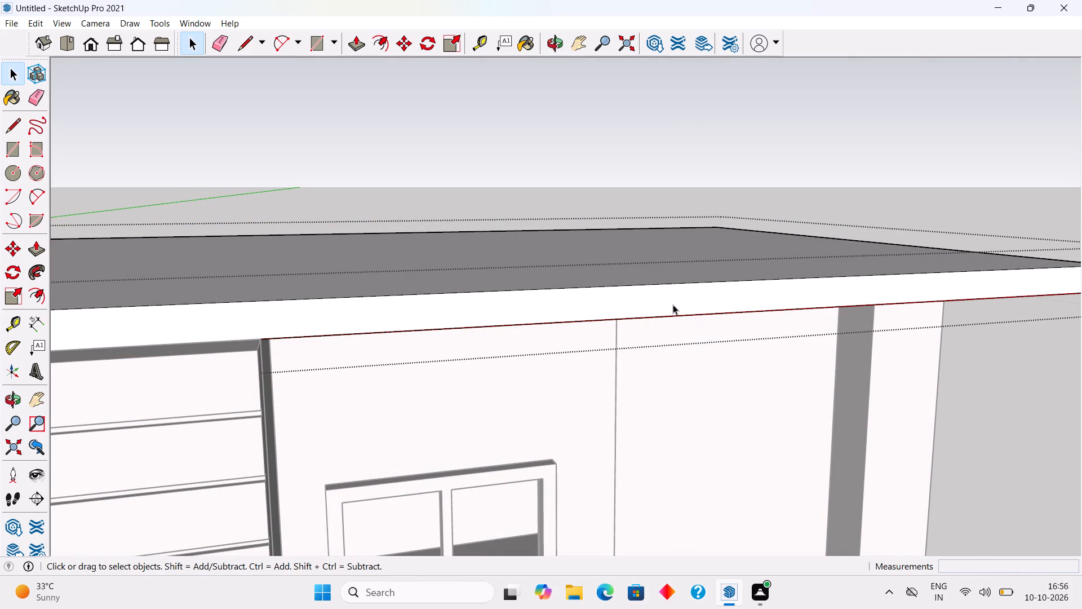
Place a guide on the roof slab's front face 10' from the dividing line beside the corner tower, at the clad entrance wall's outer corner.
scroll(672, 304, down, 8)
middle_drag(673, 337, 663, 337)
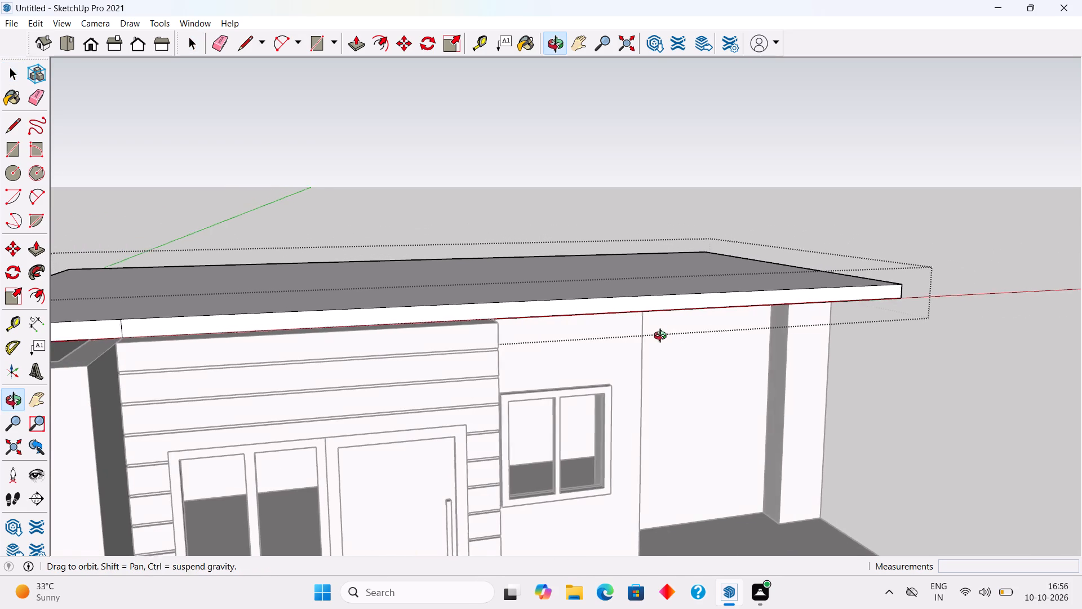
middle_drag(663, 337, 635, 337)
scroll(635, 337, down, 3)
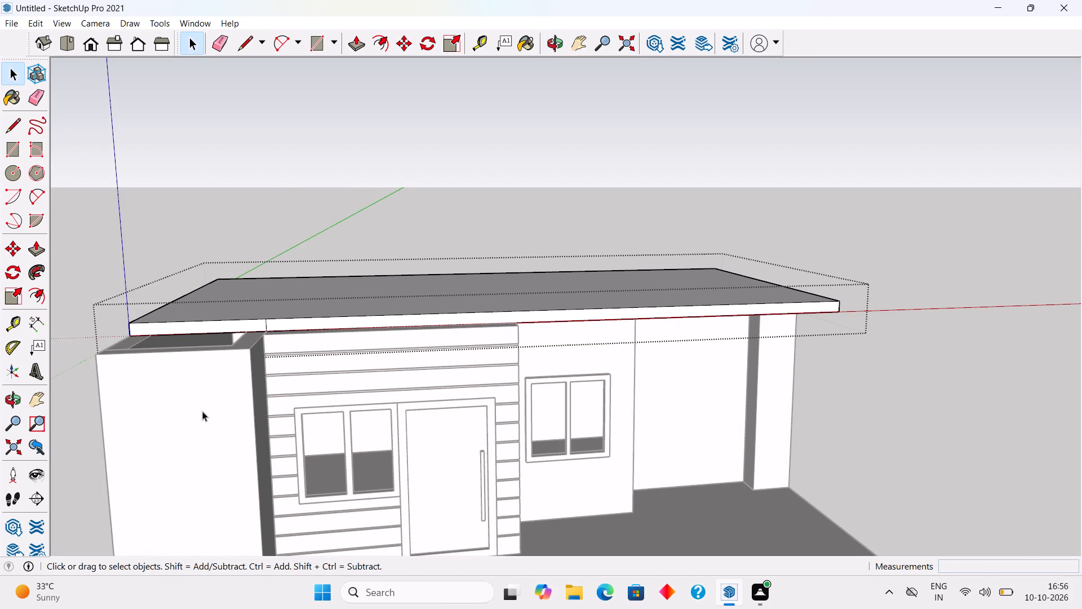
scroll(202, 411, up, 4)
middle_drag(312, 354, 334, 290)
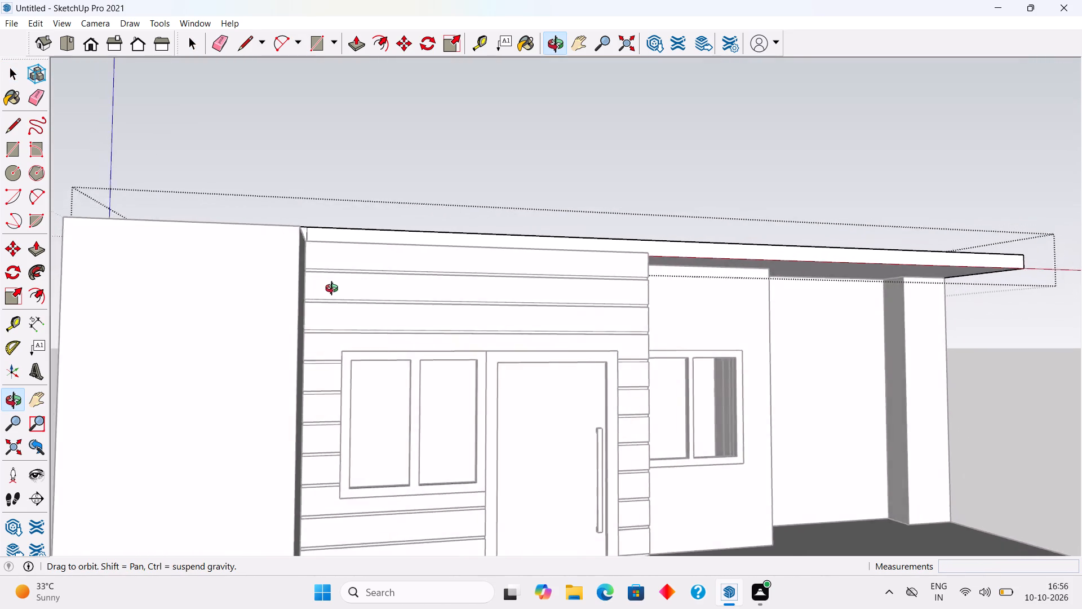
middle_drag(334, 290, 316, 480)
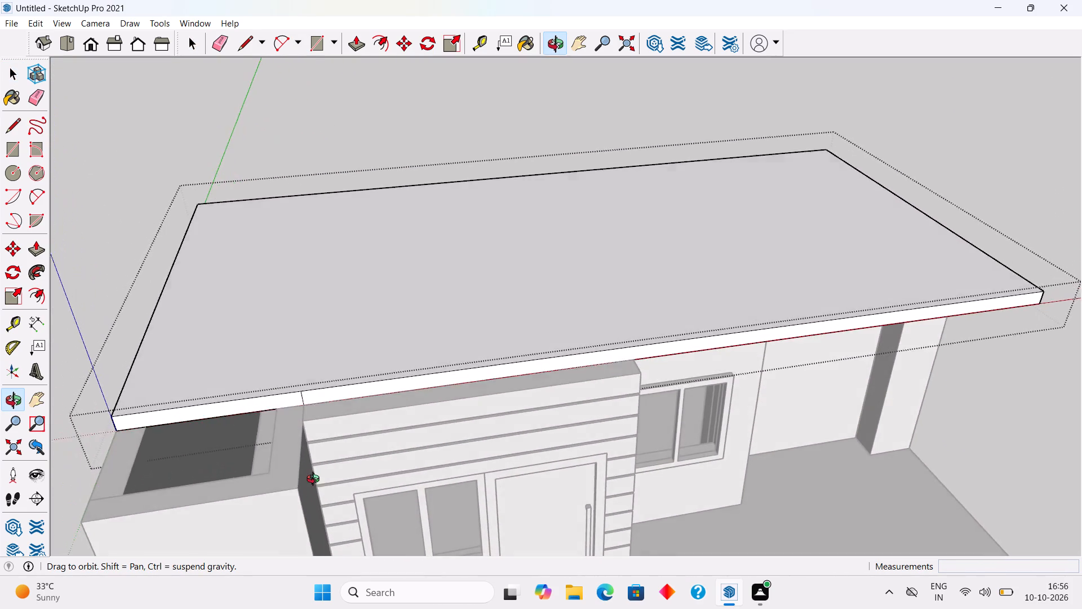
middle_drag(316, 480, 243, 456)
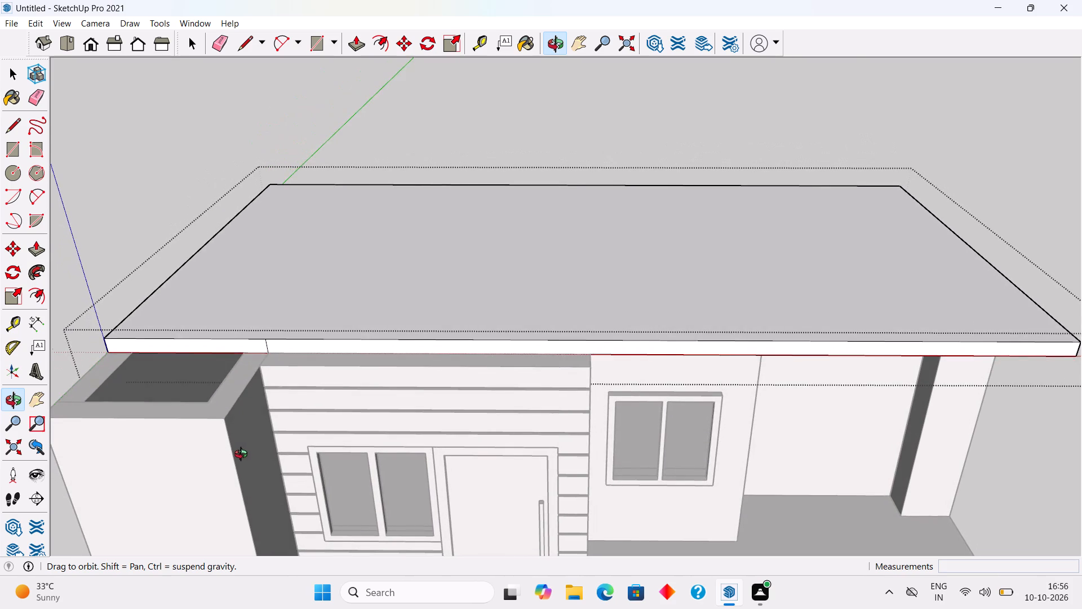
middle_drag(243, 456, 227, 460)
scroll(227, 461, up, 2)
middle_drag(607, 356, 577, 315)
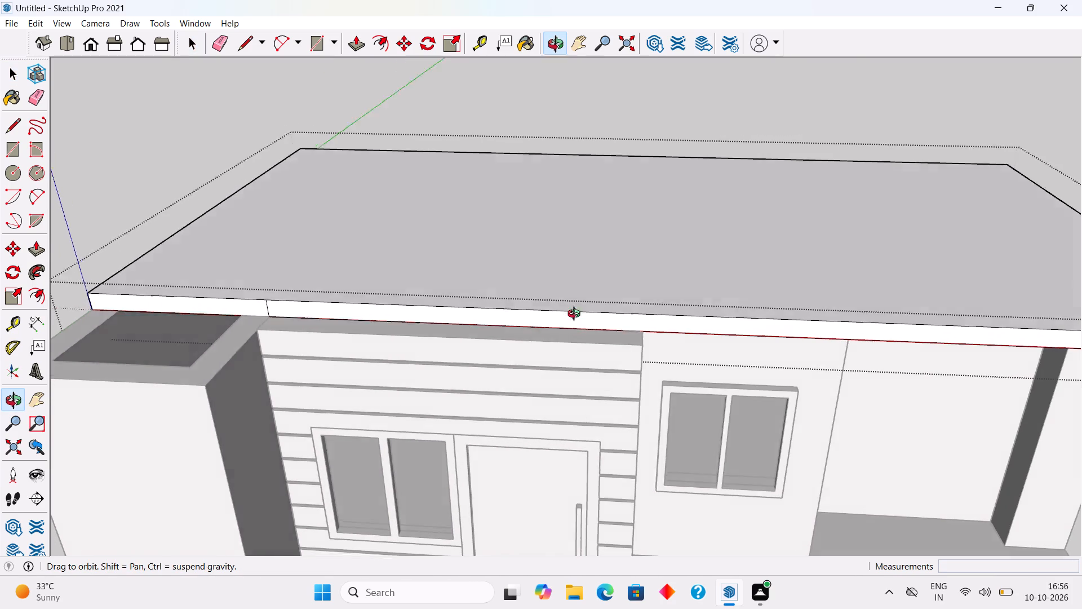
middle_drag(577, 315, 620, 325)
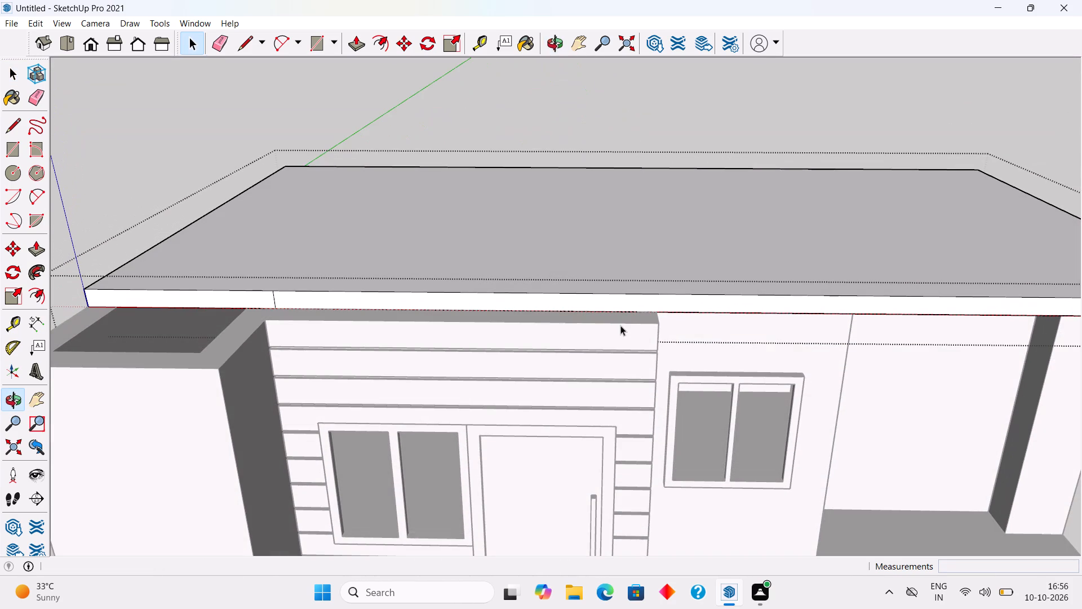
key(t)
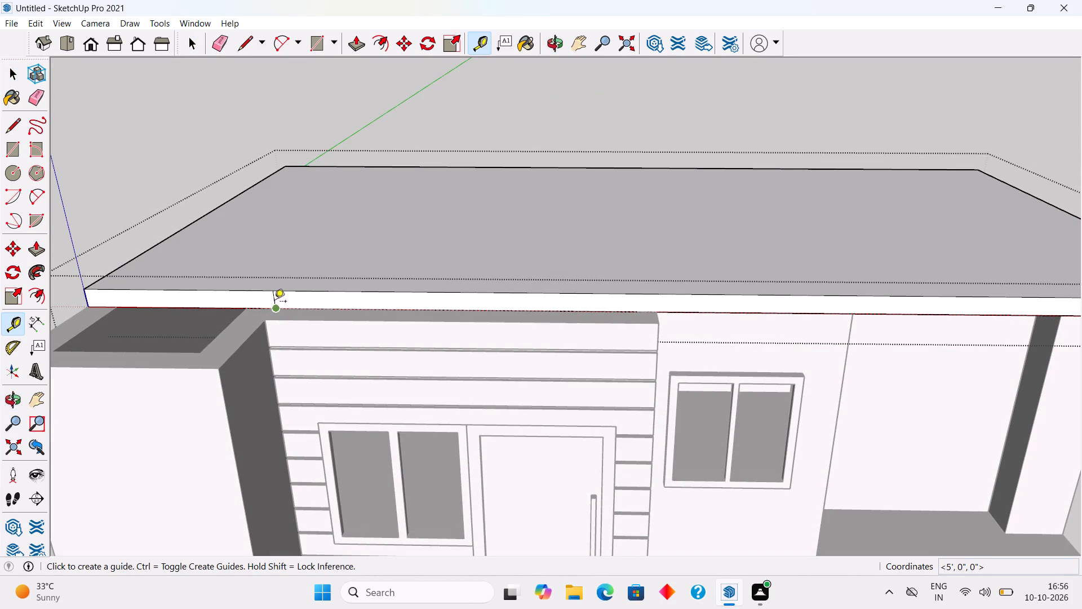
click(274, 299)
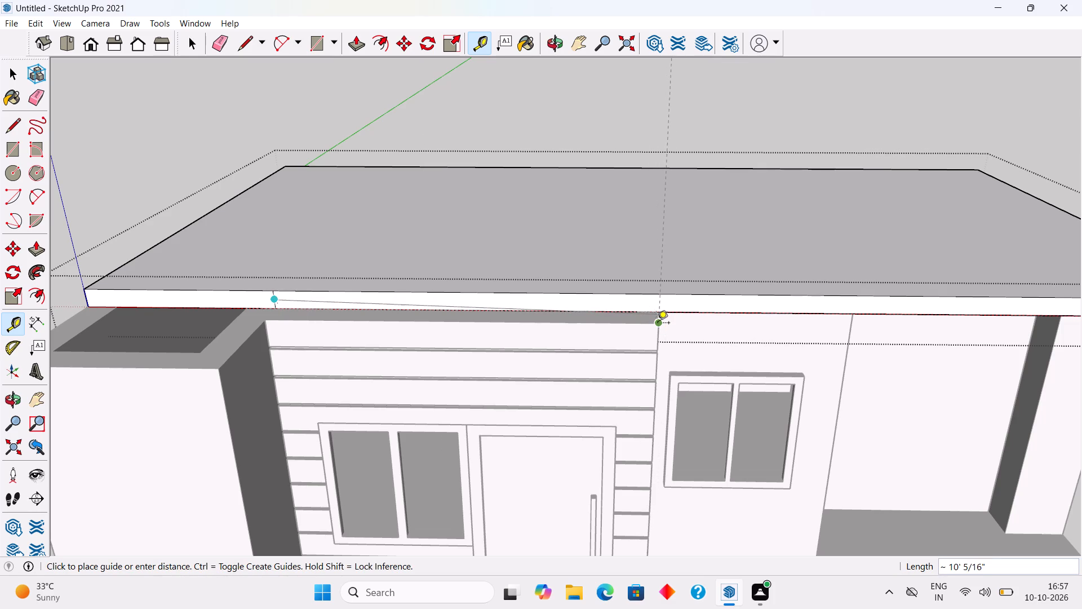
scroll(657, 310, up, 5)
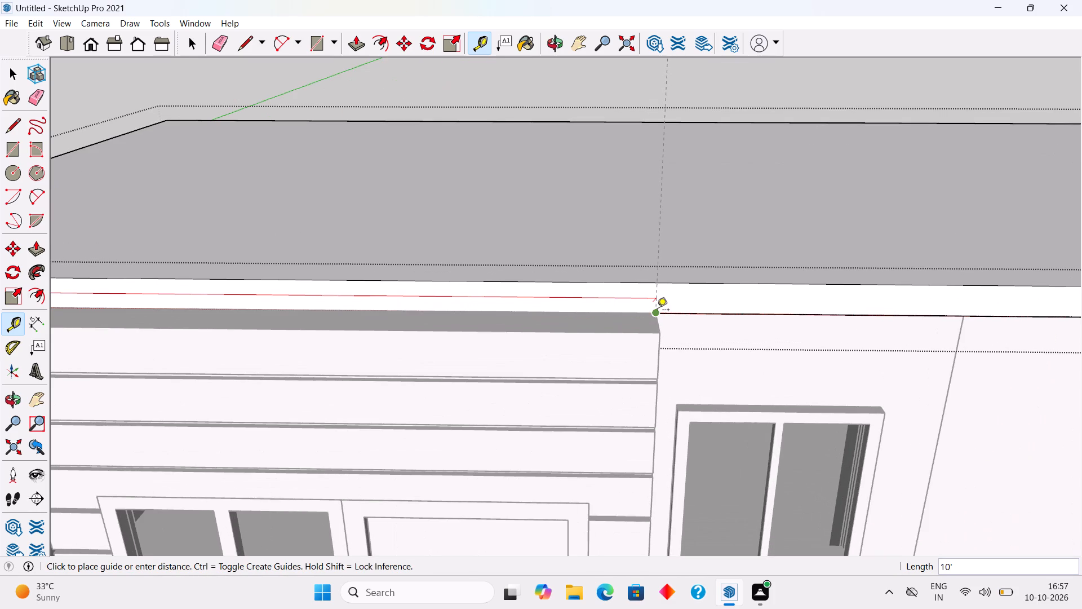
click(657, 311)
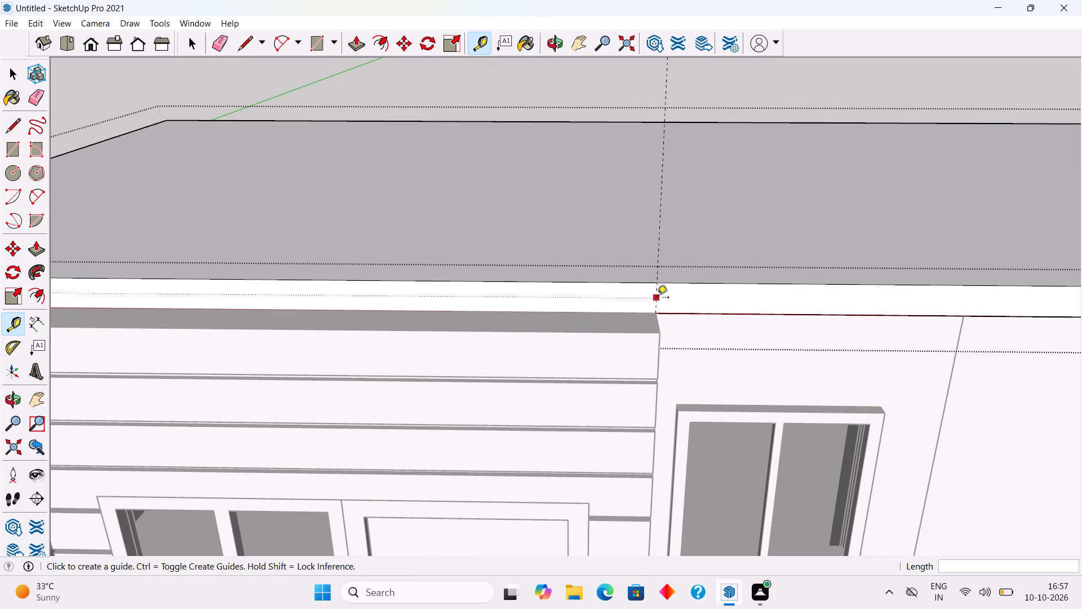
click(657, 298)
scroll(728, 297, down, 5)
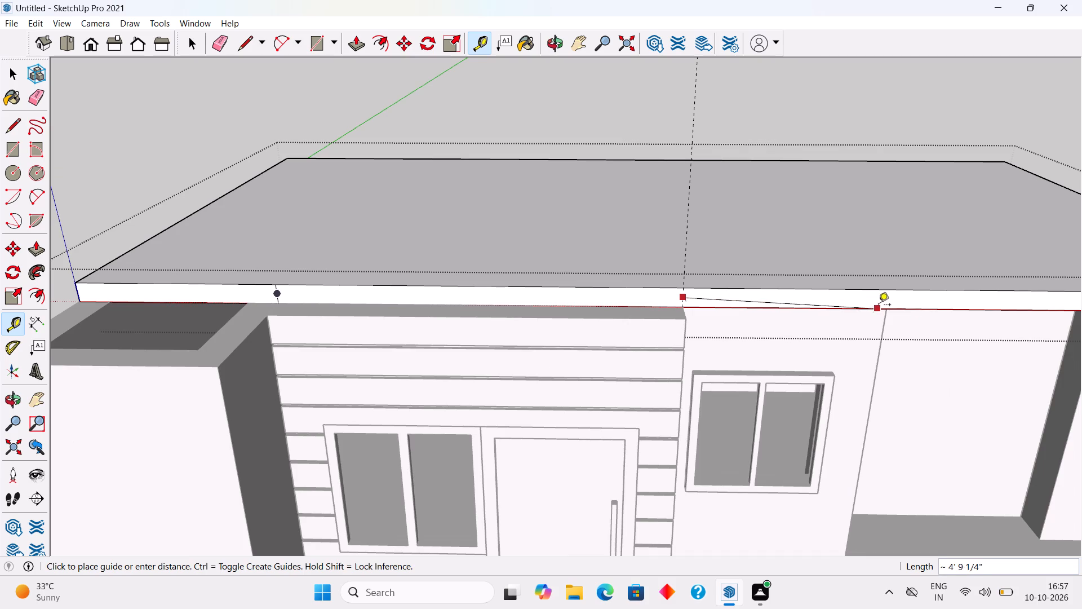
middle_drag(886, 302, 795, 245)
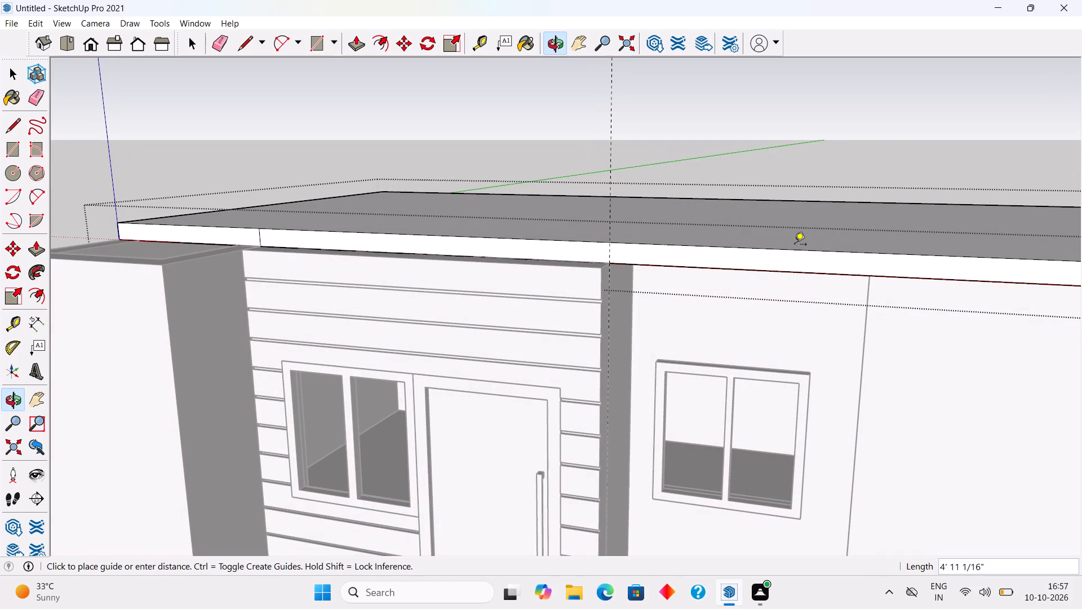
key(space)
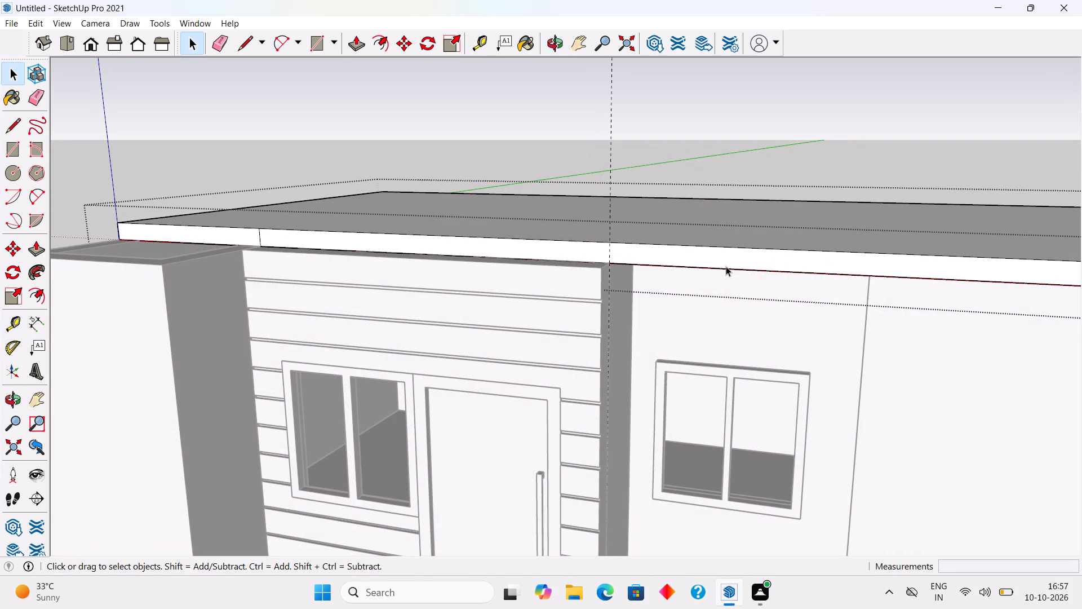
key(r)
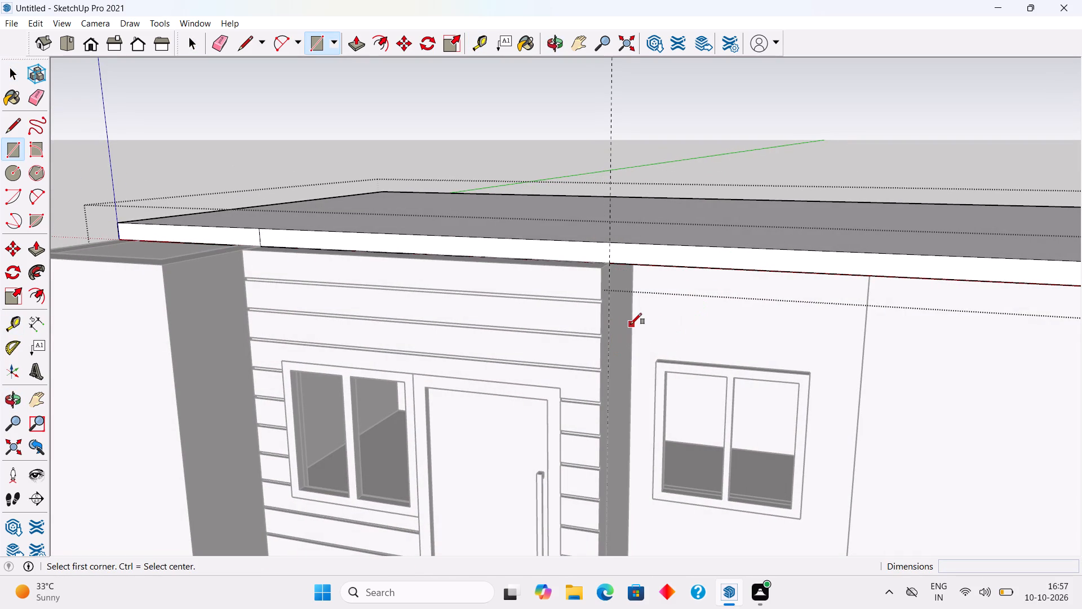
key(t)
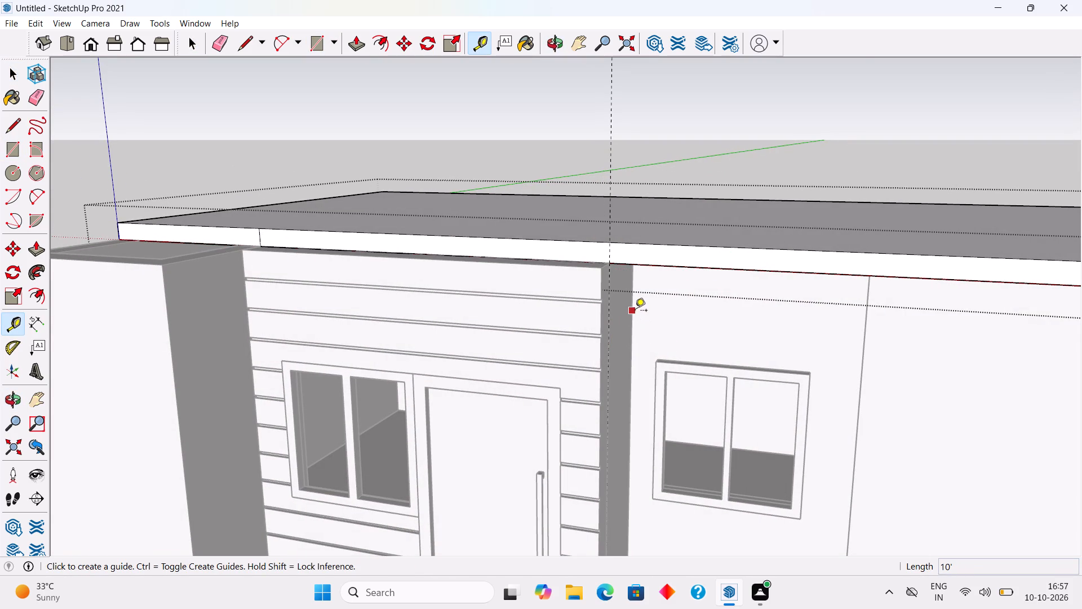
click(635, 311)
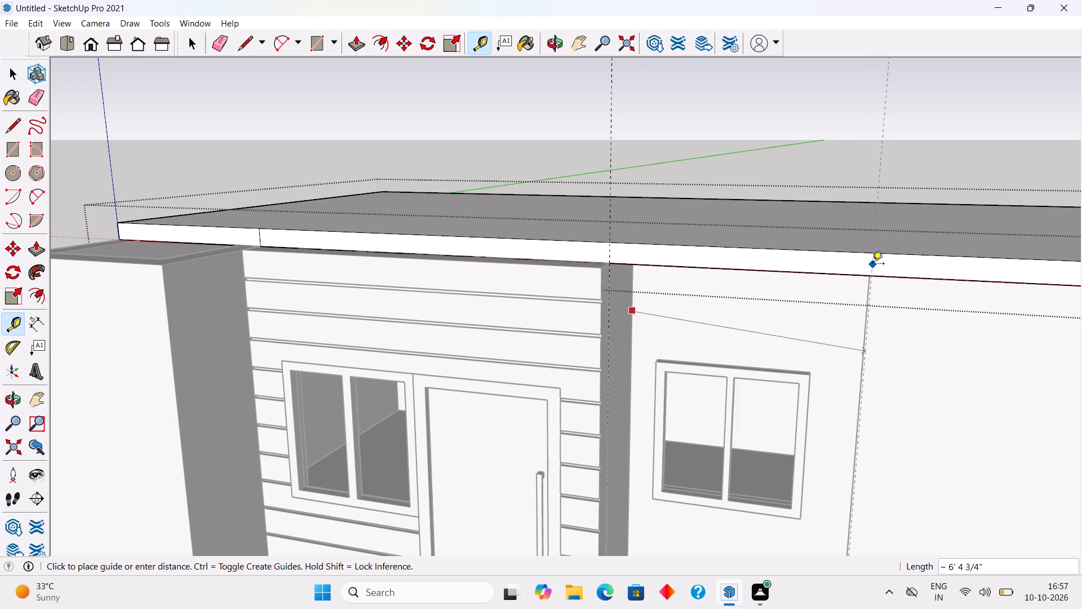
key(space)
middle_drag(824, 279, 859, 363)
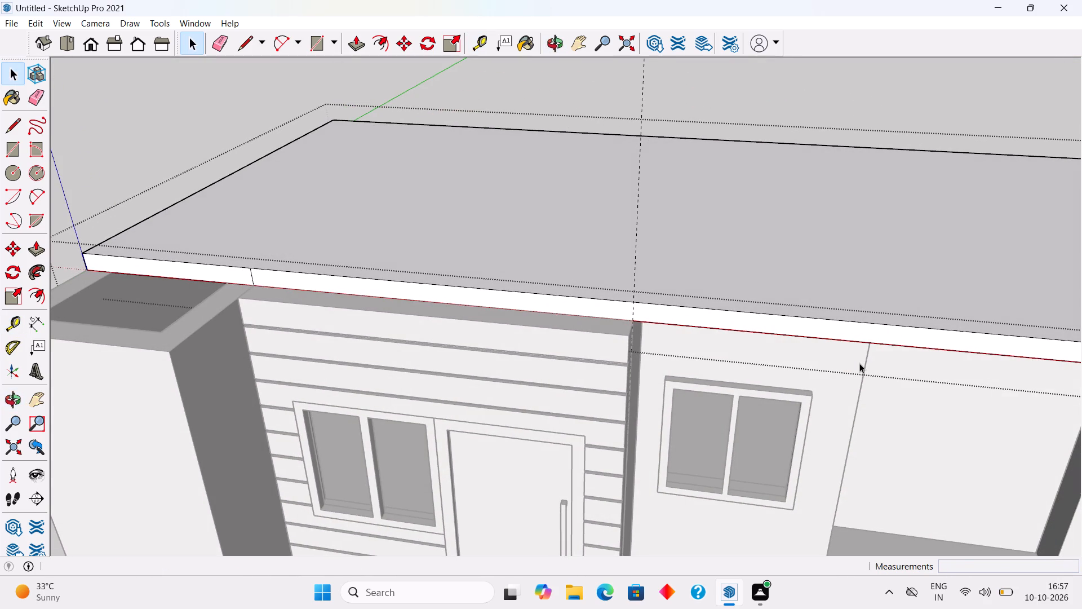
Place a guide on the roof slab 6' from the guide at the clad entrance wall's outer corner, towards the windowed wall's end.
key(t)
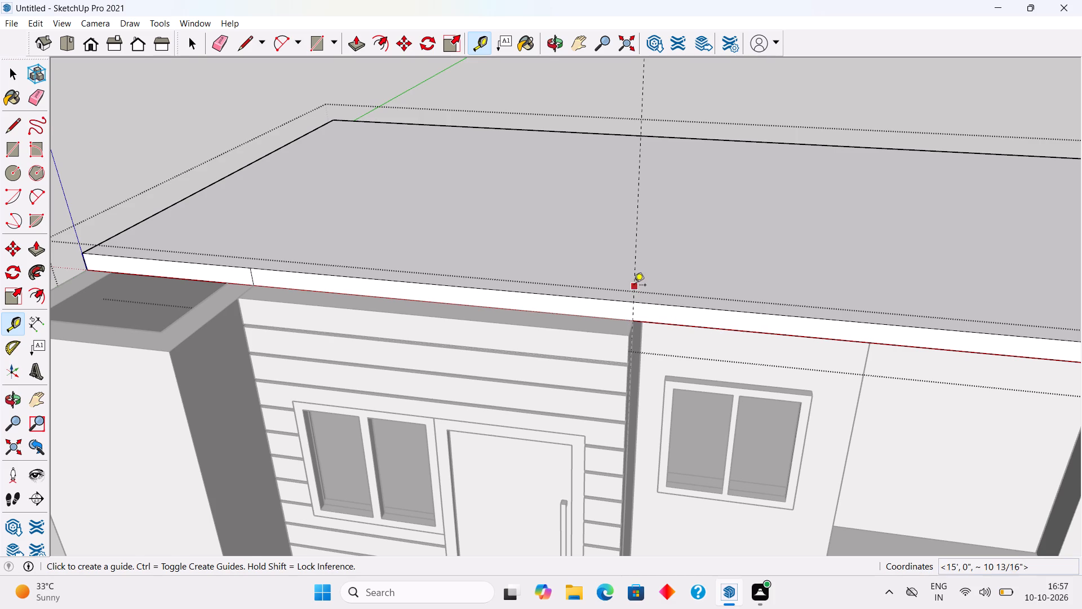
click(634, 286)
text(6')
key(Return)
Draw a 6" dividing line across the roof slab's front face along the new guide near the windowed wall's end.
scroll(884, 344, down, 2)
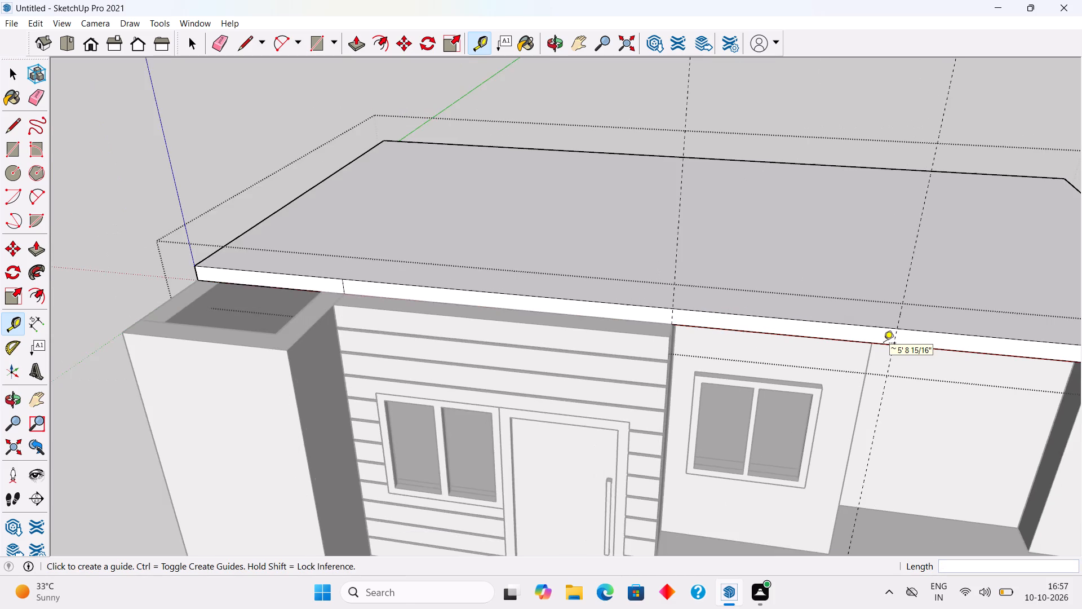
scroll(884, 344, down, 12)
middle_drag(884, 383, 811, 266)
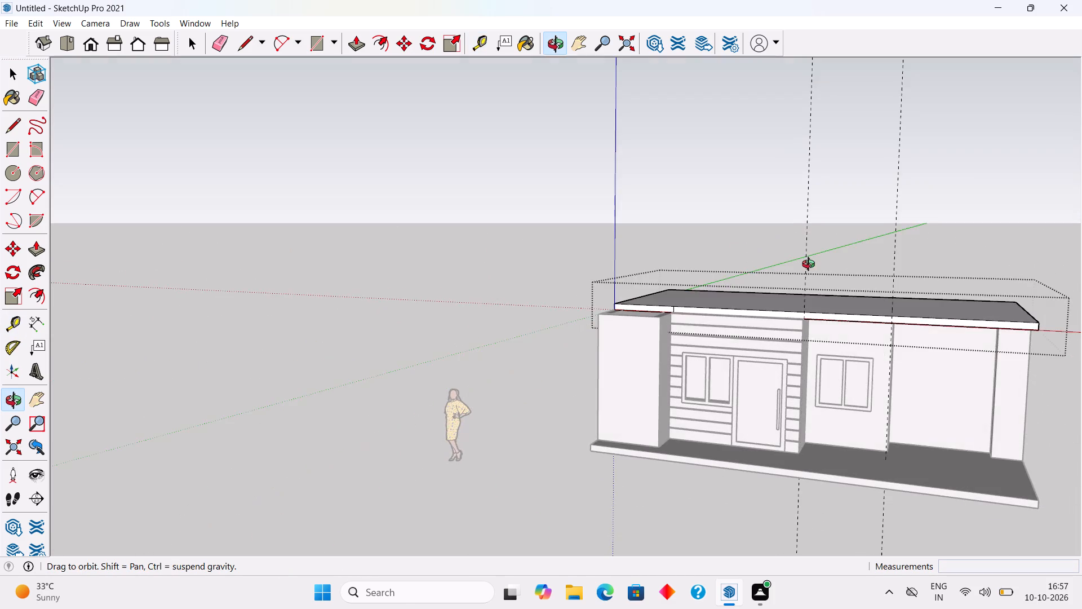
middle_drag(811, 266, 862, 297)
scroll(862, 297, up, 1)
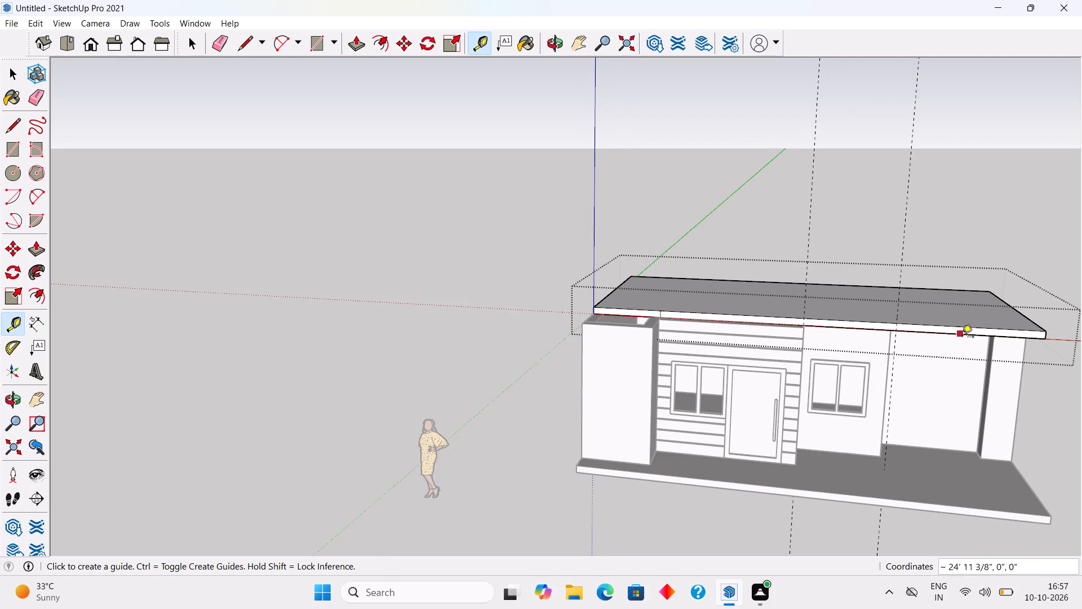
key(space)
scroll(948, 333, up, 9)
middle_drag(859, 319, 858, 326)
scroll(835, 345, up, 3)
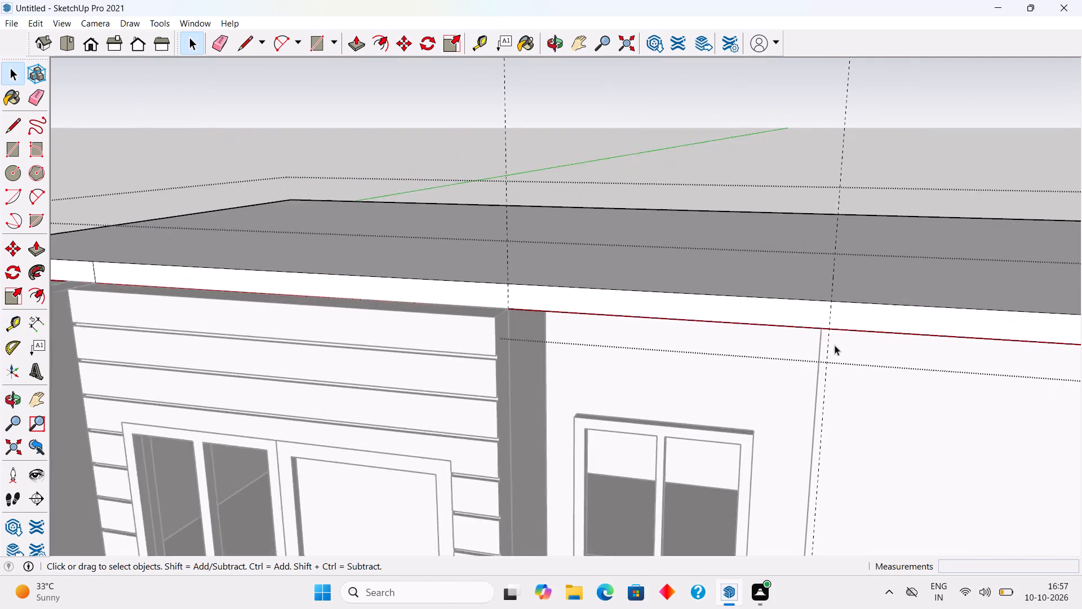
scroll(835, 345, up, 2)
scroll(827, 297, up, 5)
key(l)
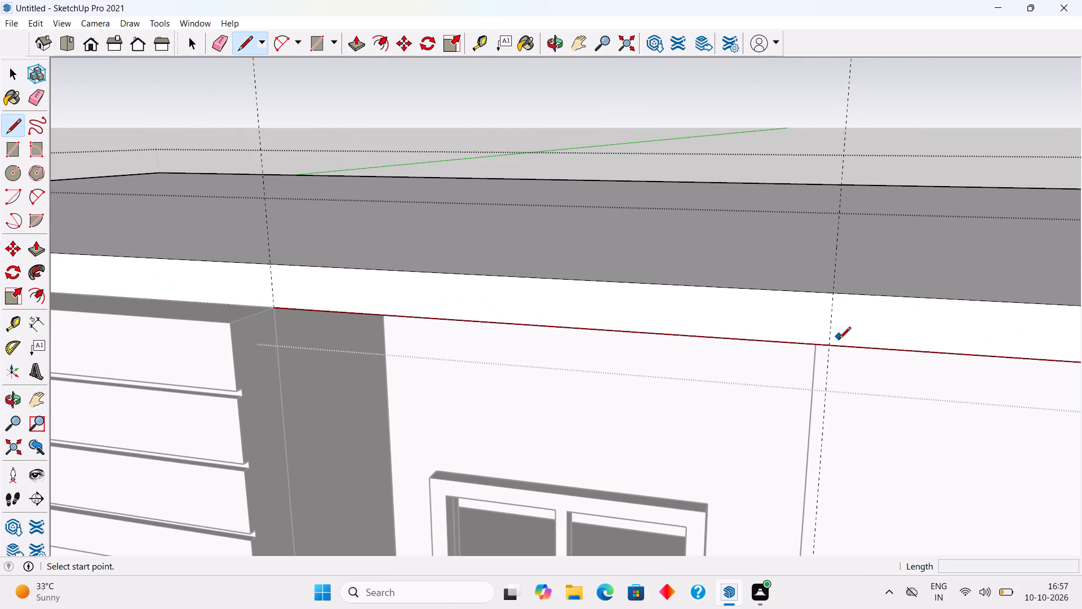
click(833, 345)
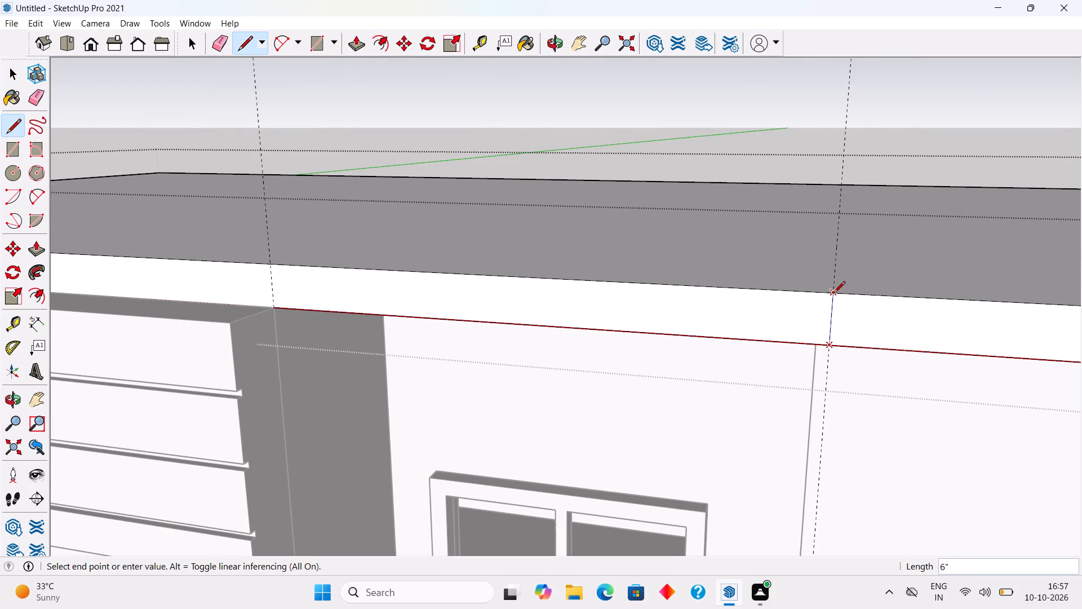
click(833, 294)
key(space)
Push/Pull the roof slab's front face between the two dividing lines forward to align with the corner tower's front face.
click(766, 317)
scroll(766, 317, down, 5)
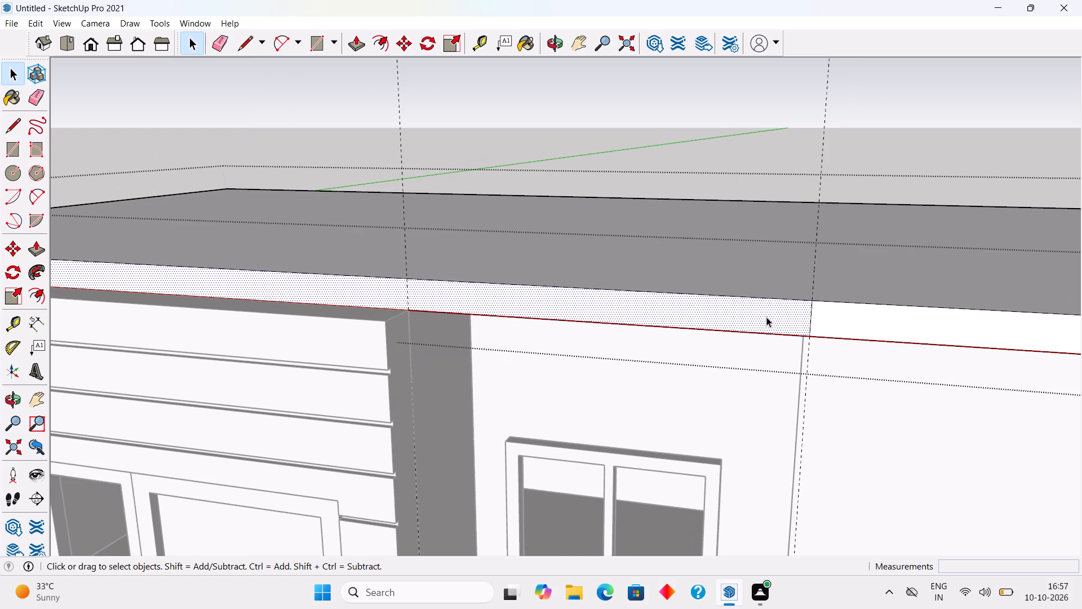
key(p)
click(766, 317)
scroll(763, 317, down, 9)
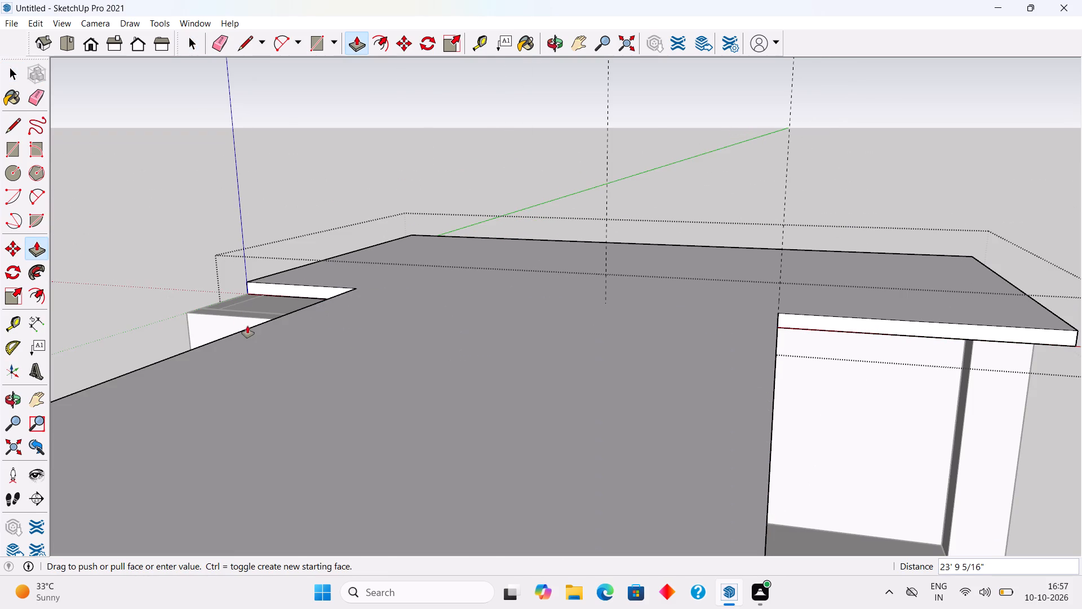
click(237, 320)
middle_drag(236, 320, 463, 329)
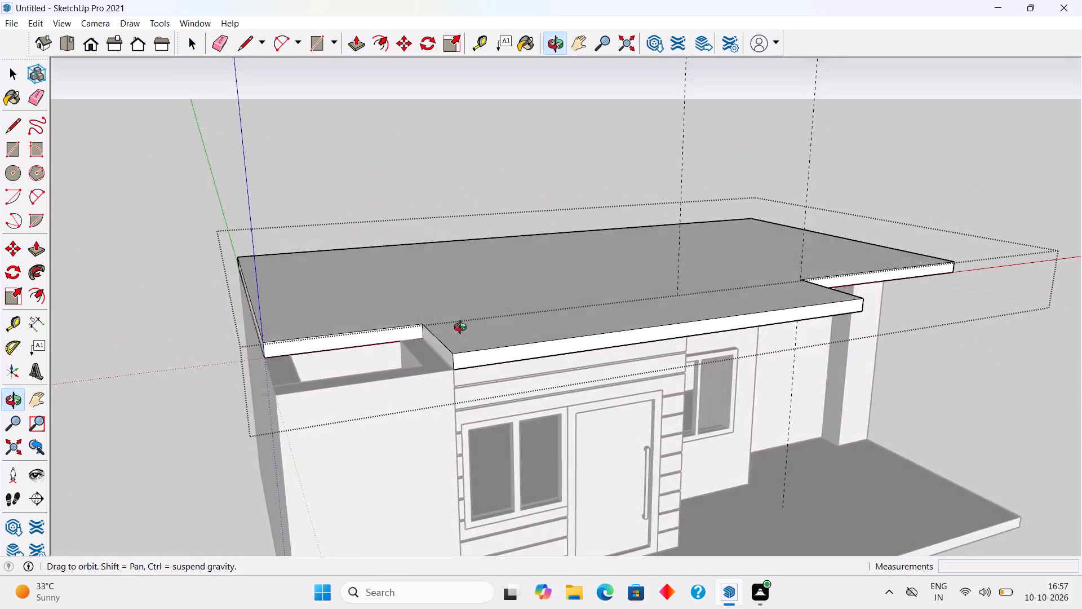
middle_drag(463, 329, 536, 386)
key(space)
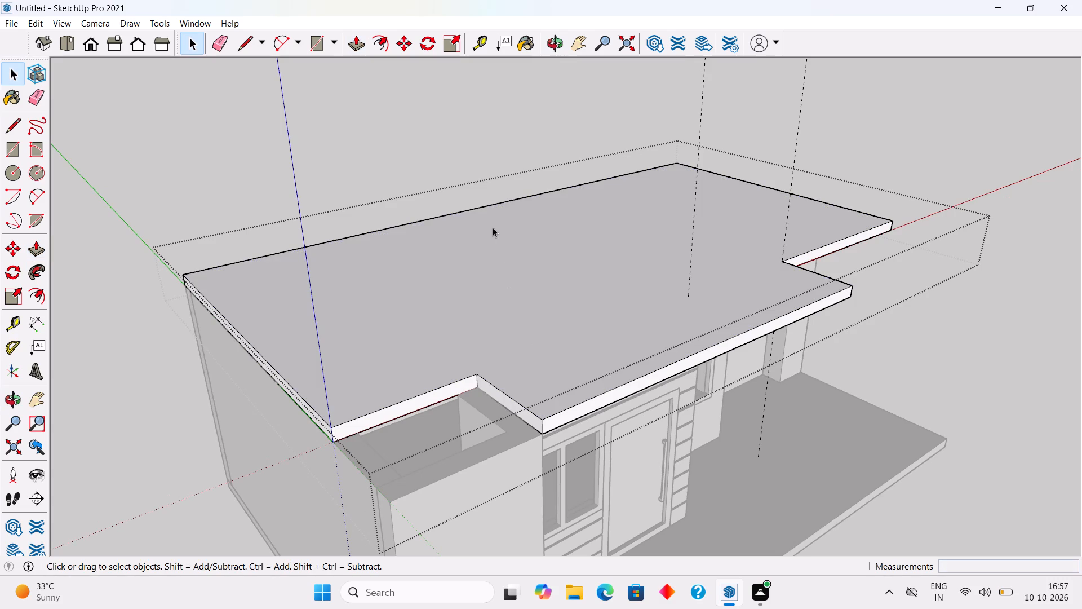
click(469, 151)
Open the corner tower's L-shaped wall and raise its top face by 6'.
scroll(462, 461, up, 1)
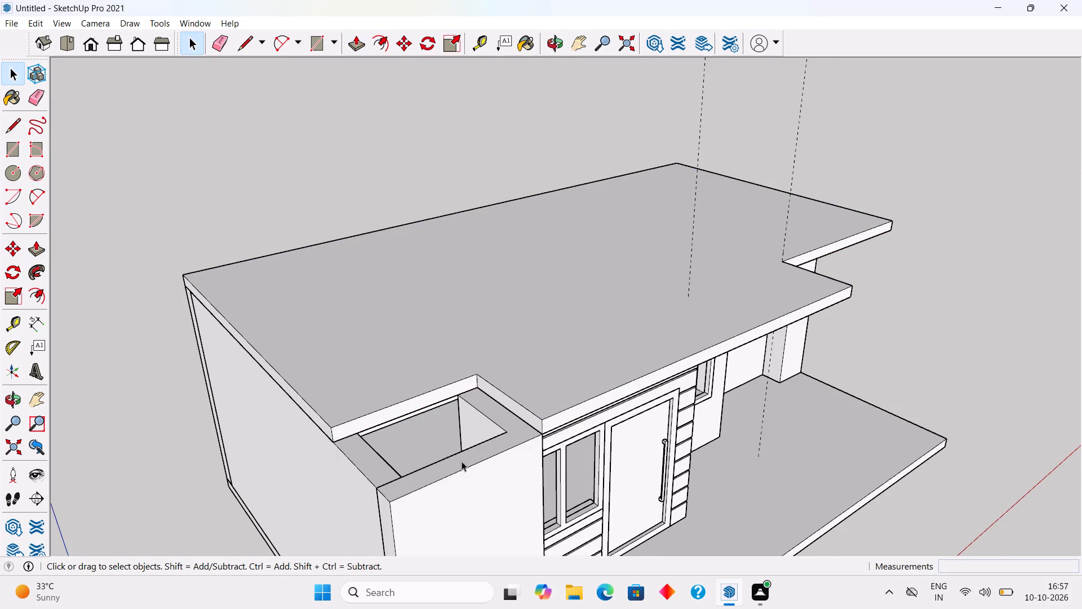
click(462, 461)
triple_click(462, 461)
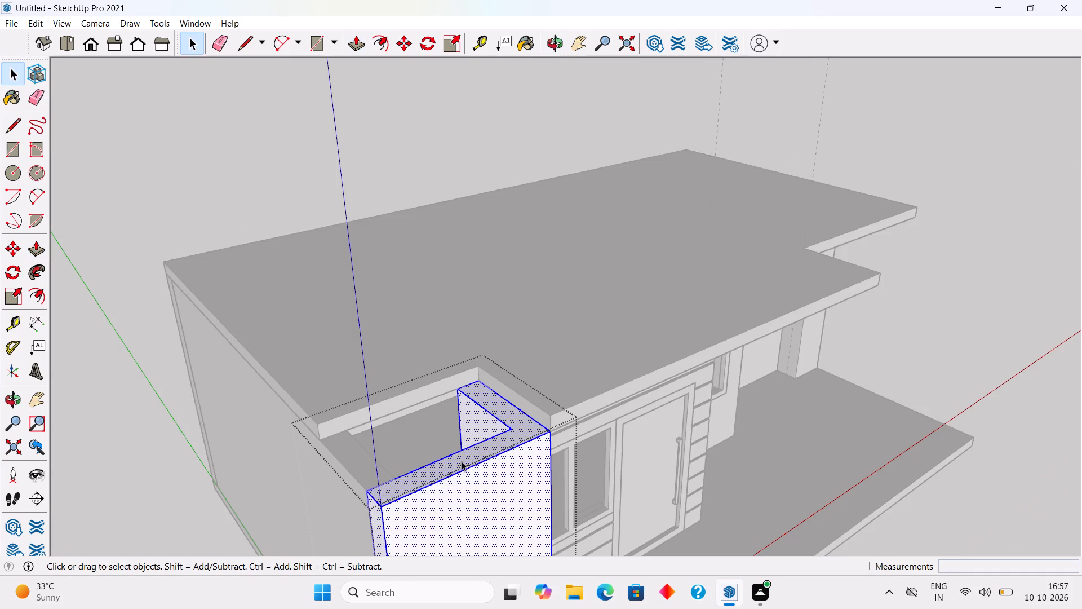
key(p)
click(462, 461)
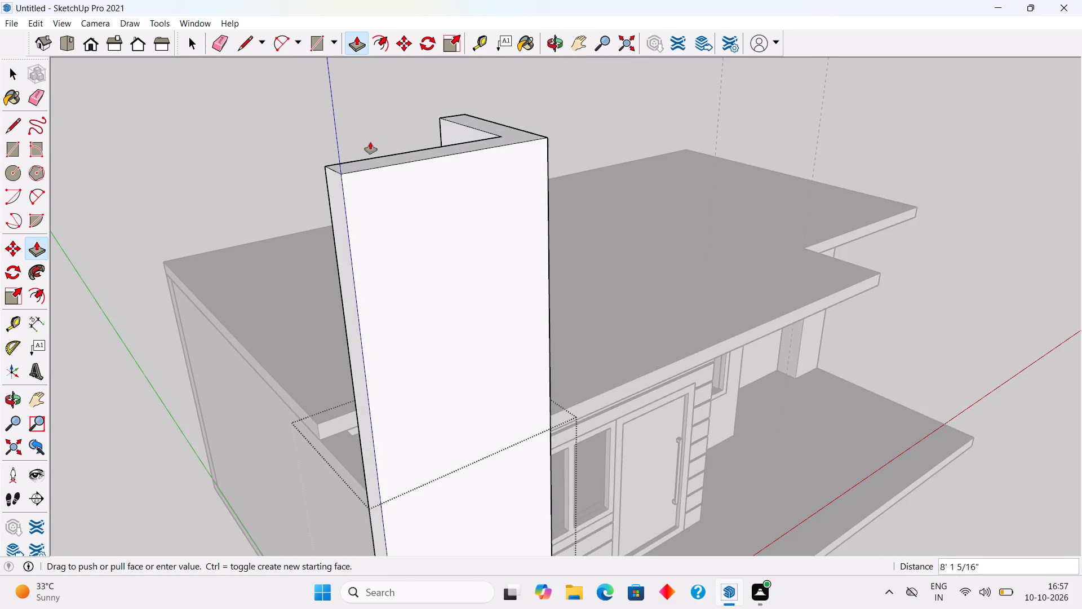
text(6')
key(Return)
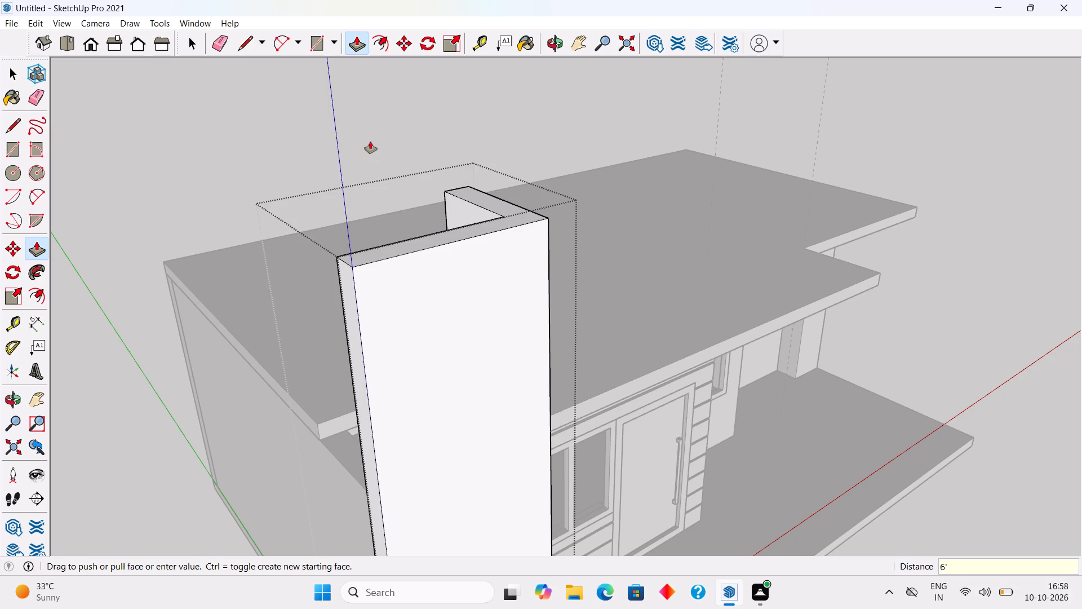
scroll(370, 142, down, 7)
middle_drag(352, 288, 500, 279)
key(space)
click(766, 206)
Open the side wall beside the corner tower and draw a 9" line across its top at the roof slab's edge.
scroll(540, 340, up, 2)
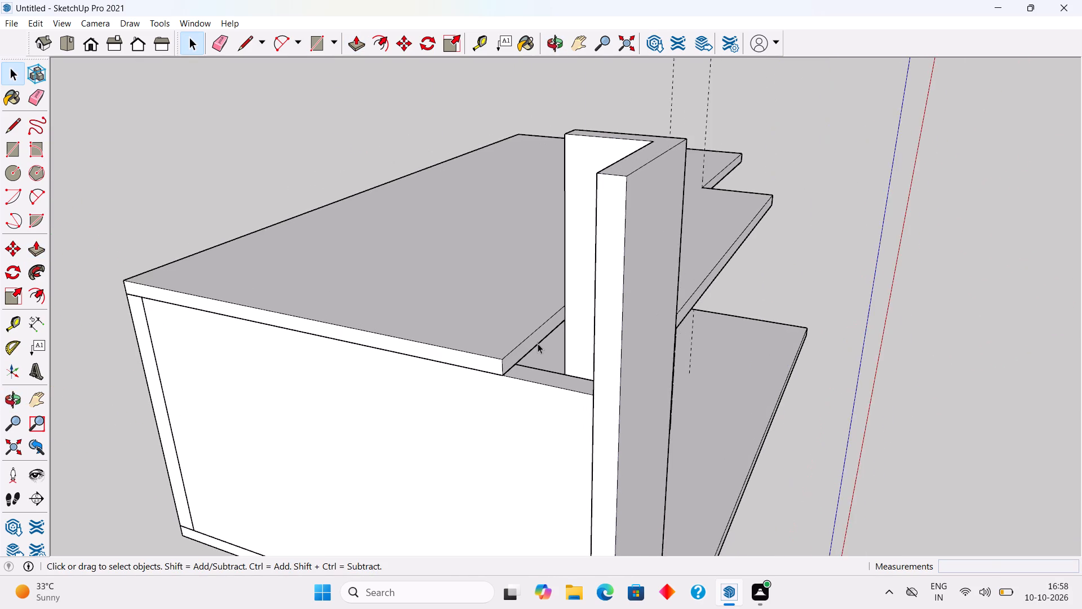
middle_drag(539, 351, 683, 336)
scroll(683, 336, down, 4)
middle_drag(667, 348, 671, 427)
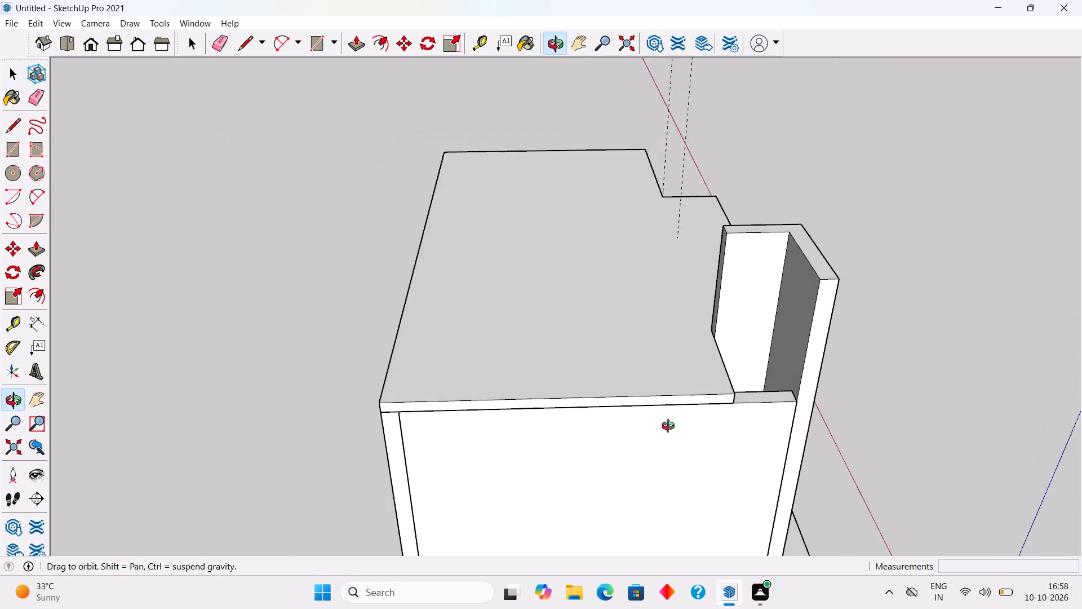
middle_drag(671, 427, 673, 440)
scroll(675, 440, up, 2)
scroll(705, 483, up, 2)
middle_drag(681, 518, 539, 499)
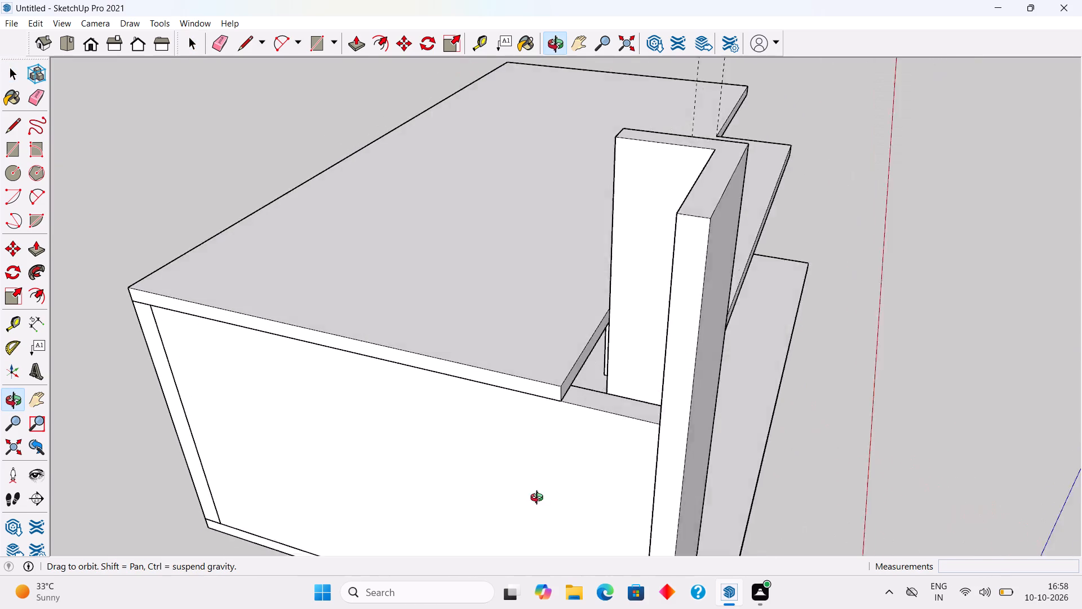
middle_drag(539, 499, 528, 501)
scroll(528, 501, up, 2)
middle_drag(607, 467, 673, 515)
scroll(673, 515, up, 1)
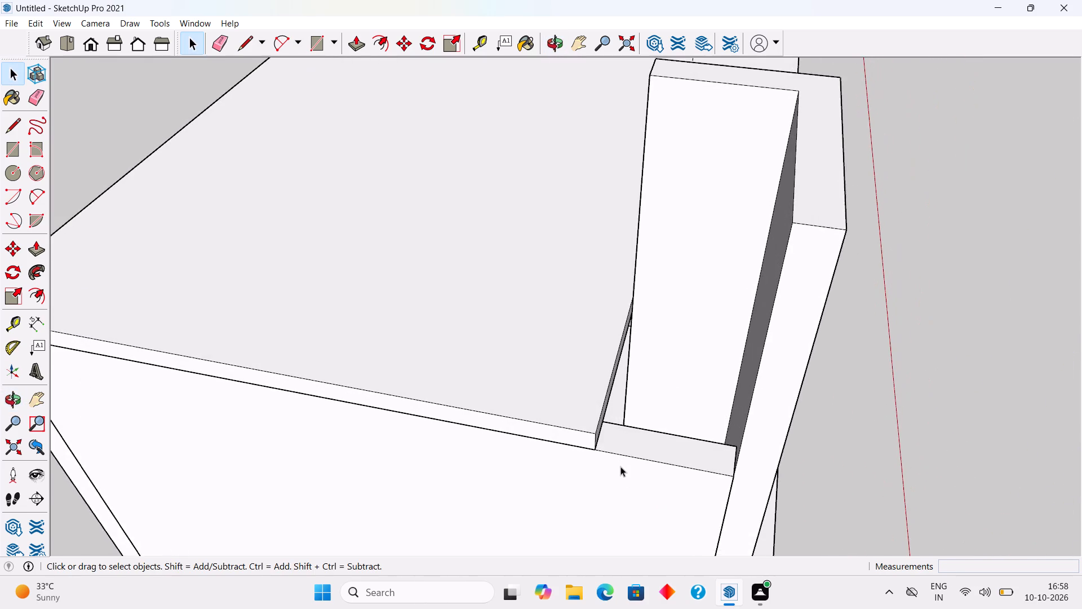
scroll(620, 459, up, 8)
middle_drag(564, 427, 528, 431)
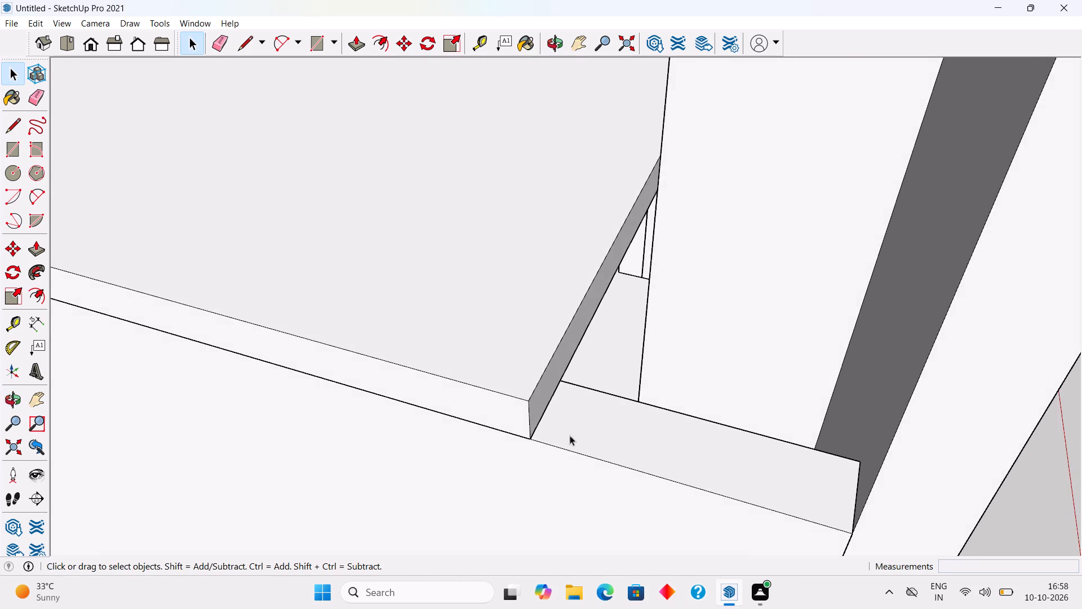
scroll(667, 447, up, 4)
triple_click(667, 448)
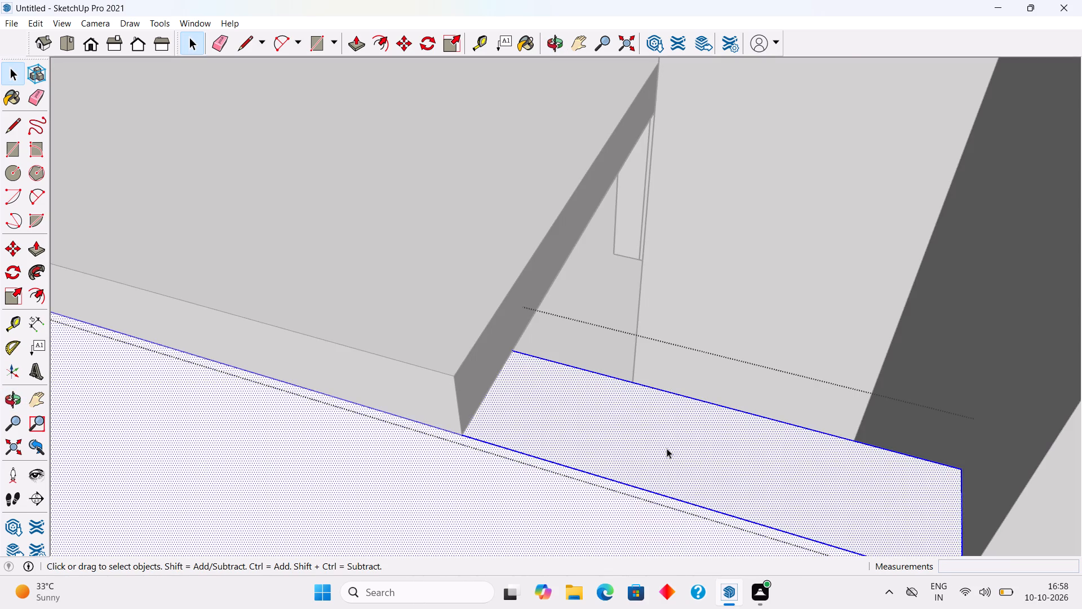
key(l)
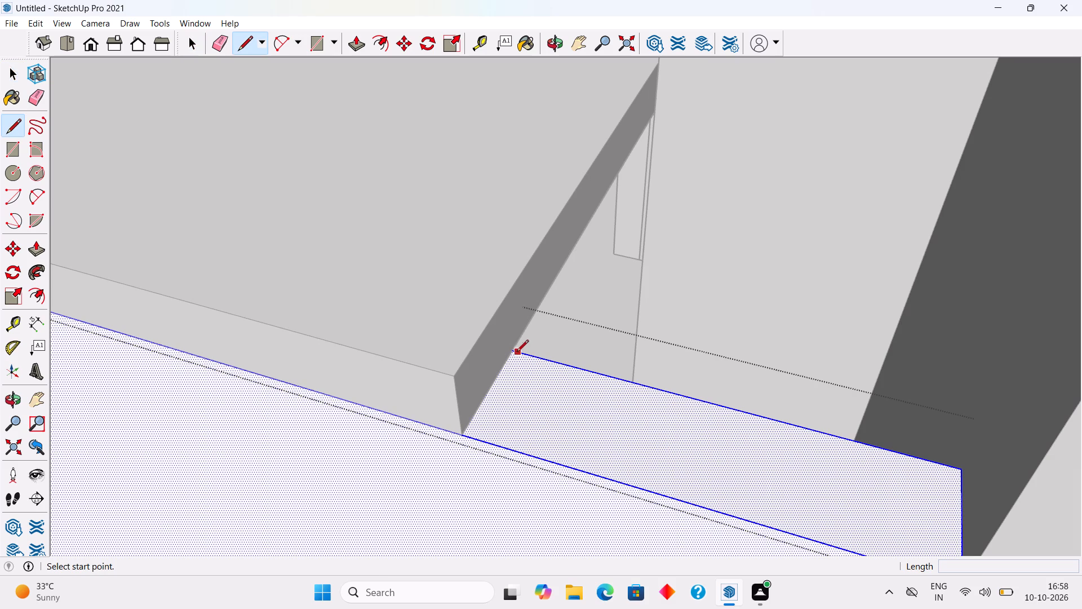
click(516, 351)
click(462, 436)
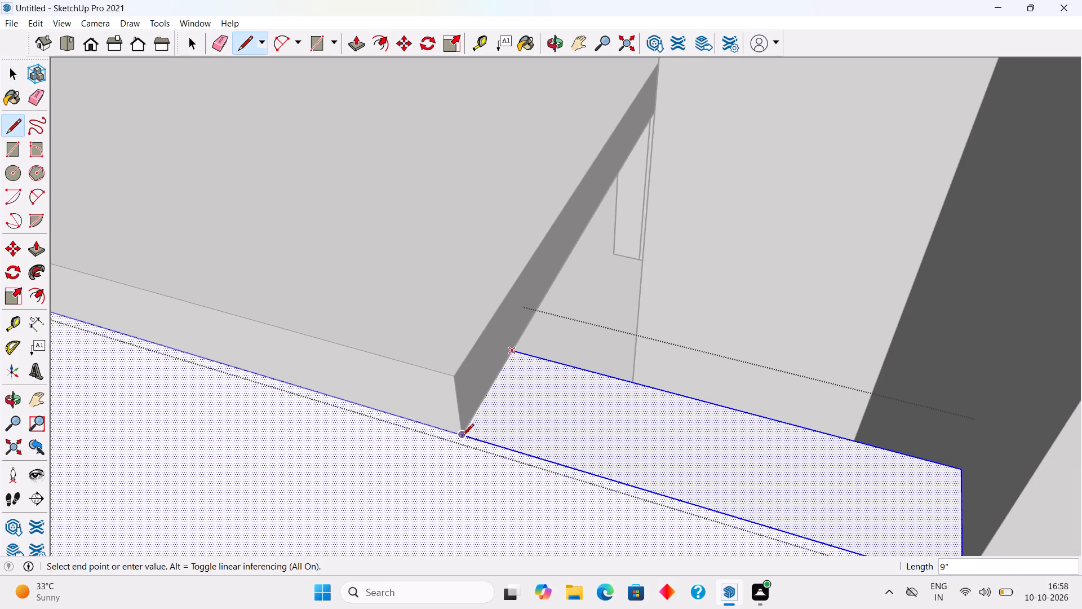
key(space)
Push/Pull the side wall's separated top strip up 6' to match the raised corner tower's height.
text(p)
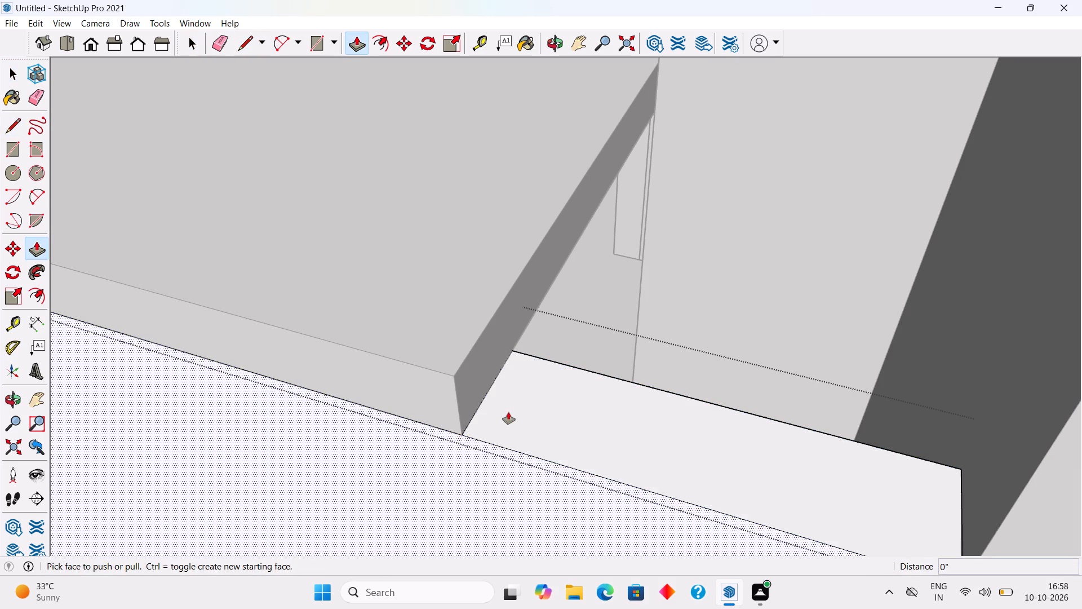
click(509, 412)
scroll(522, 368, down, 20)
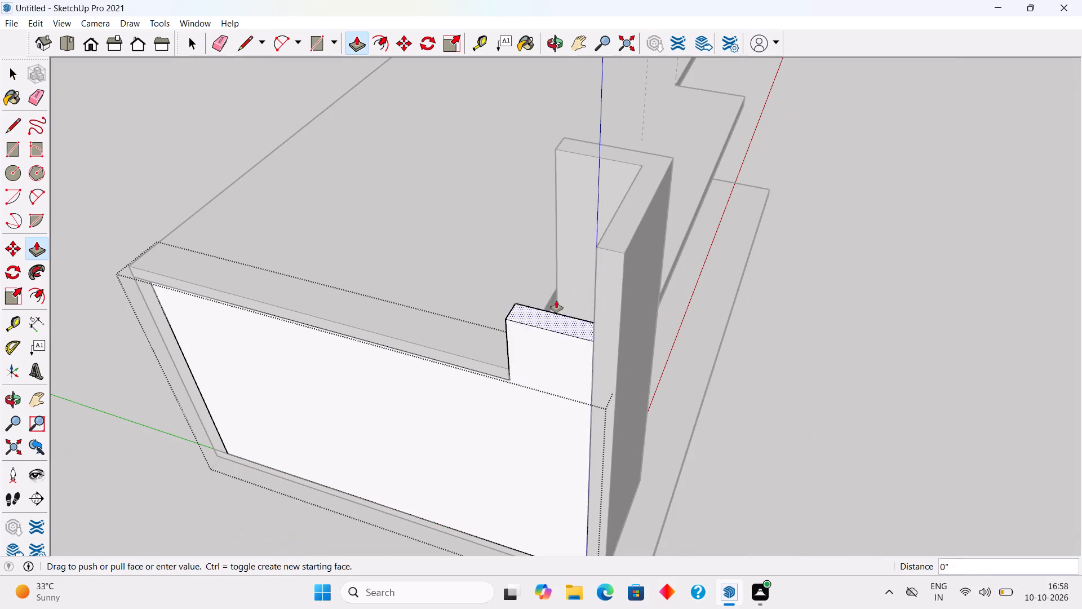
click(610, 239)
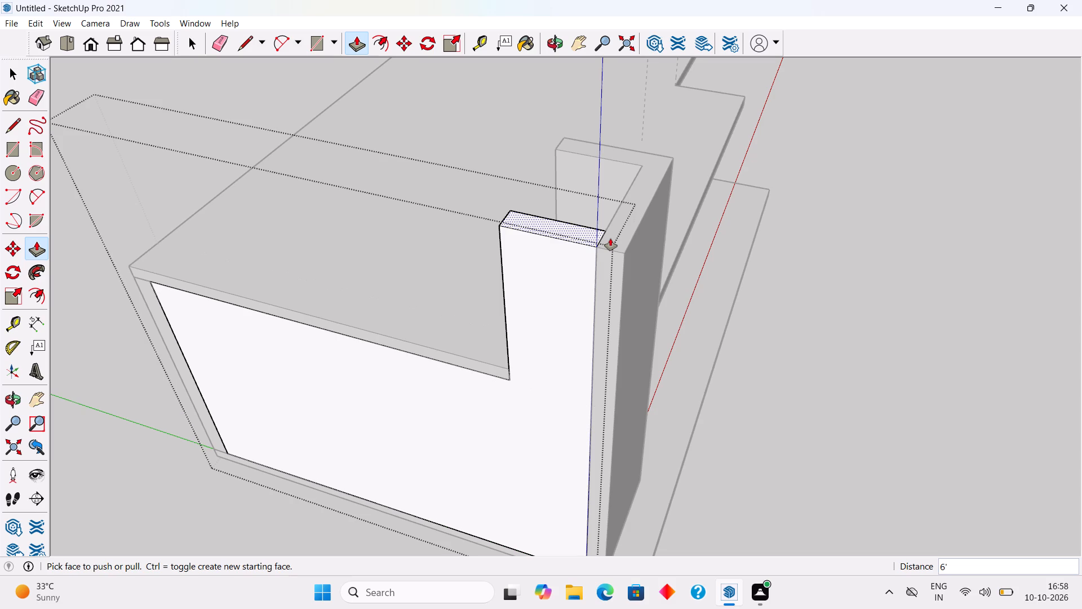
key(space)
key(space)
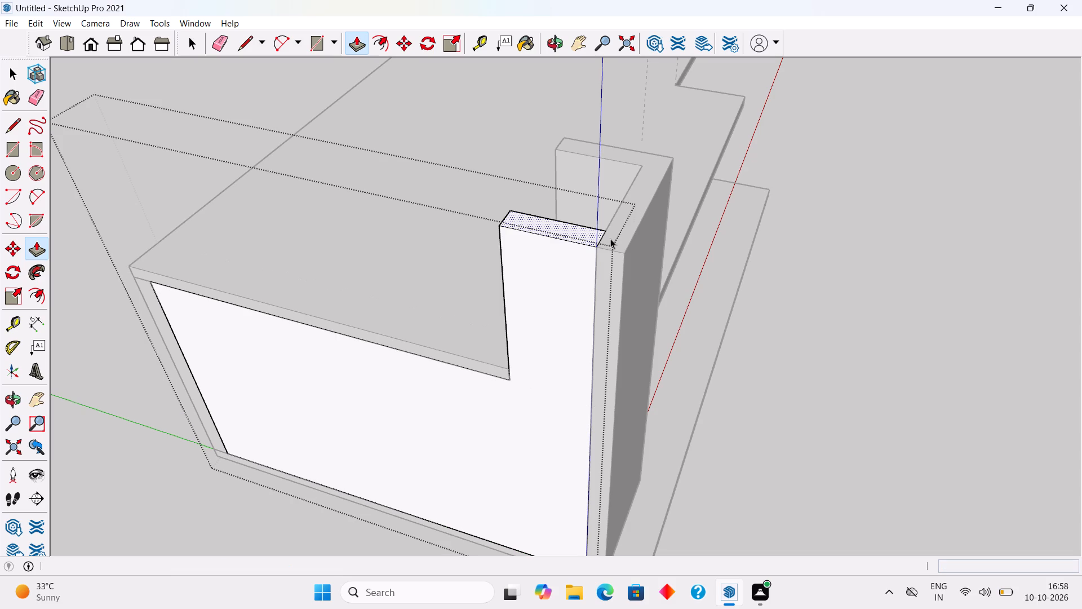
click(833, 355)
Place a guide along the bottom front edge of the corner tower, running the length of the porch floor.
middle_drag(761, 329, 706, 315)
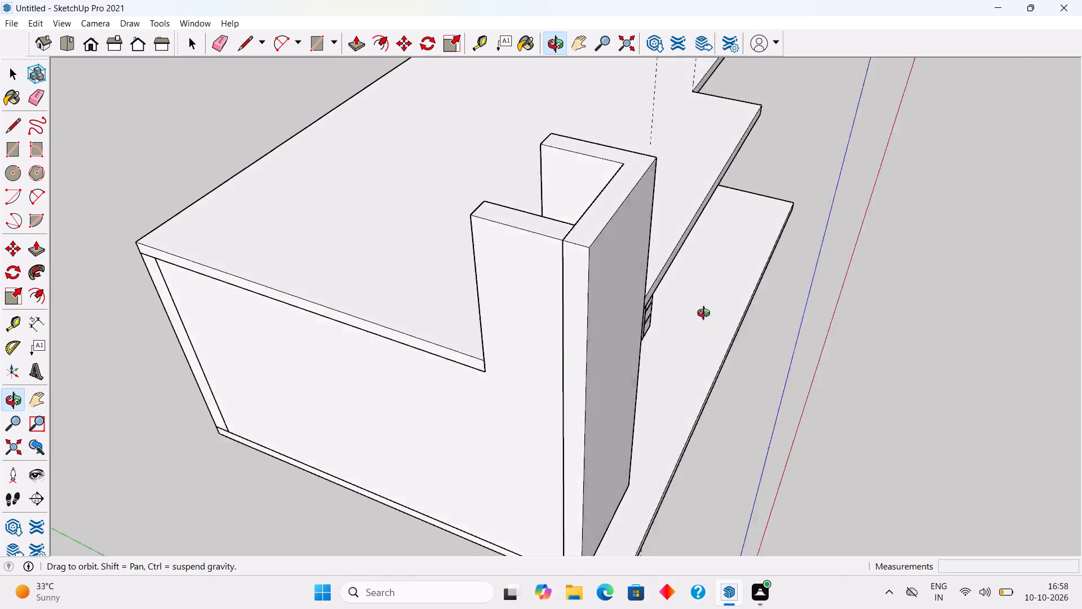
middle_drag(706, 315, 620, 263)
scroll(620, 263, down, 8)
middle_drag(708, 370, 383, 321)
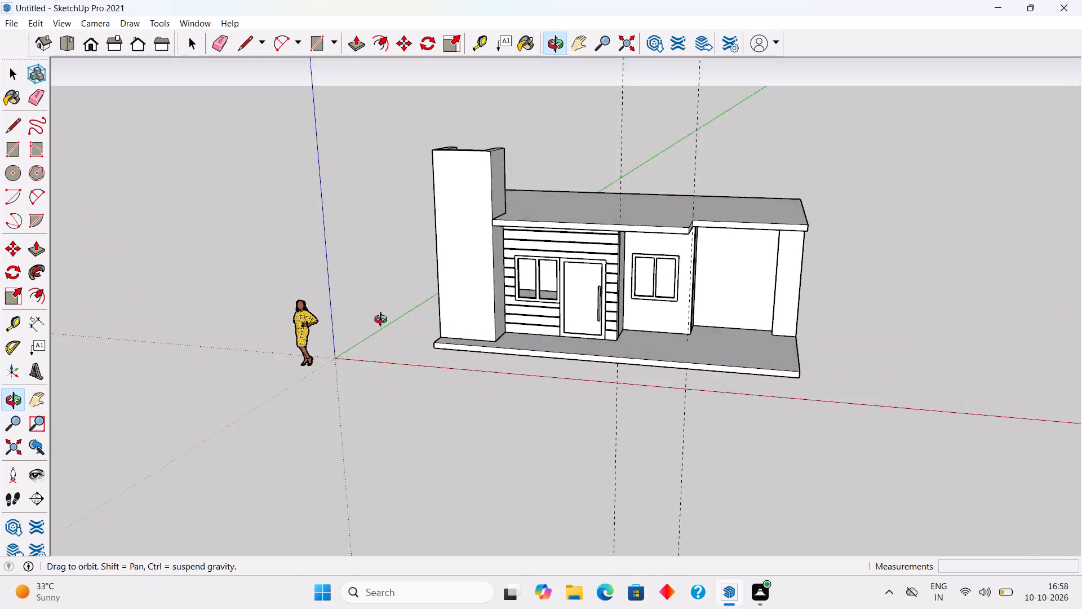
middle_drag(383, 321, 383, 433)
scroll(681, 337, up, 3)
key(t)
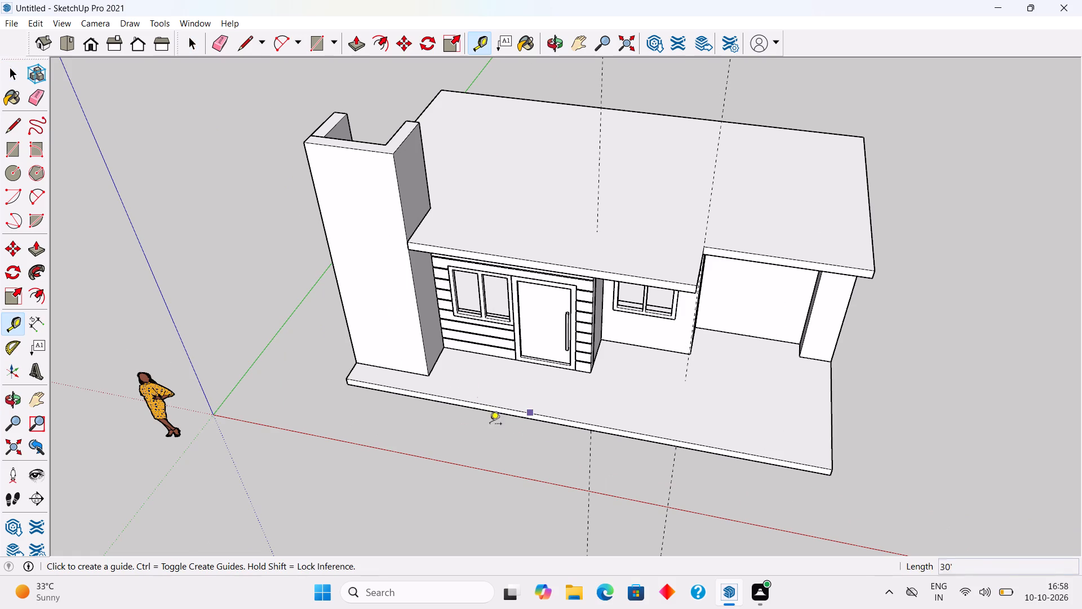
double_click(403, 374)
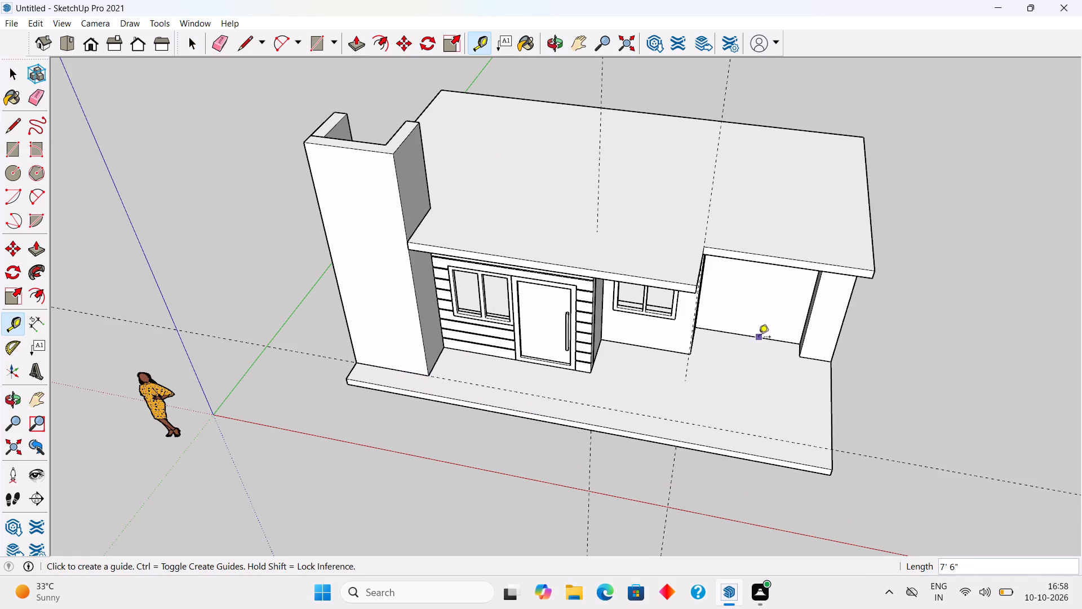
Place a guide on the porch floor along the base of the windowed wall's end face, crossing the tower-front guide.
middle_drag(759, 338, 548, 332)
scroll(709, 407, up, 4)
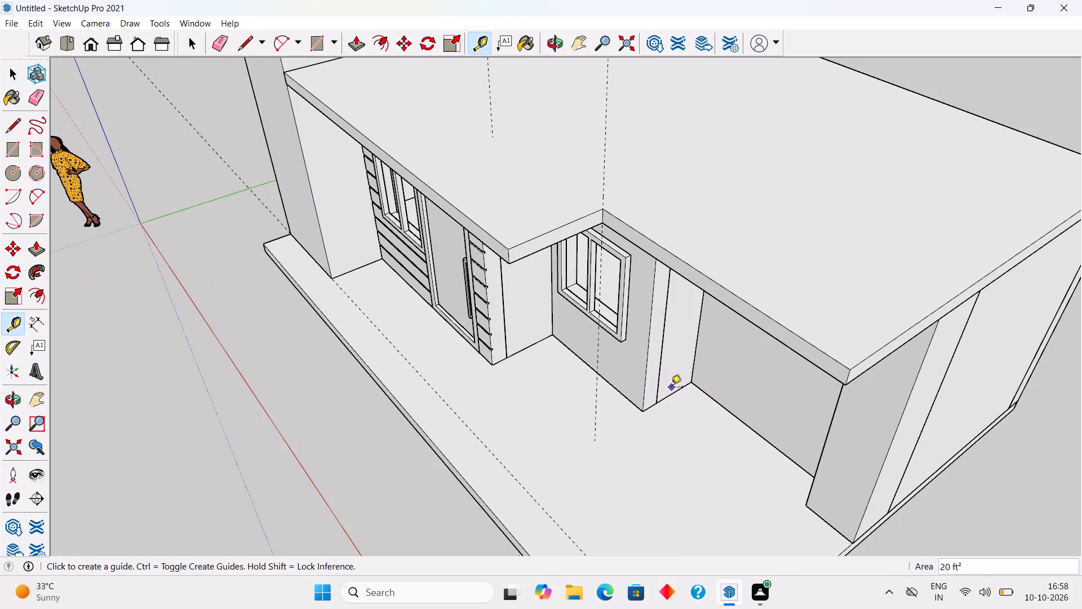
double_click(664, 400)
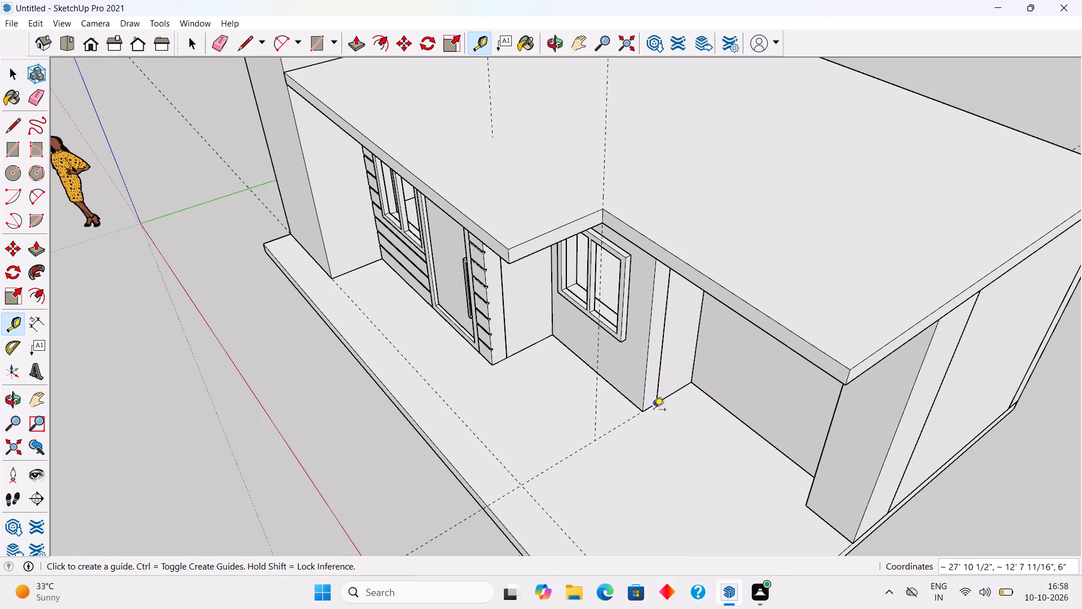
Offset guides 1' inward from both crossing porch-floor guides to mark the footprint of the porch column.
middle_drag(650, 414, 925, 444)
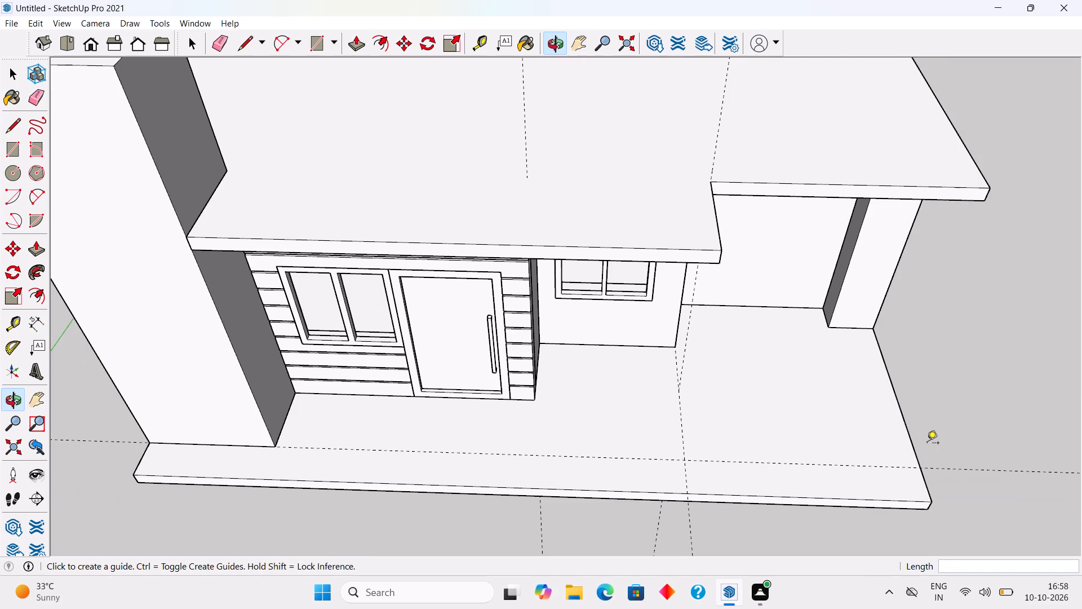
key(t)
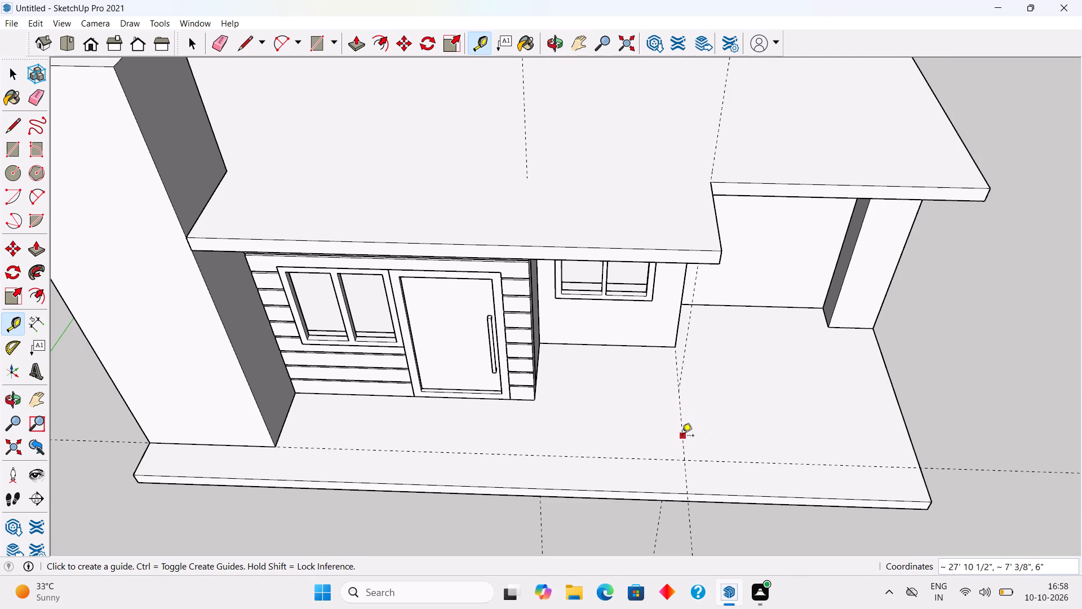
click(682, 436)
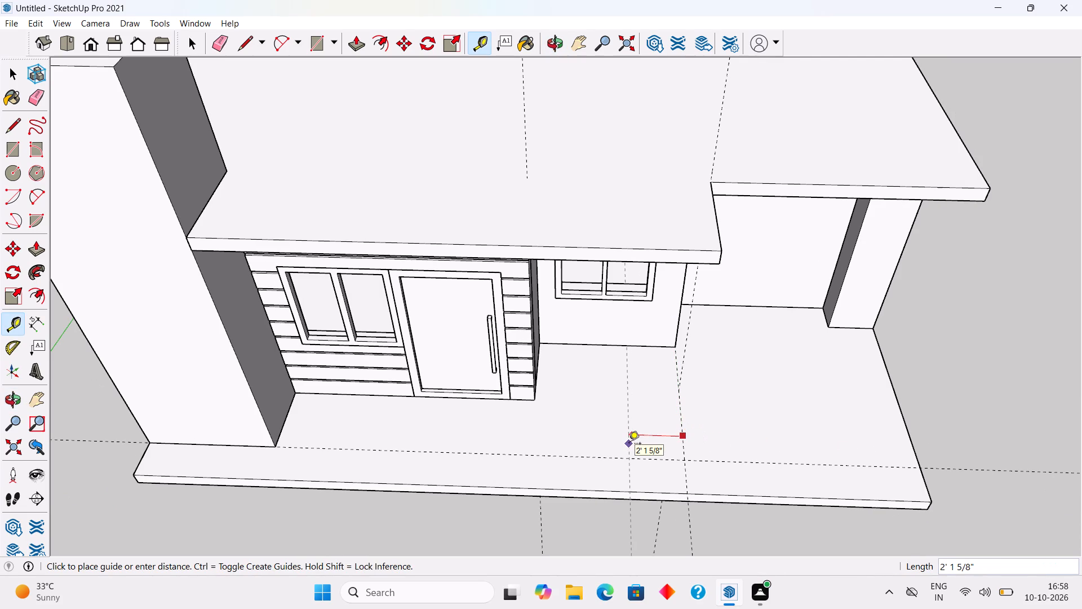
text(1')
key(Return)
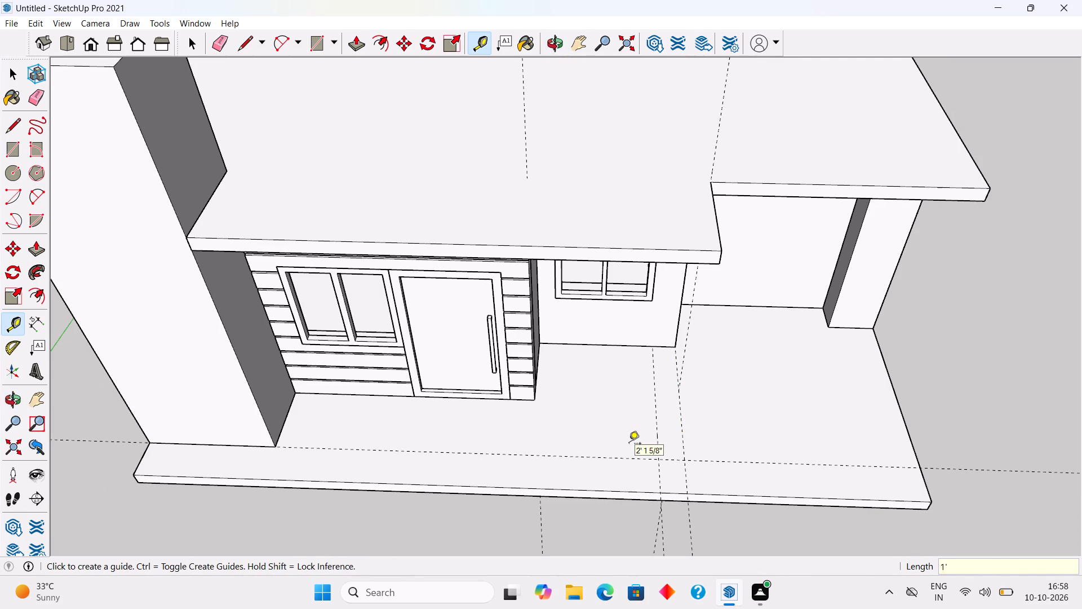
click(628, 462)
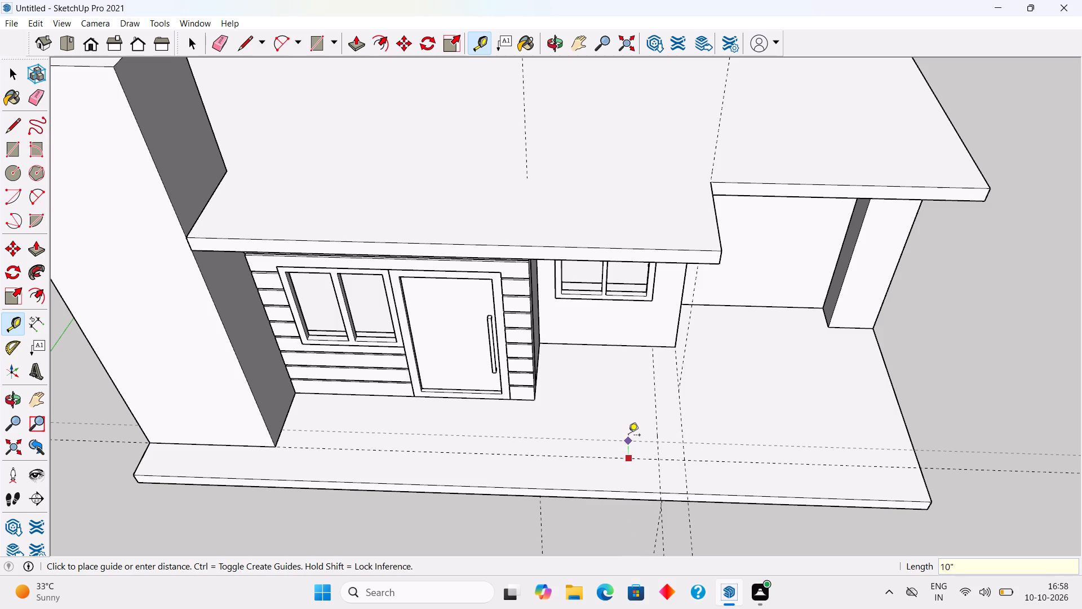
text(1')
key(Return)
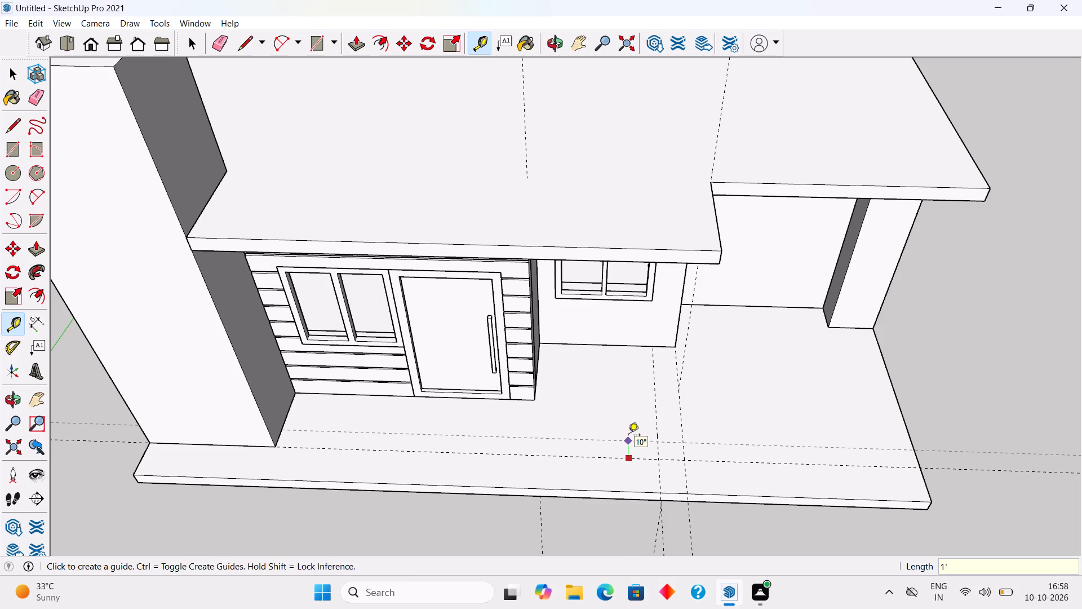
Draw a 1' by 1' square between the crossing guides and Push/Pull it up to the underside of the entrance roof.
key(r)
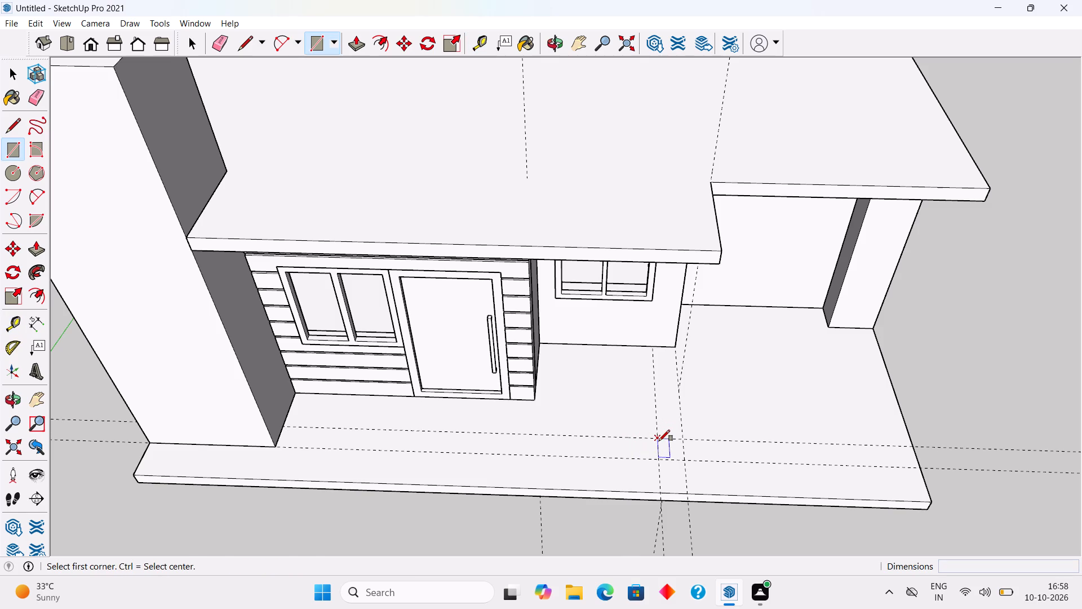
click(659, 441)
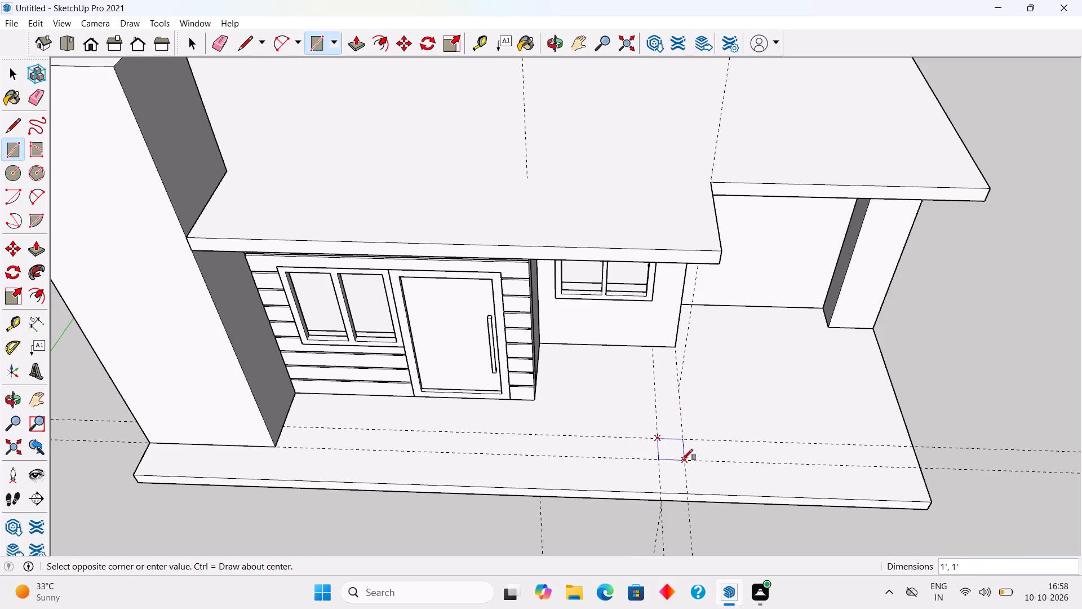
click(683, 460)
key(p)
click(682, 457)
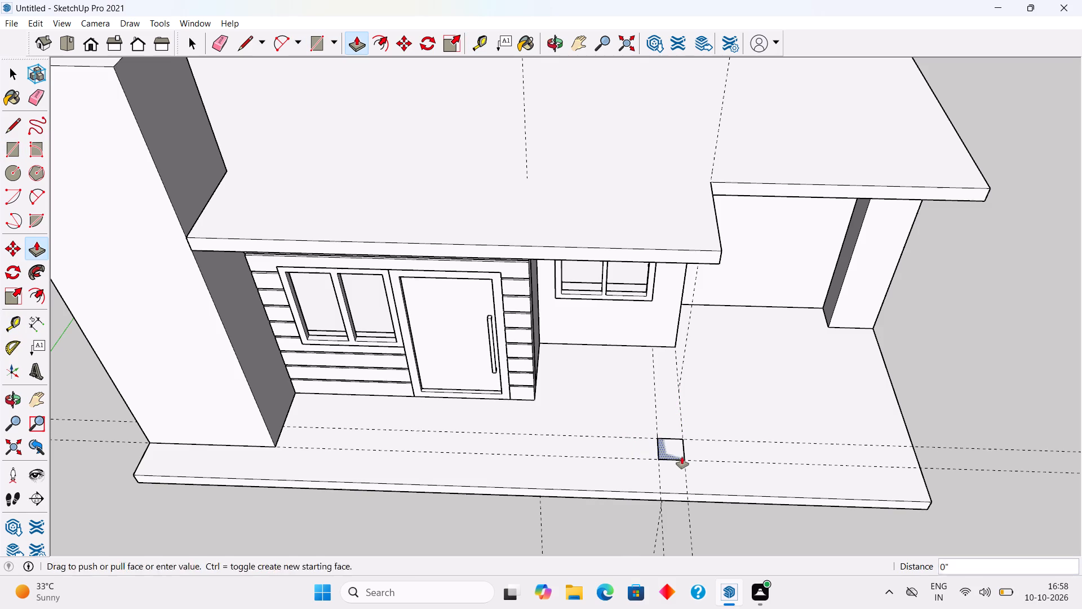
click(688, 257)
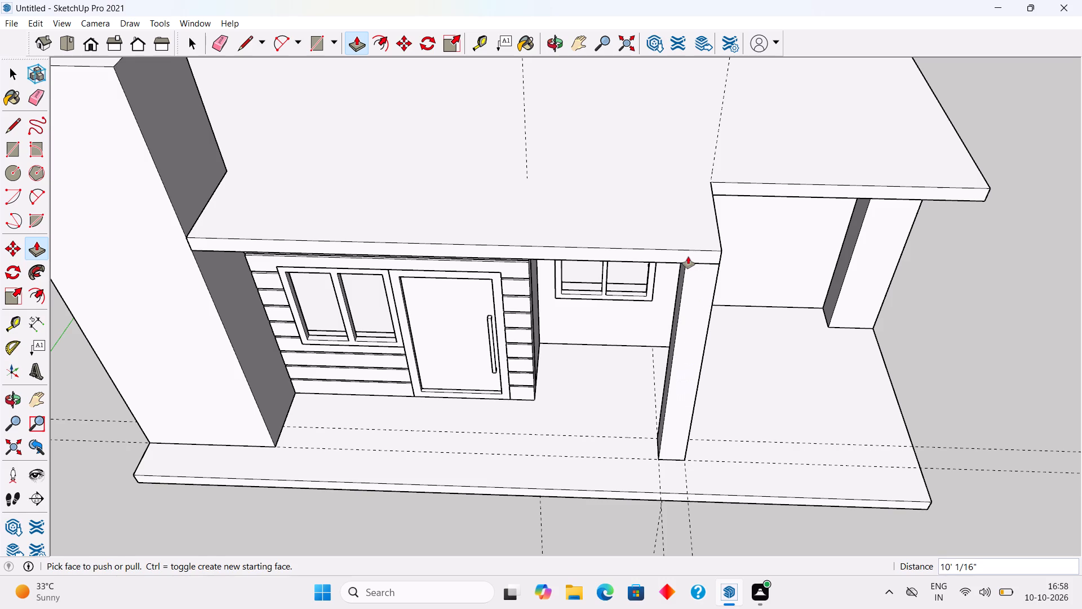
Select the whole porch column and make it a group.
middle_drag(648, 210, 433, 14)
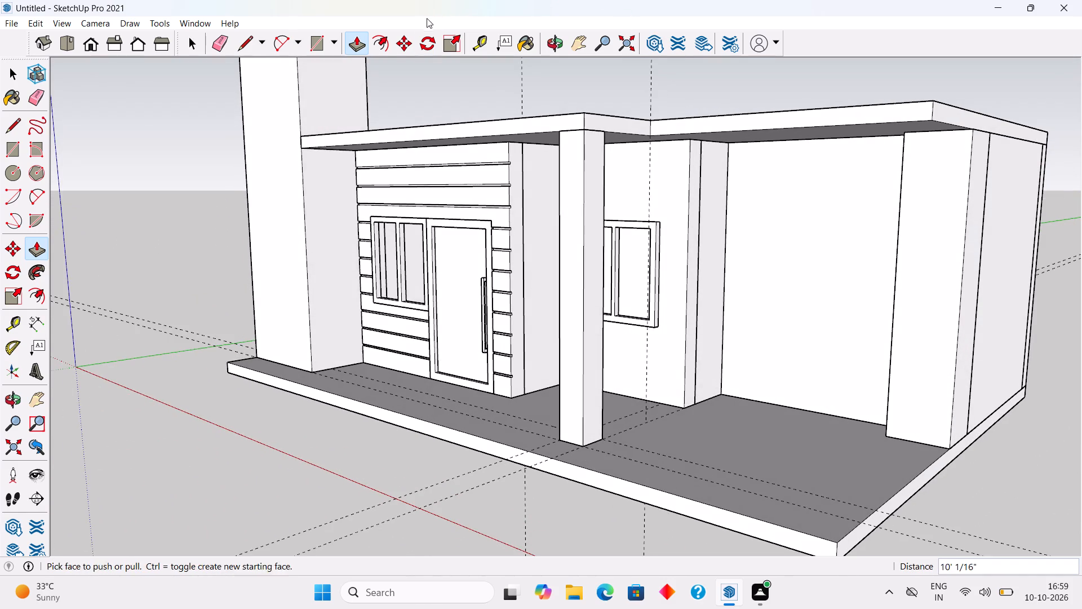
key(space)
triple_click(560, 233)
right_click(560, 233)
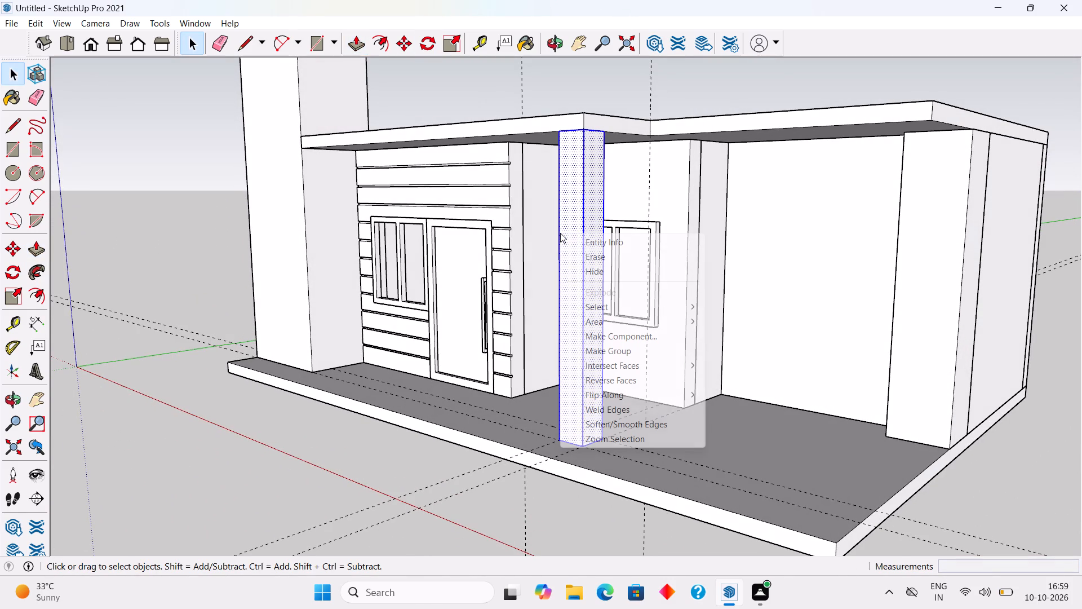
click(606, 355)
click(432, 528)
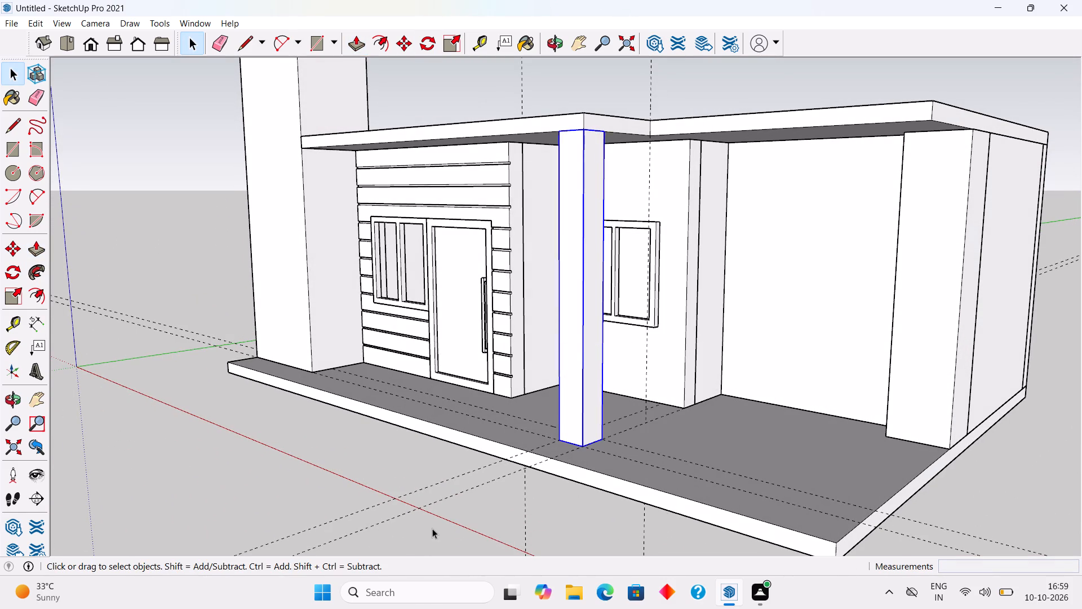
Examine the house front with the porch column from several angles, including the recessed roof edge beside it.
middle_drag(394, 395, 623, 404)
scroll(623, 404, down, 7)
middle_drag(590, 263, 594, 351)
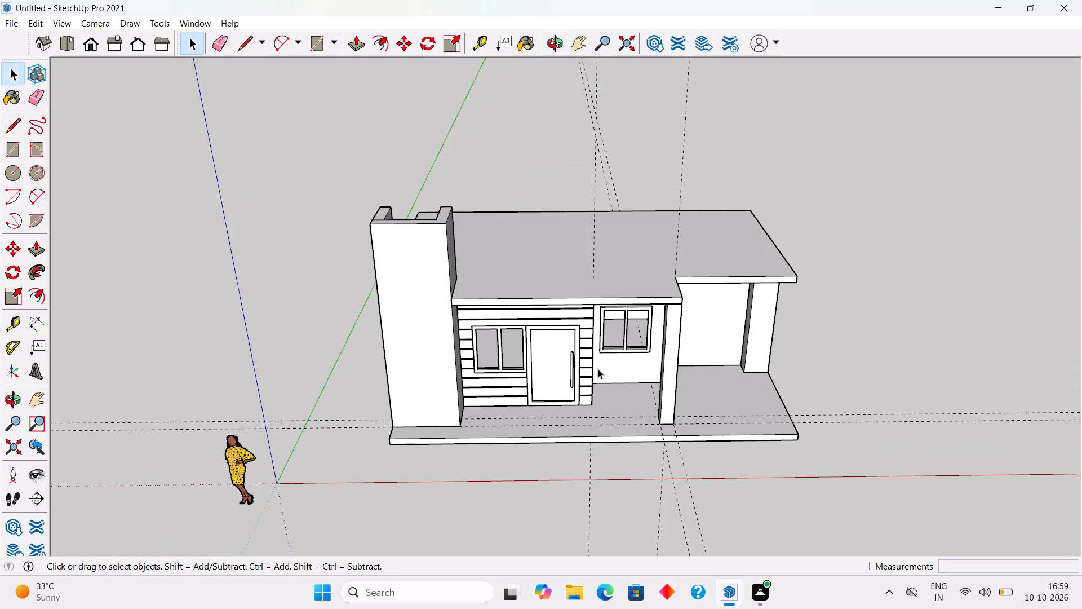
scroll(602, 385, up, 4)
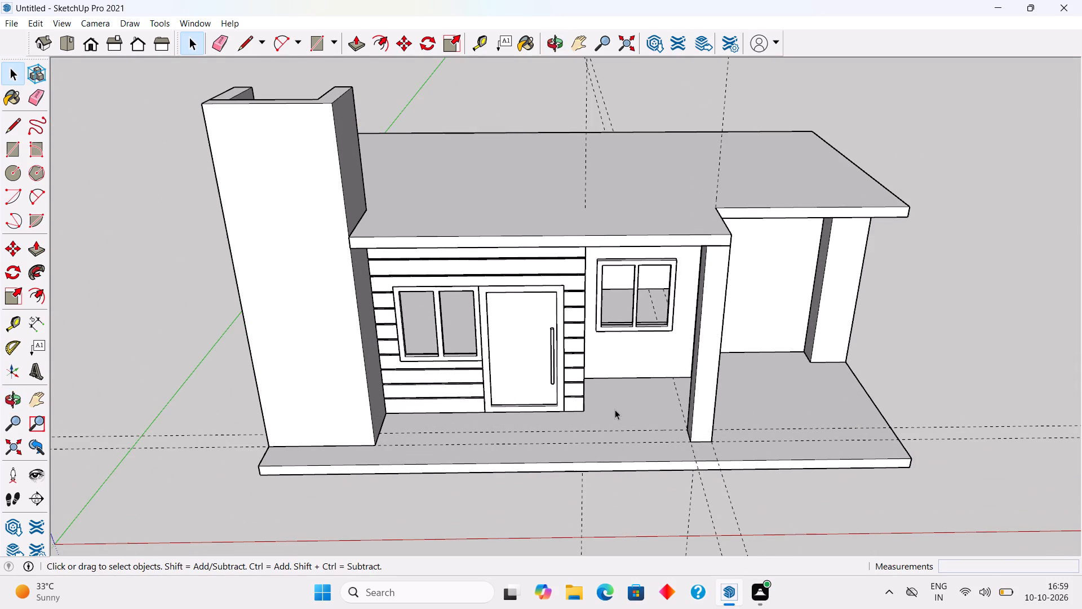
scroll(615, 409, down, 6)
scroll(715, 370, up, 5)
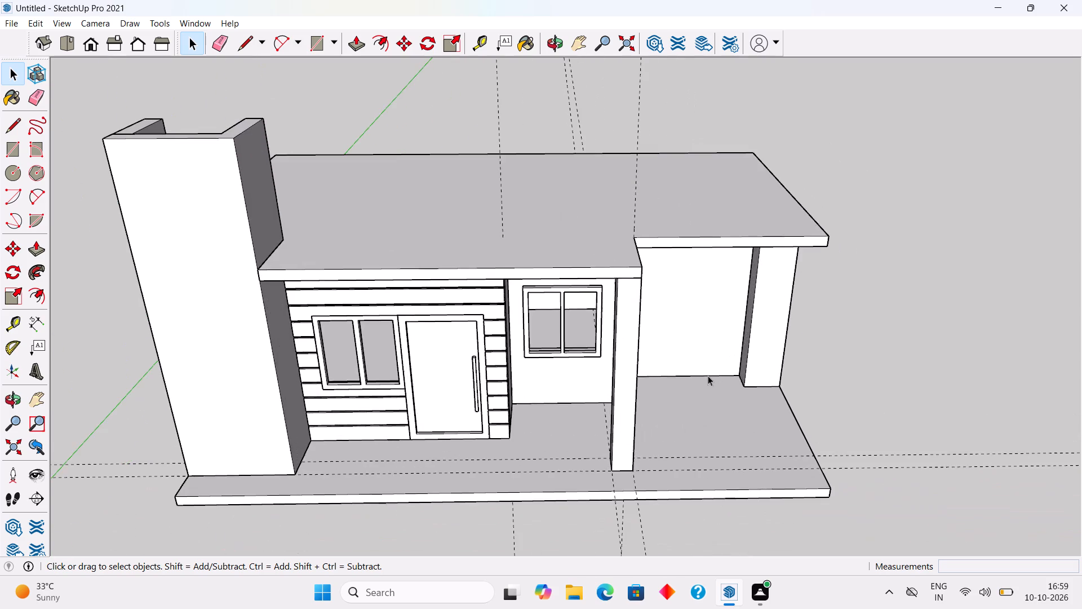
middle_drag(616, 300, 285, 272)
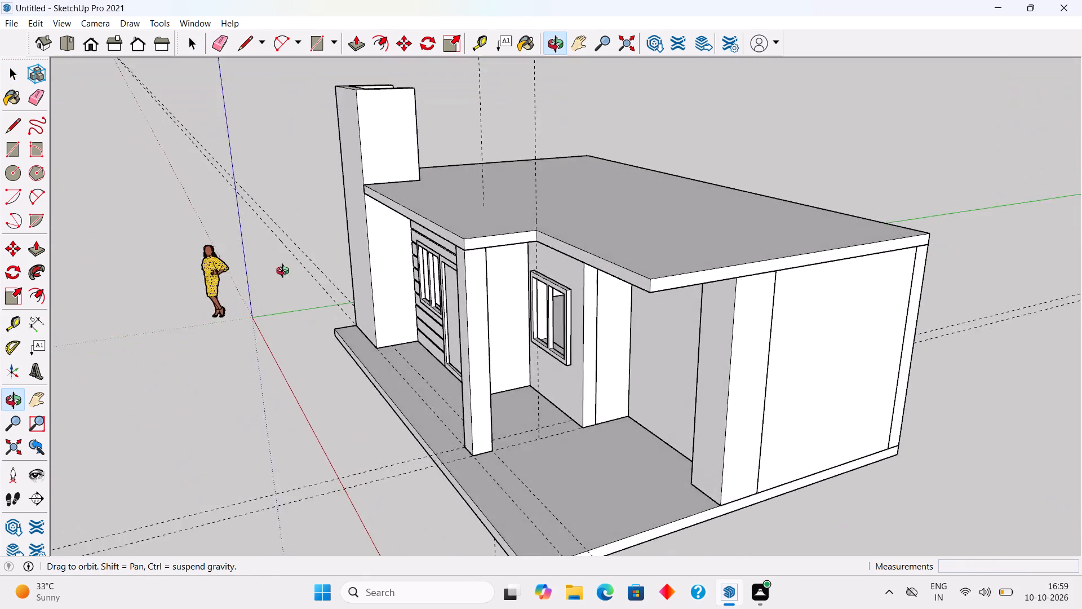
middle_drag(285, 272, 635, 264)
scroll(631, 277, up, 3)
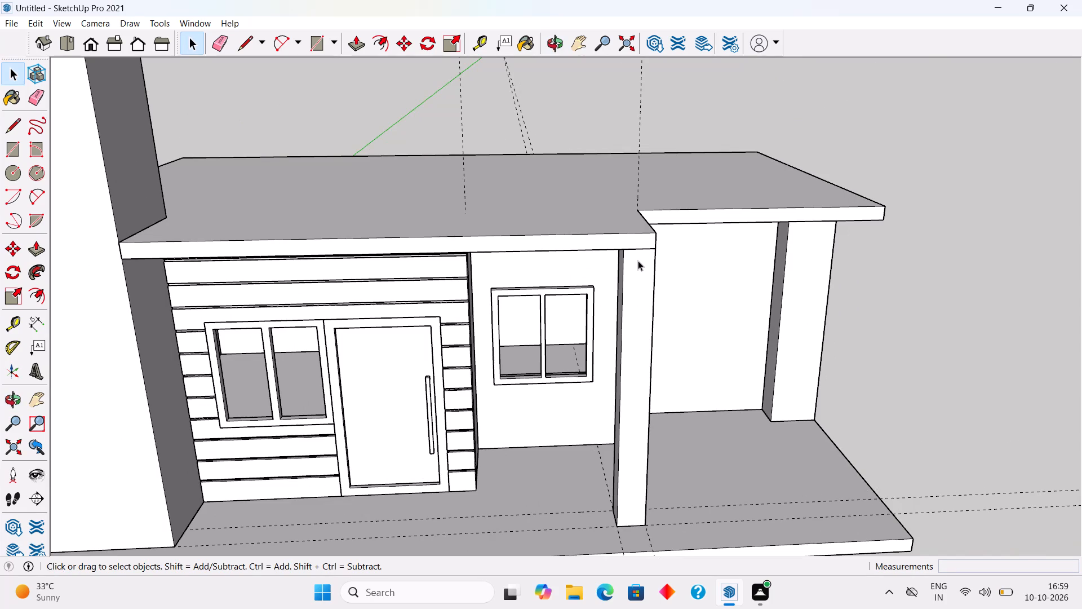
Place a guide 3' below the bottom front edge of the recessed roof slab beside the column.
middle_drag(643, 275, 589, 284)
scroll(720, 239, up, 2)
key(t)
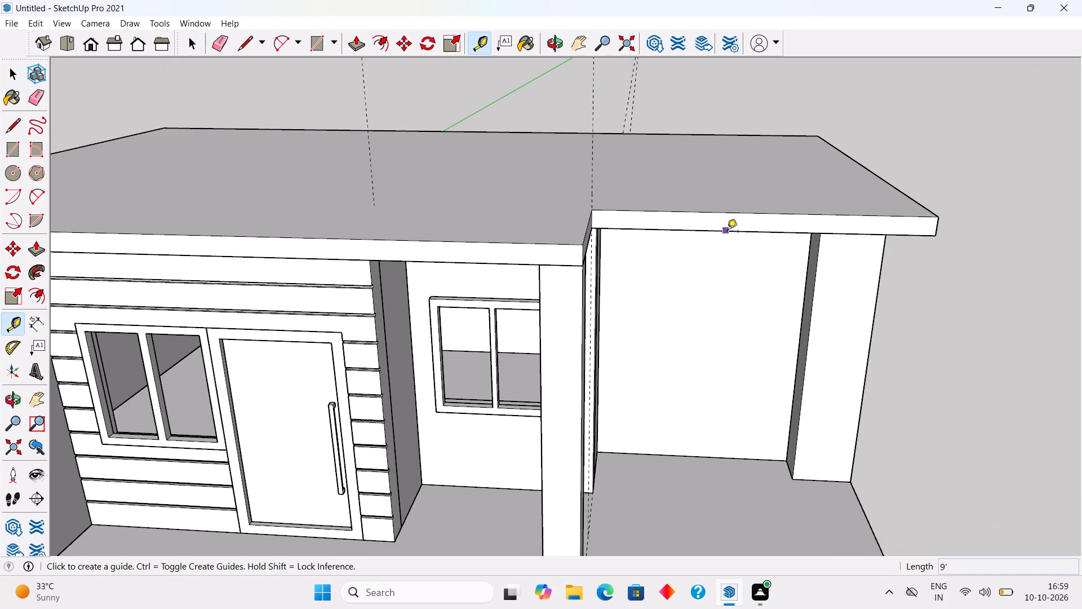
click(727, 232)
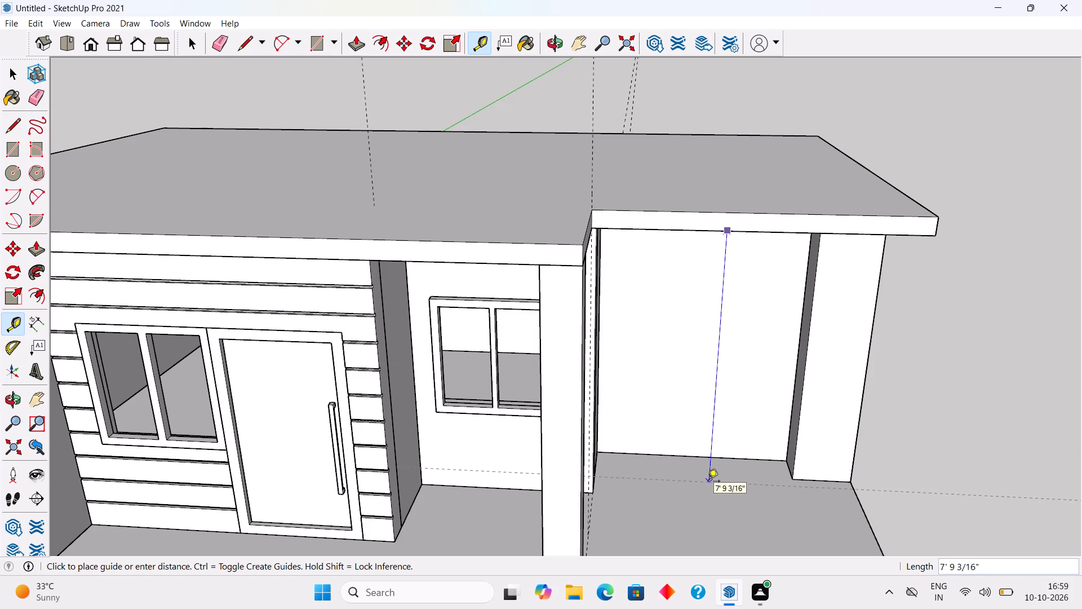
text(3')
key(Return)
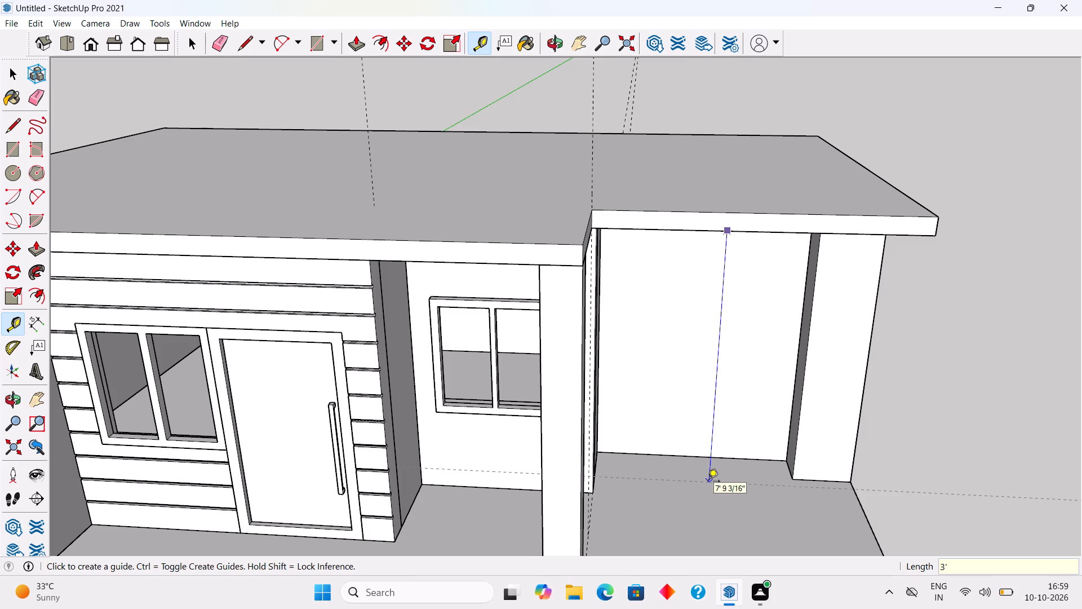
Draw a vertical rectangle from the roof slab's inner corner down to the 3' guide, stopping near the end wall.
key(space)
text(r)
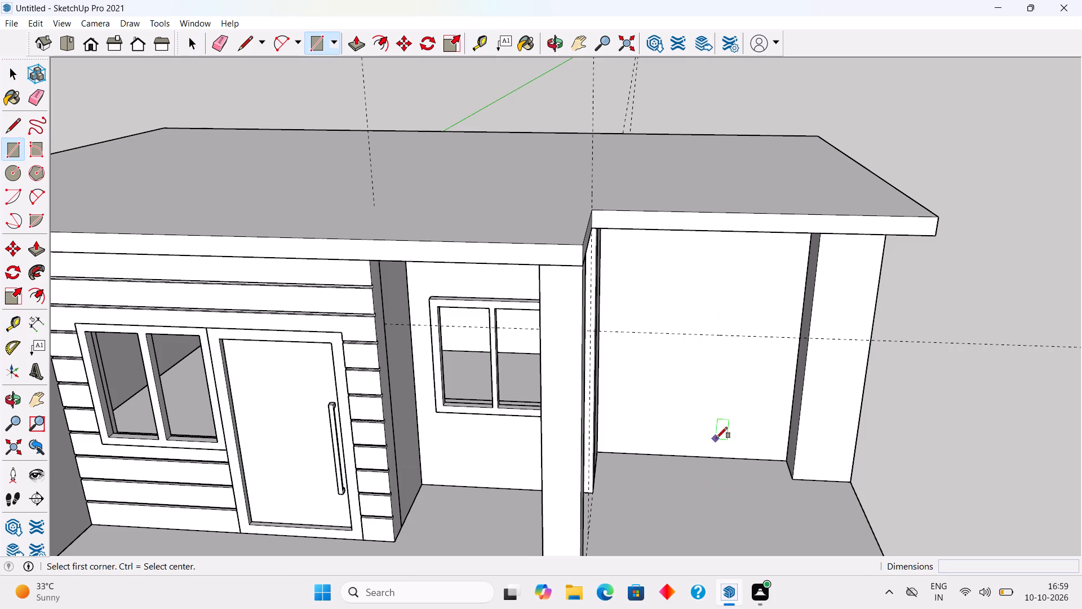
click(593, 211)
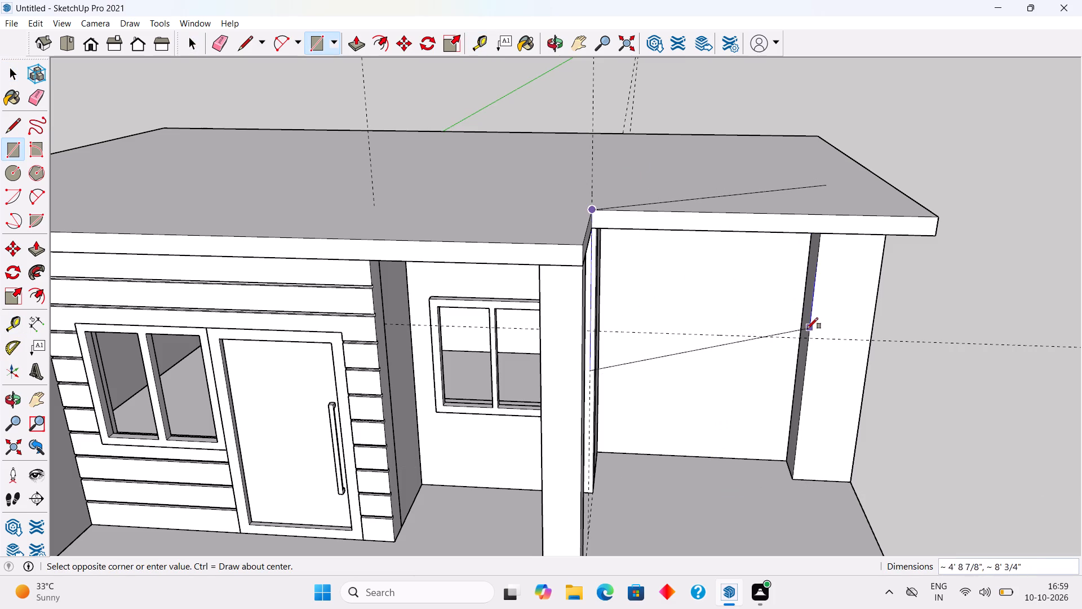
click(809, 339)
middle_drag(800, 323, 890, 202)
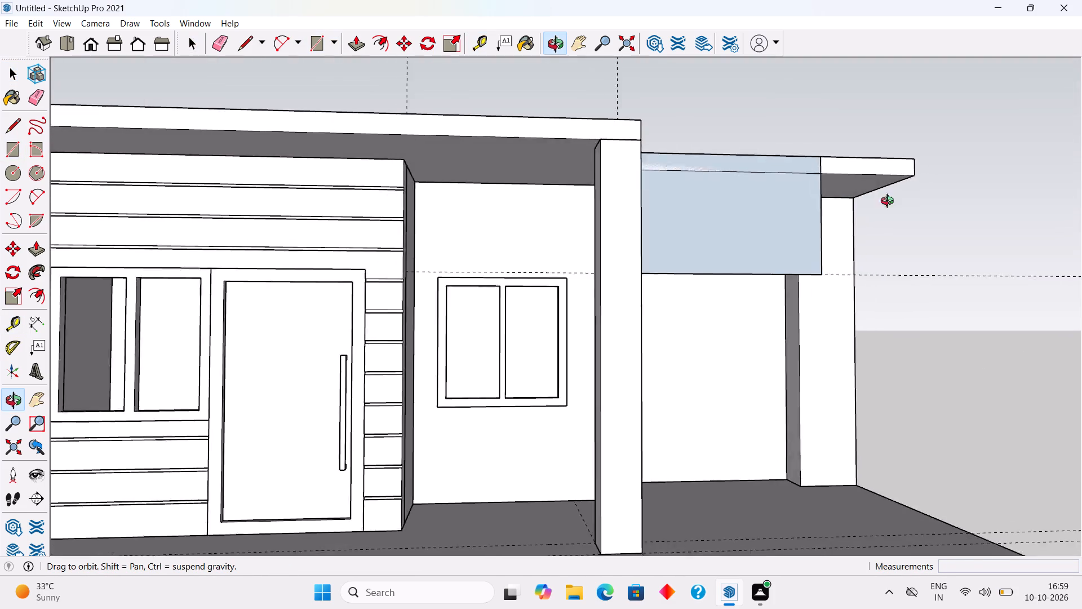
middle_drag(890, 202, 806, 318)
key(space)
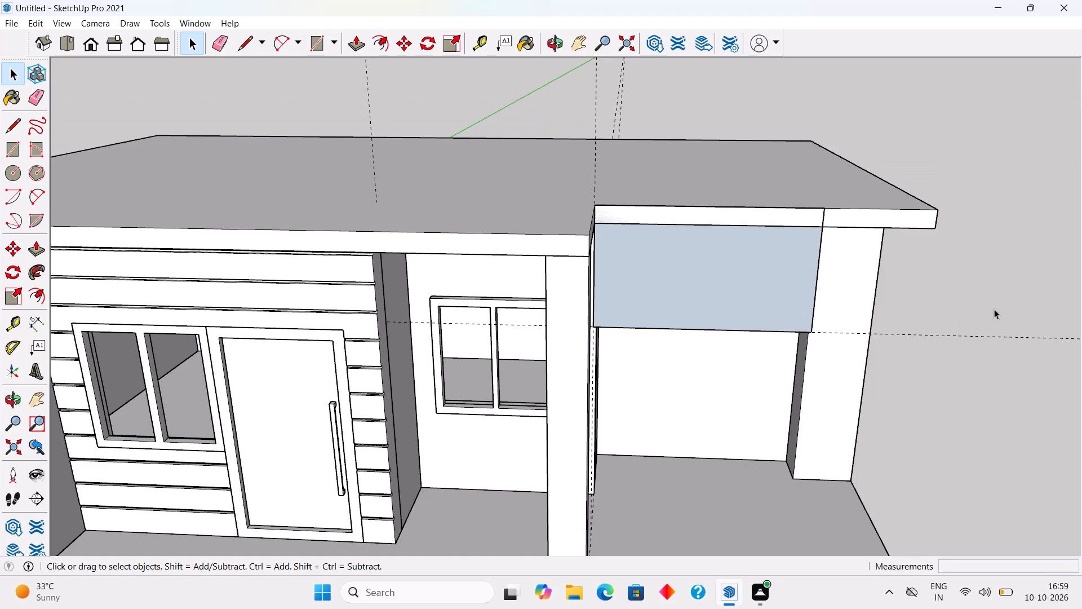
Push/Pull the rectangle 2' outward from the recessed roof edge to form a box.
key(p)
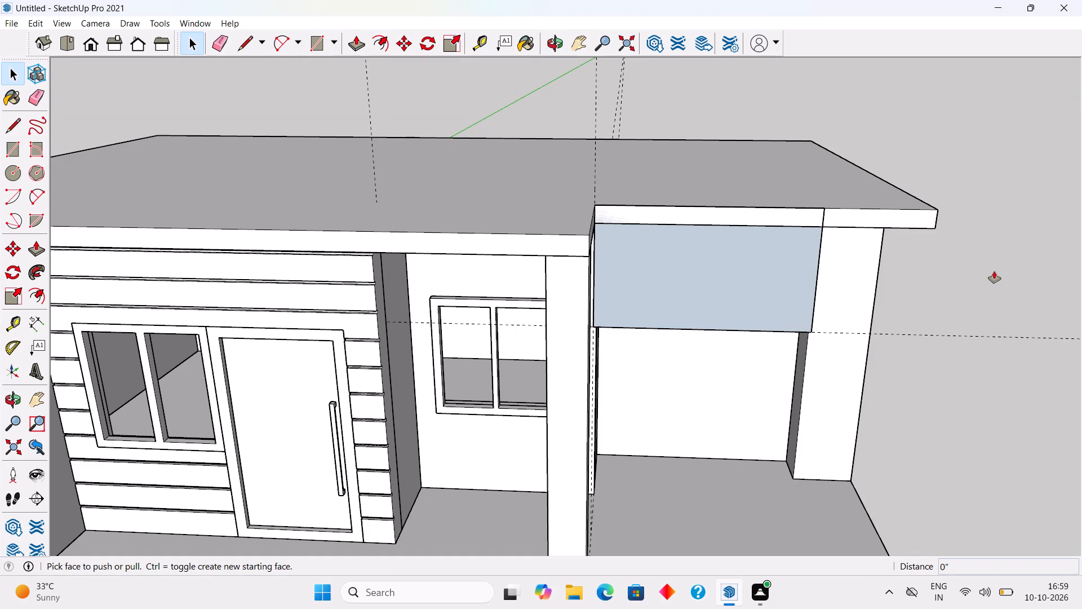
click(810, 297)
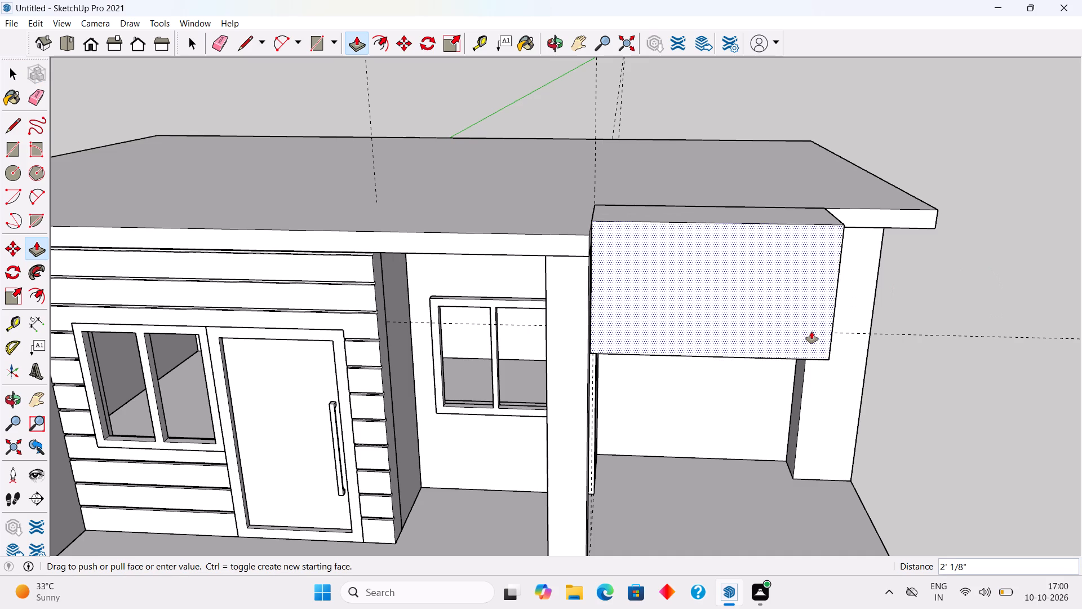
text(2')
key(Return)
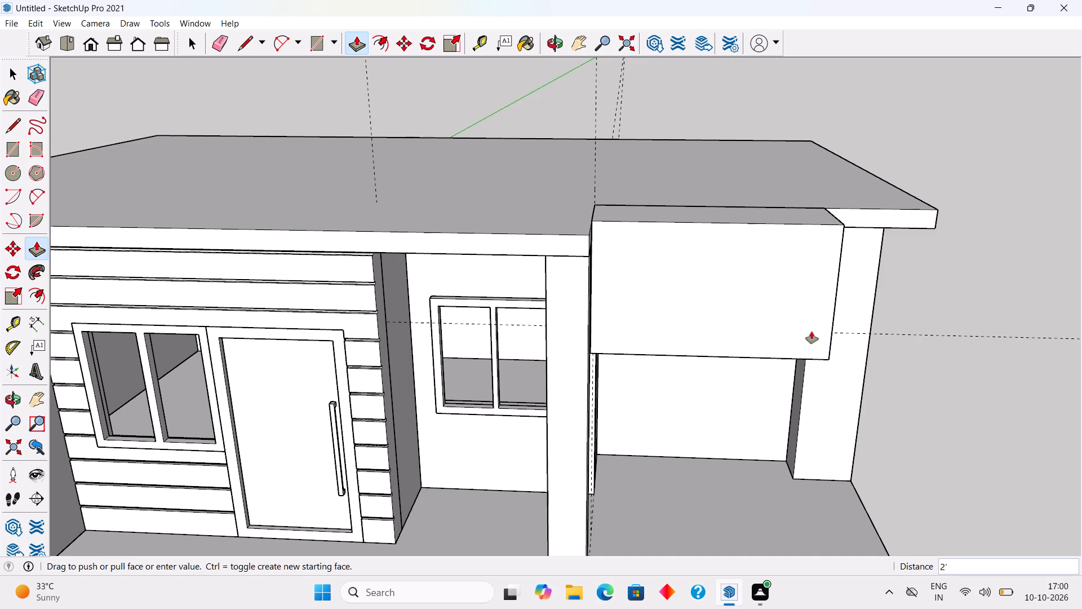
key(space)
Select the whole projecting box at the recessed roof edge and make it a group.
middle_drag(943, 447, 693, 286)
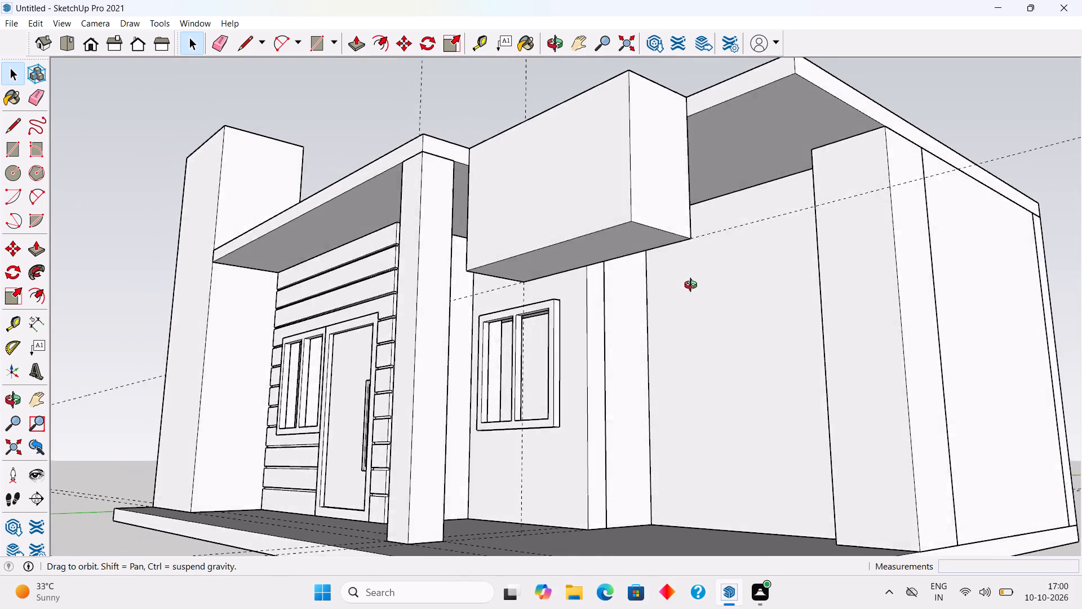
middle_drag(693, 286, 783, 451)
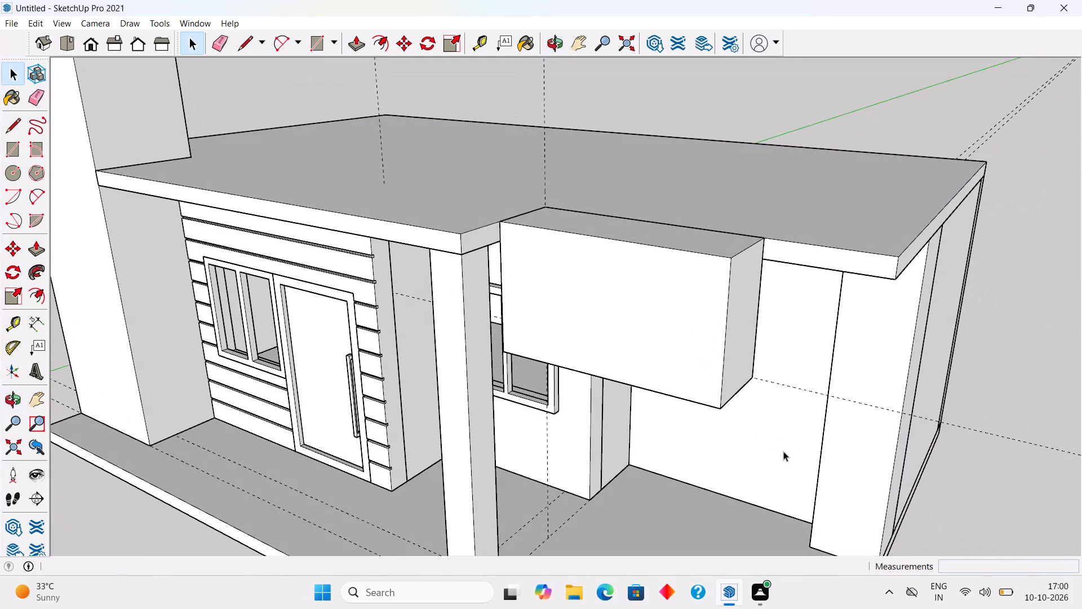
middle_drag(656, 289, 689, 425)
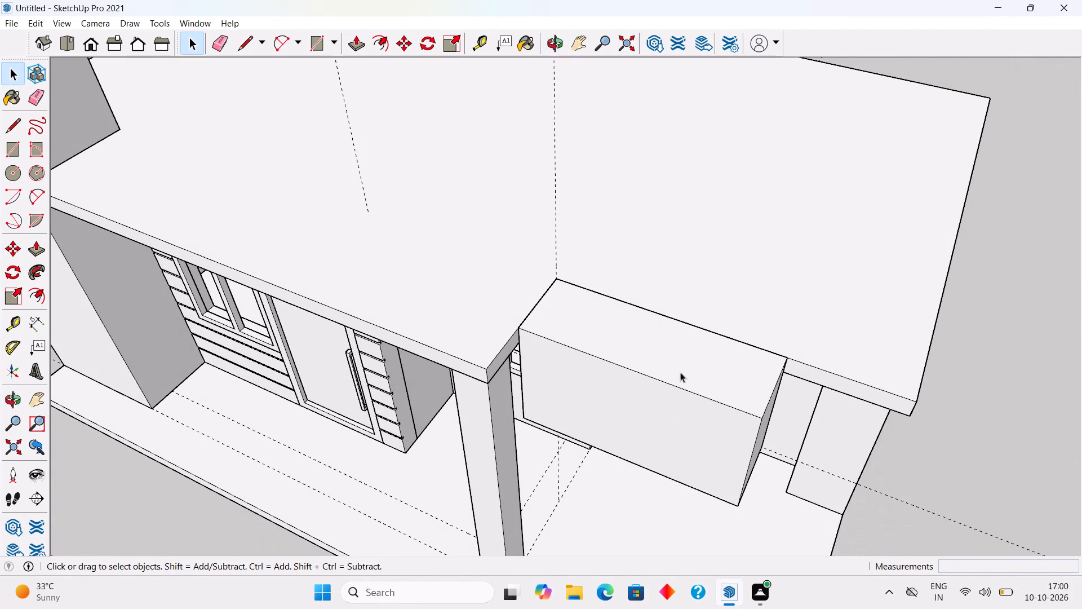
triple_click(679, 364)
click(679, 364)
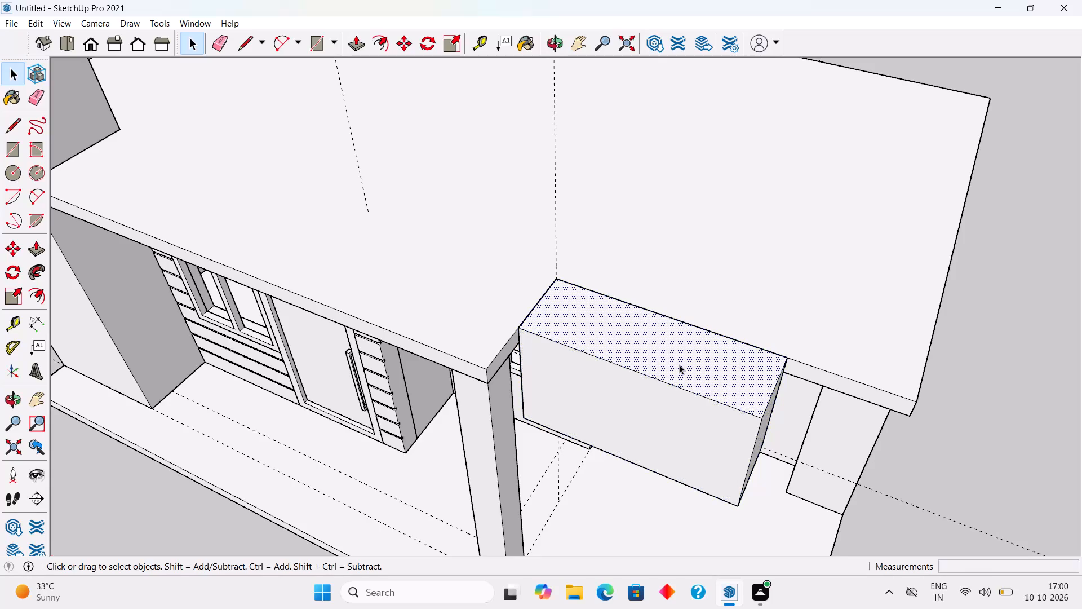
triple_click(679, 364)
right_click(679, 364)
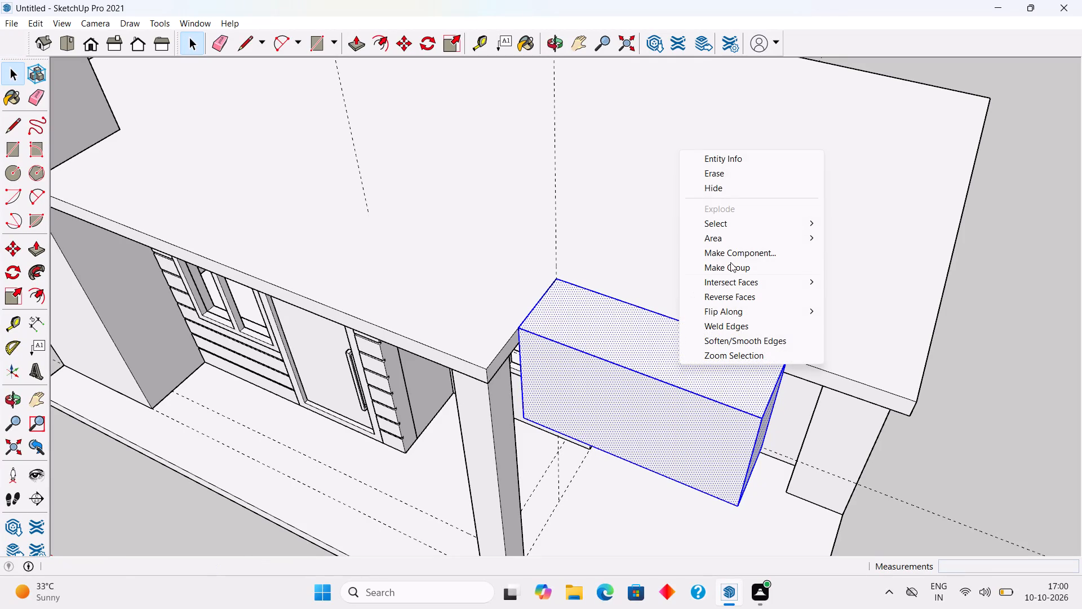
click(731, 263)
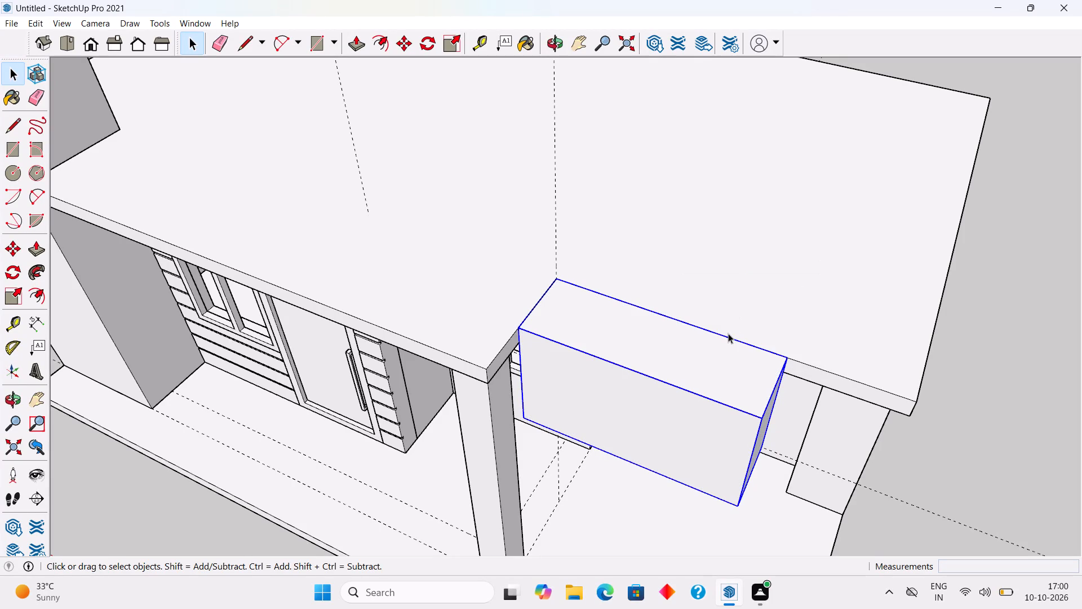
key(p)
key(space)
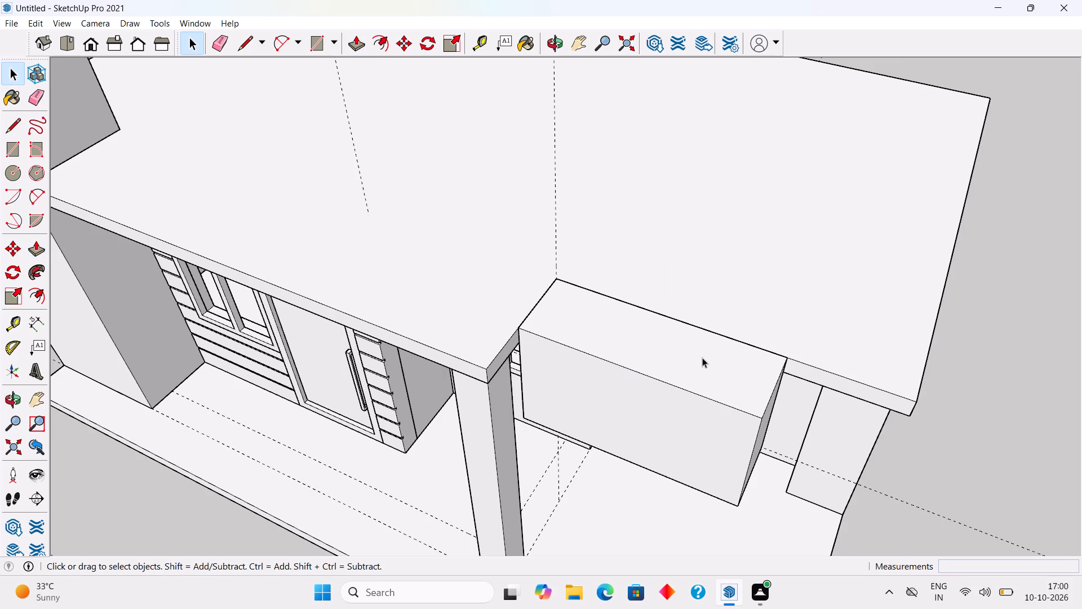
Push/Pull the top face of the projecting box group upward by 10' and leave the group.
triple_click(702, 358)
key(p)
click(702, 358)
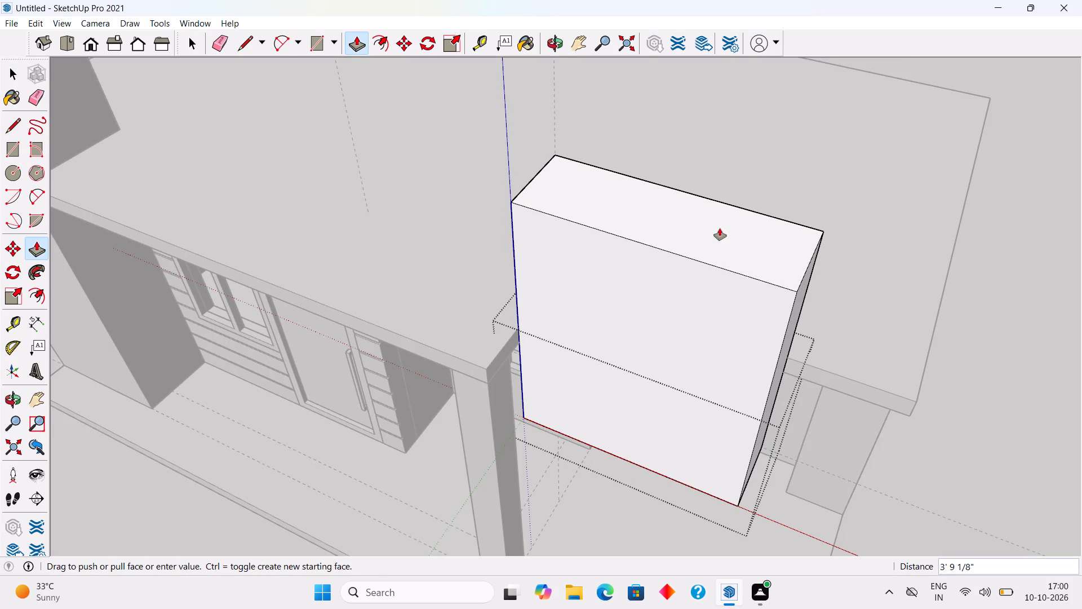
text(10')
key(Return)
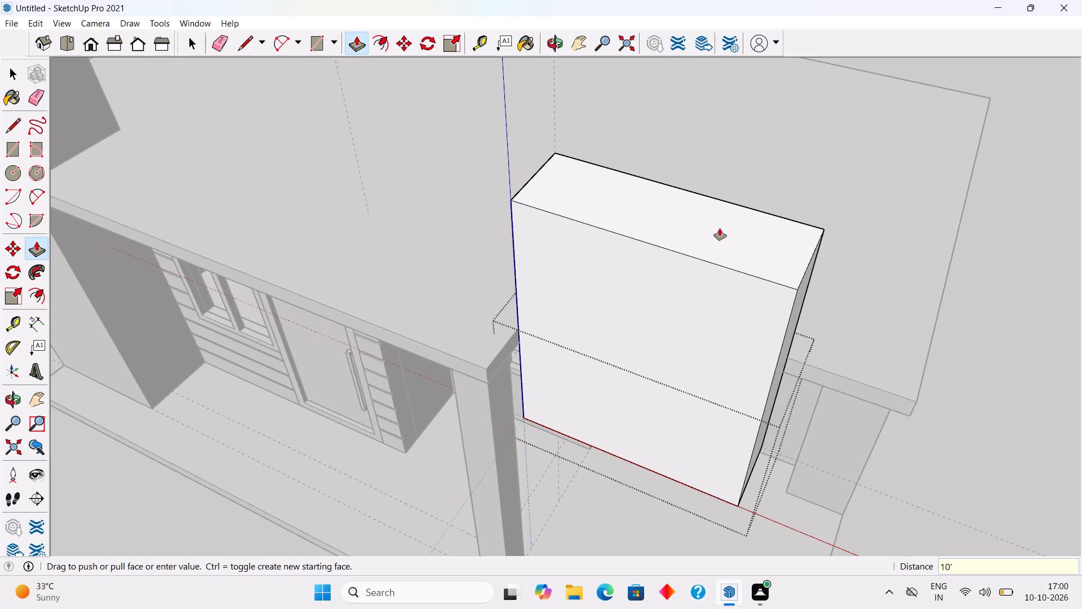
key(space)
scroll(720, 228, down, 4)
middle_drag(903, 294, 812, 236)
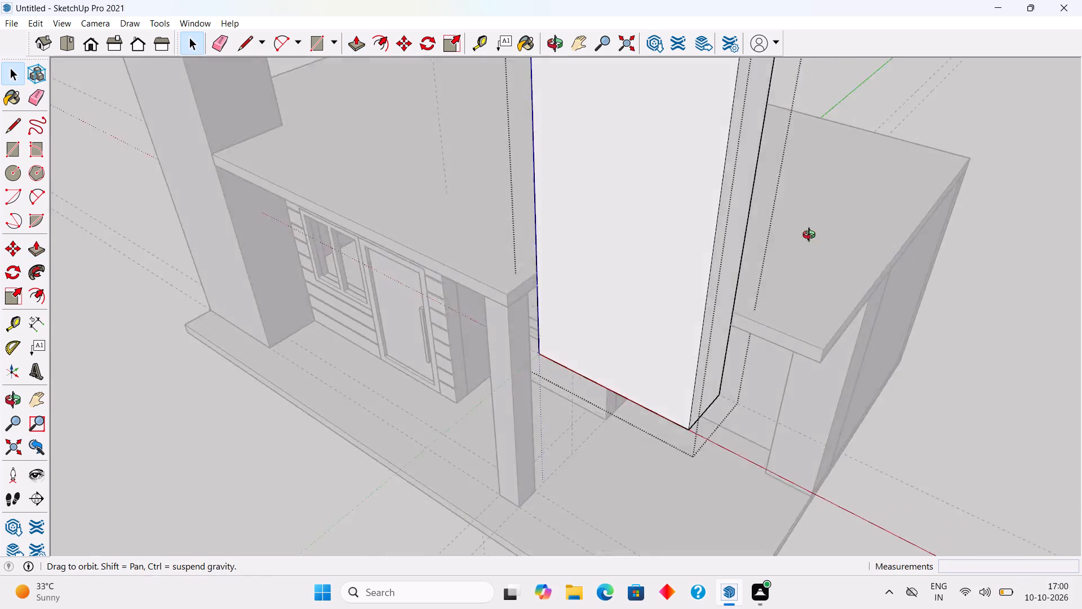
middle_drag(812, 236, 702, 231)
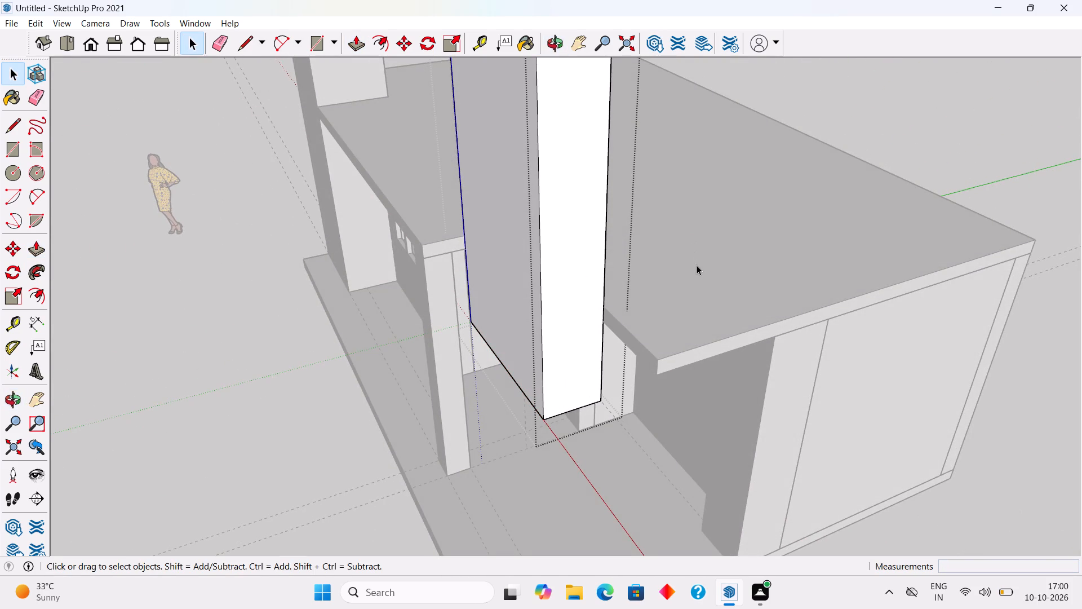
middle_drag(691, 307, 753, 249)
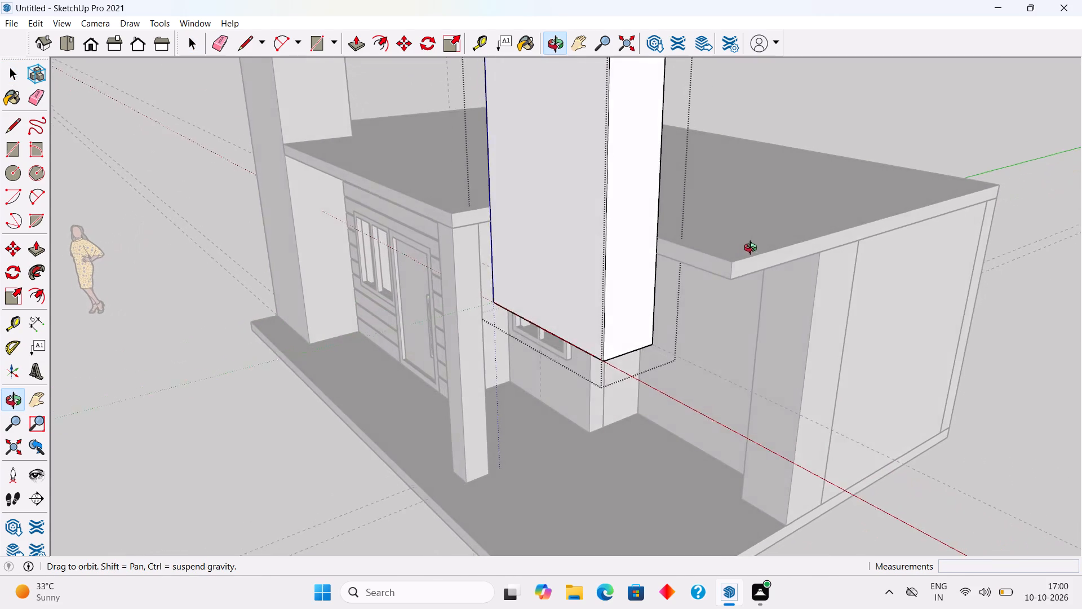
middle_drag(753, 249, 844, 271)
click(985, 312)
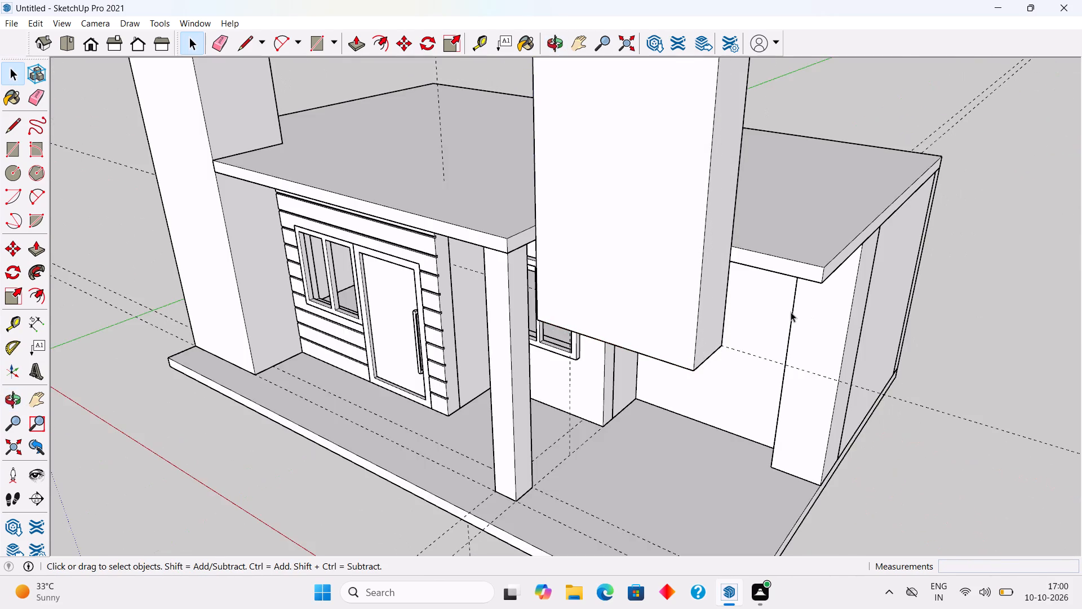
Push/Pull the tall box's end face outward about 11" toward the house's end wall.
middle_drag(789, 311, 875, 261)
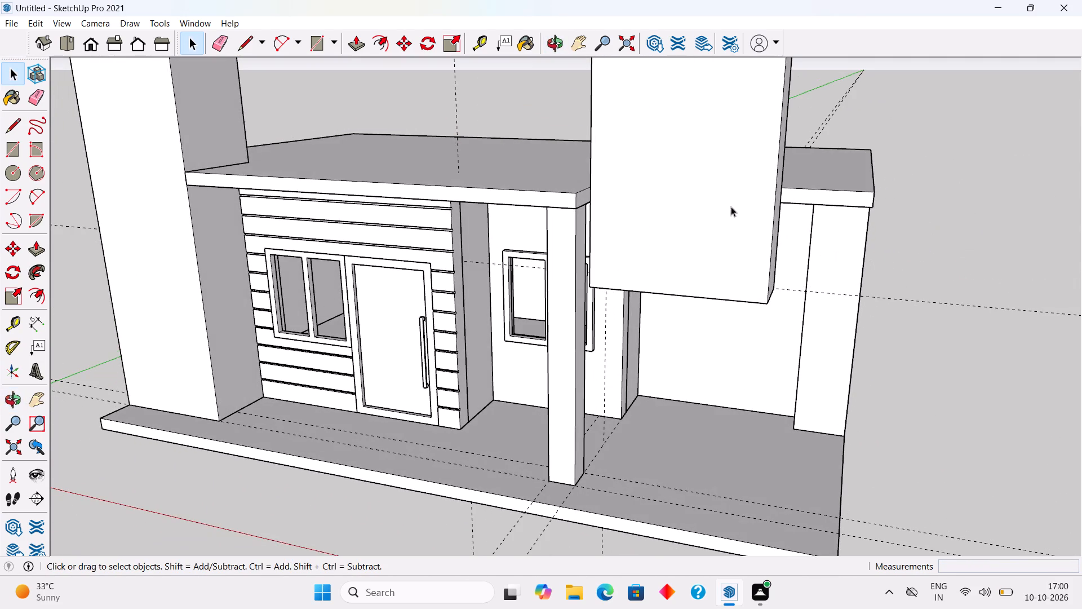
scroll(779, 206, up, 5)
middle_drag(784, 206, 706, 221)
triple_click(680, 223)
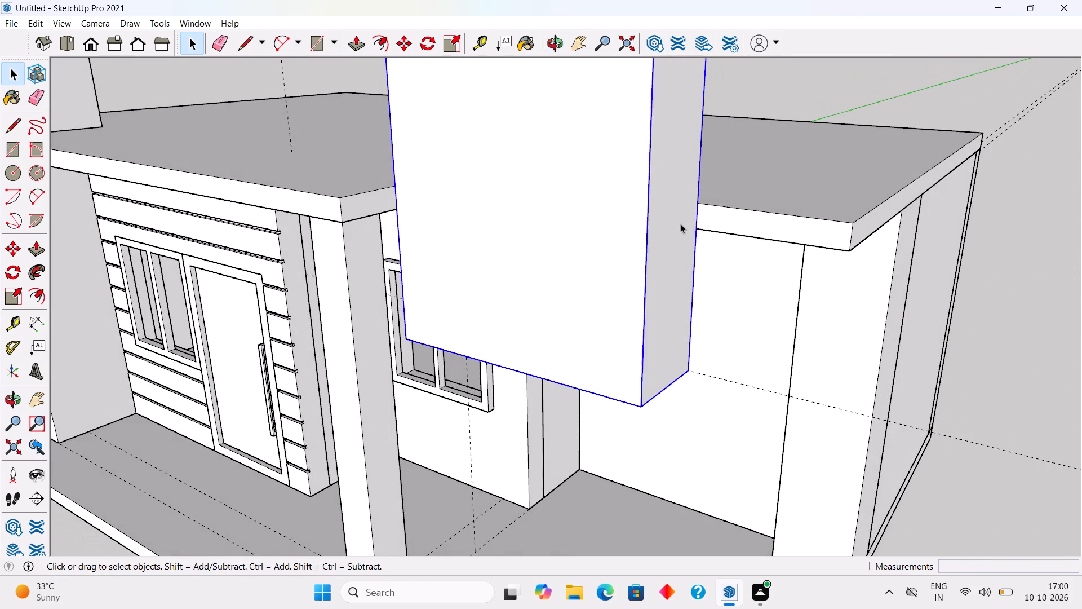
key(p)
click(680, 223)
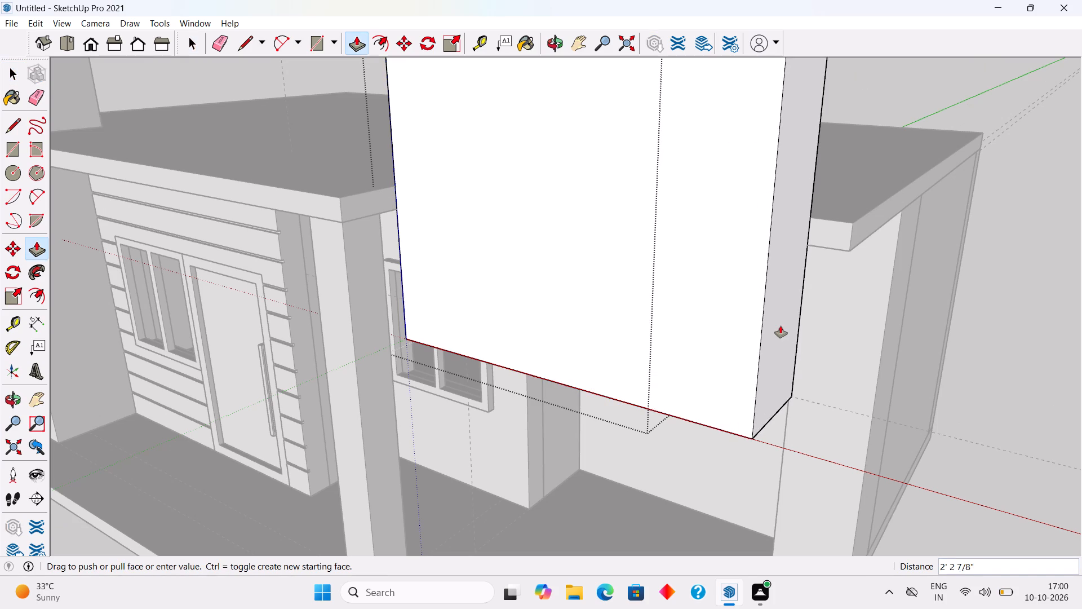
scroll(783, 430, down, 3)
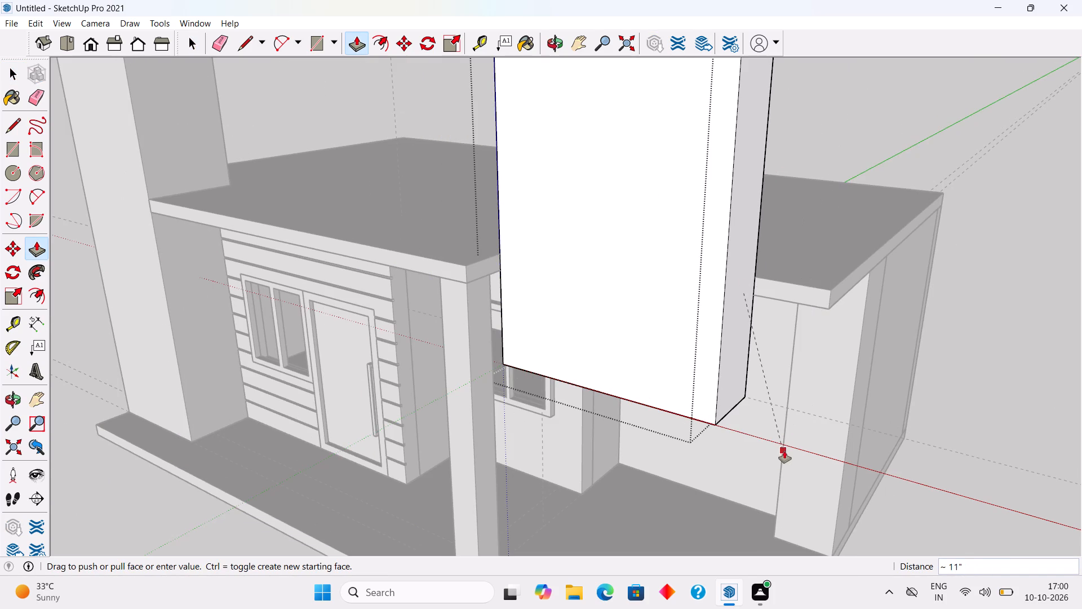
click(784, 451)
Push/Pull the tall box's same end face a further 2' outward and leave the group.
middle_drag(733, 382, 913, 378)
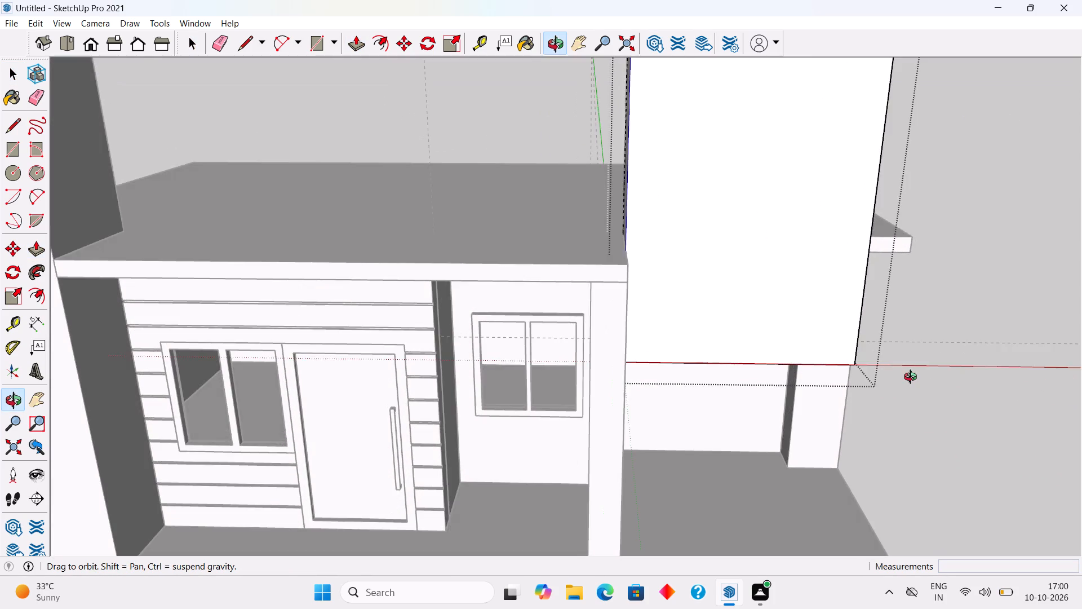
middle_drag(913, 378, 866, 359)
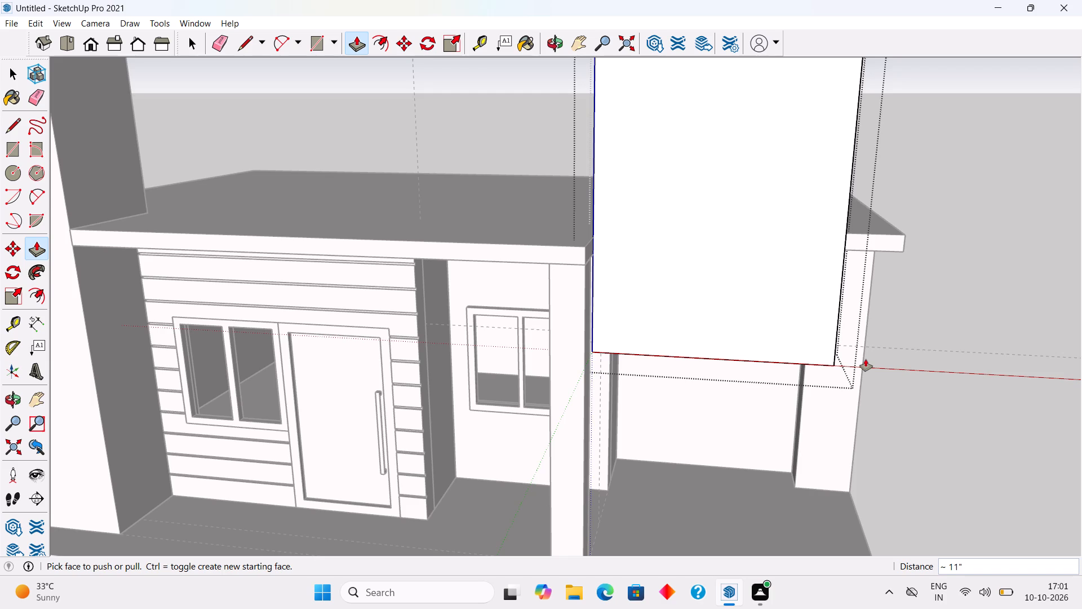
scroll(866, 359, down, 4)
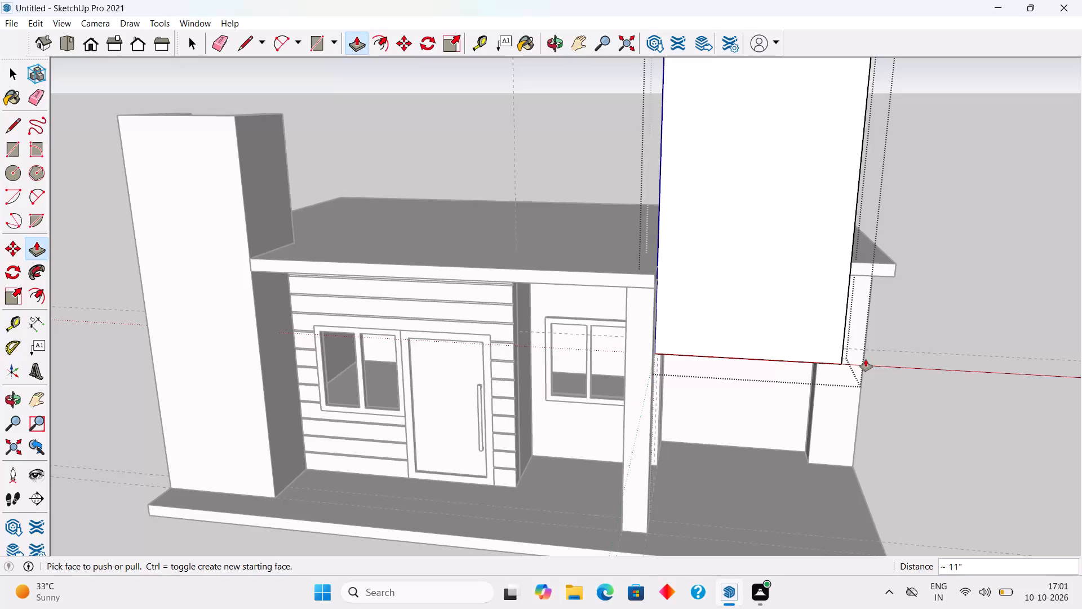
scroll(866, 359, down, 5)
middle_drag(853, 382, 850, 470)
scroll(853, 470, up, 2)
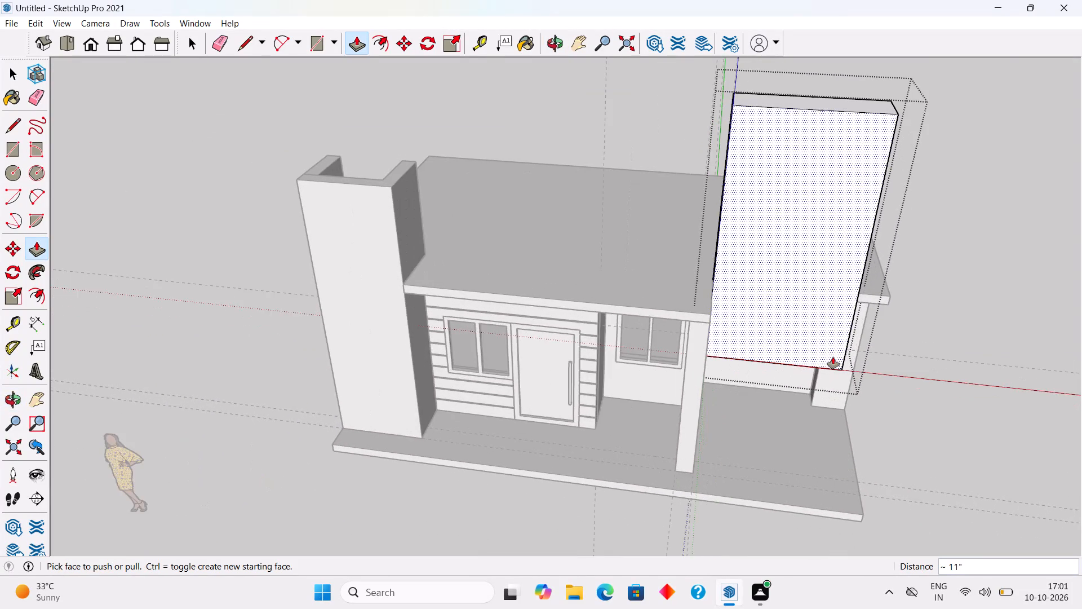
scroll(833, 357, up, 2)
middle_drag(881, 297, 729, 217)
click(781, 259)
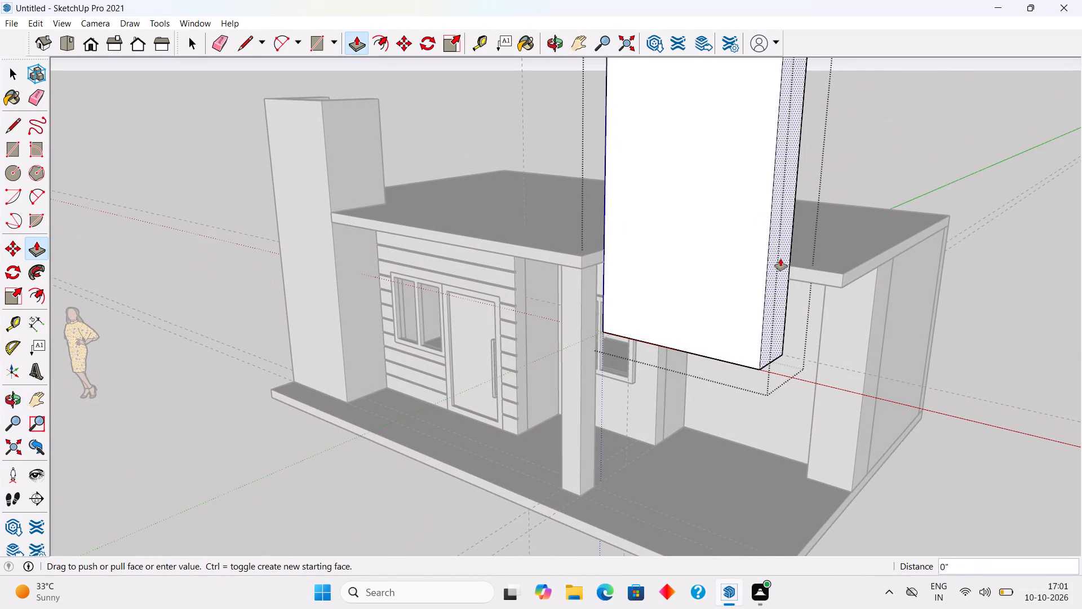
click(858, 408)
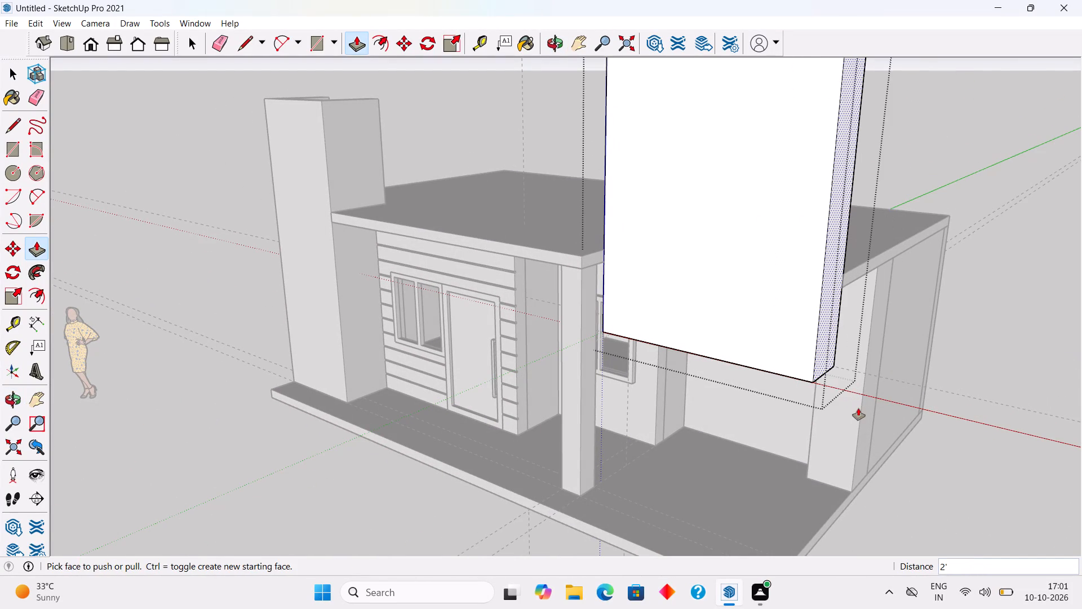
key(space)
click(957, 487)
Select the porch column and measure along the platform's front edge from the column to the platform's end corner.
middle_drag(524, 197, 725, 231)
scroll(725, 231, down, 8)
middle_drag(827, 184, 784, 121)
scroll(784, 121, up, 1)
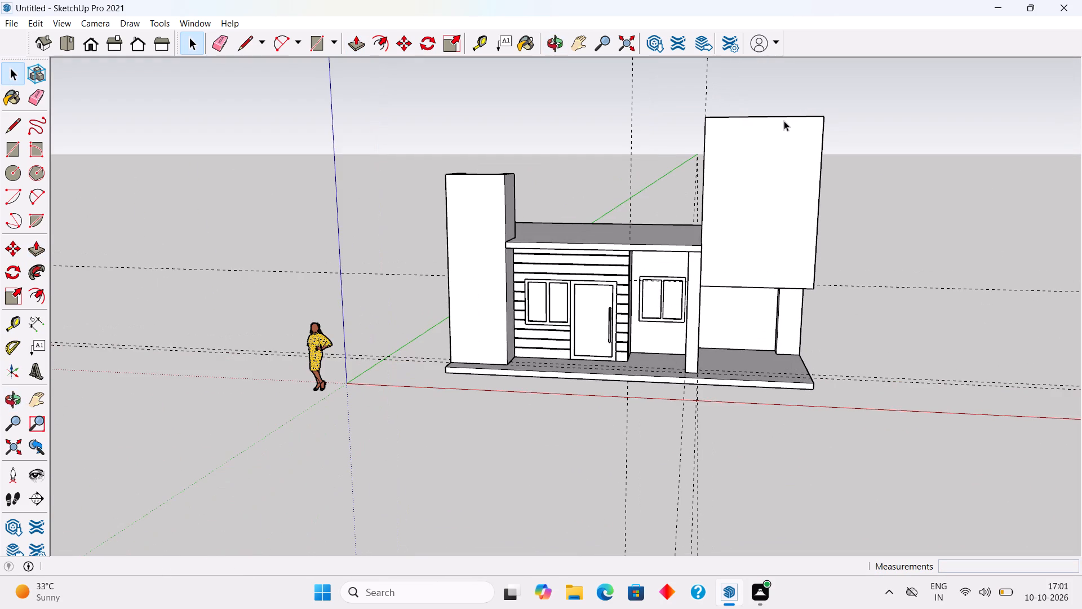
middle_drag(792, 156, 800, 276)
scroll(812, 301, up, 1)
scroll(739, 310, up, 4)
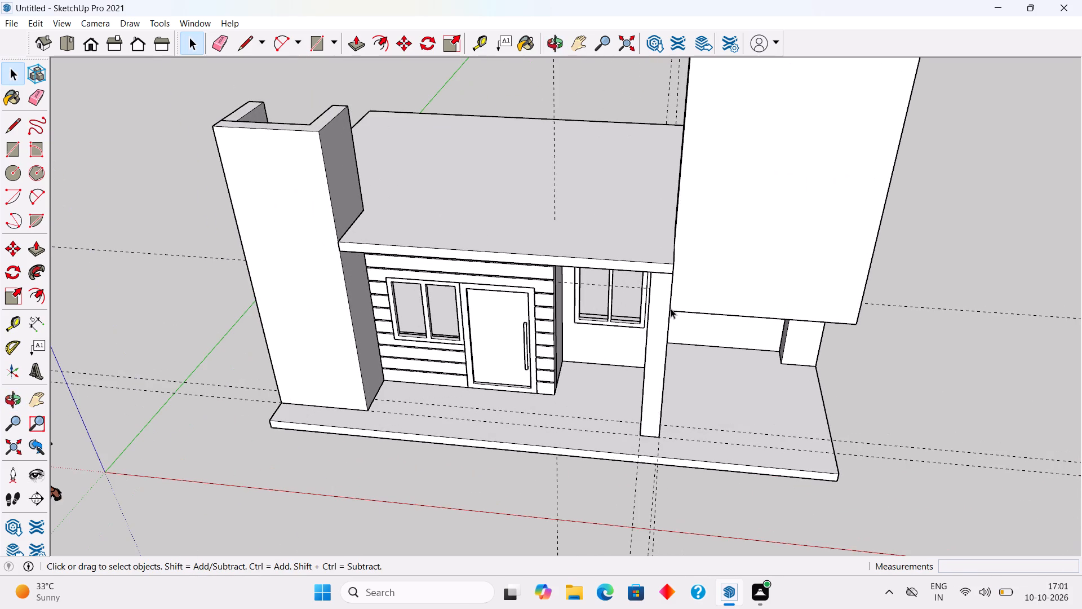
click(671, 308)
middle_drag(702, 246, 561, 130)
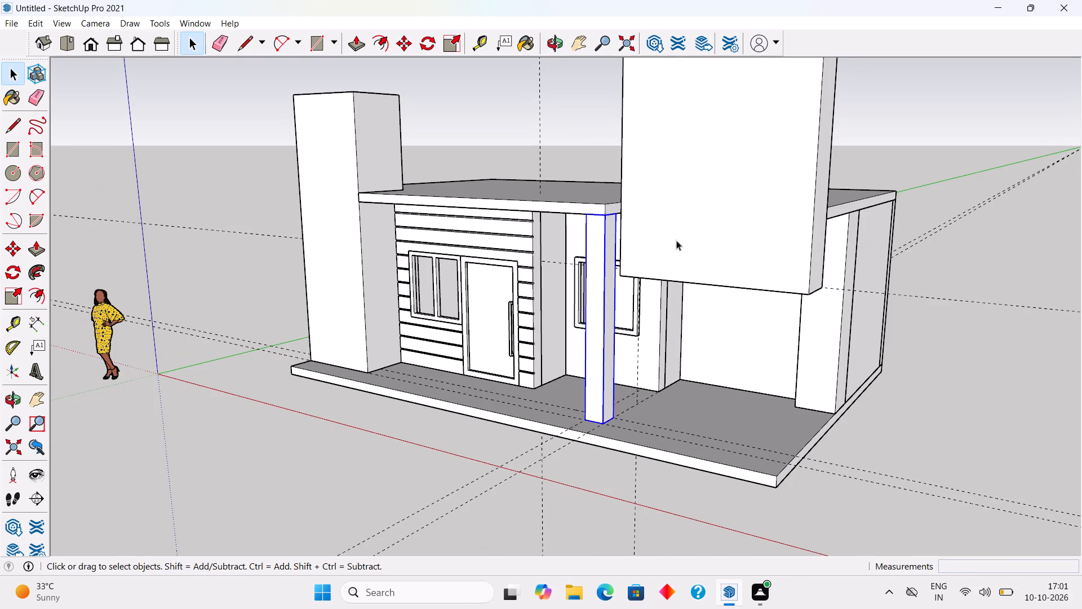
middle_drag(786, 348, 873, 407)
key(t)
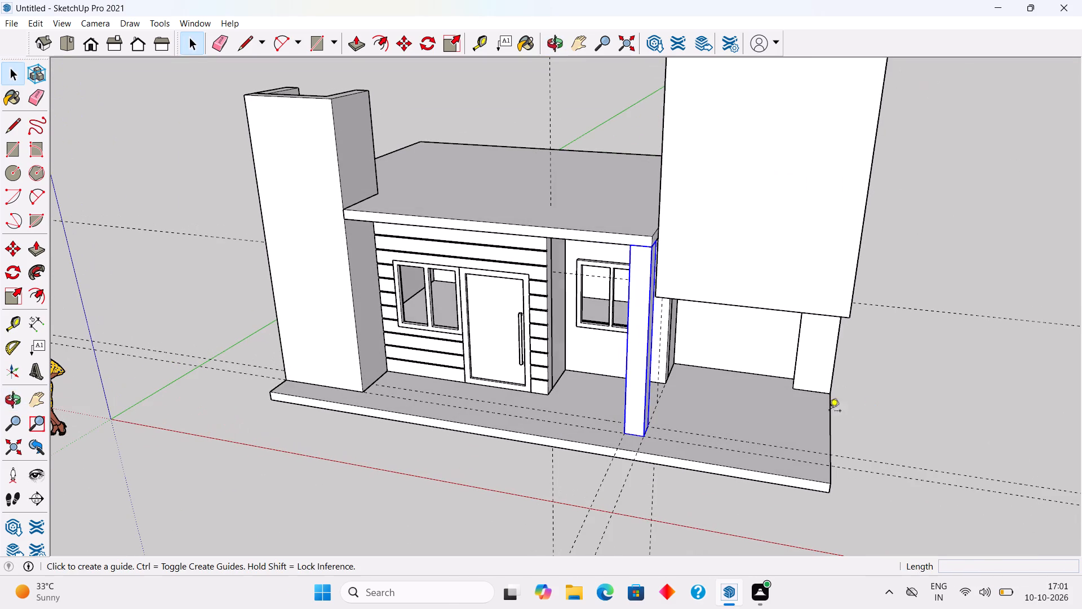
click(639, 447)
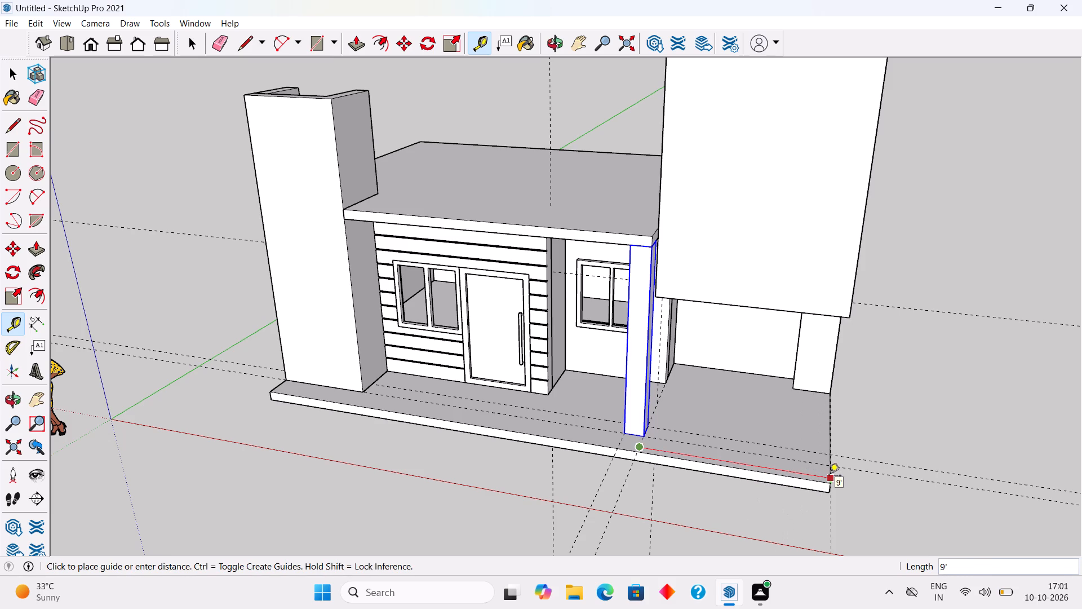
key(space)
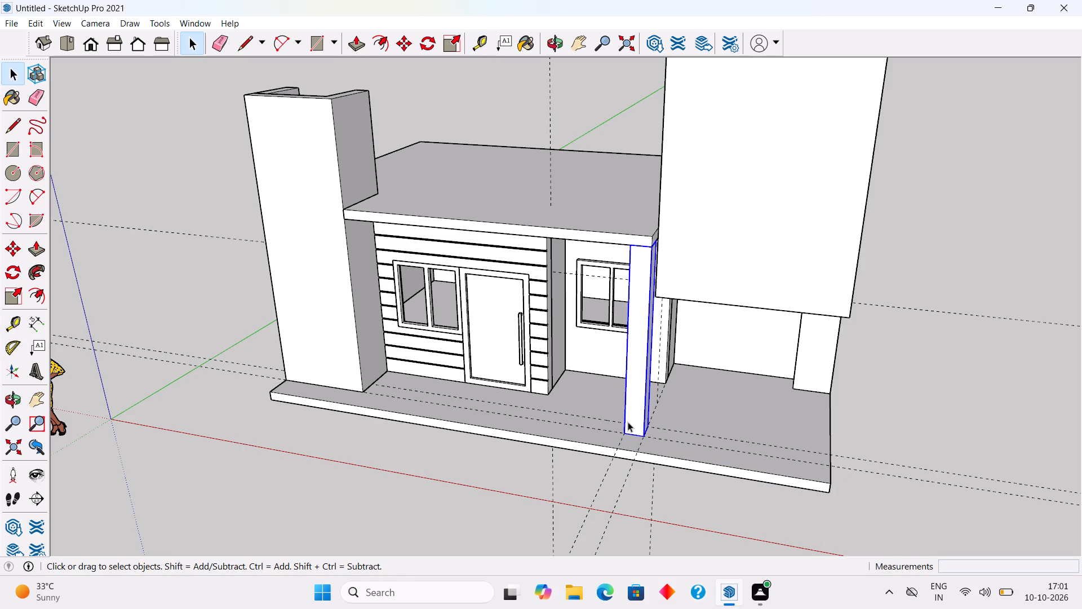
Copy the porch column 9' along the red axis to the far end of the platform.
key(m)
click(632, 430)
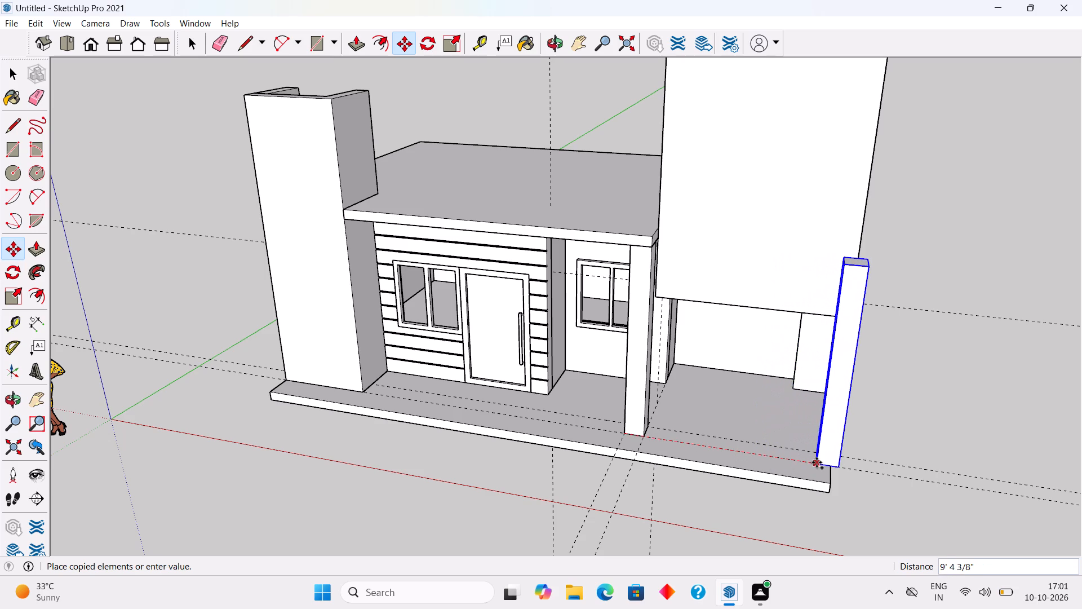
text(9')
key(Return)
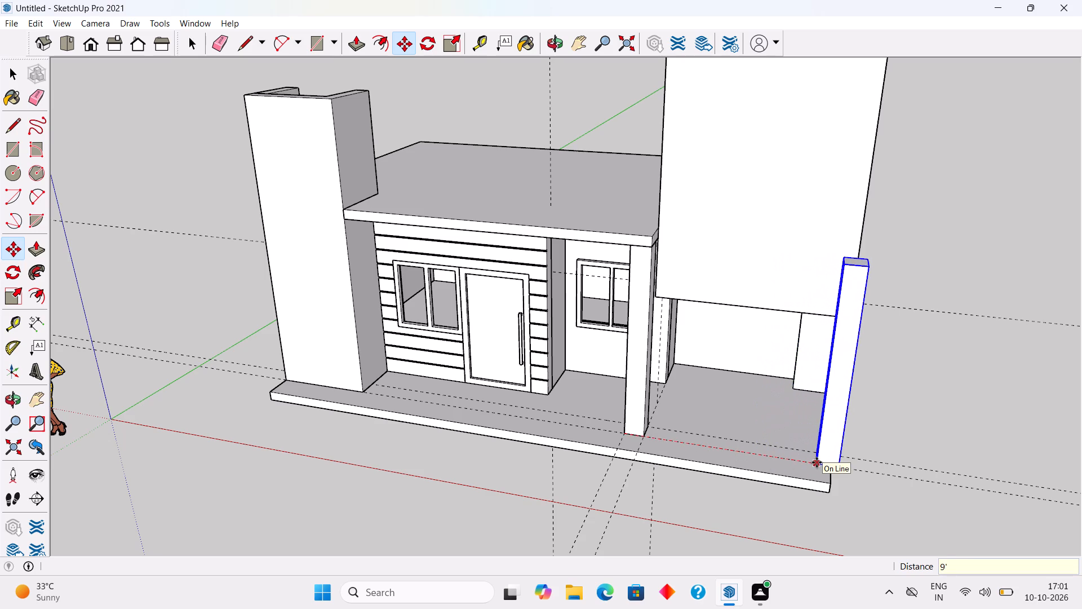
key(space)
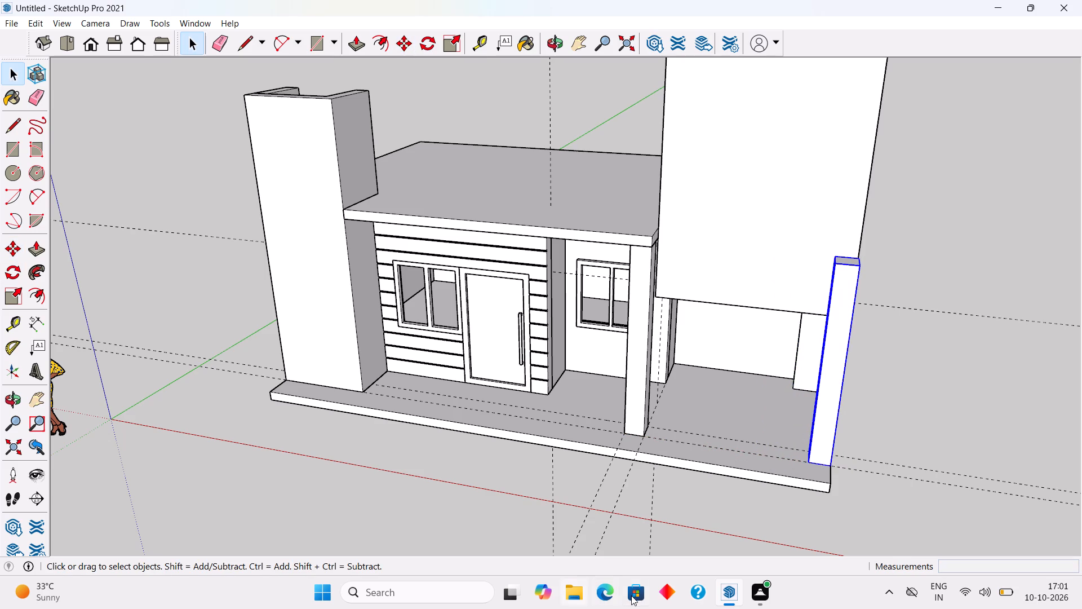
click(912, 343)
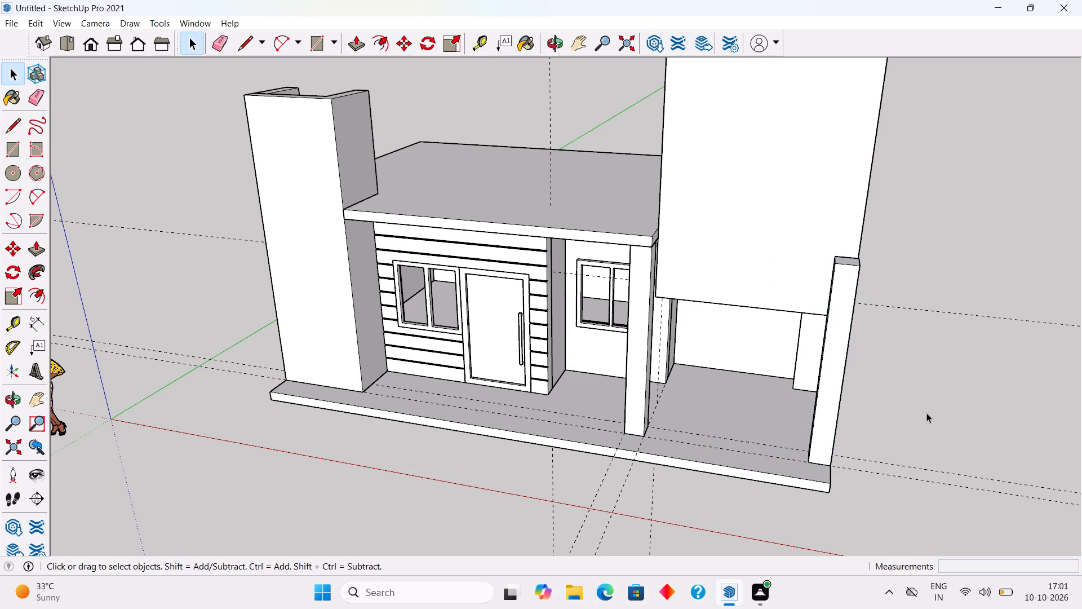
Examine the copied column's placement relative to the tall box, the roof and the platform from several sides.
middle_drag(926, 413, 926, 328)
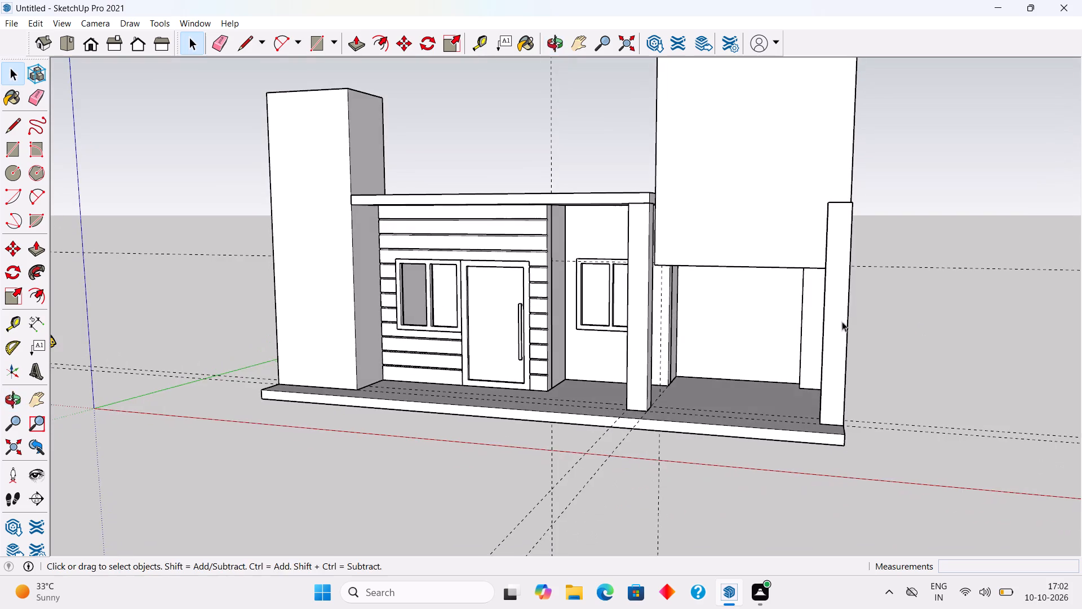
middle_drag(706, 311, 1048, 398)
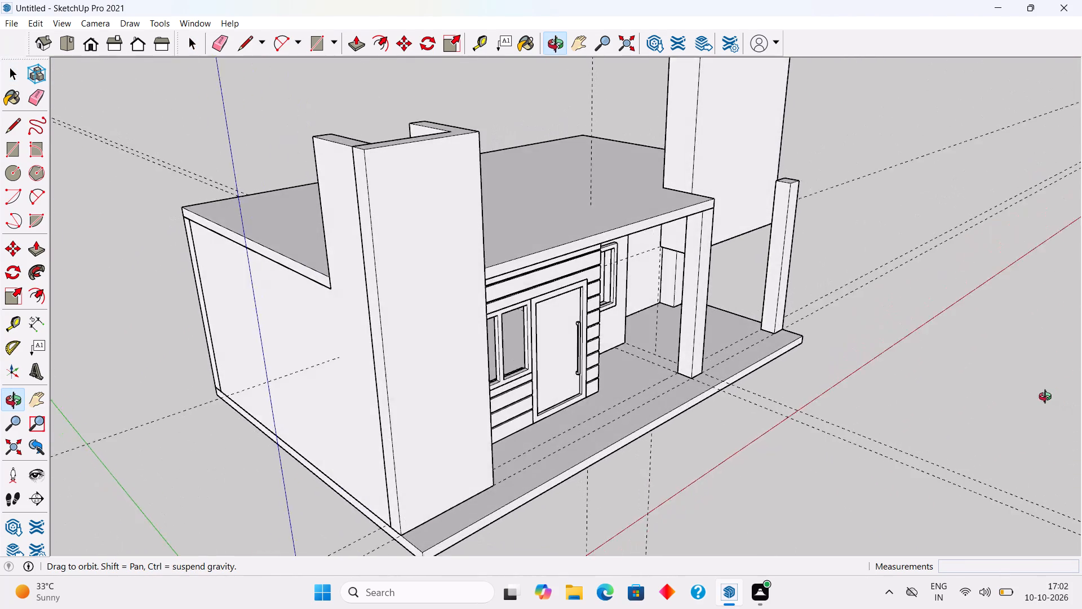
middle_drag(1048, 398, 401, 442)
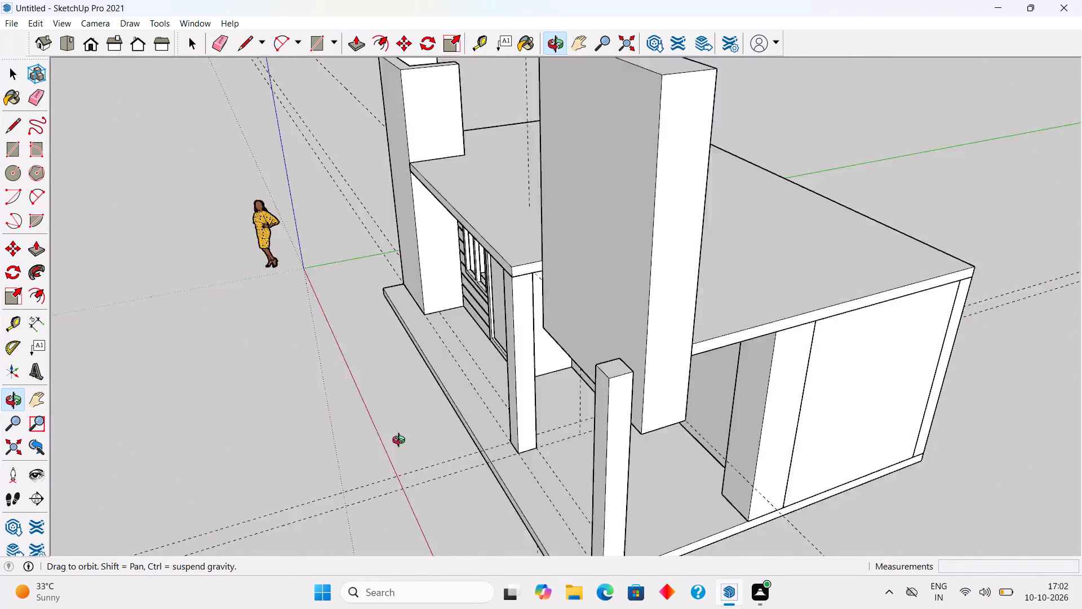
middle_drag(401, 442, 423, 422)
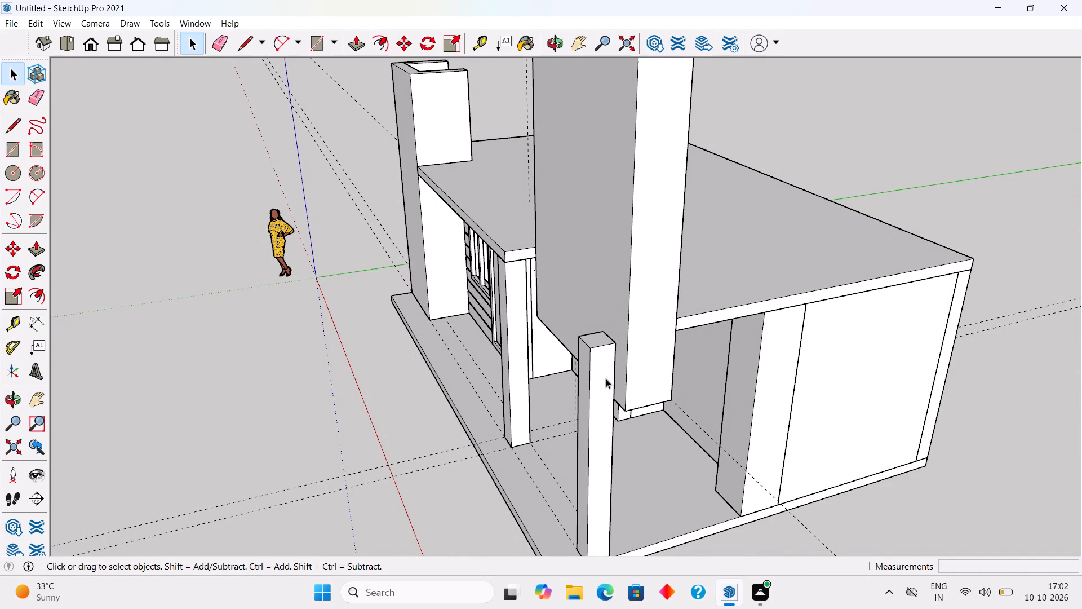
middle_drag(610, 361, 614, 373)
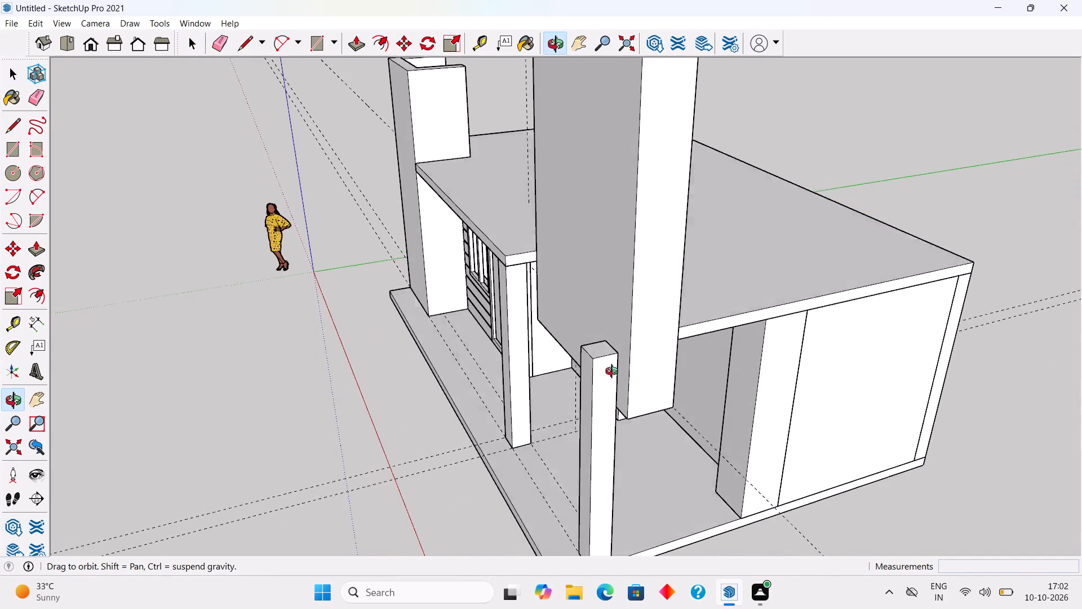
middle_drag(614, 373, 791, 353)
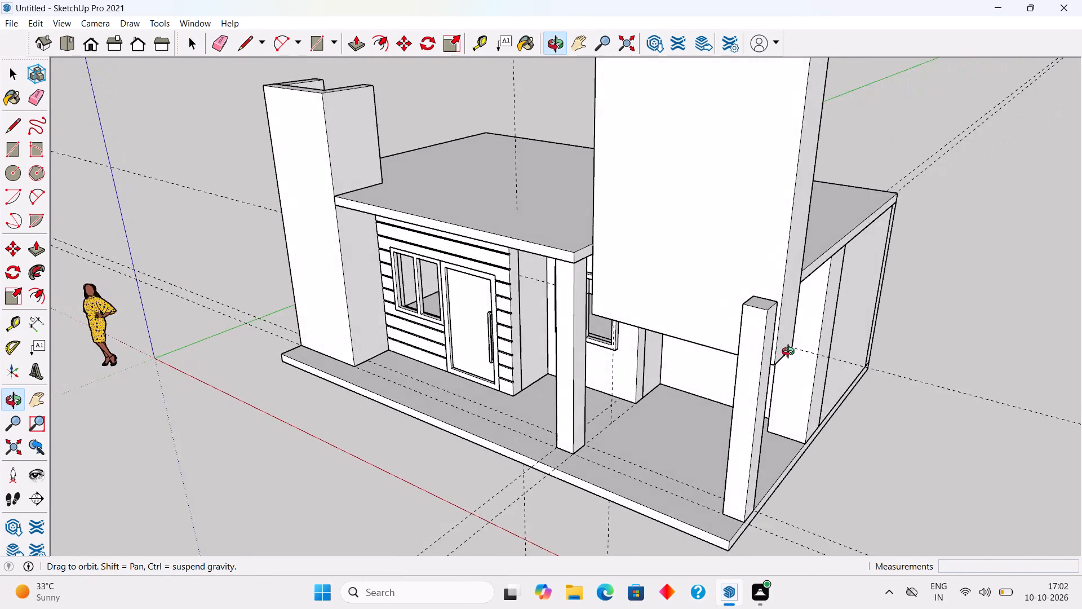
middle_drag(791, 353, 855, 346)
scroll(857, 342, down, 8)
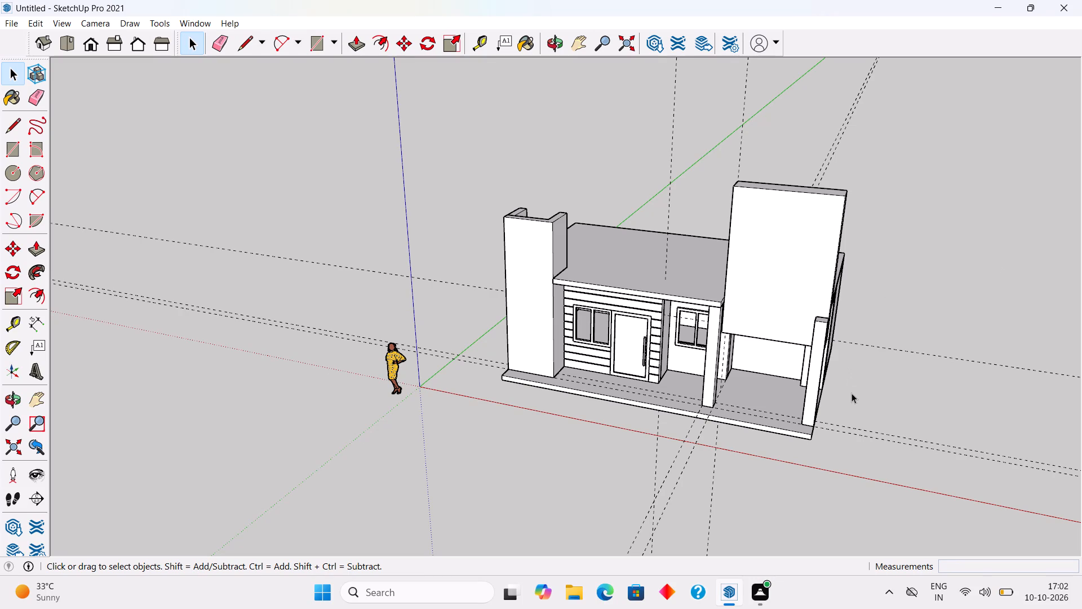
middle_drag(848, 390, 667, 361)
middle_drag(761, 461, 715, 434)
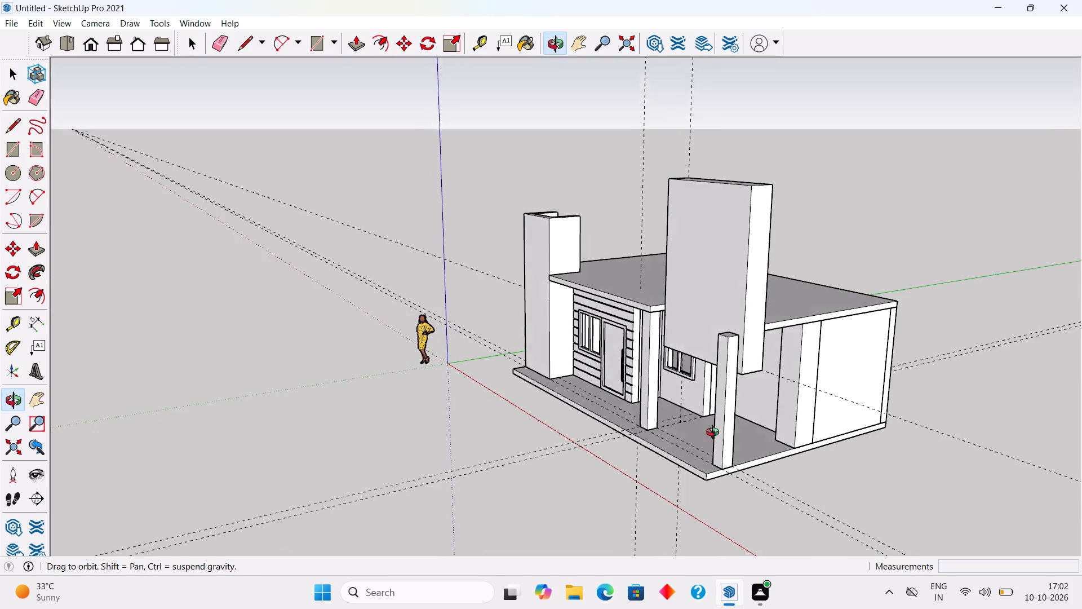
middle_drag(715, 434, 613, 403)
Push/Pull the platform's end face beside the copied column 1' outward and leave the group.
scroll(699, 506, up, 5)
triple_click(664, 439)
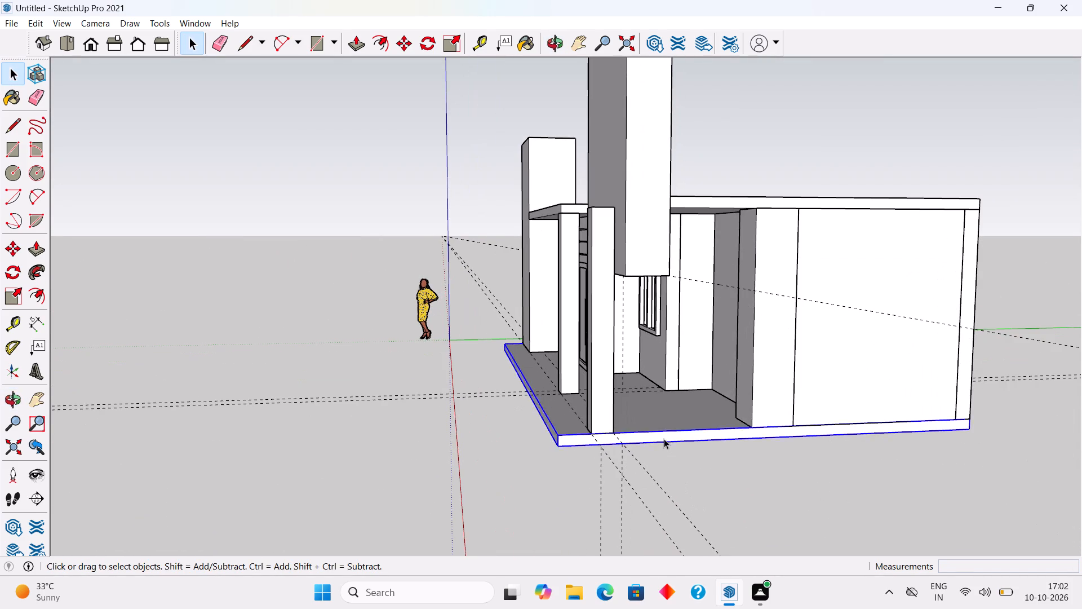
key(p)
click(664, 439)
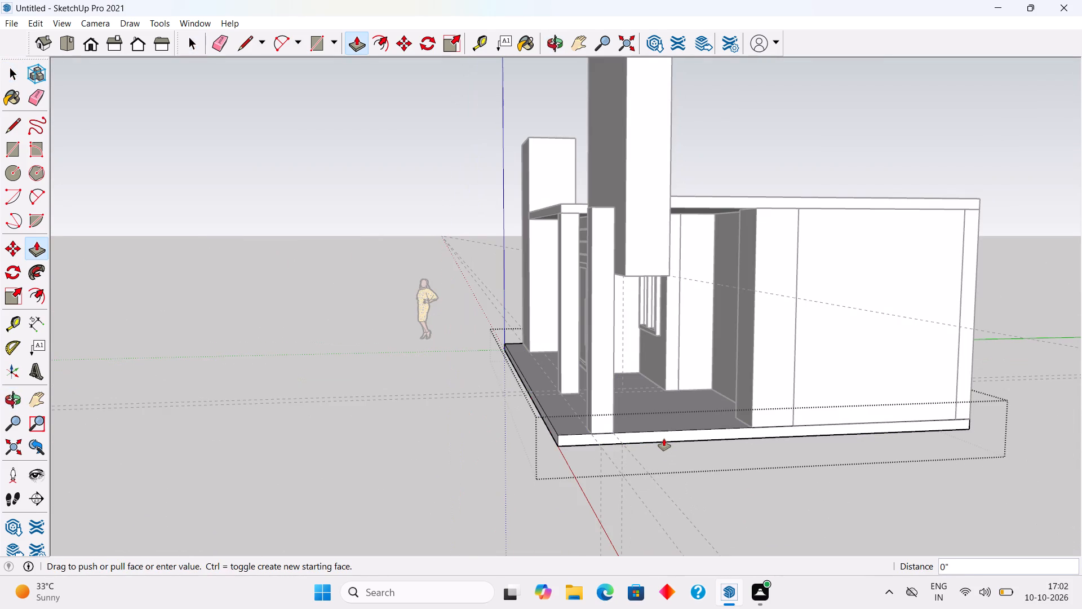
text(1')
key(Return)
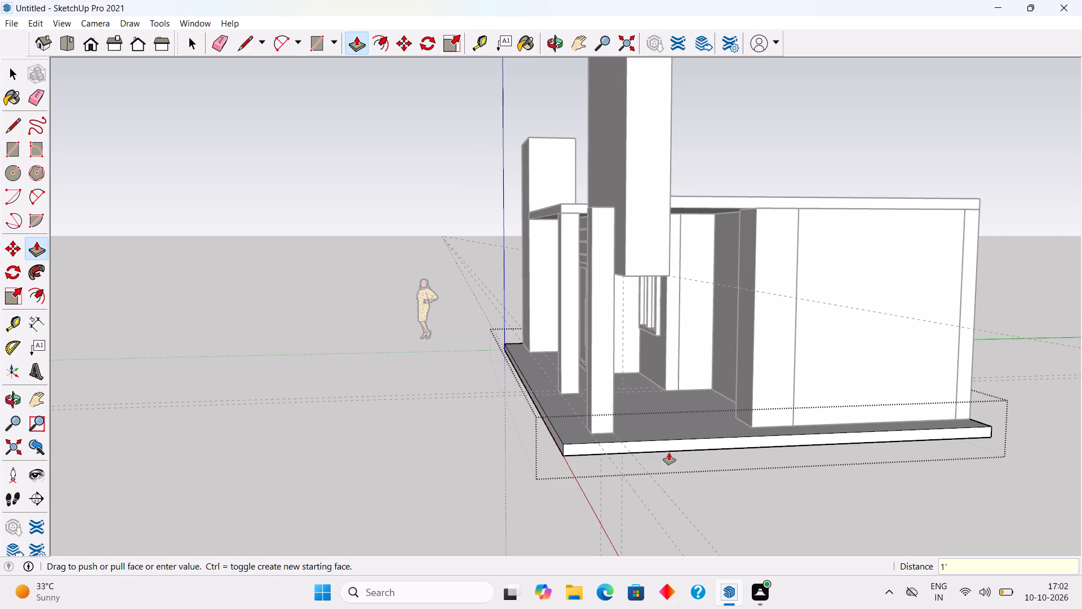
key(space)
click(494, 434)
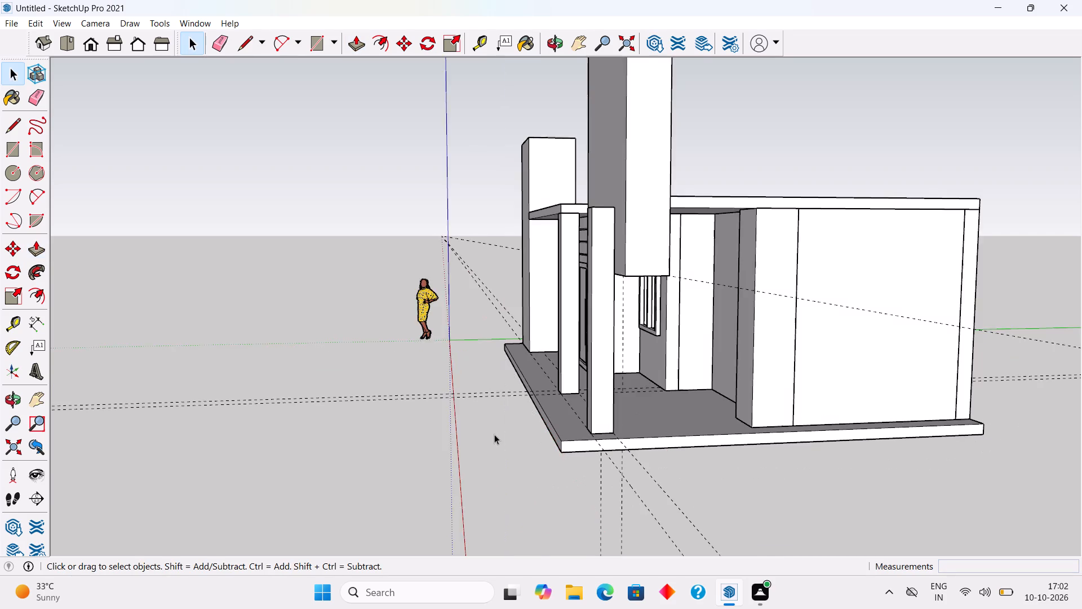
Examine the extended platform, the porch columns and the tall box from the front and the corner.
middle_drag(504, 438, 815, 490)
scroll(815, 490, down, 5)
middle_drag(724, 280, 795, 293)
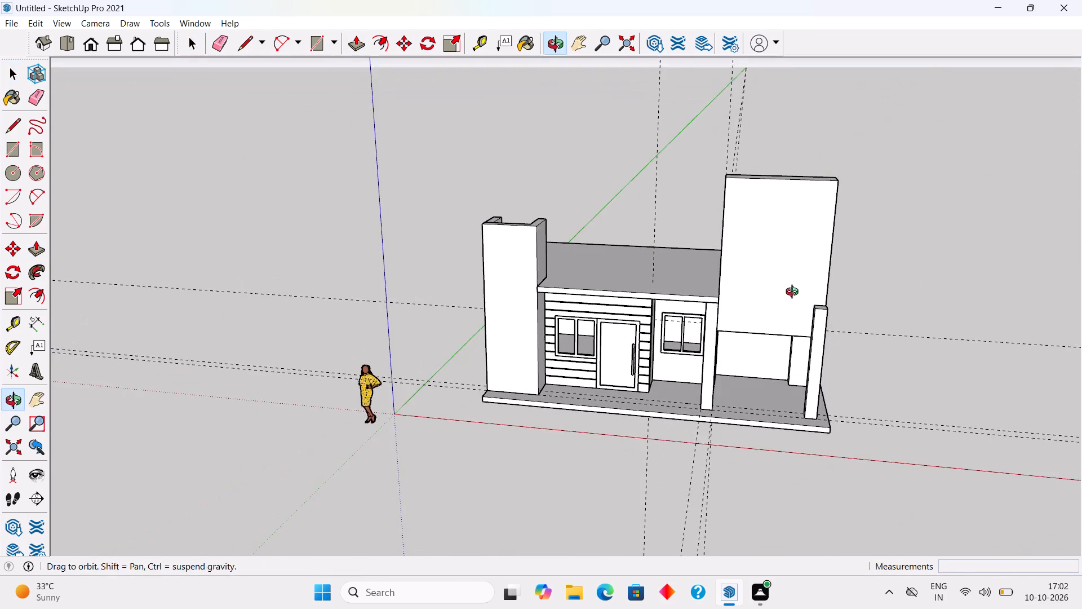
middle_drag(795, 293, 795, 293)
scroll(795, 293, up, 2)
scroll(795, 293, down, 2)
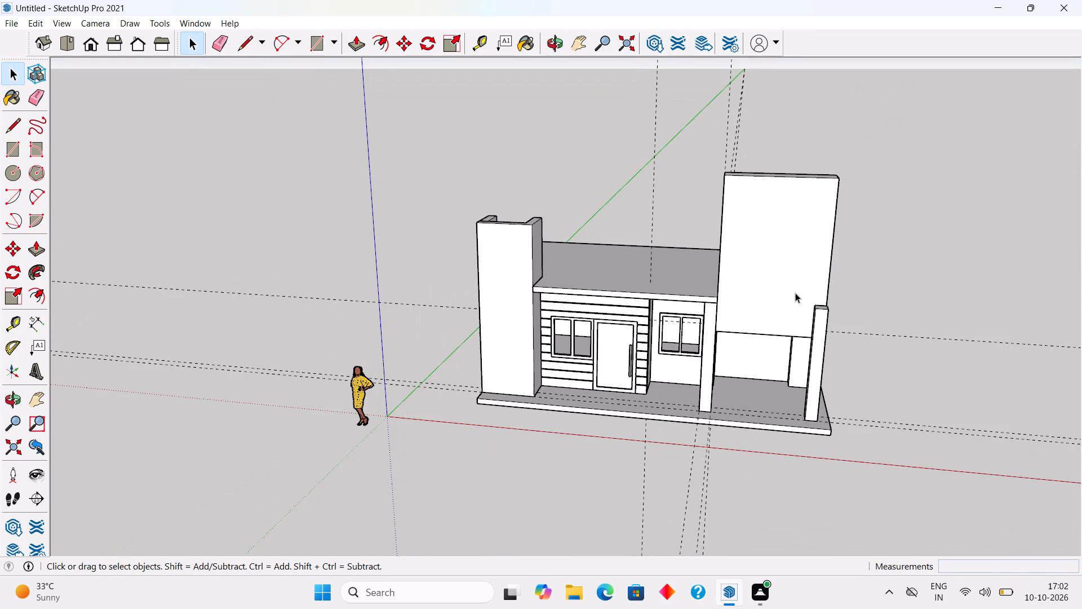
middle_drag(683, 336, 564, 355)
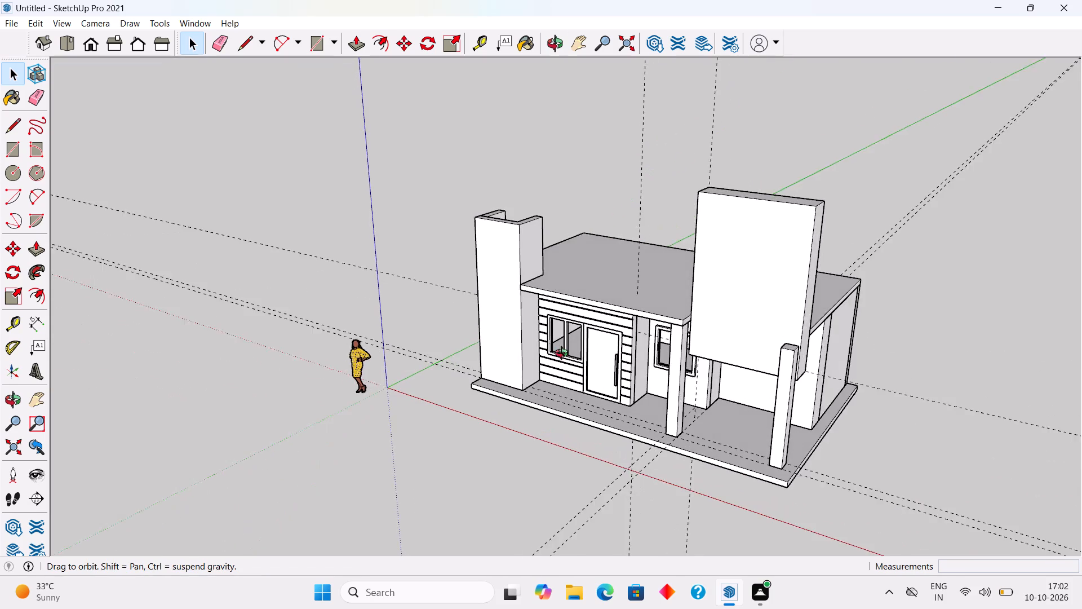
middle_drag(564, 355, 553, 348)
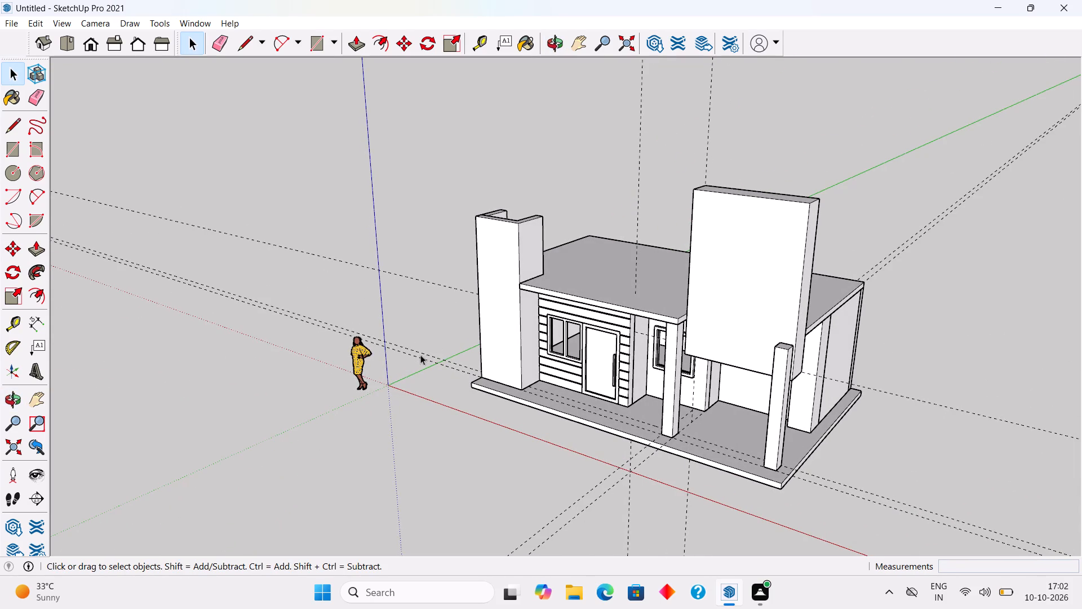
Place a guide line 1' back from the roof slab's front edge, between the tower and the tall box.
middle_drag(427, 377, 576, 566)
scroll(575, 211, up, 4)
middle_drag(596, 288, 628, 396)
scroll(633, 401, up, 6)
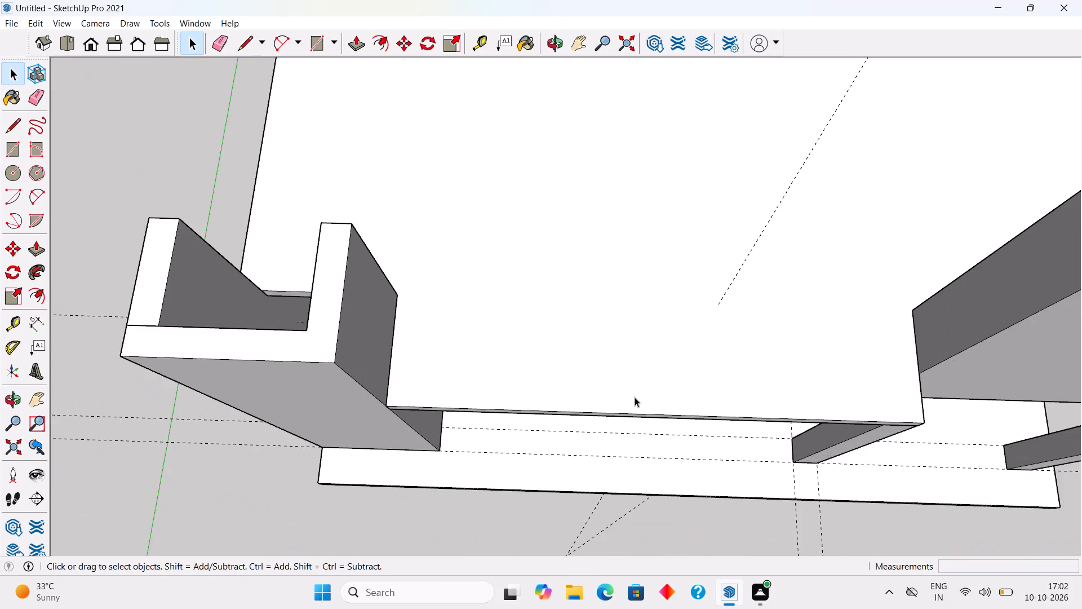
scroll(635, 397, up, 2)
key(t)
click(642, 418)
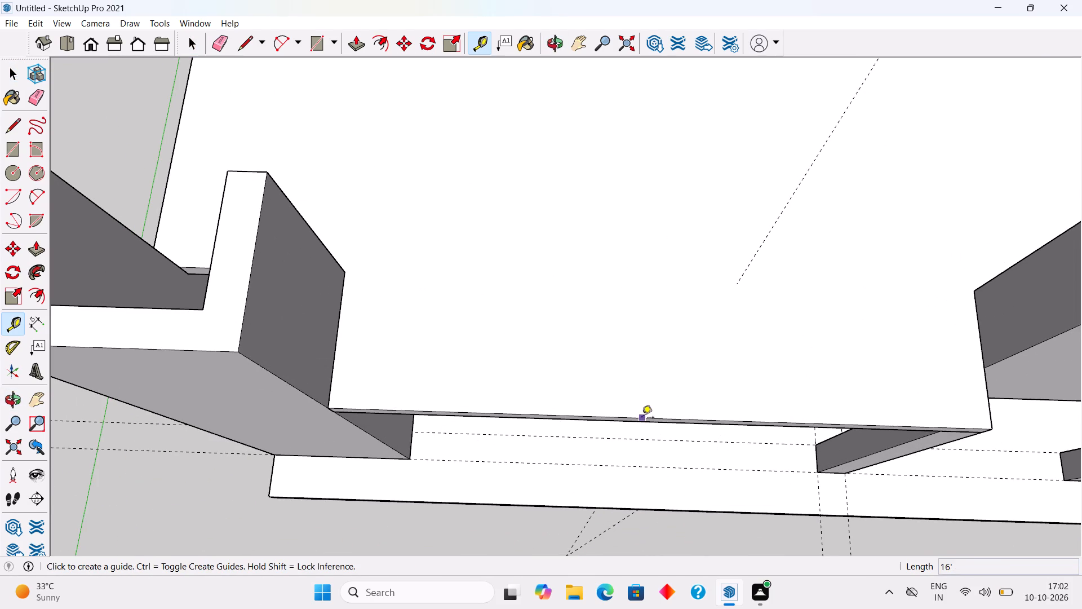
text(1')
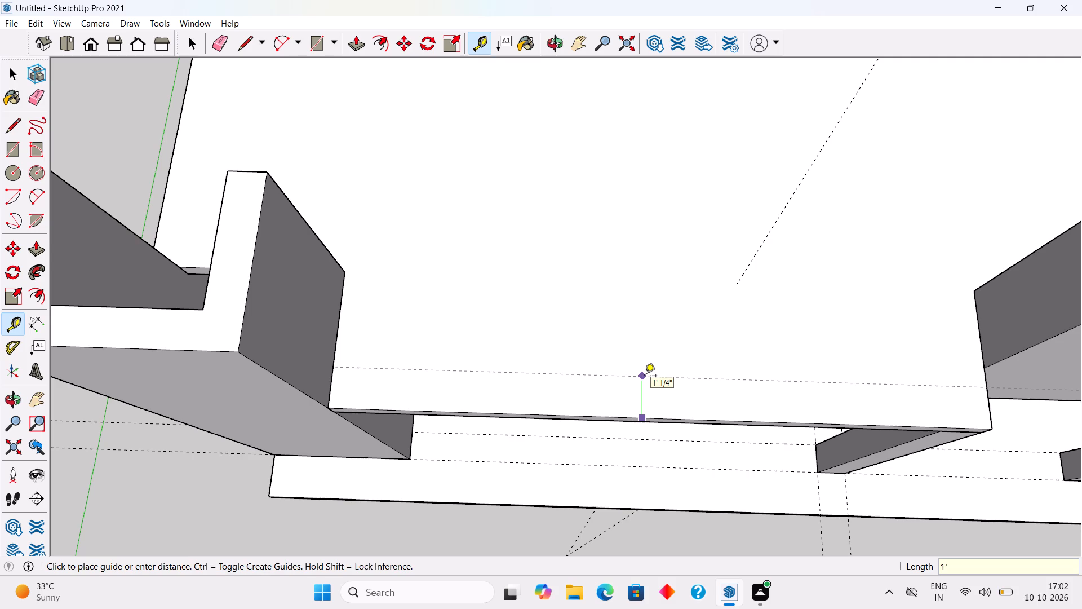
key(Return)
key(space)
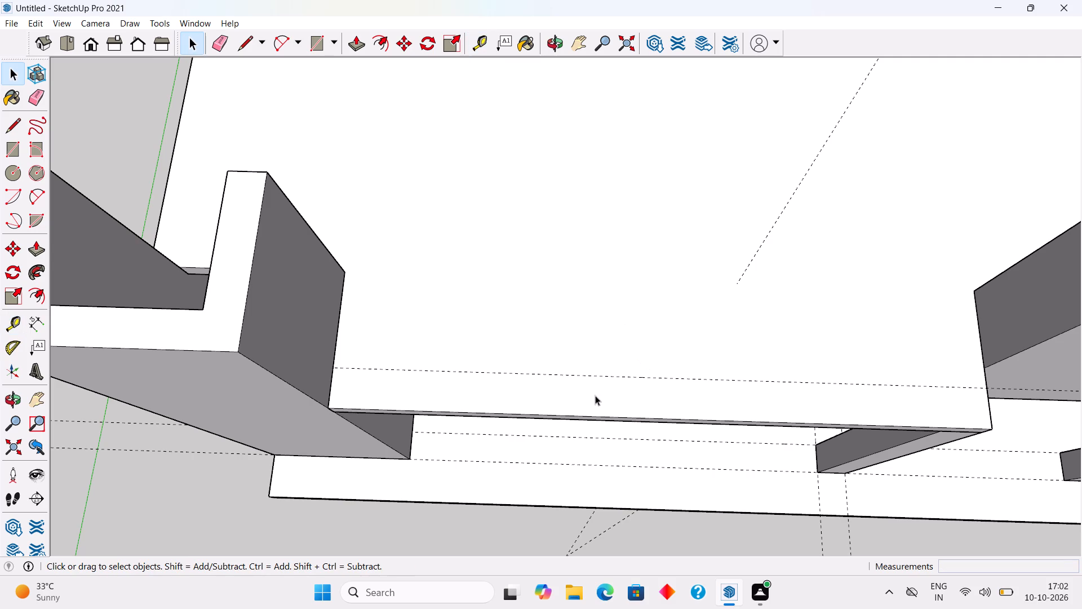
Inside the roof group, draw a 16' line along the guide to split off a front strip of the roof's top face.
triple_click(595, 395)
key(l)
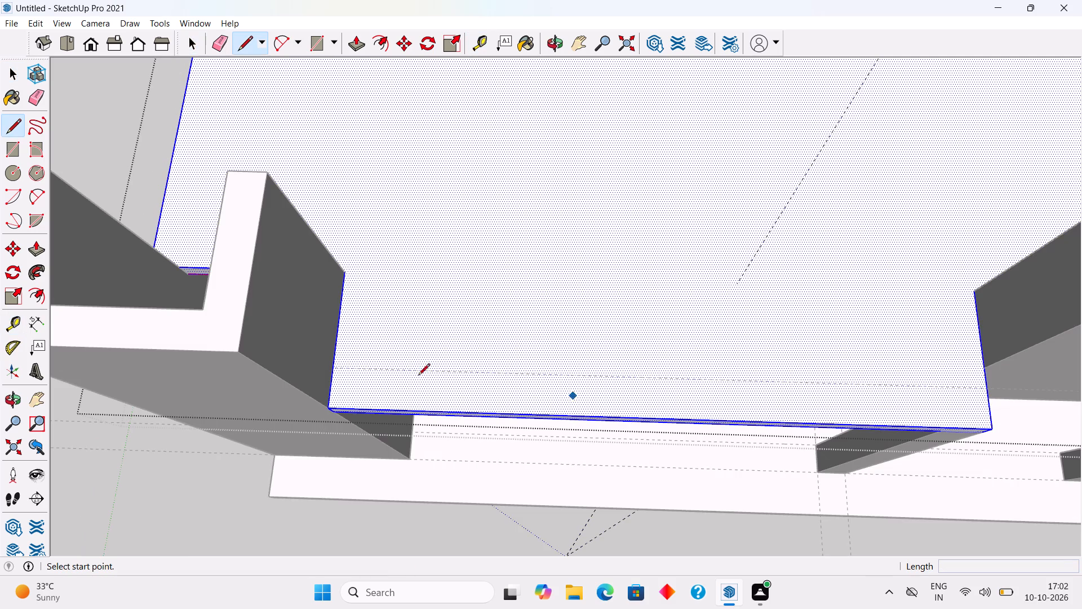
click(336, 371)
click(990, 391)
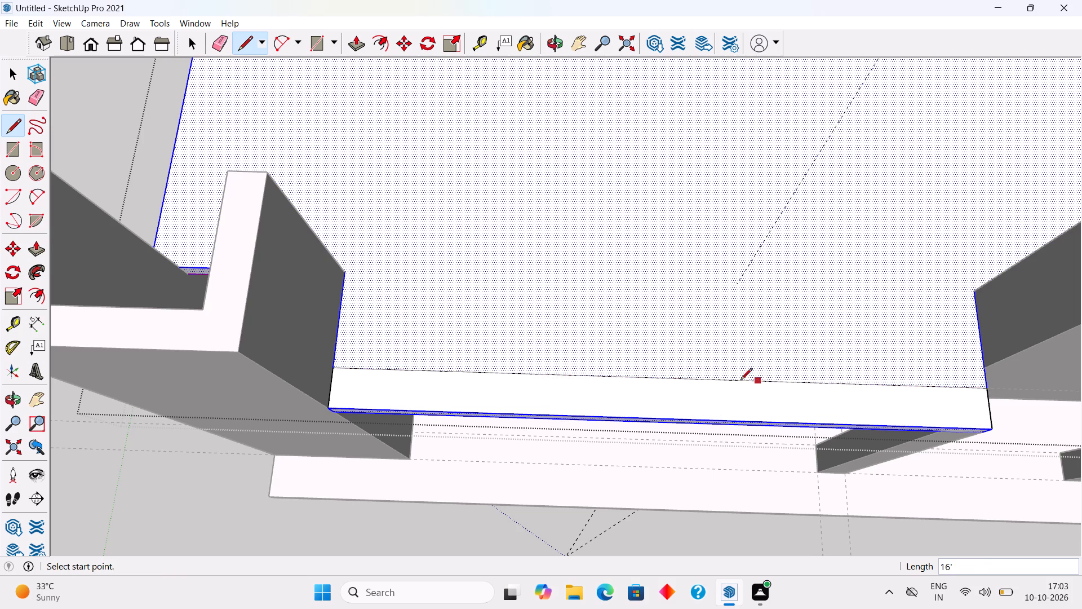
key(space)
Push/Pull the front roof strip 1' upward as a parapet and leave the roof group.
text(p)
click(694, 394)
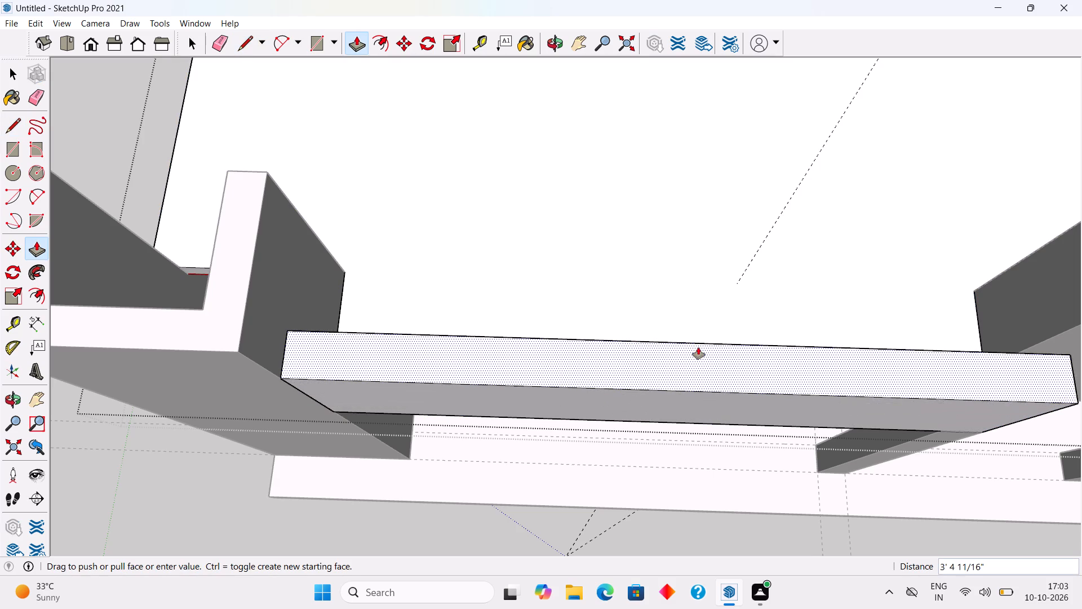
text(1')
key(Return)
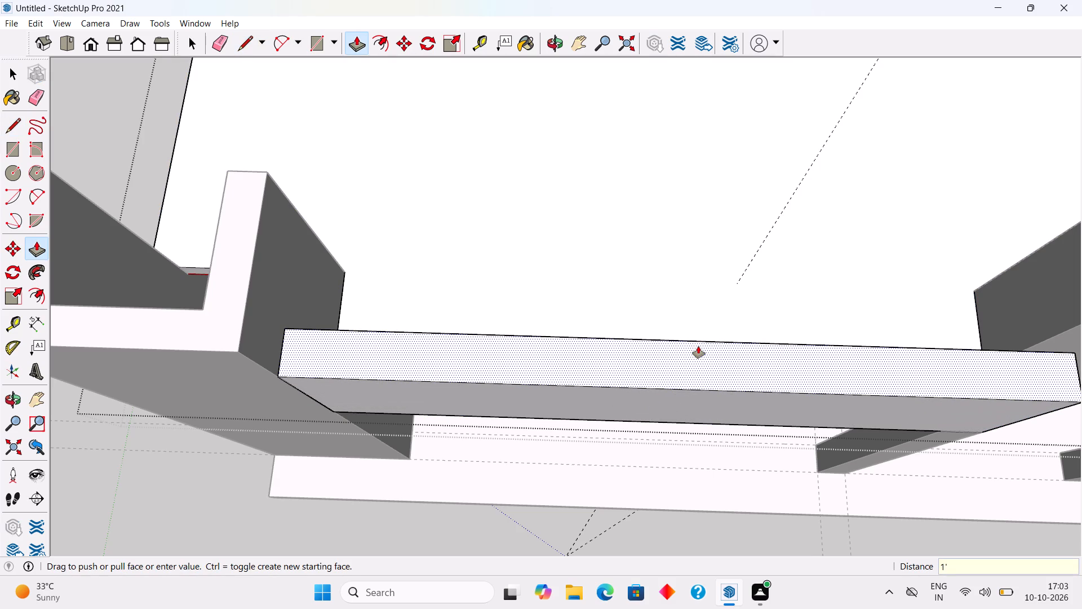
key(space)
scroll(699, 346, down, 7)
middle_drag(685, 376, 644, 73)
scroll(644, 73, up, 1)
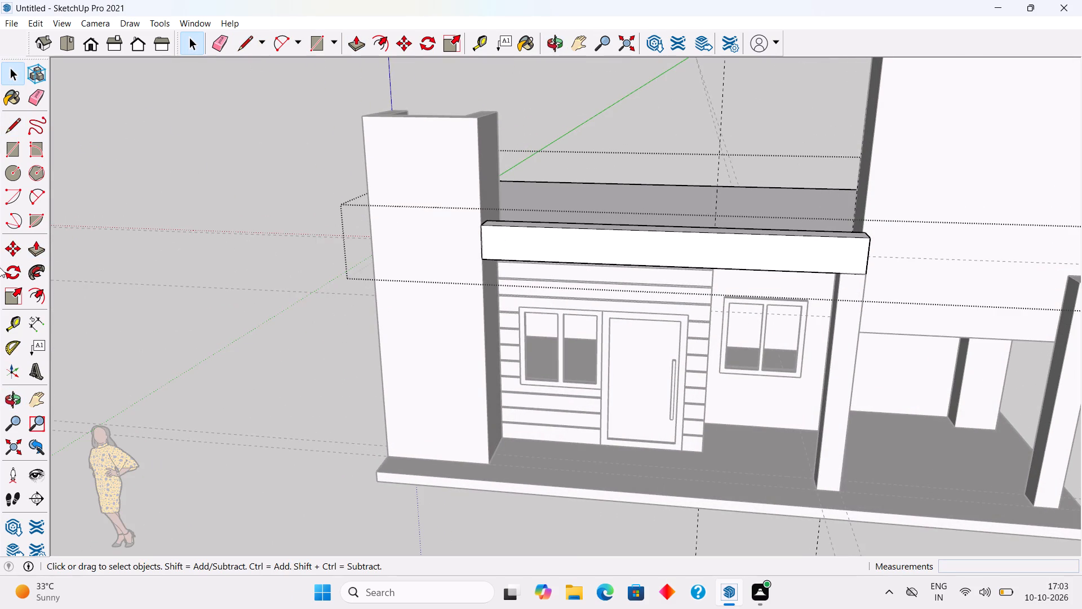
click(0, 267)
click(180, 263)
Inside the roof group, draw a 6" vertical line bounding the parapet's end face where the slab meets the tall box.
scroll(631, 444, down, 3)
middle_drag(665, 363, 689, 289)
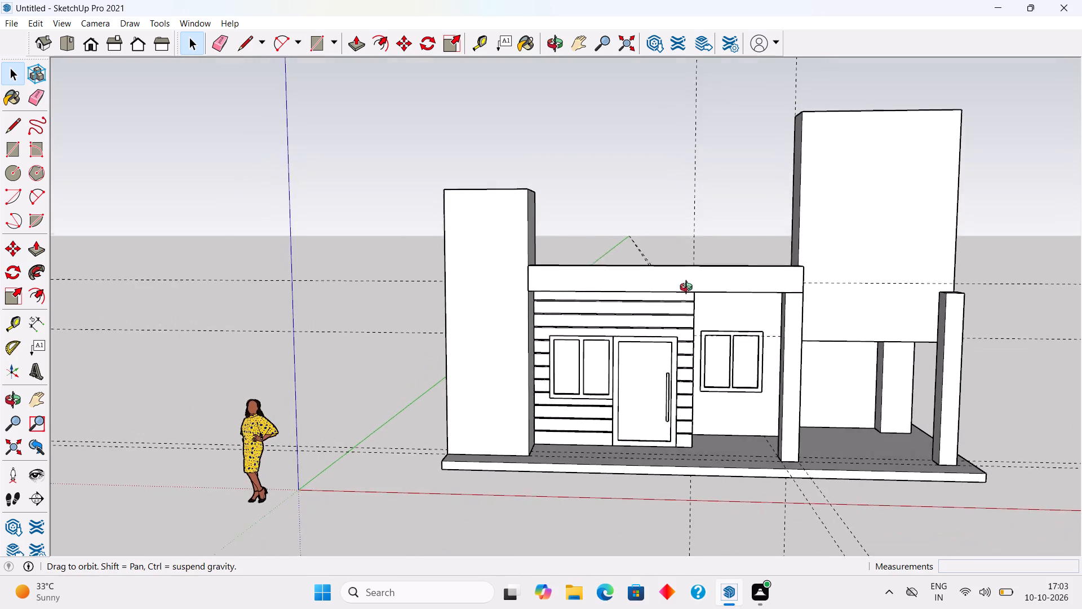
middle_drag(689, 289, 689, 288)
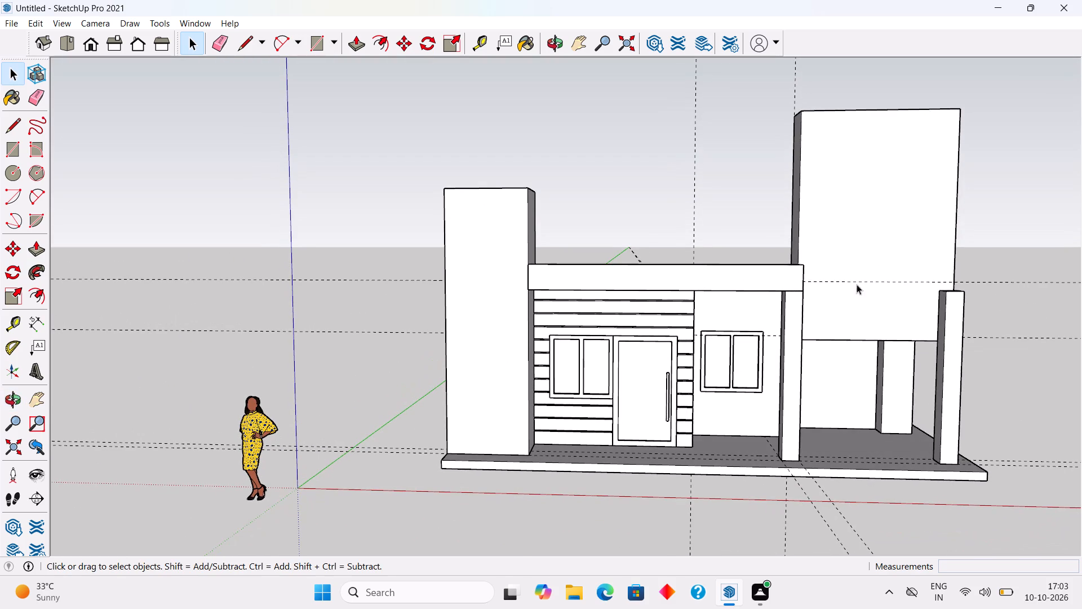
middle_drag(877, 299, 618, 329)
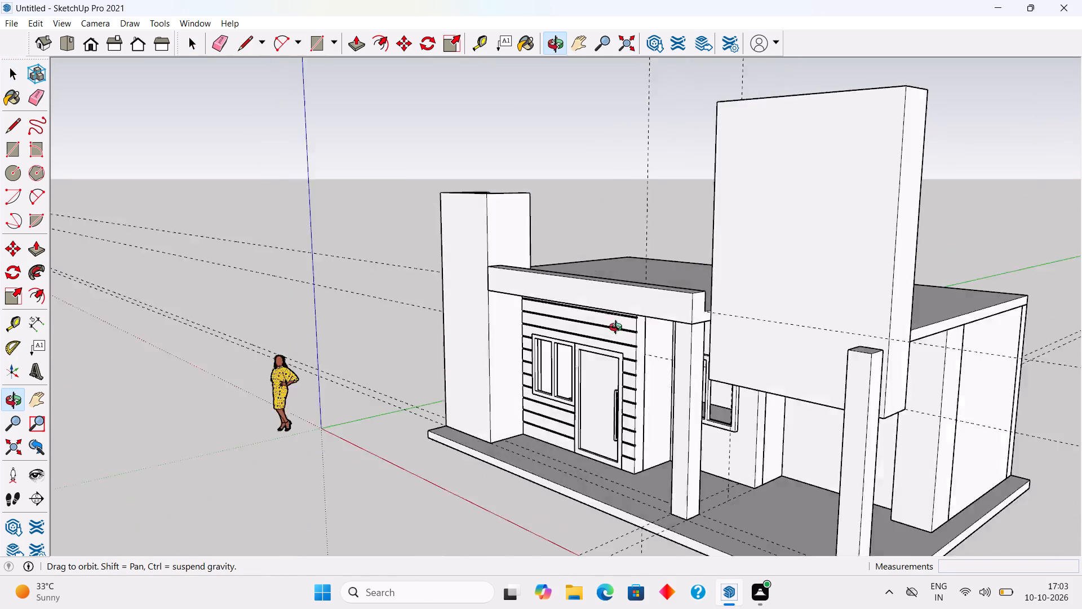
middle_drag(618, 329, 579, 336)
scroll(599, 328, up, 4)
scroll(651, 326, up, 8)
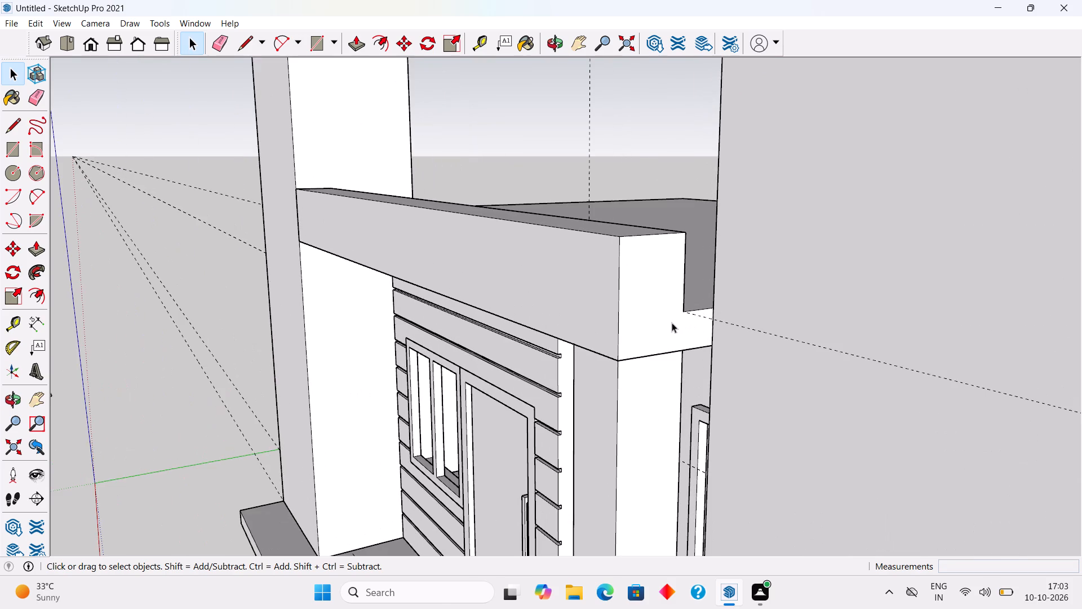
triple_click(671, 323)
scroll(677, 321, up, 10)
scroll(786, 311, up, 4)
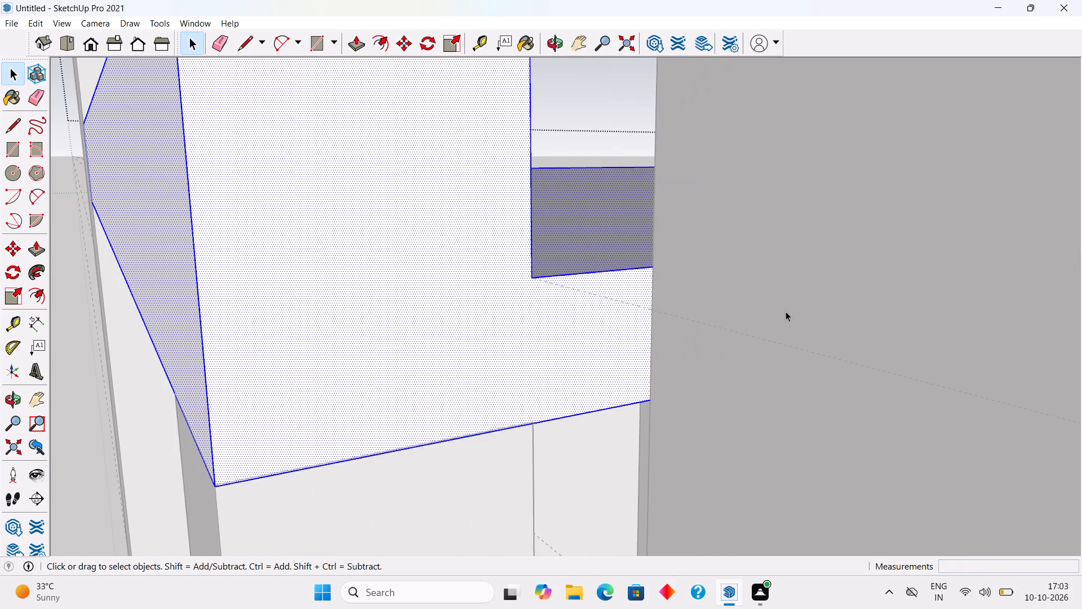
key(l)
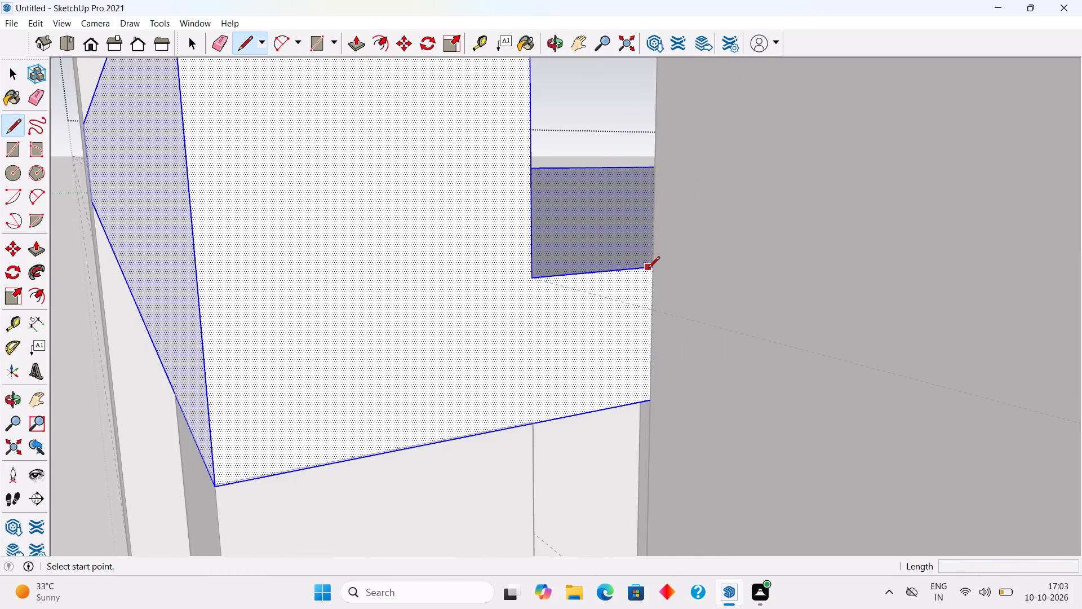
click(652, 269)
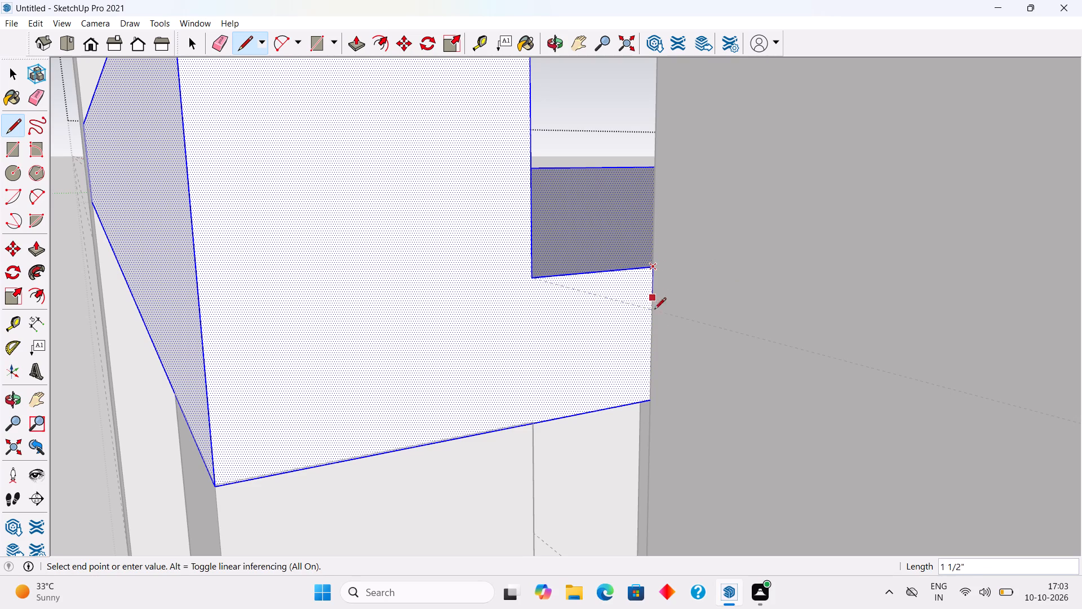
click(646, 400)
Push/Pull the L-shaped end face of the parapet and slab 6" outward and leave the group.
key(p)
click(612, 378)
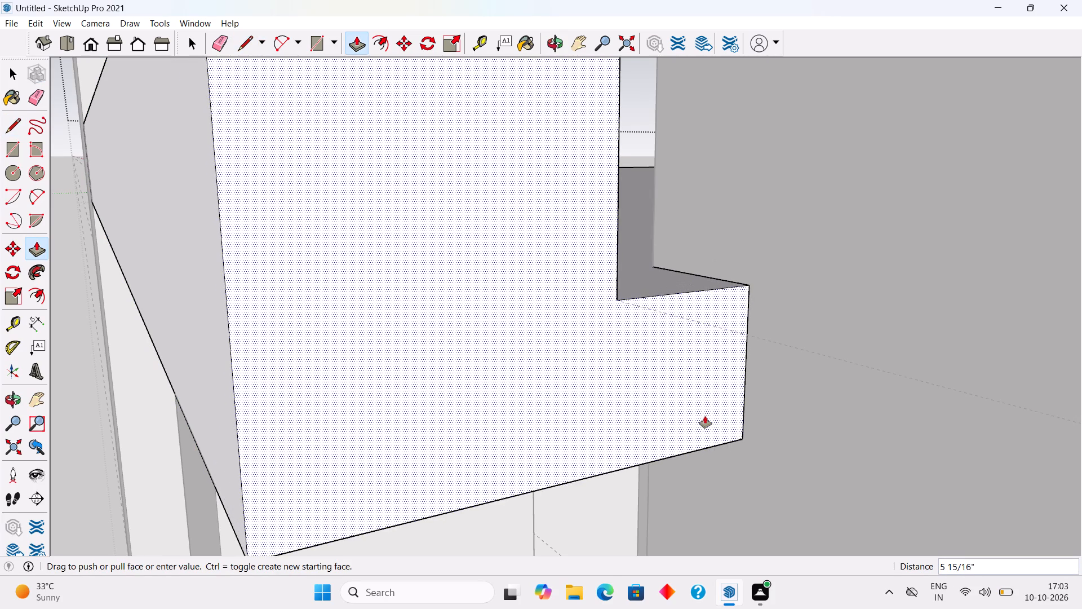
text(6")
key(Return)
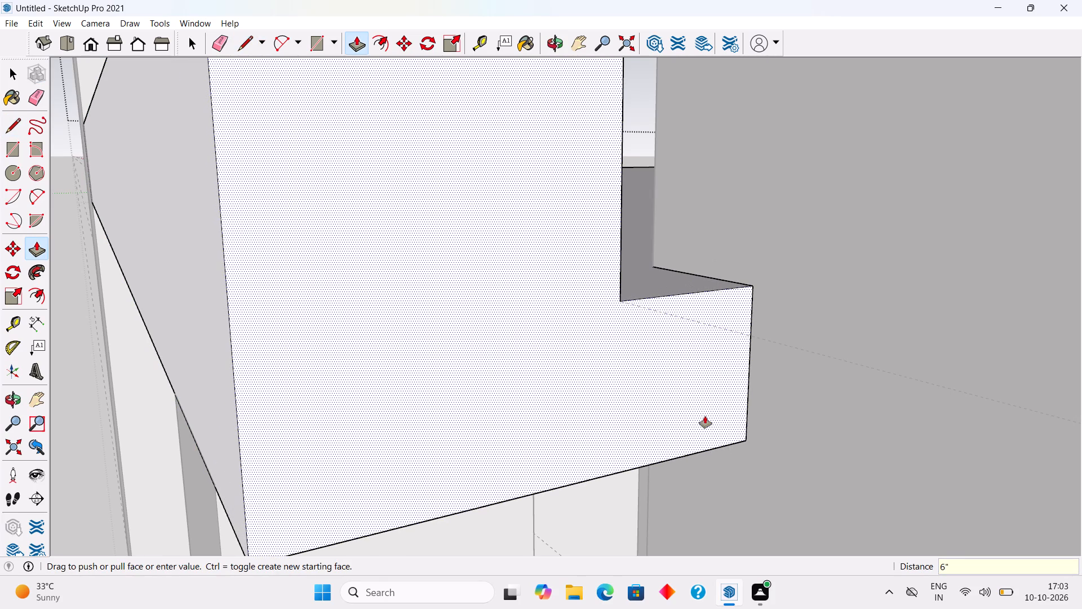
key(space)
scroll(706, 395, down, 20)
scroll(706, 395, down, 8)
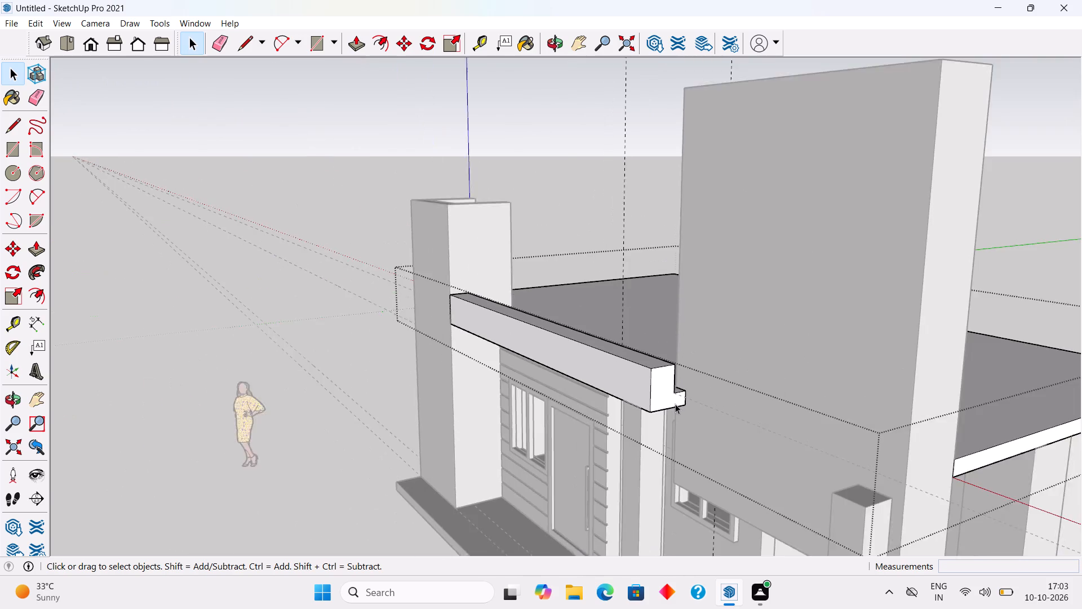
scroll(675, 404, down, 1)
click(367, 385)
Inside the roof group, Push/Pull the parapet's long front face 1' outward.
middle_drag(400, 386, 817, 316)
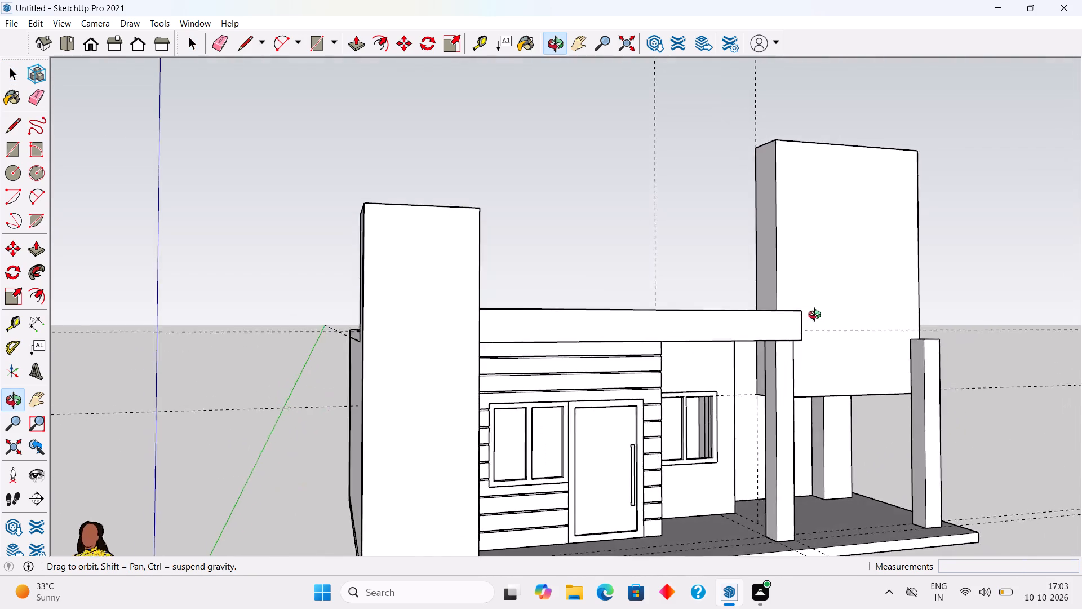
middle_drag(817, 316, 760, 399)
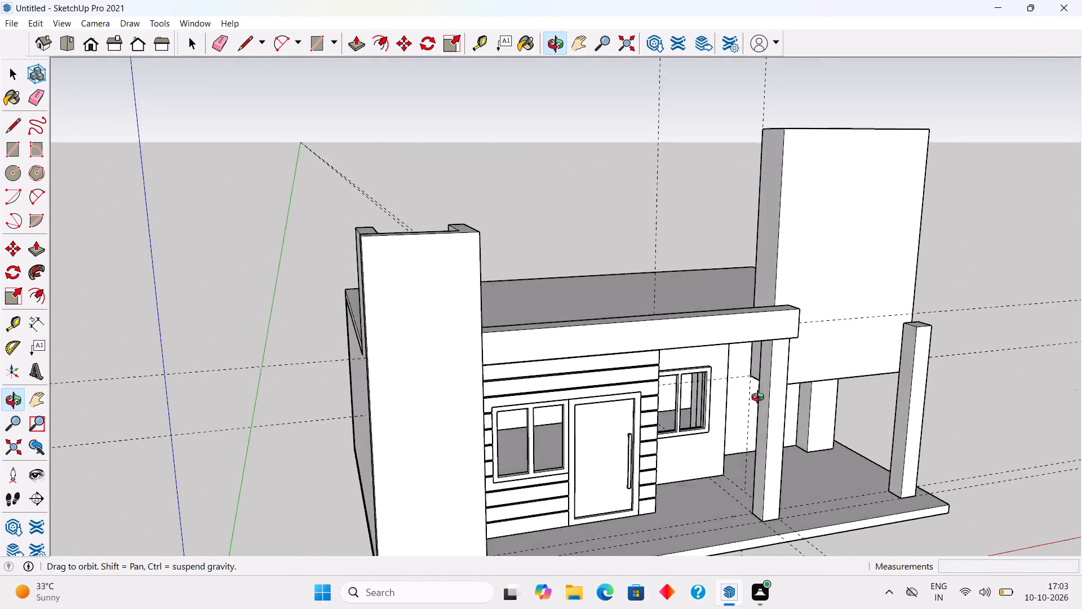
middle_drag(760, 399, 684, 388)
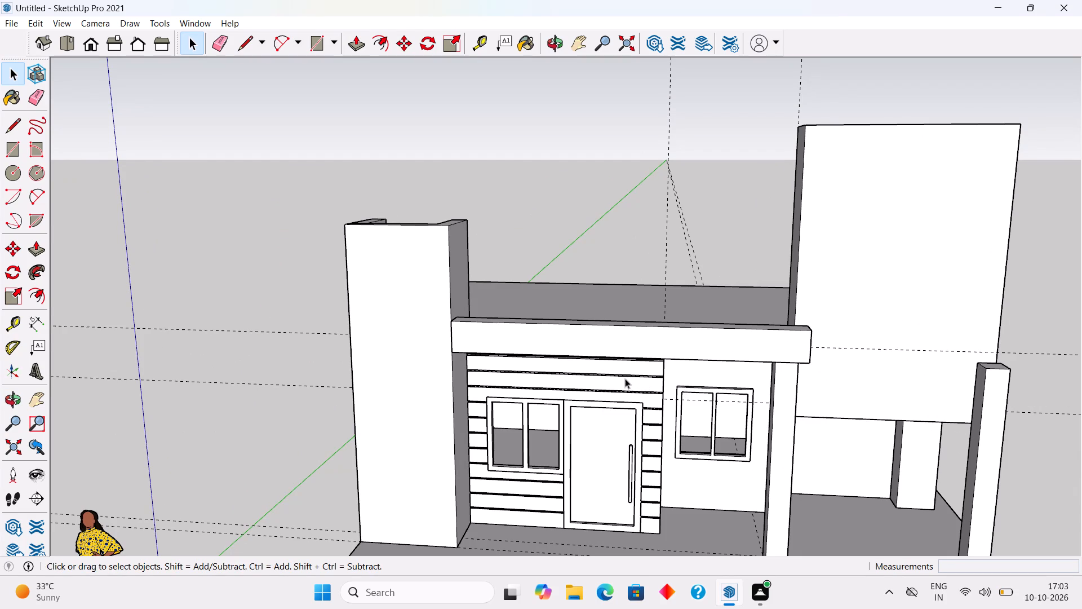
triple_click(591, 341)
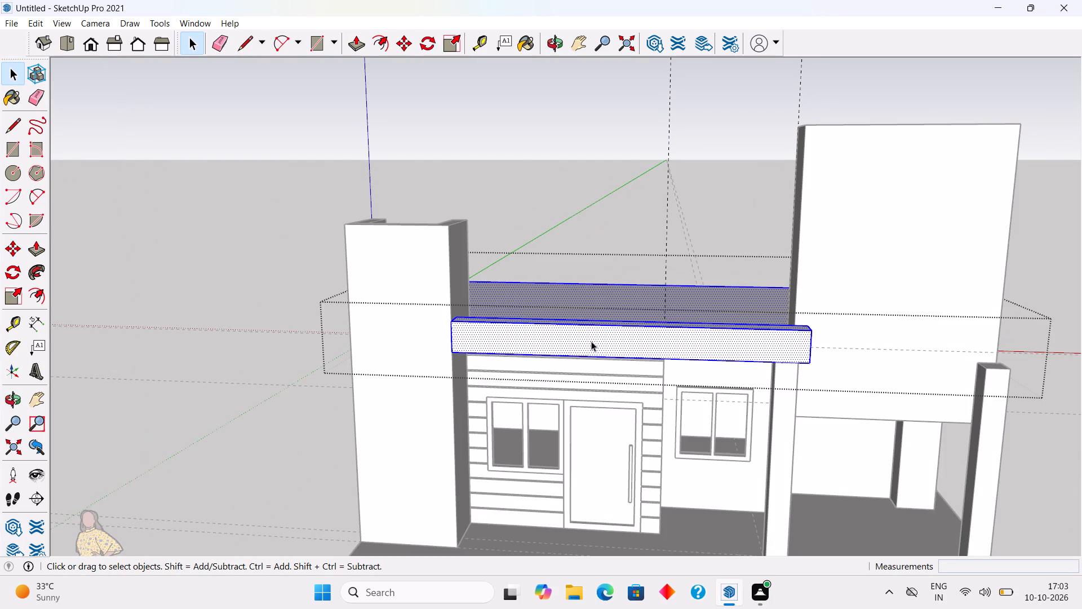
click(591, 342)
key(p)
click(592, 342)
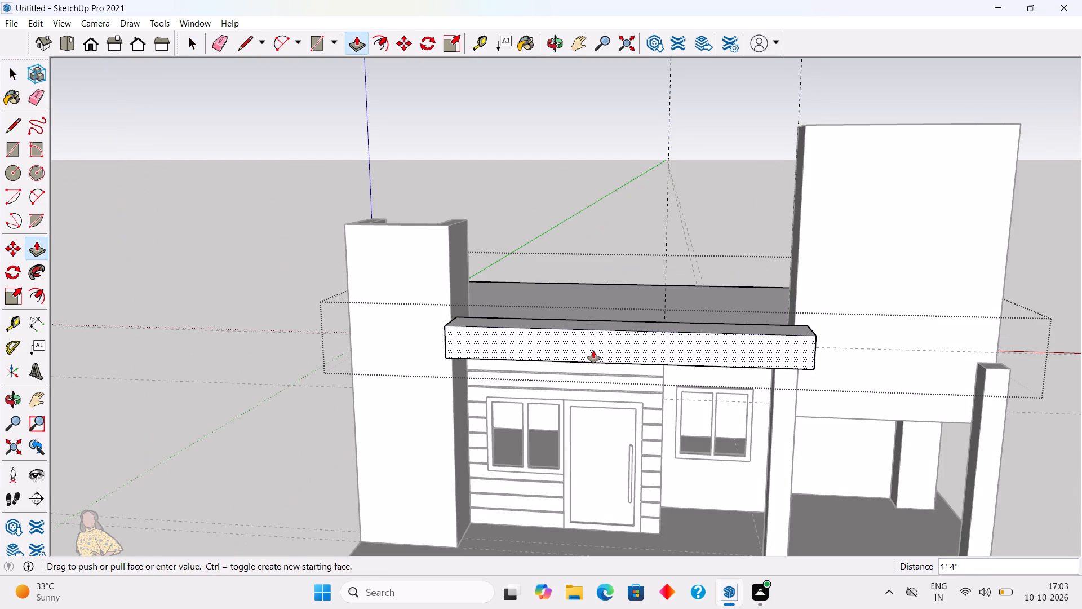
text(1')
key(Return)
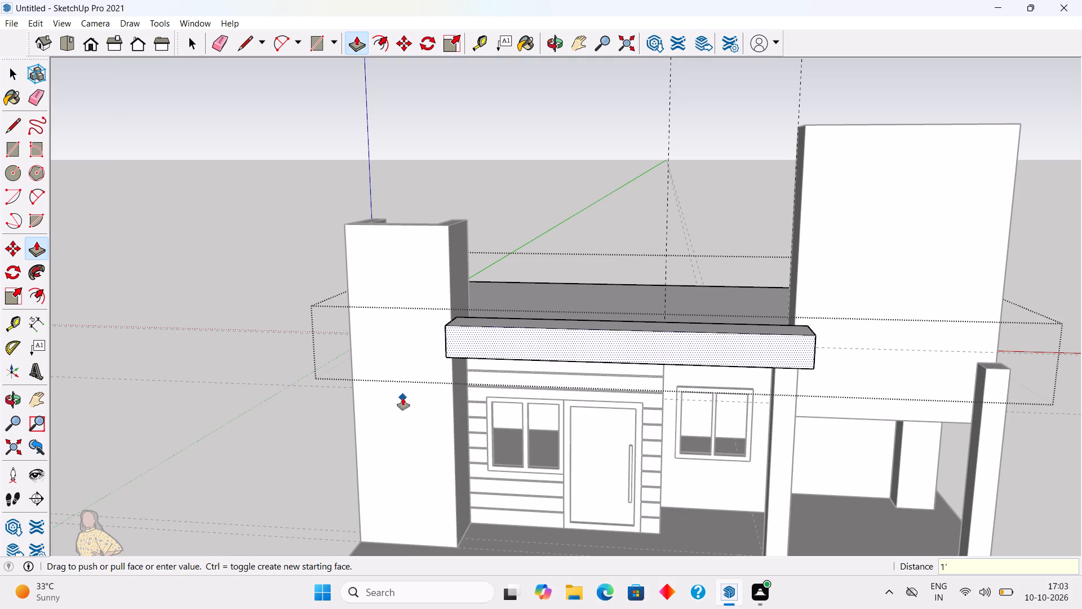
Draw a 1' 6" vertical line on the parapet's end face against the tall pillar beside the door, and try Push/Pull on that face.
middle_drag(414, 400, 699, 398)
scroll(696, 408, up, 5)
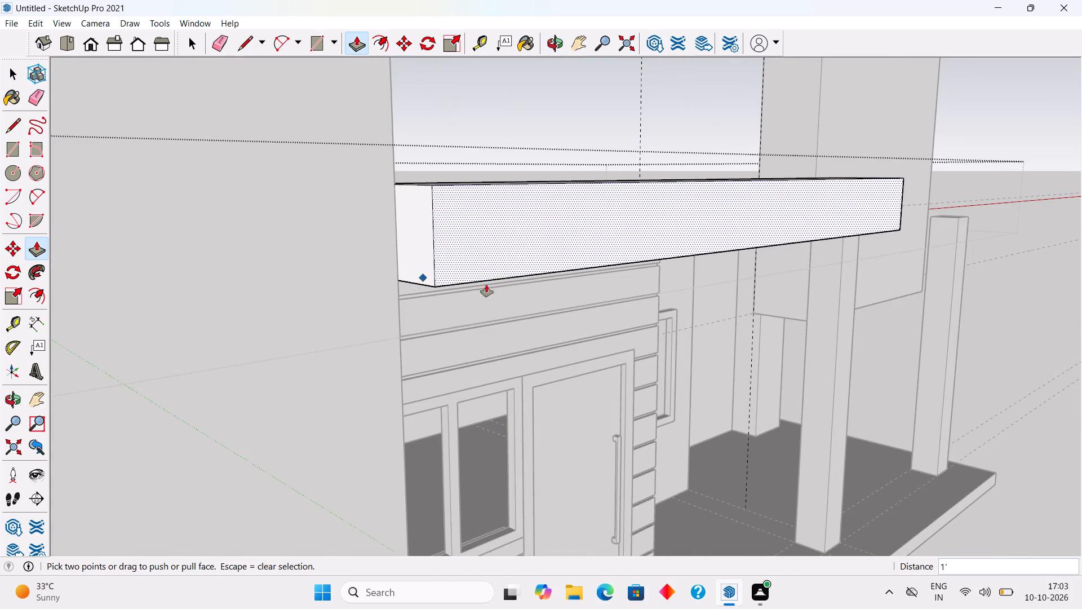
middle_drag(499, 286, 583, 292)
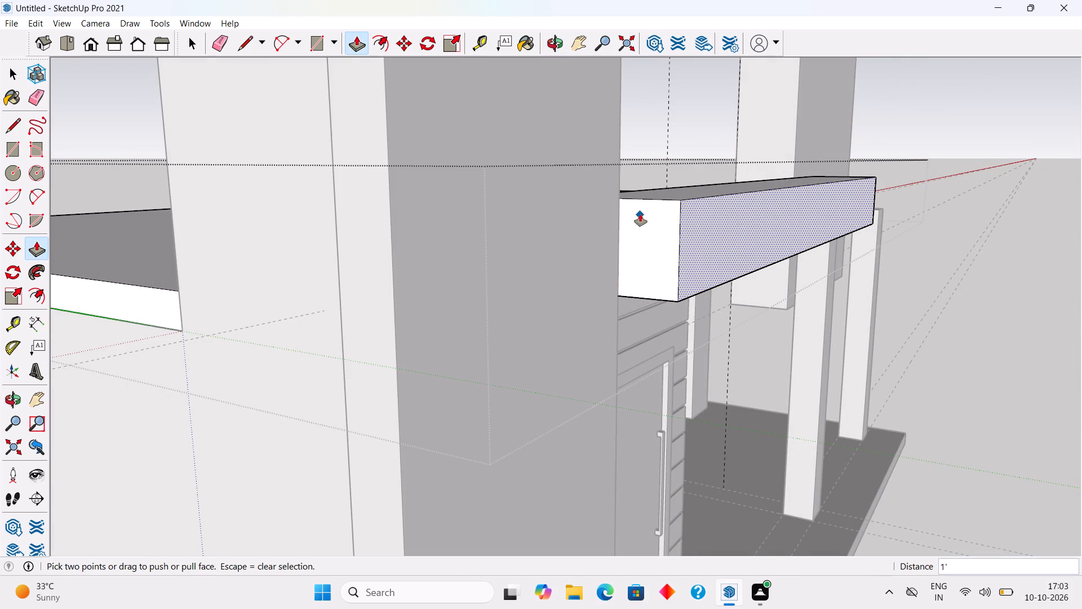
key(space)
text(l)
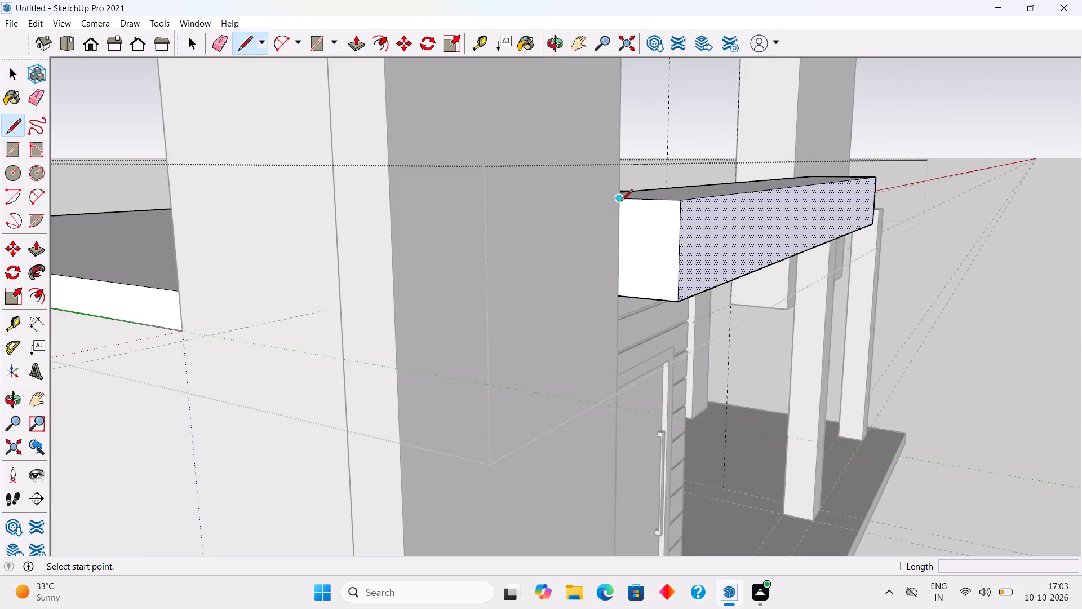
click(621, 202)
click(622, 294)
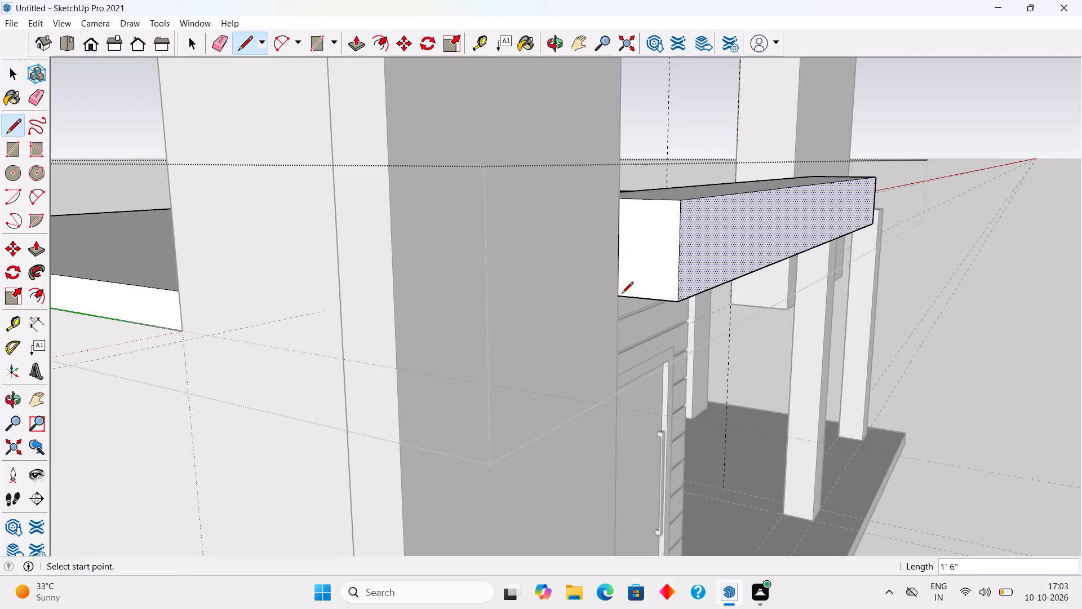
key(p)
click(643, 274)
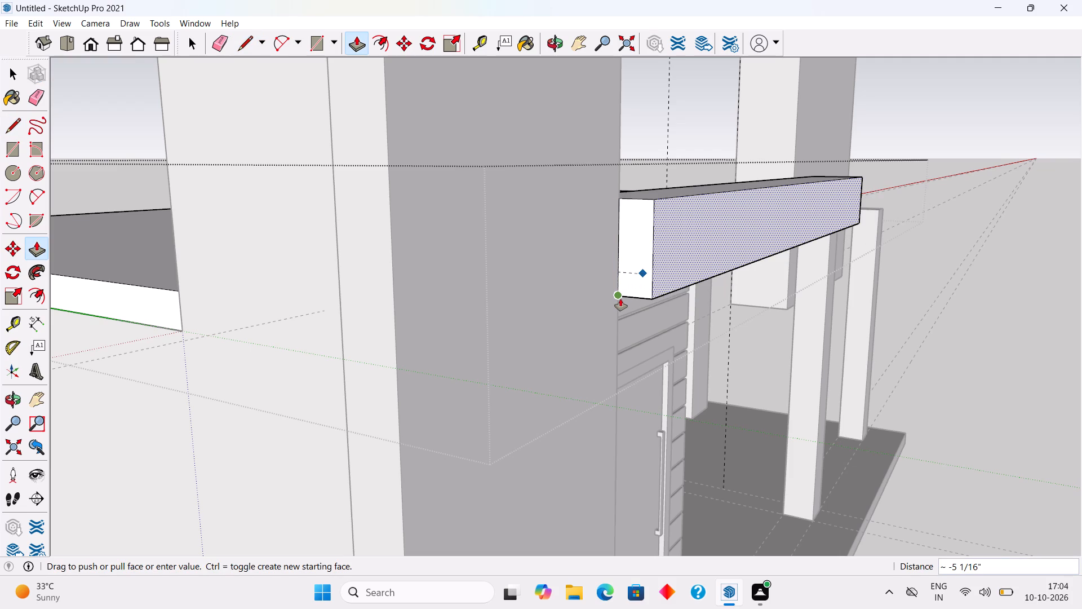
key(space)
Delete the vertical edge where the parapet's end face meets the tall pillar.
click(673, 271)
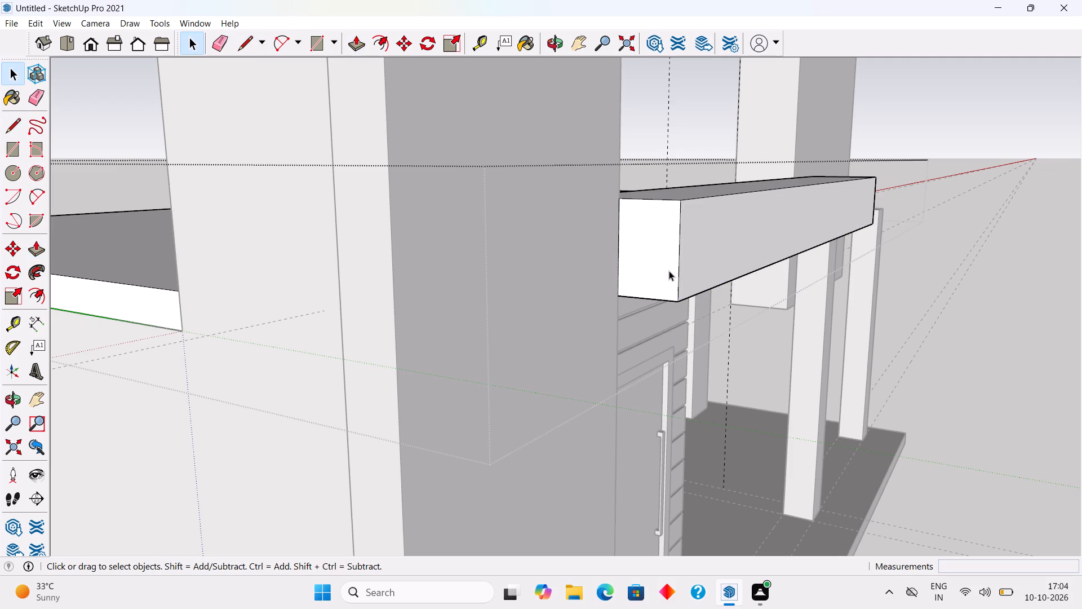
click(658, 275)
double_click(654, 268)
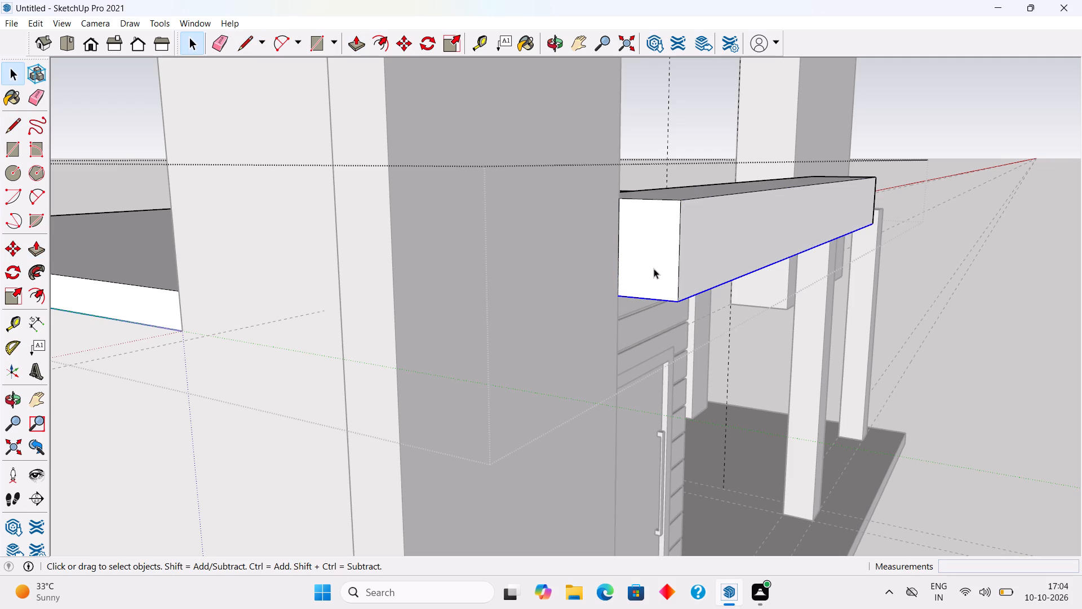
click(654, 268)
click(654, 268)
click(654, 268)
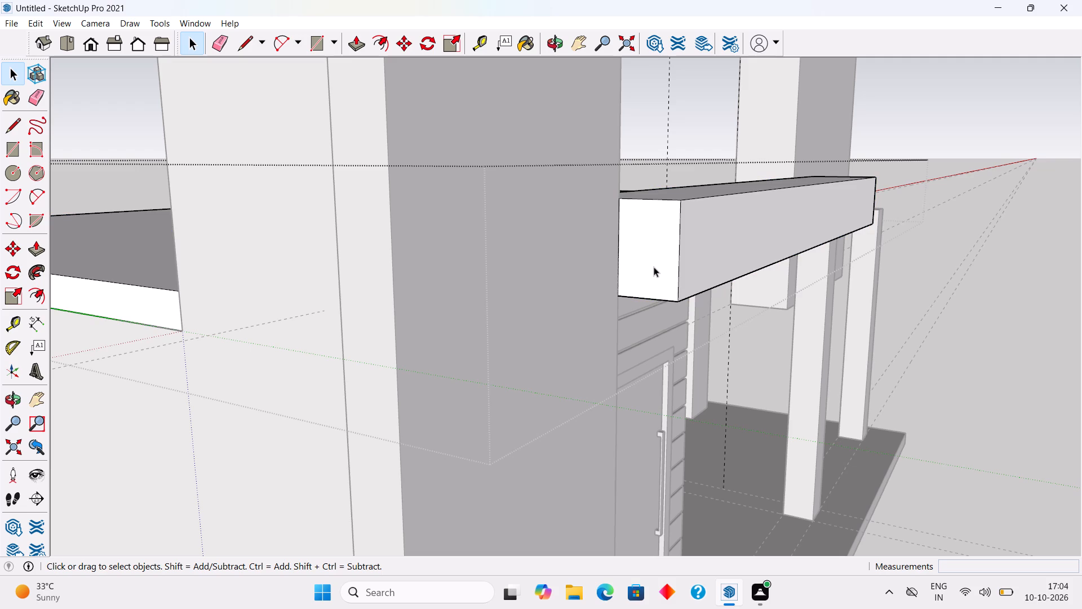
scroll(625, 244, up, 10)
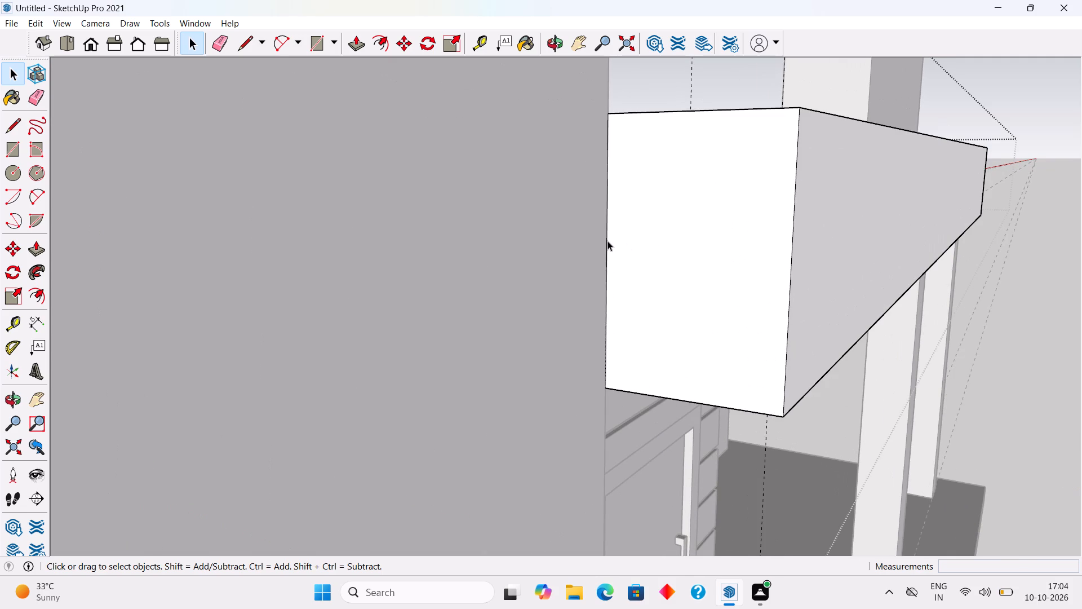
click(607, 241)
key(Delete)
Redraw the 1' 6" vertical line bounding the parapet's end face where it meets the tall pillar.
middle_drag(631, 312, 693, 391)
triple_click(709, 381)
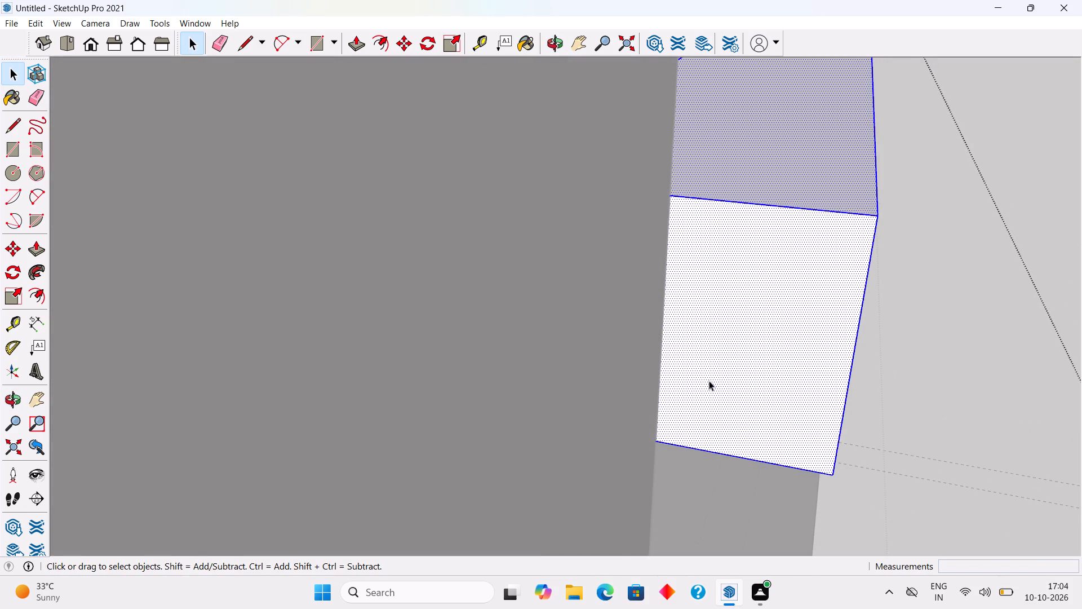
click(709, 381)
click(709, 381)
key(l)
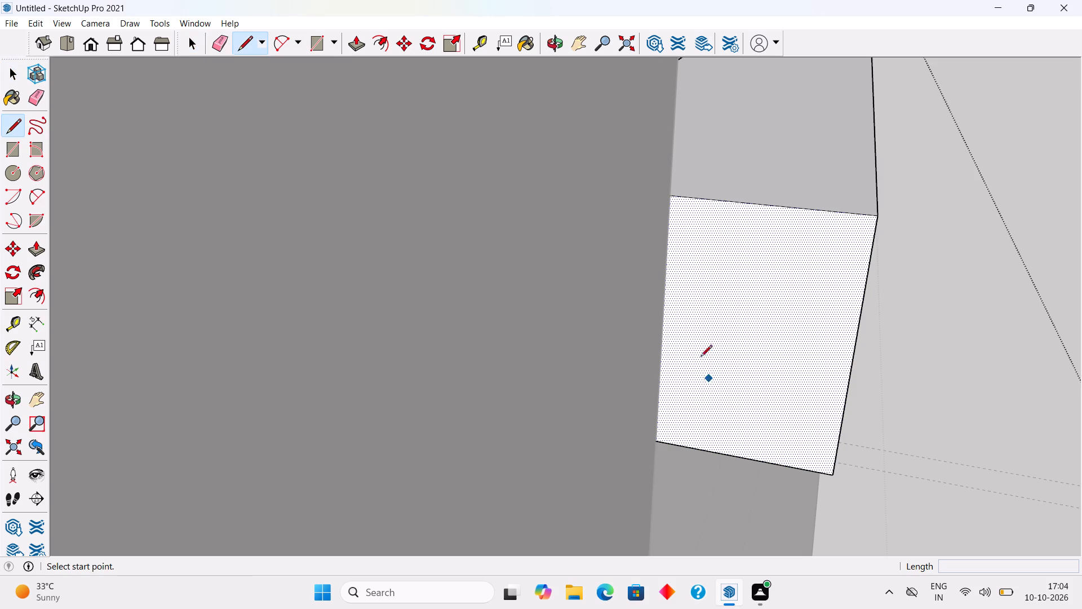
click(673, 197)
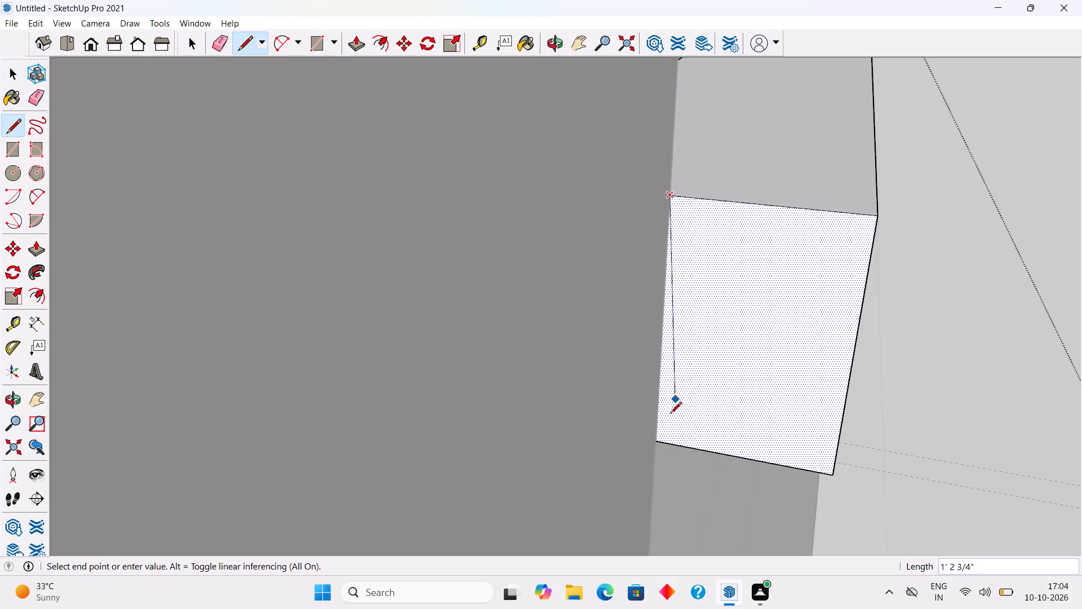
click(658, 444)
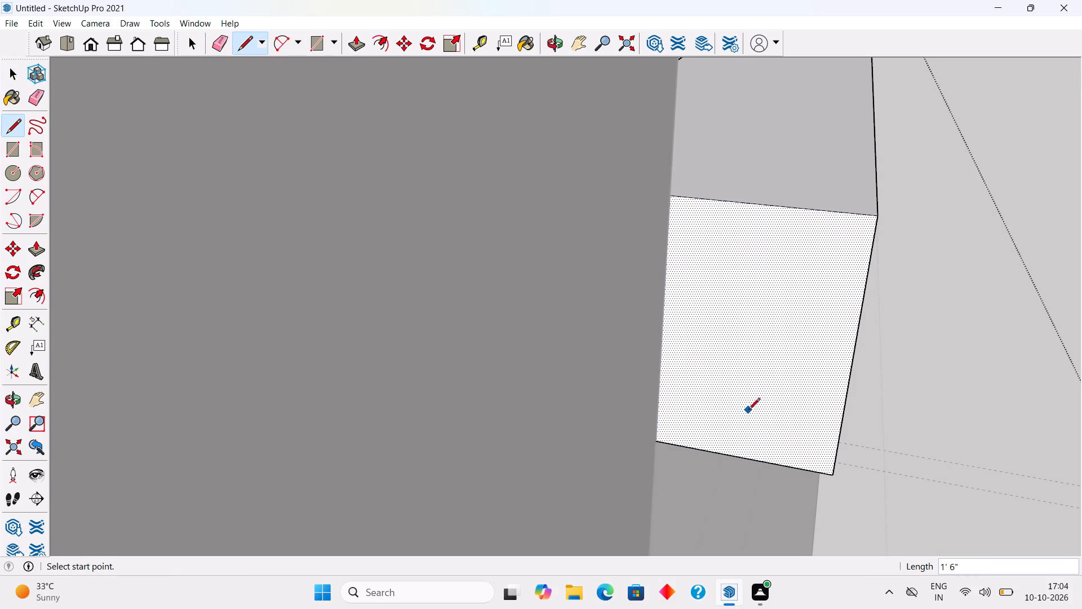
Push/Pull the parapet's end face beside the tall pillar 6" outward and leave the roof group.
middle_drag(748, 411, 660, 288)
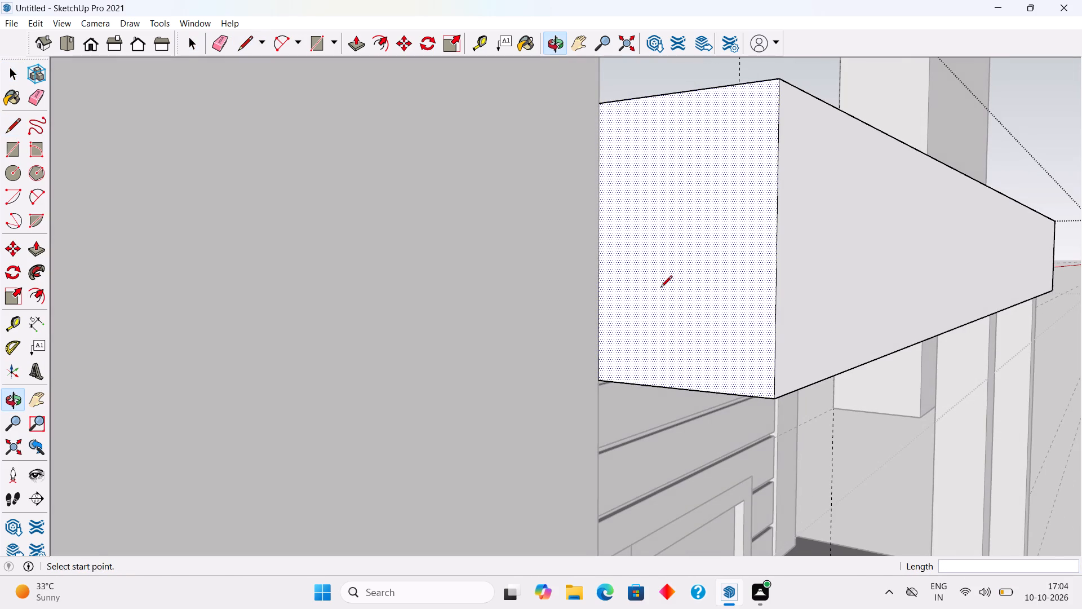
key(space)
text(p)
click(660, 290)
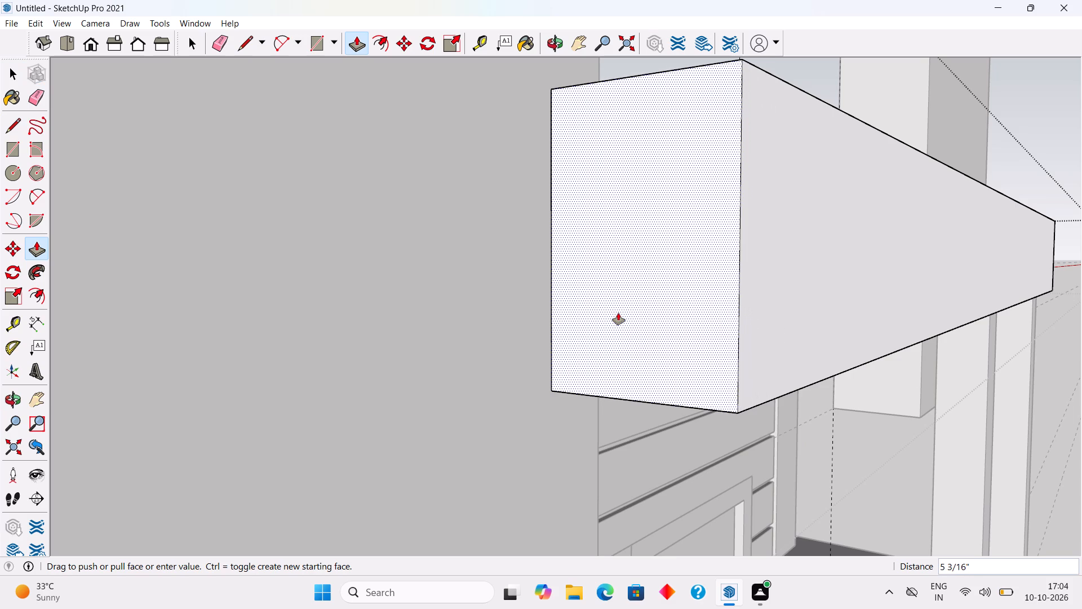
text(6")
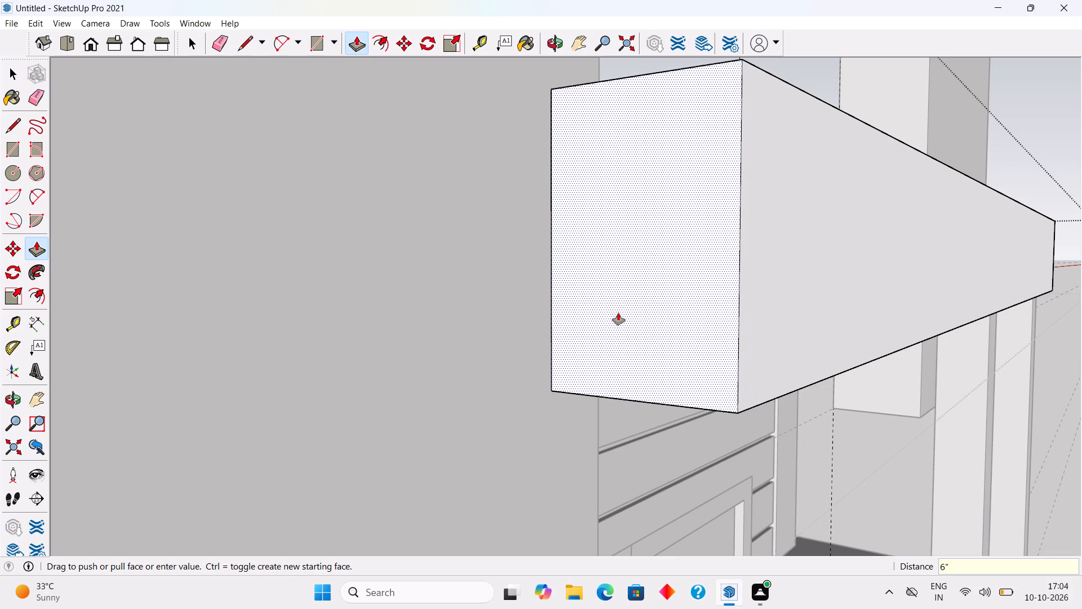
key(Return)
key(space)
scroll(618, 313, down, 12)
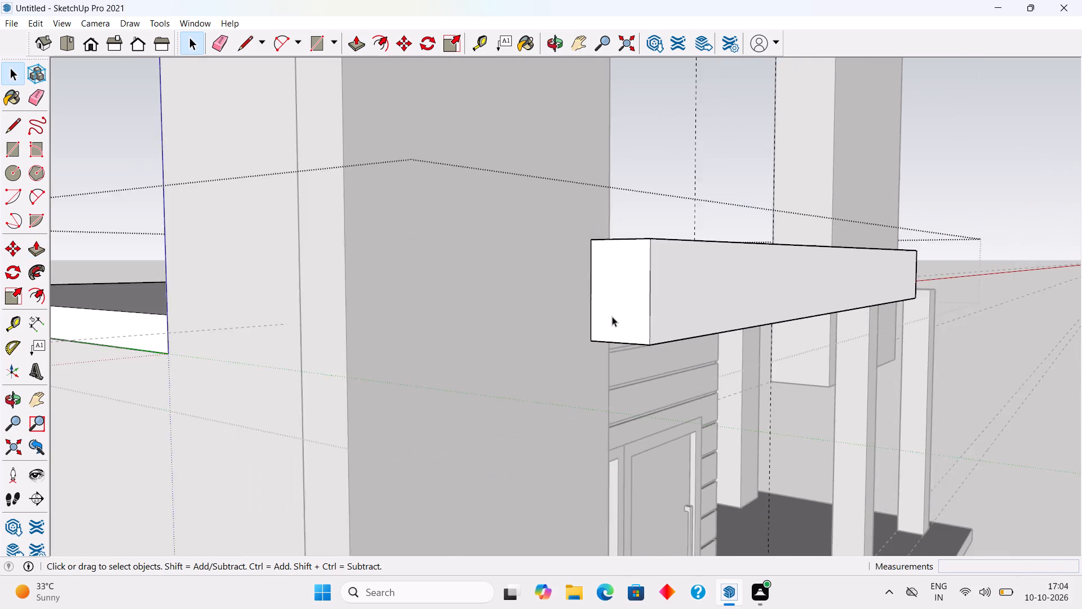
scroll(612, 316, down, 4)
click(956, 213)
Examine the projecting parapet and the tall box from the front, from below and from above.
middle_drag(878, 305, 527, 333)
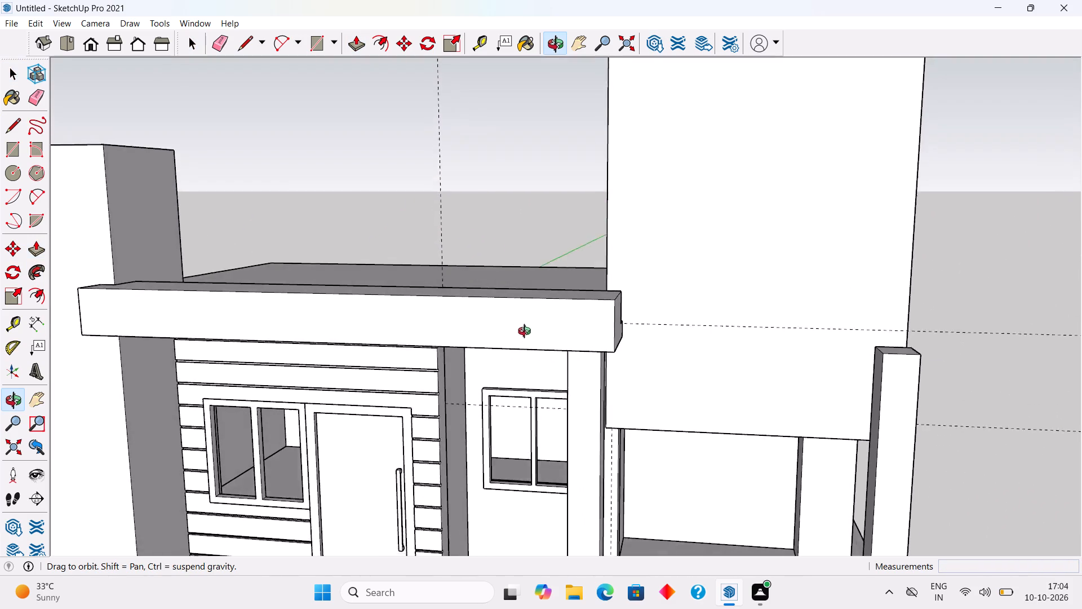
scroll(527, 333, down, 4)
middle_drag(527, 333, 527, 319)
middle_drag(519, 301, 540, 153)
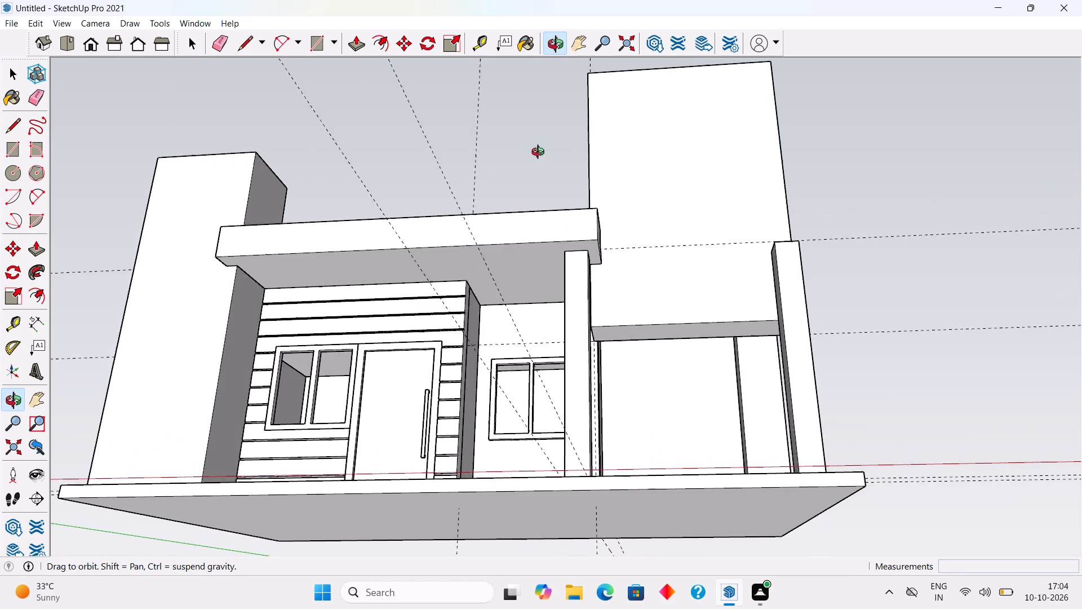
middle_drag(540, 153, 417, 175)
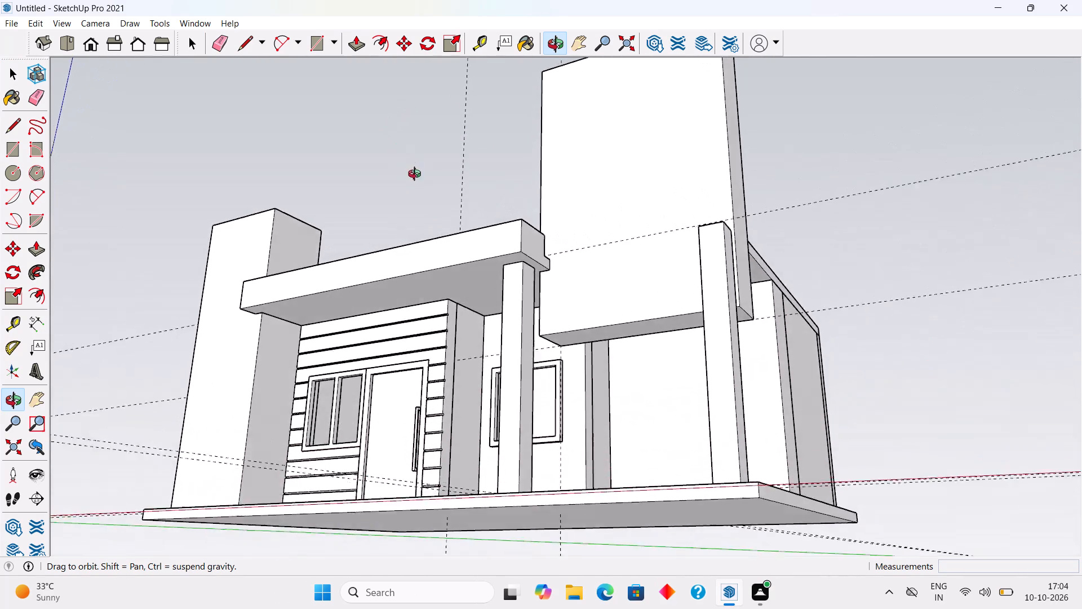
middle_drag(417, 175, 345, 328)
scroll(345, 328, up, 2)
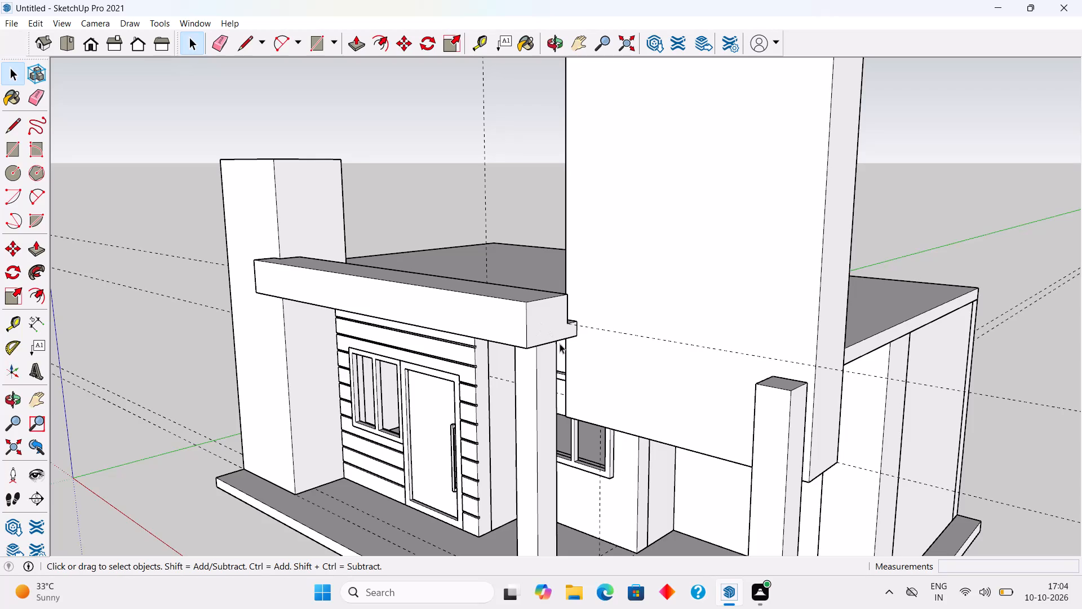
middle_drag(571, 369, 738, 434)
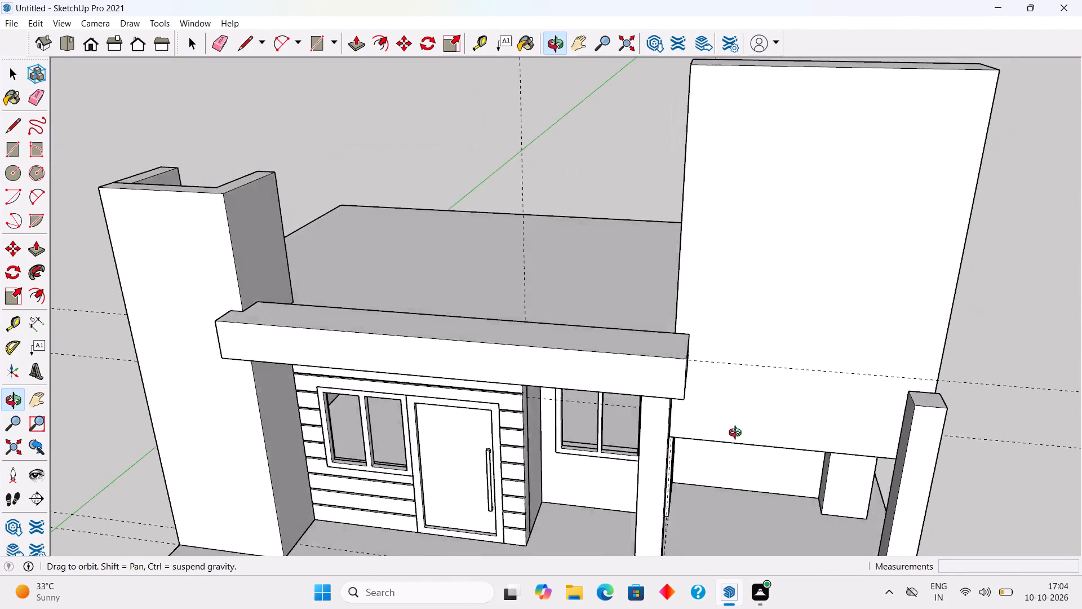
middle_drag(738, 434, 742, 416)
scroll(742, 416, down, 2)
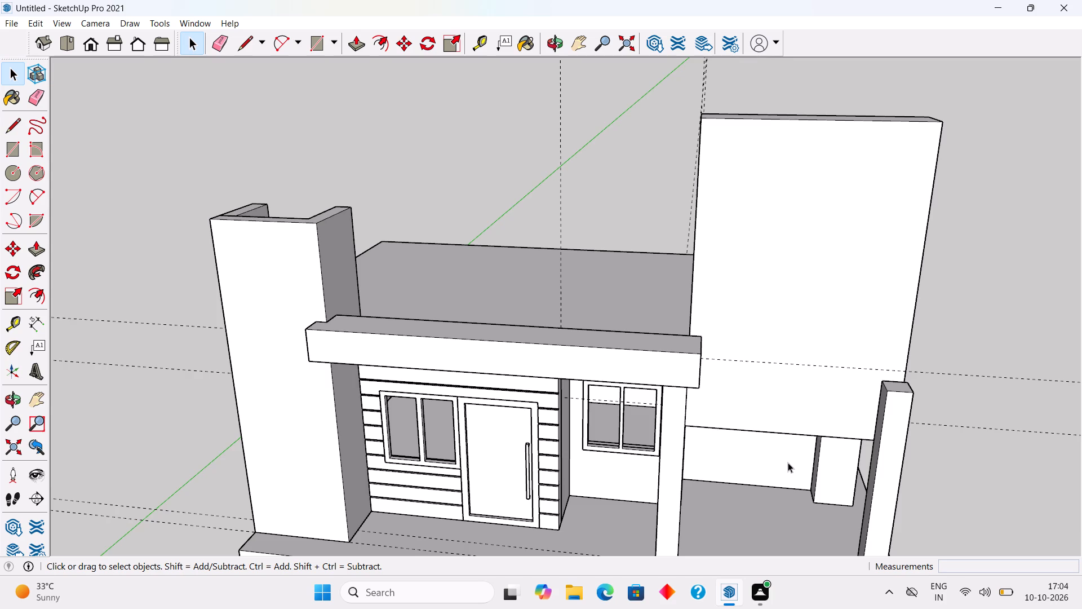
Place a vertical guide on the tall box's front face, 2' in from its edge beside the parapet.
key(t)
click(689, 297)
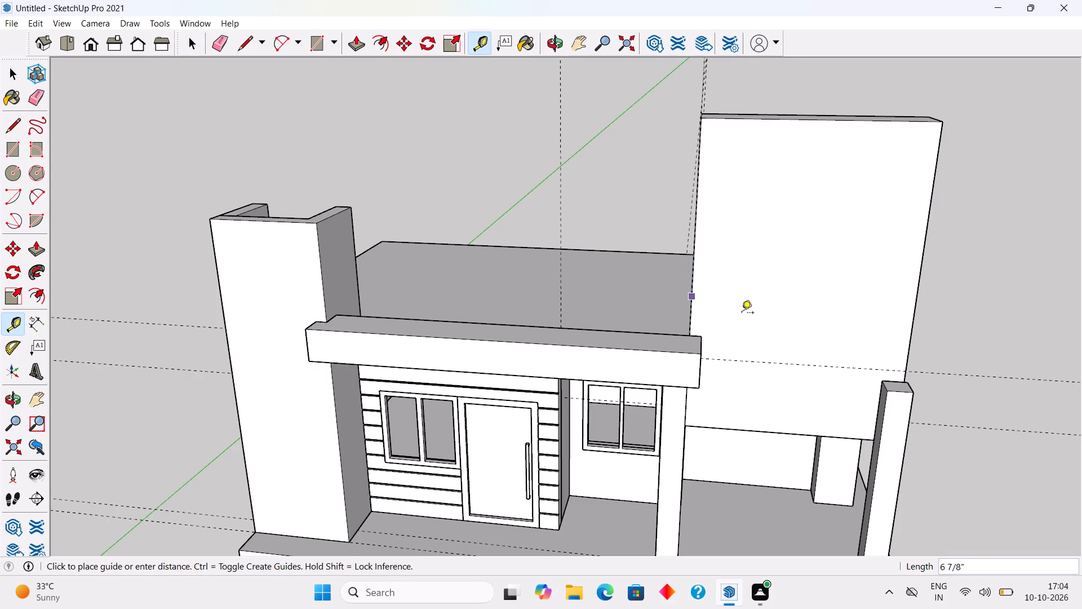
text(2')
key(Return)
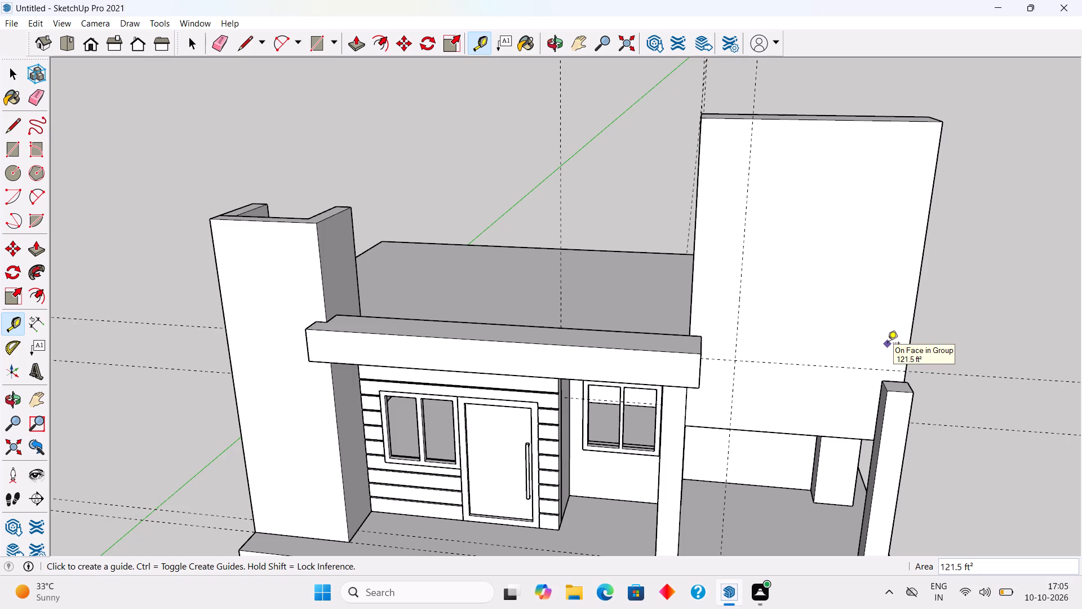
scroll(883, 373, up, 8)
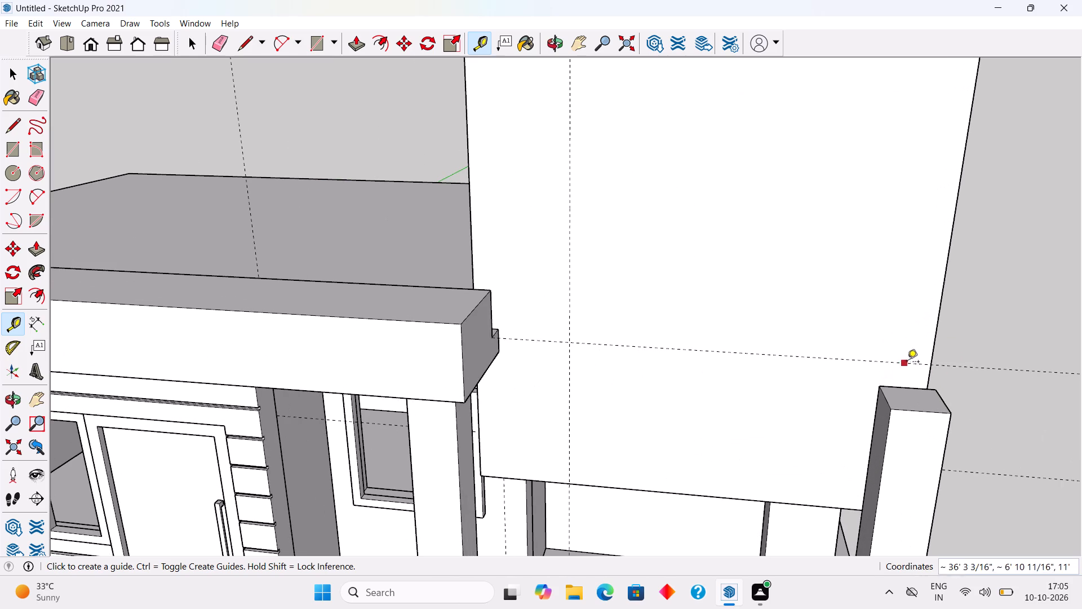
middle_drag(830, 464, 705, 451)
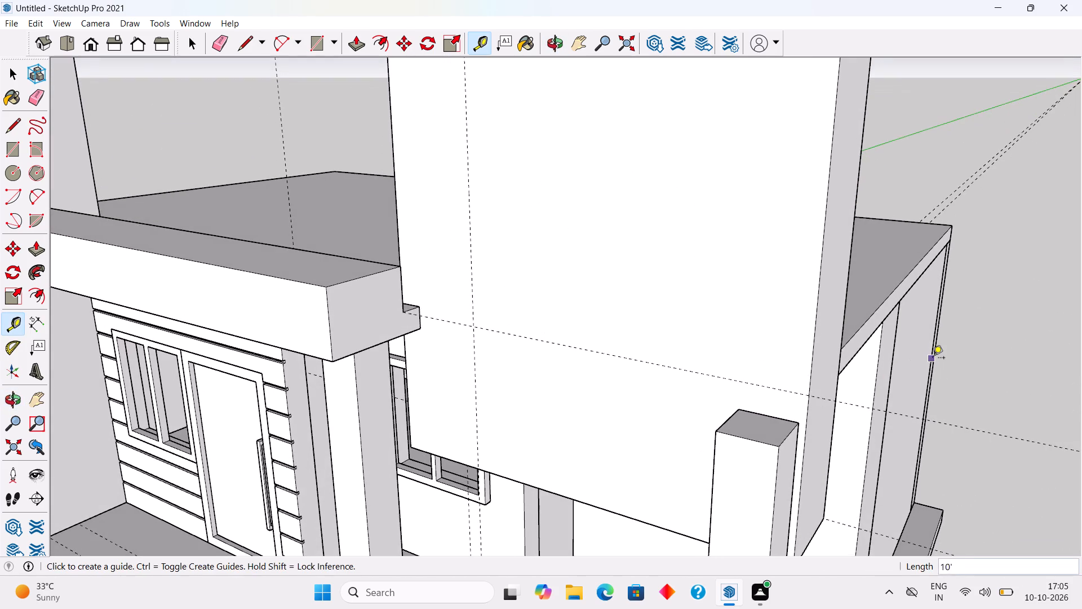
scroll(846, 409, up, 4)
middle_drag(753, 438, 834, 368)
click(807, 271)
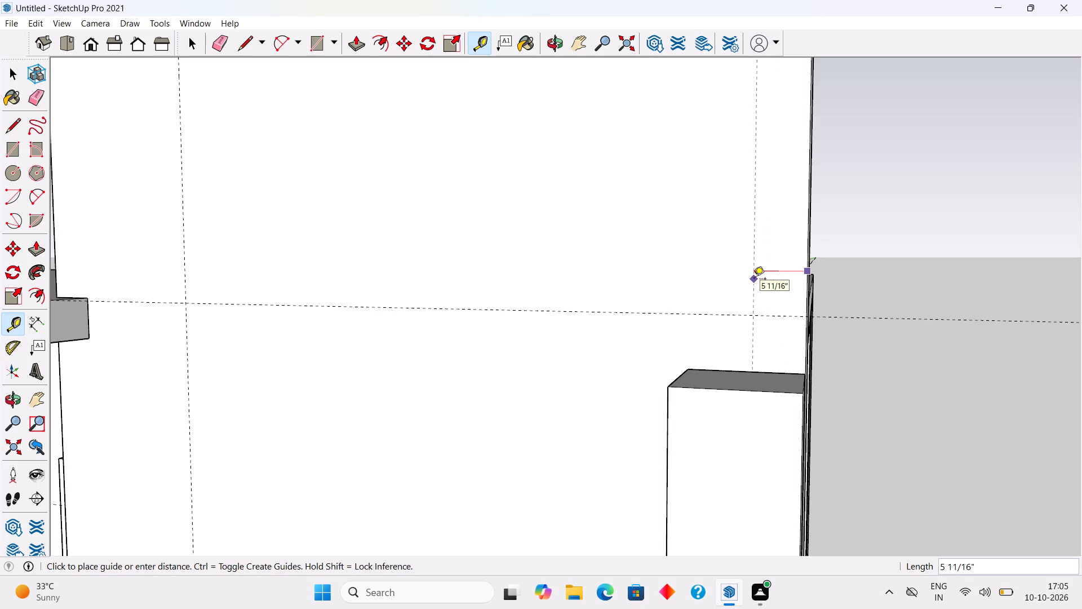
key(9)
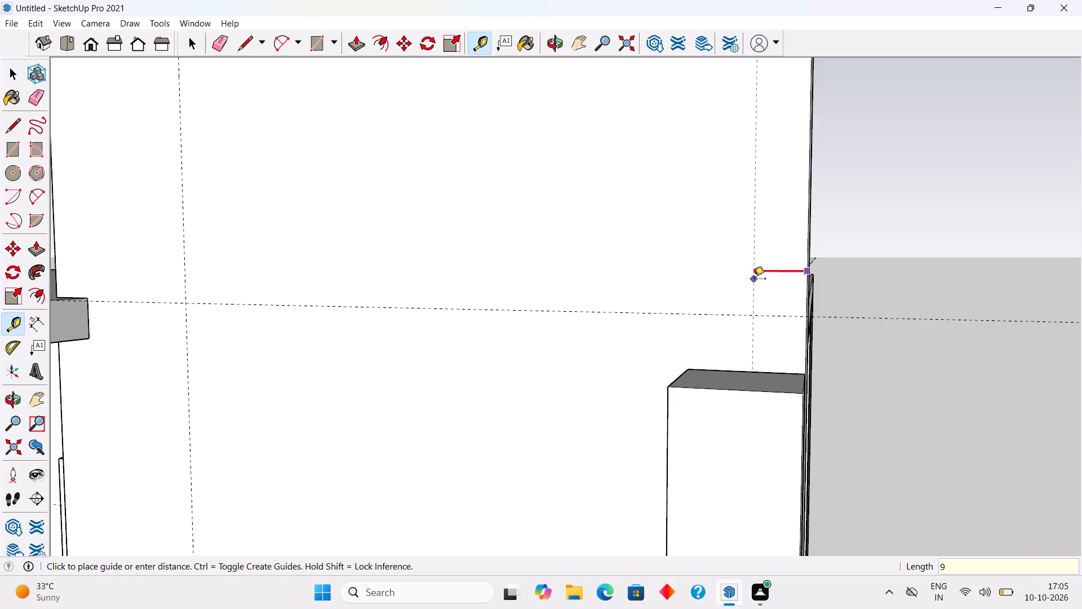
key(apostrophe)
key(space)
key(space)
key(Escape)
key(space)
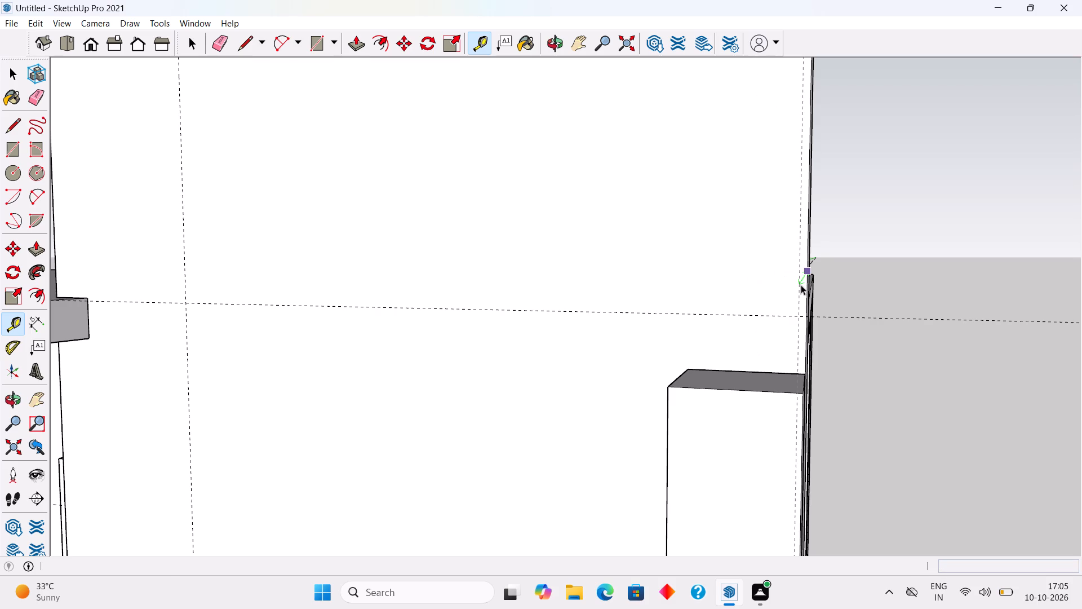
Place a vertical guide on the tall box's front face, 1' in from its outer edge above the porch column.
key(t)
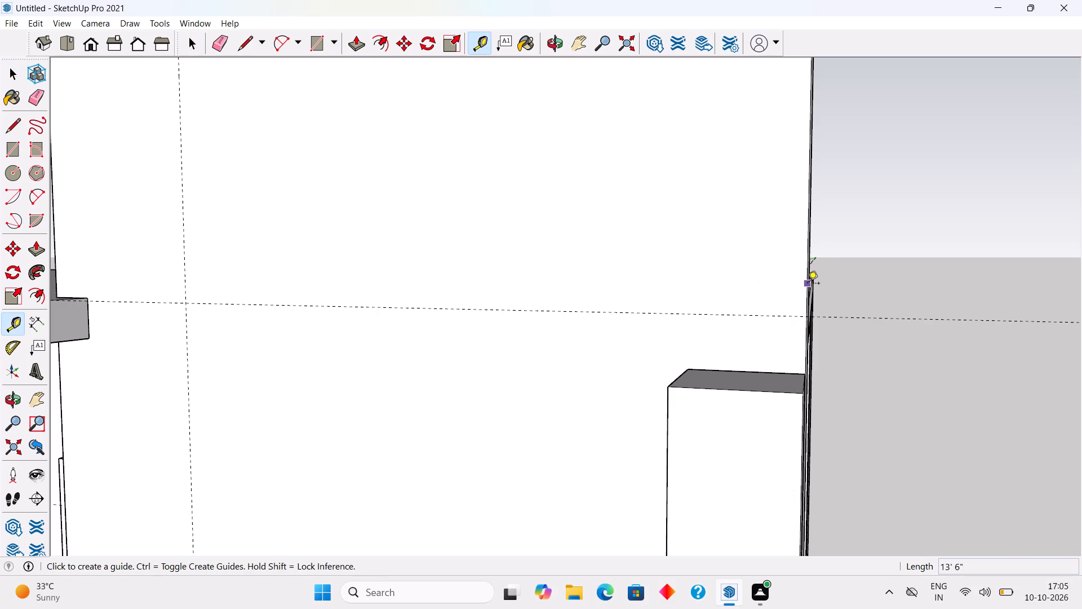
click(808, 284)
text(1')
key(Return)
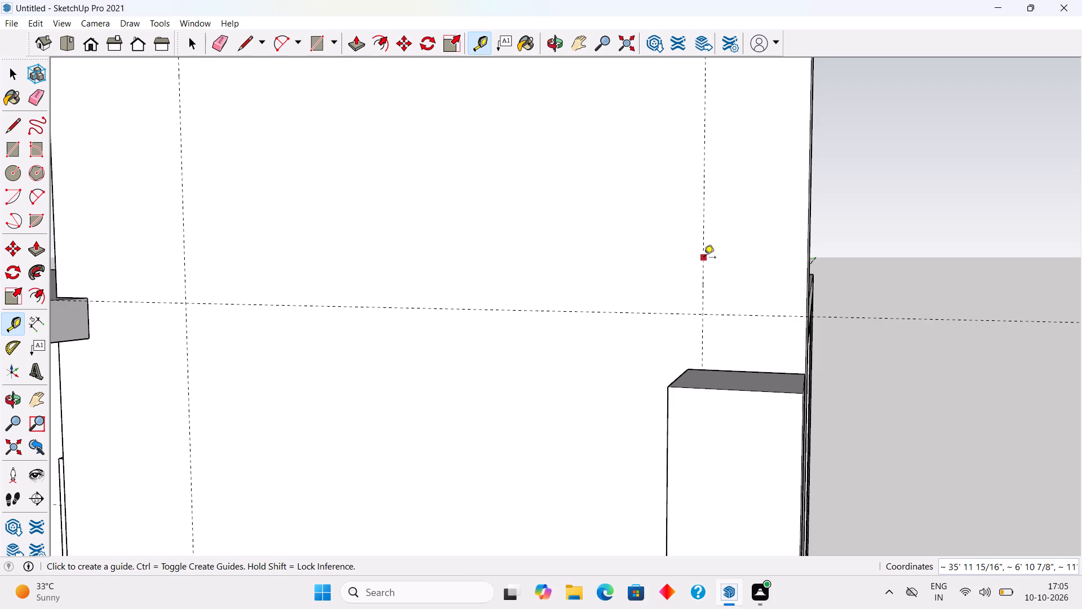
Place a vertical guide on the tall box's front face, 9" outward from the existing guide above the porch column.
middle_drag(706, 268, 708, 270)
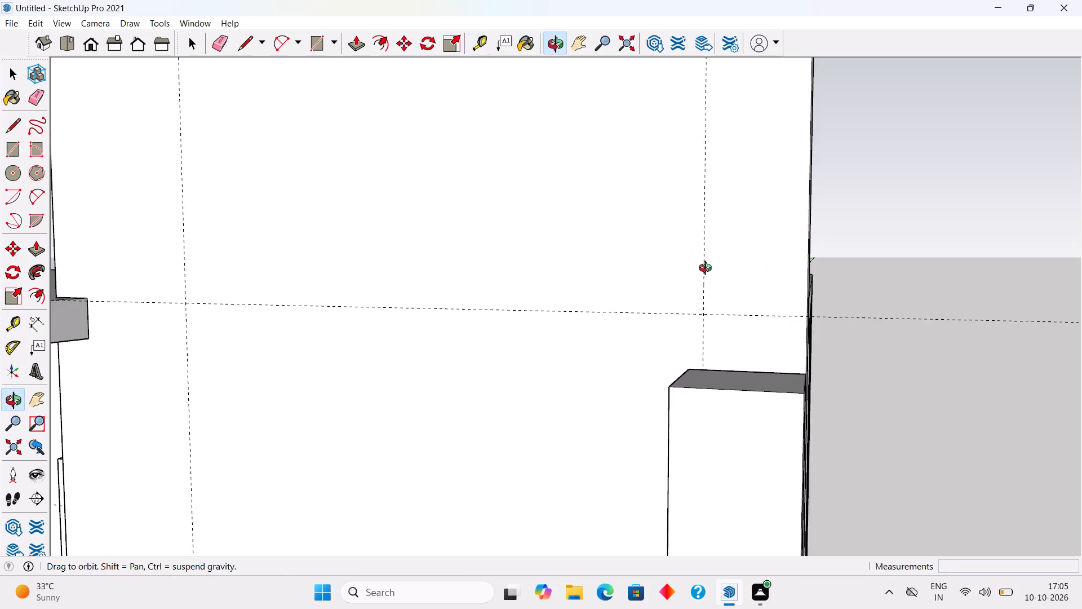
middle_drag(708, 270, 787, 280)
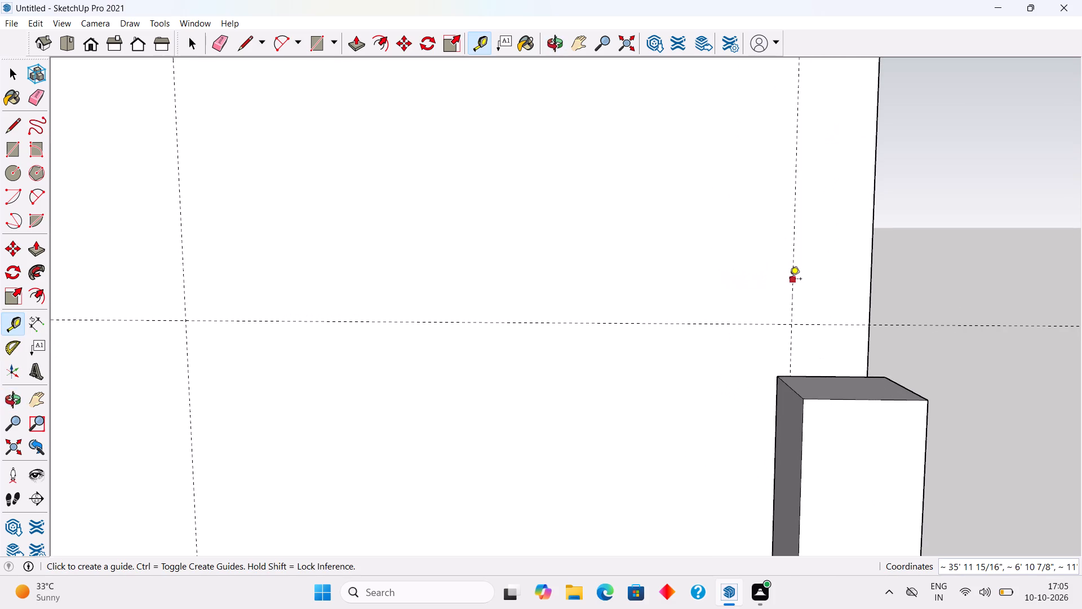
click(790, 280)
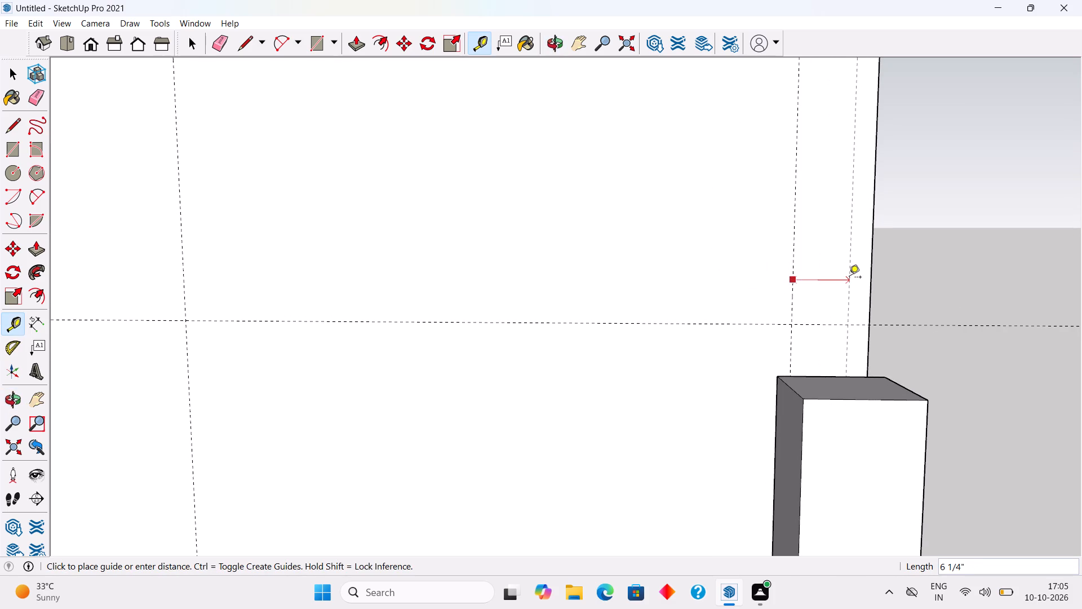
text(9")
key(Return)
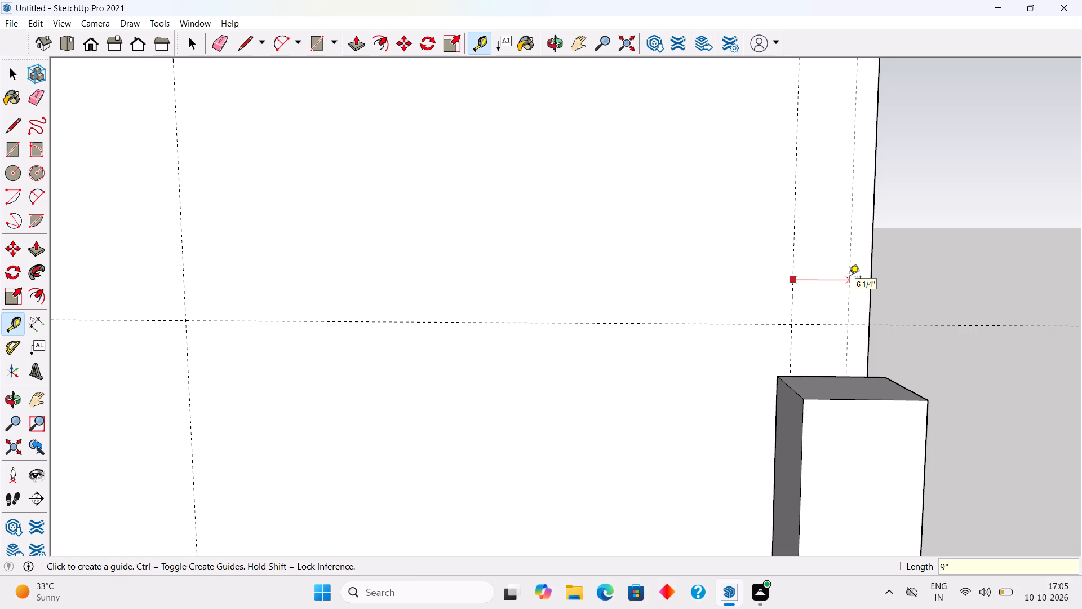
Place a guide on top of the porch column before the tall box, 9" in from the column's front edge.
scroll(849, 278, down, 6)
middle_drag(819, 356, 745, 412)
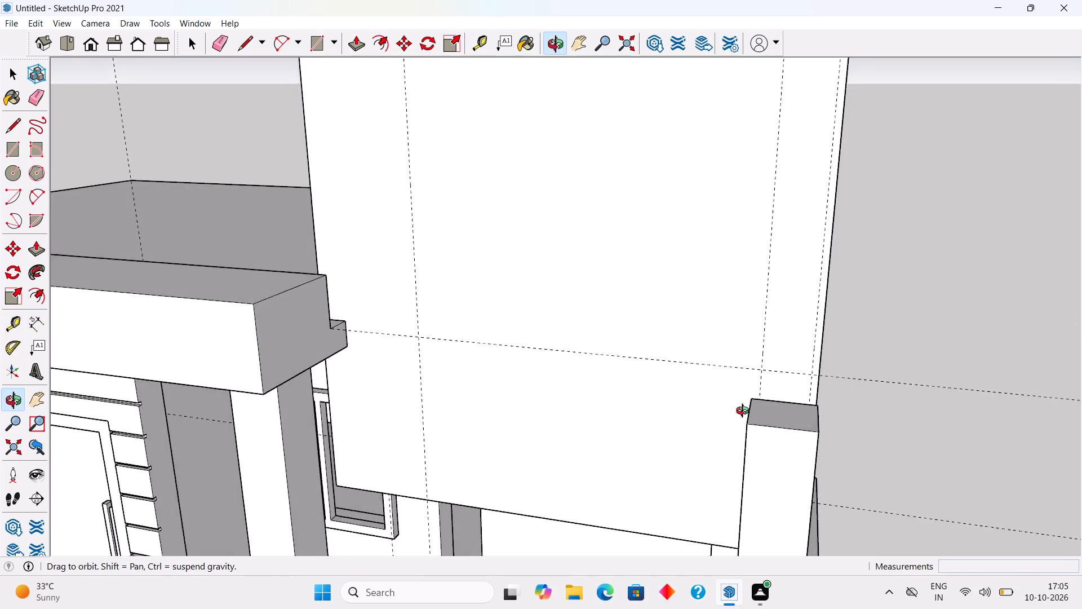
middle_drag(745, 412, 783, 439)
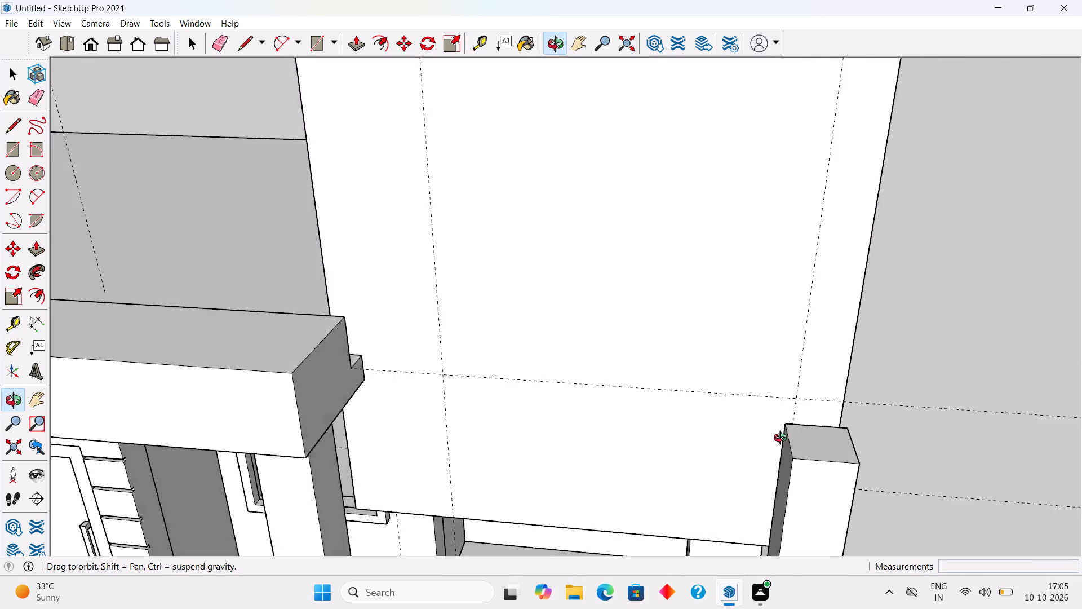
middle_drag(783, 439, 445, 386)
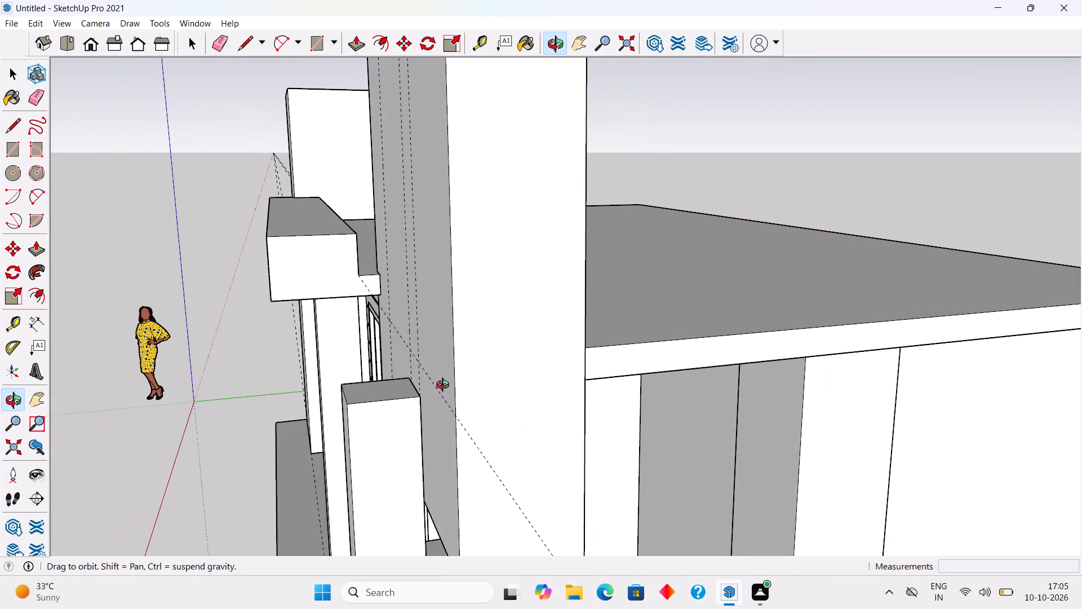
middle_drag(445, 386, 492, 440)
scroll(482, 501, up, 1)
scroll(405, 497, up, 9)
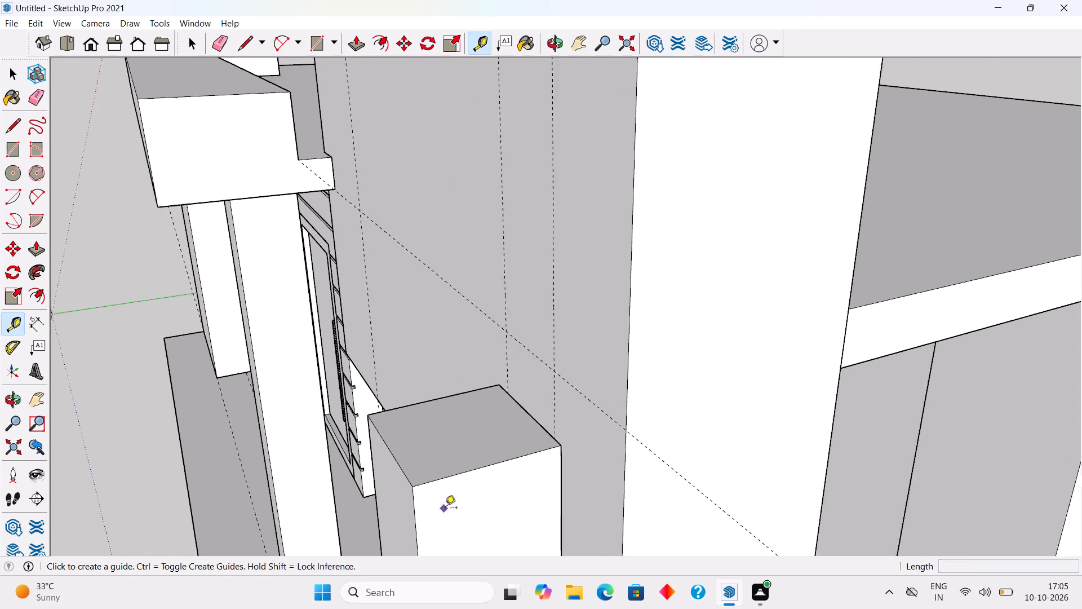
scroll(445, 509, up, 2)
scroll(610, 390, up, 5)
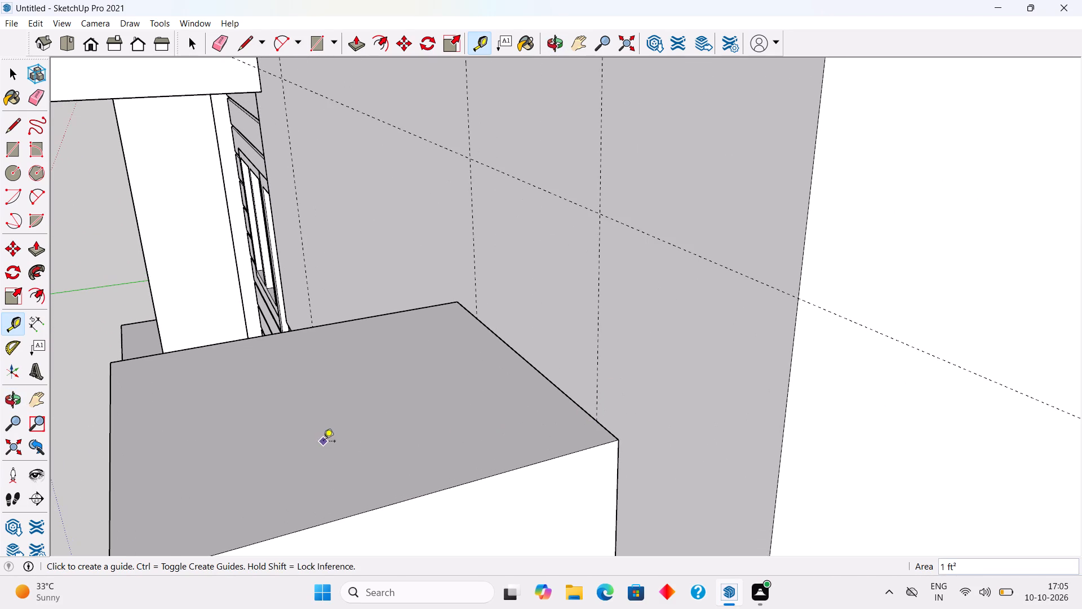
middle_drag(466, 428, 398, 442)
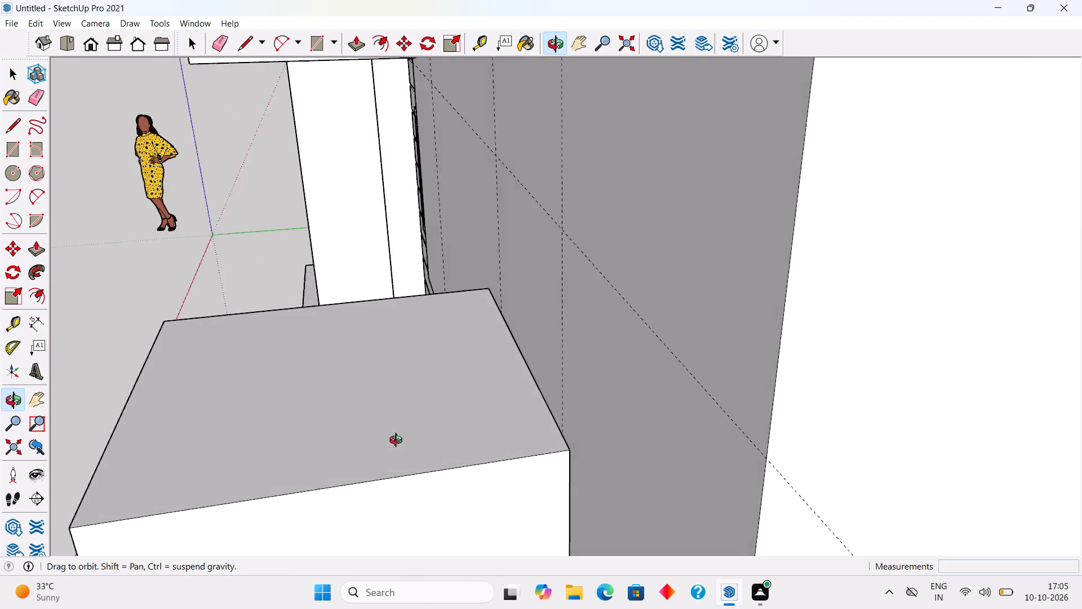
middle_drag(398, 442, 411, 439)
scroll(574, 418, up, 2)
scroll(568, 418, down, 3)
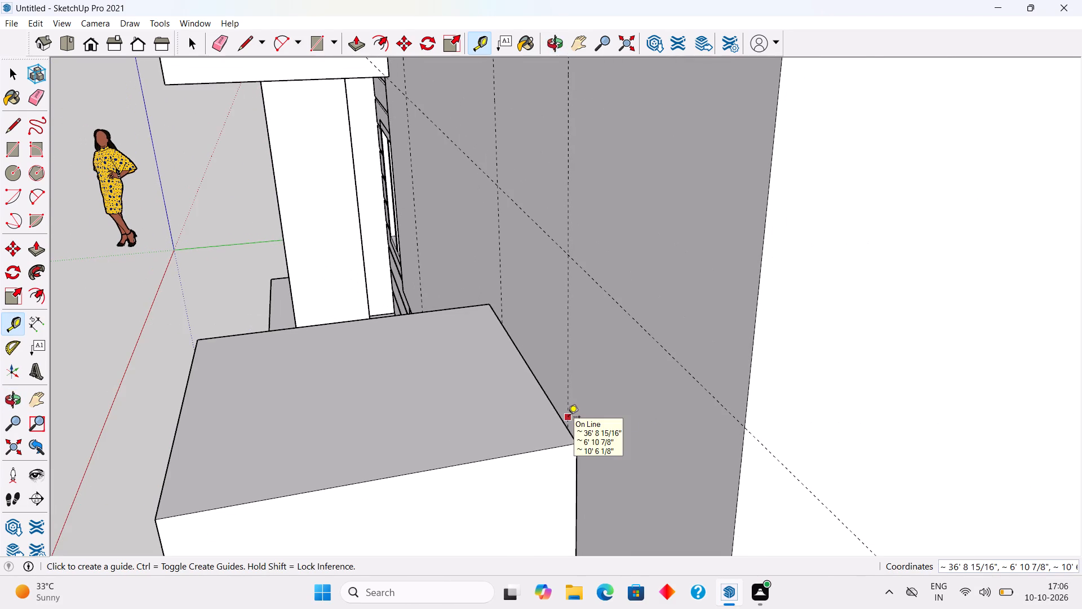
click(172, 445)
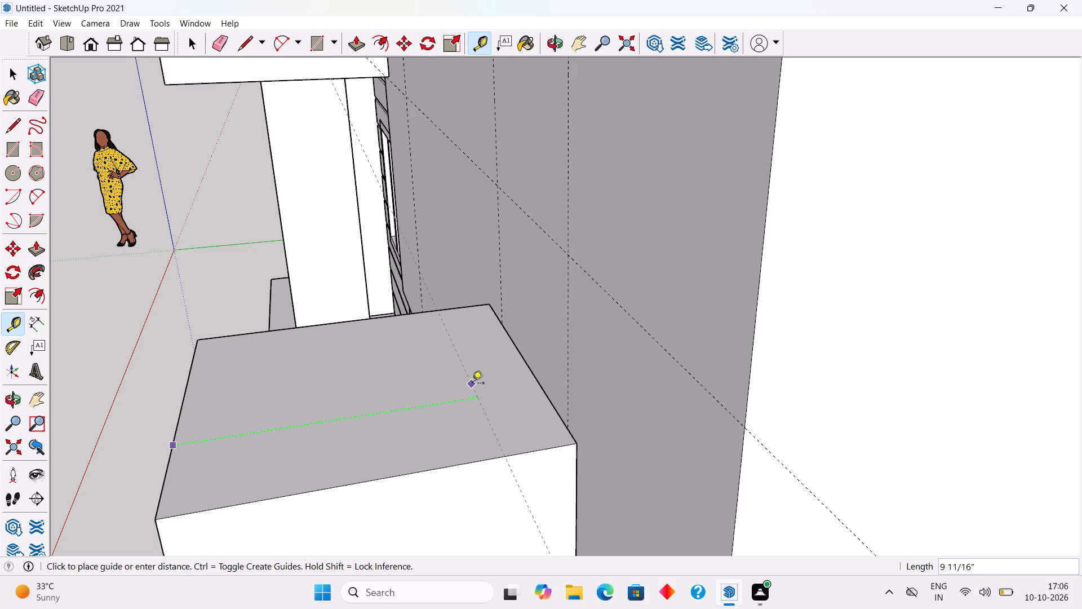
key(9)
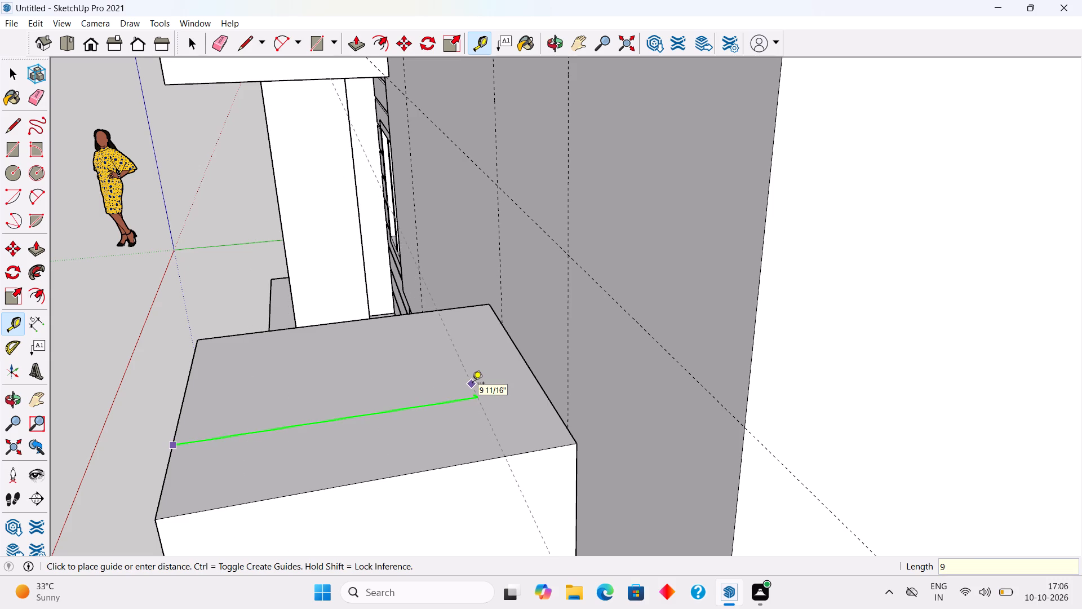
key(shift+quotedbl)
key(Return)
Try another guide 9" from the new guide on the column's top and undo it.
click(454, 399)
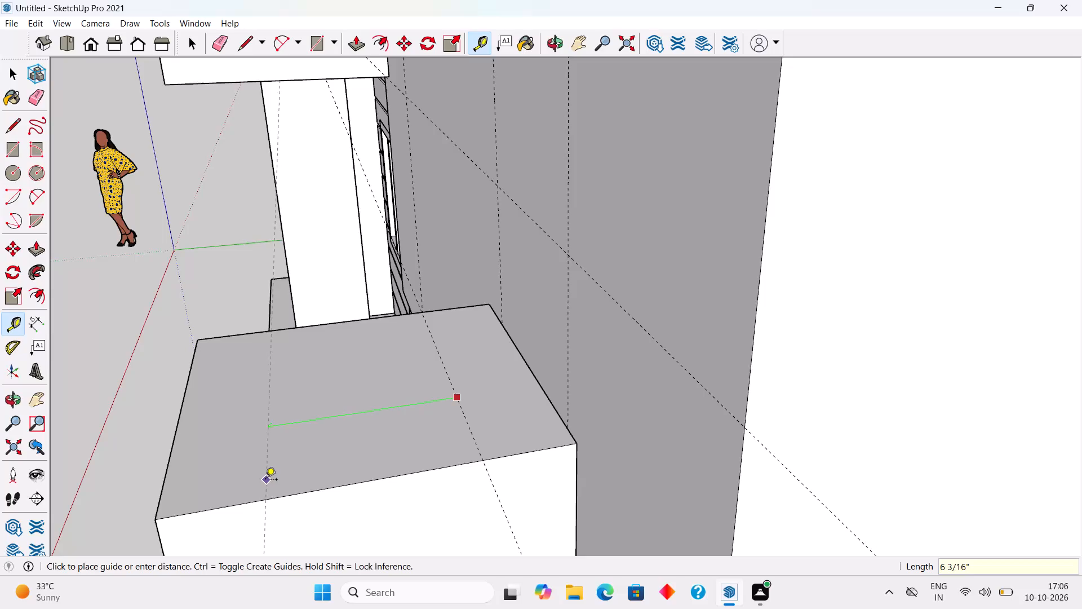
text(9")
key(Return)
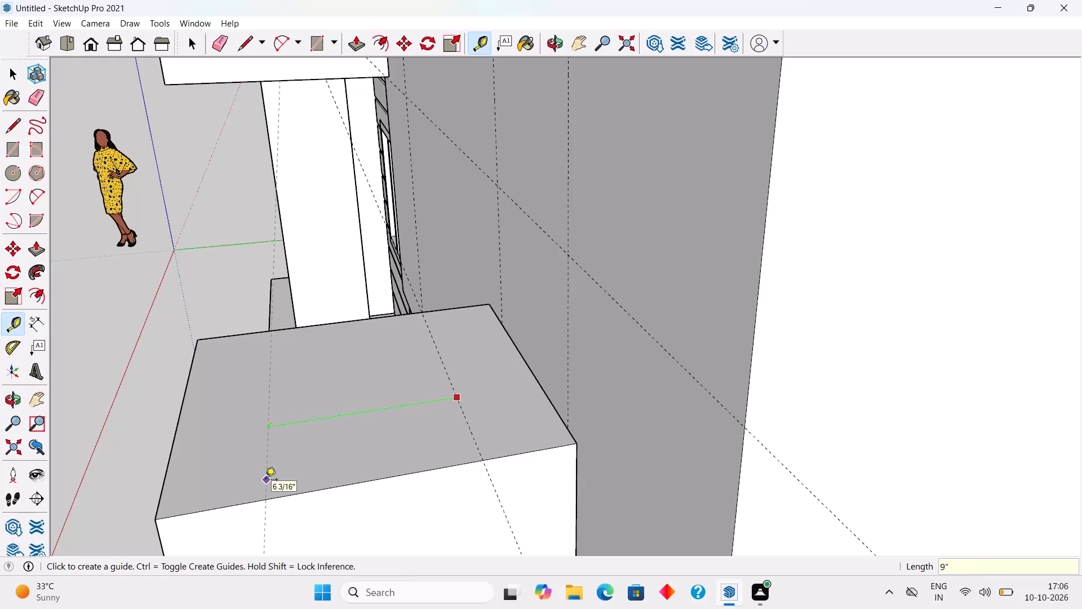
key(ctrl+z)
Place a guide on the column's top, 9" in from its back edge facing the tall box.
click(540, 389)
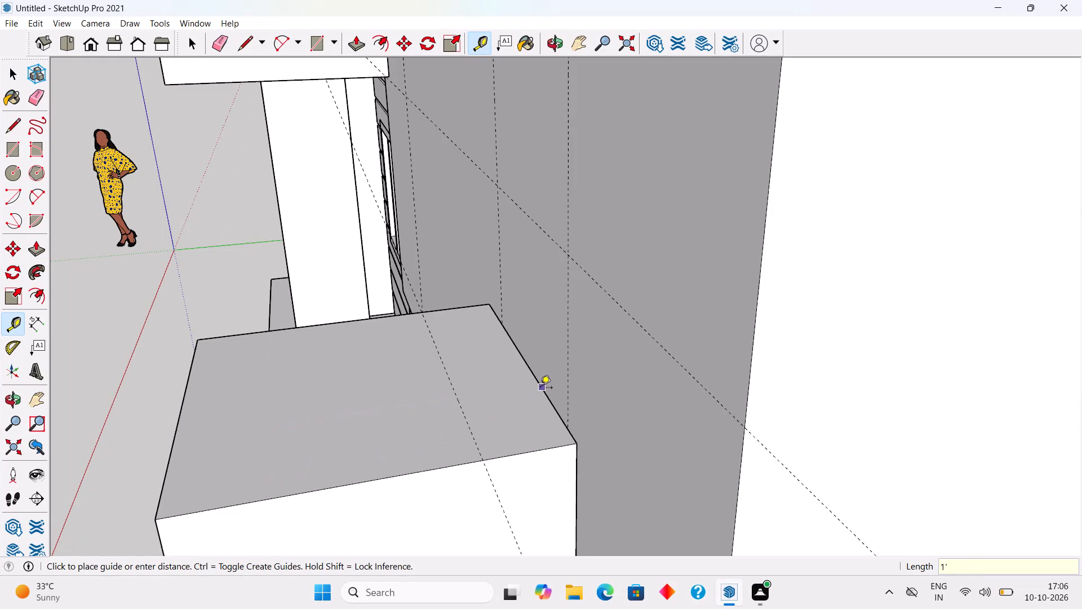
text(9")
key(Return)
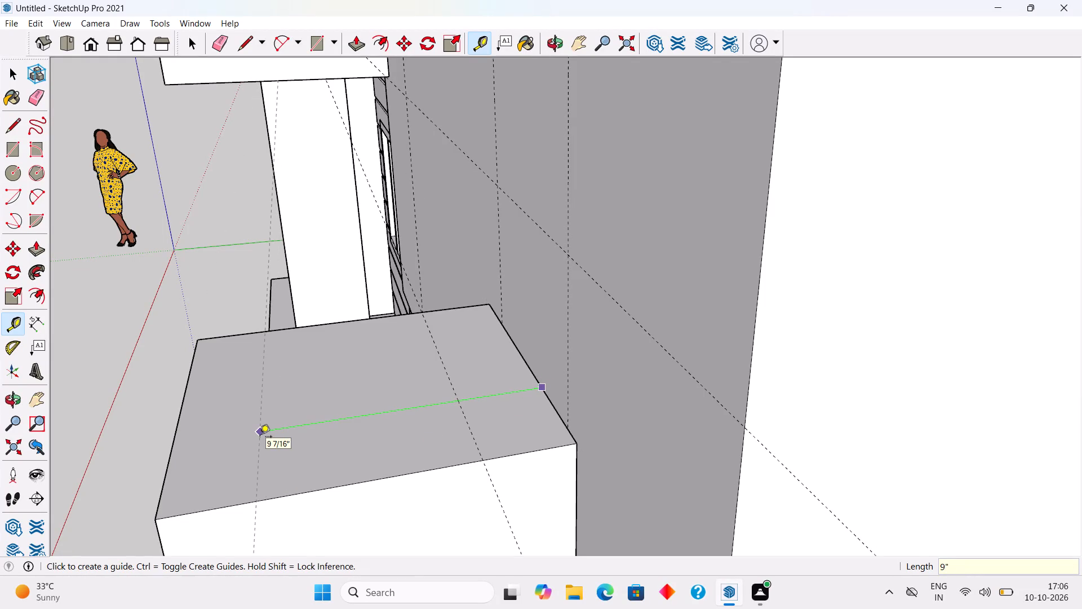
Place a guide 9" above the outer side edge of the column's top, parallel to that edge.
click(396, 478)
text(9")
key(Return)
Place two guides on the column's top, each 9" in from one of its side edges.
scroll(383, 375, down, 5)
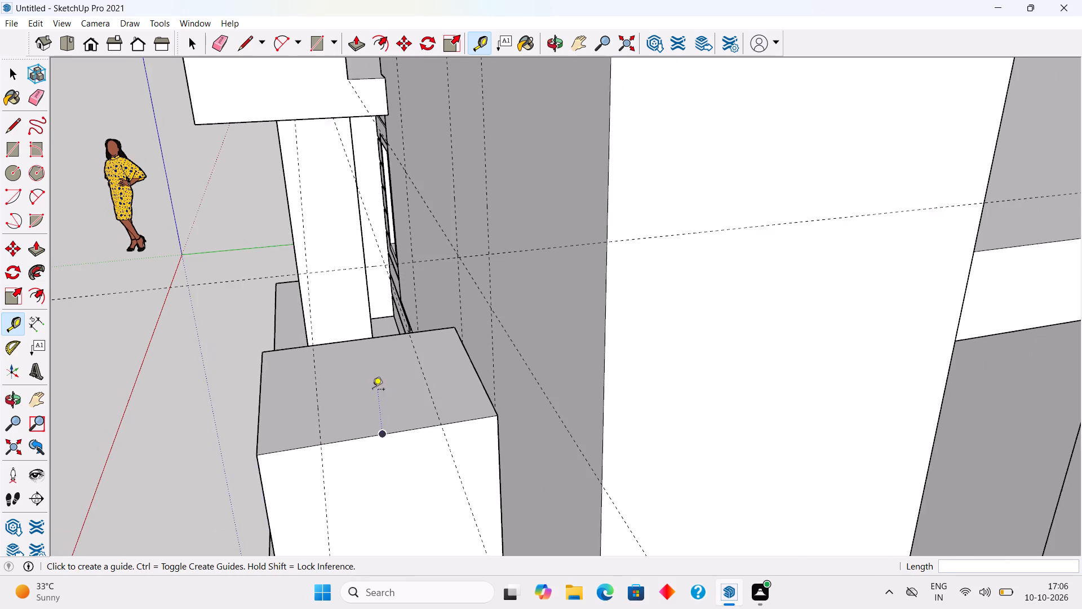
middle_drag(503, 434, 757, 491)
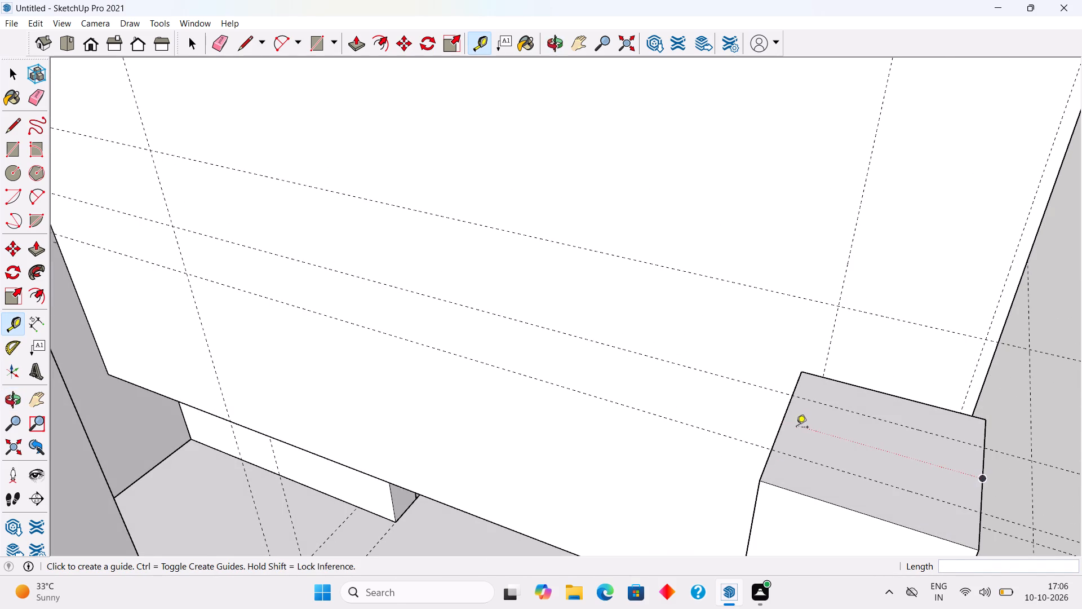
click(780, 430)
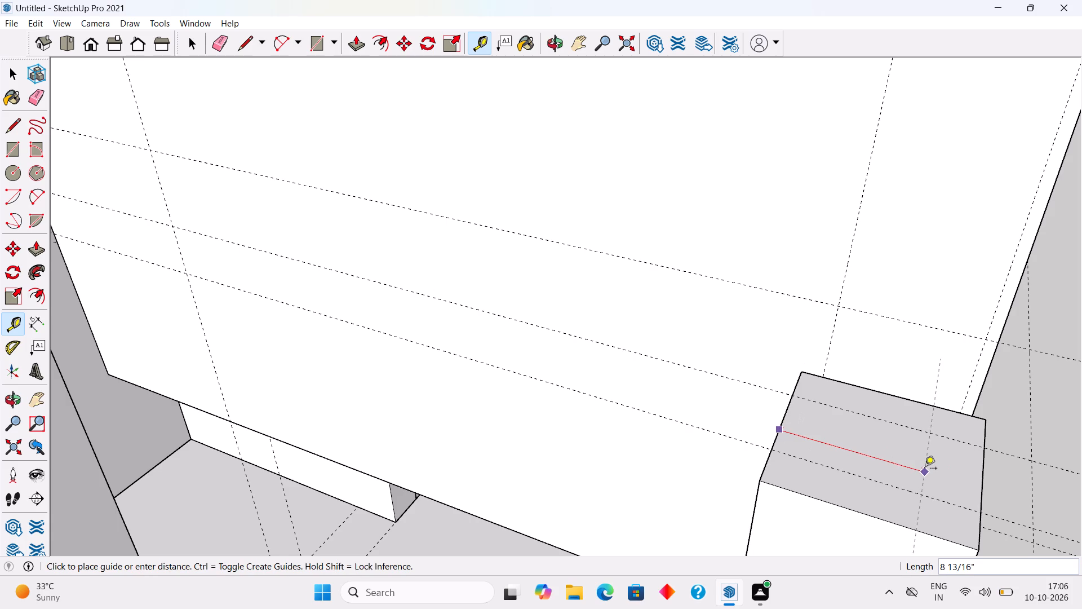
text(9")
key(Return)
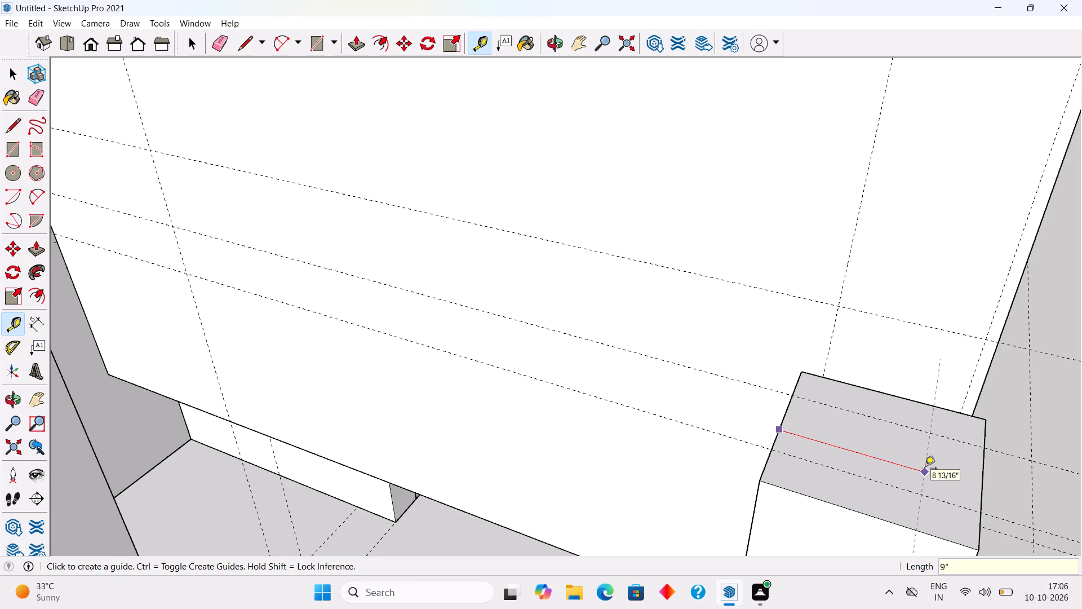
click(982, 500)
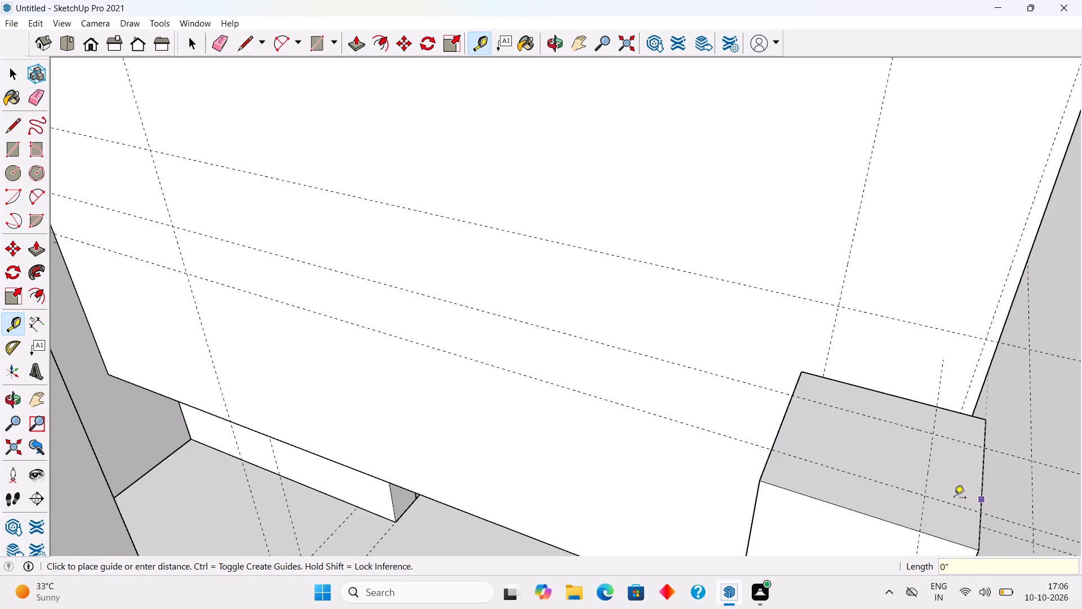
text(9")
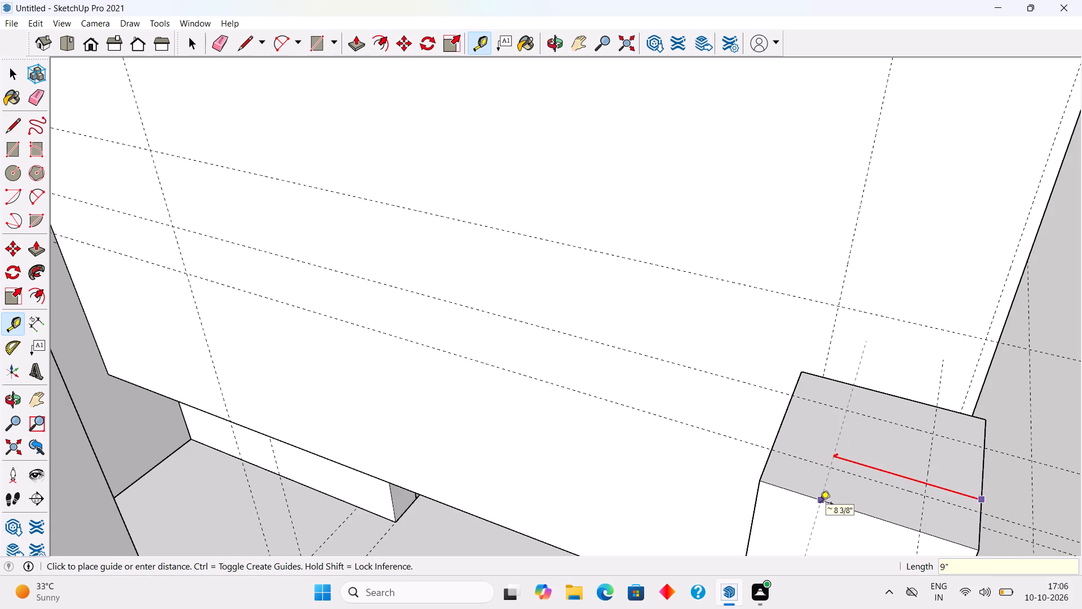
key(Return)
key(space)
Draw a 6" by 6" rectangle between the guide intersections in the middle of the column's top.
text(r)
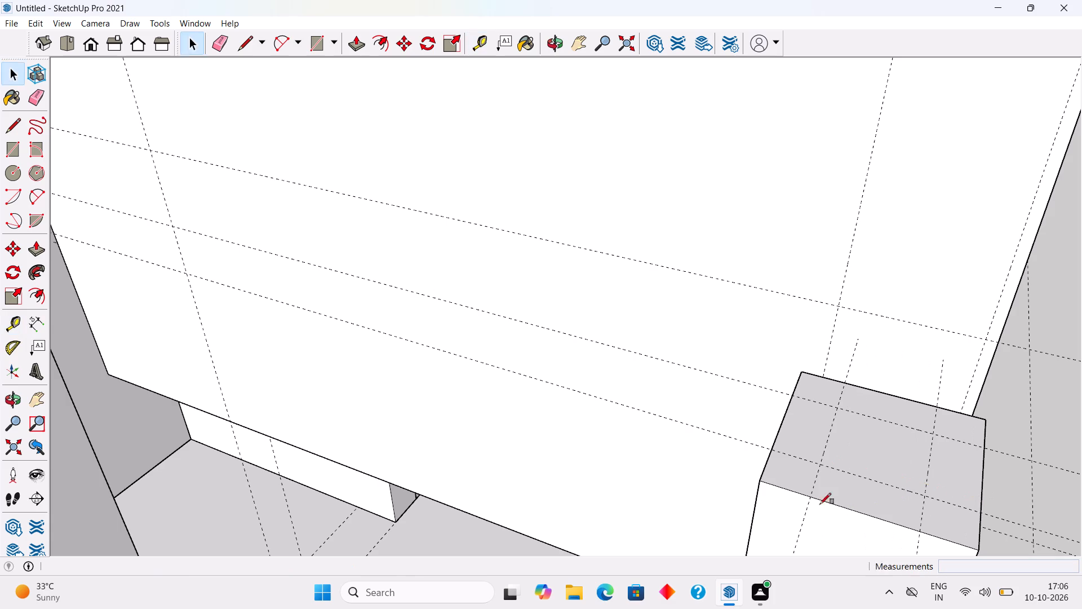
click(835, 407)
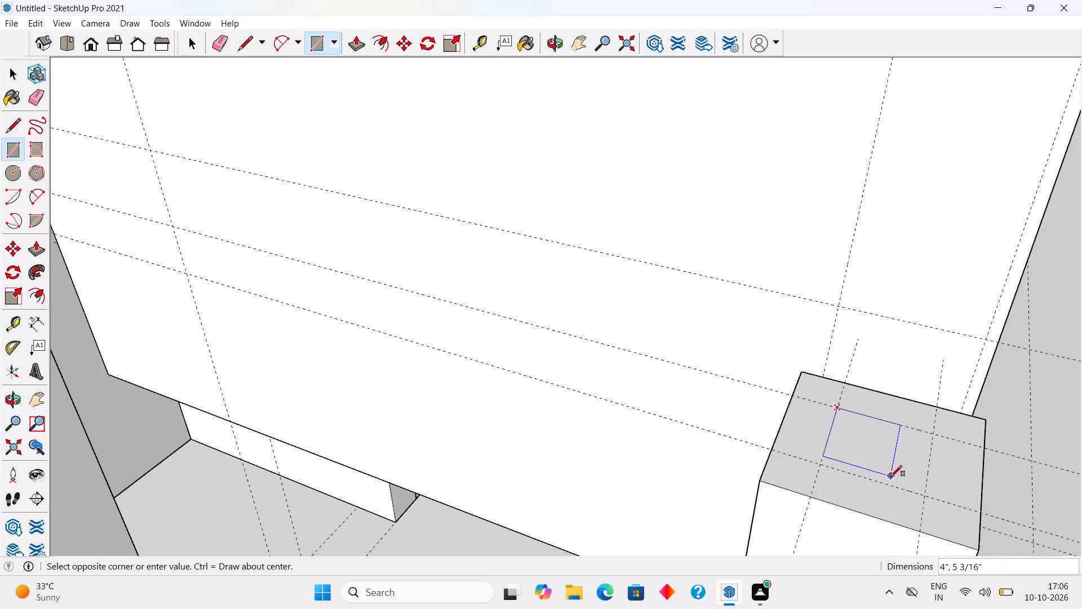
click(924, 495)
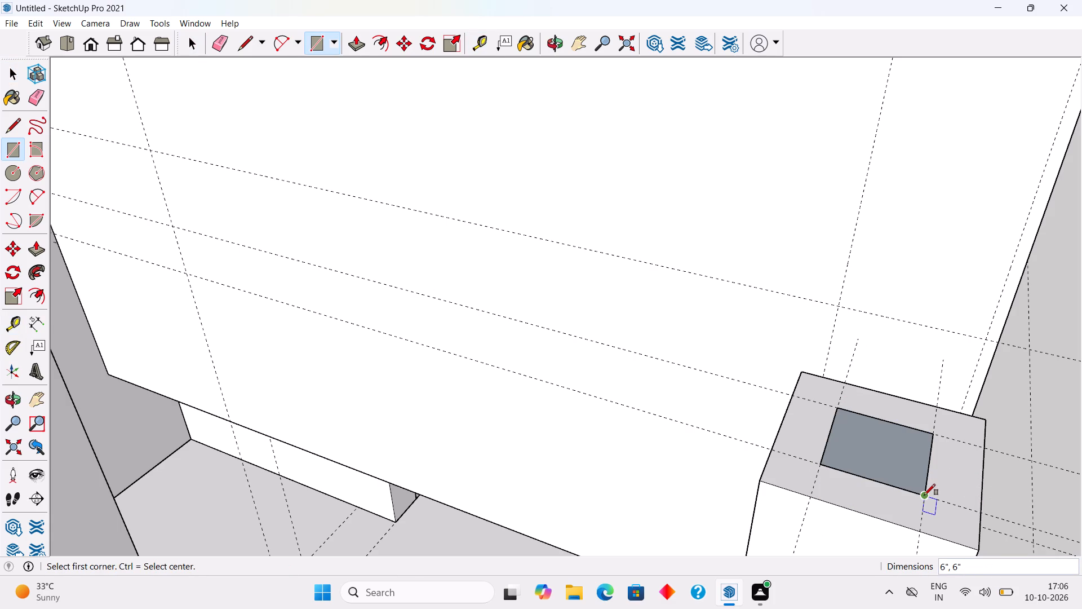
key(space)
Push/Pull the small square on the column up 10' 5 15/16", level with the tall box's top edge.
key(p)
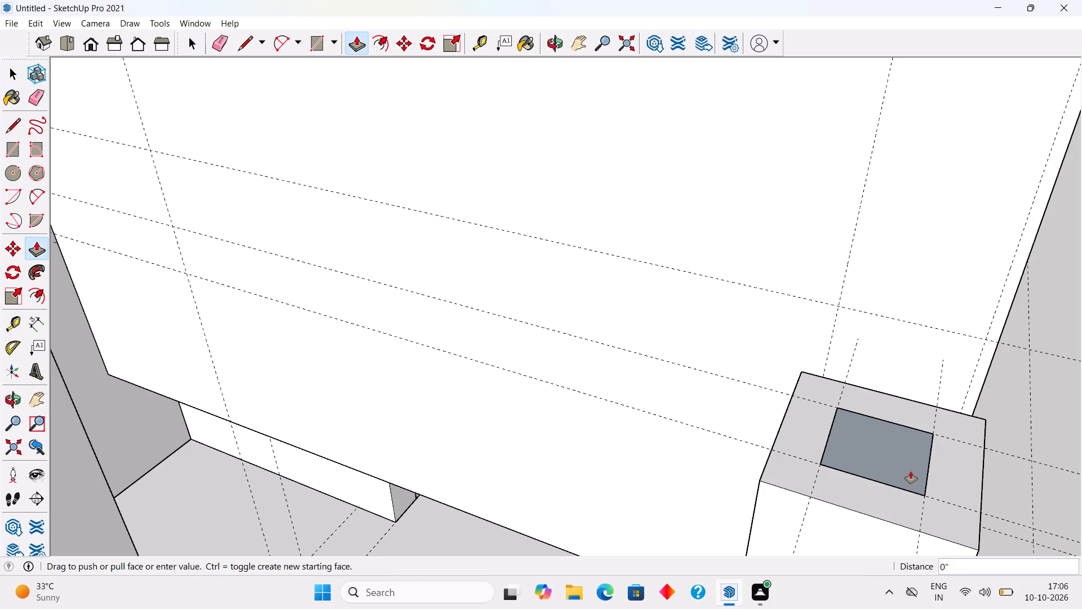
click(911, 471)
scroll(910, 352, down, 20)
scroll(910, 352, down, 10)
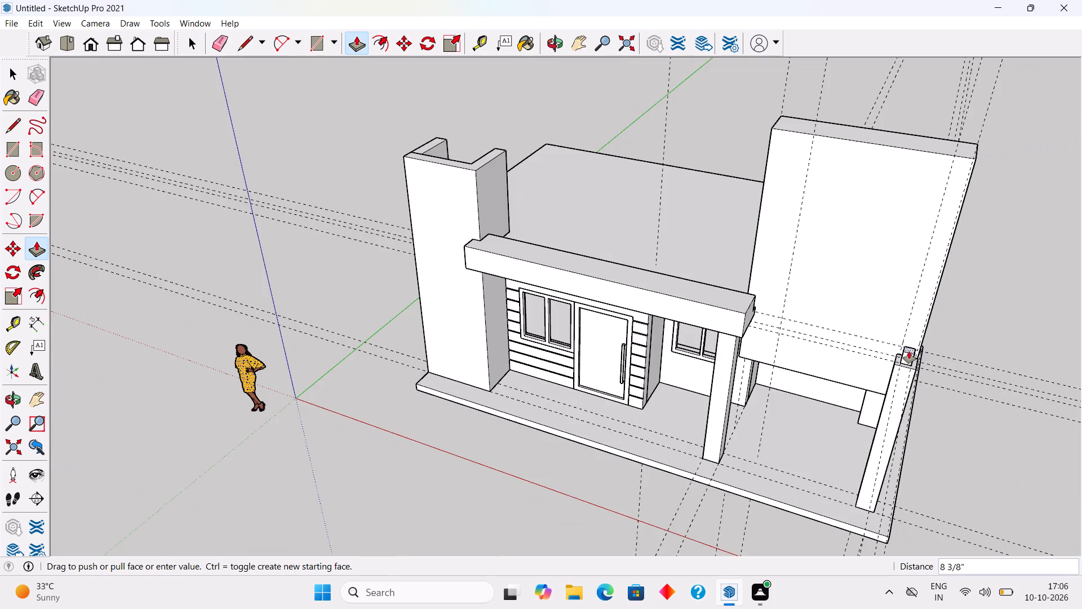
middle_drag(909, 351, 915, 201)
scroll(915, 201, up, 1)
scroll(910, 155, up, 2)
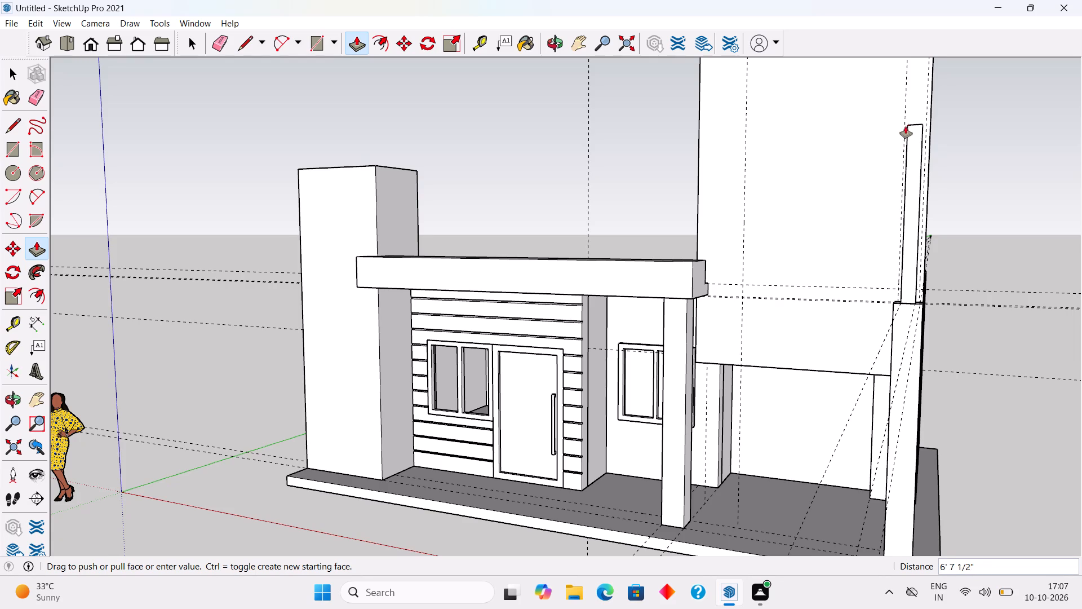
scroll(905, 127, down, 9)
middle_drag(906, 88, 905, 97)
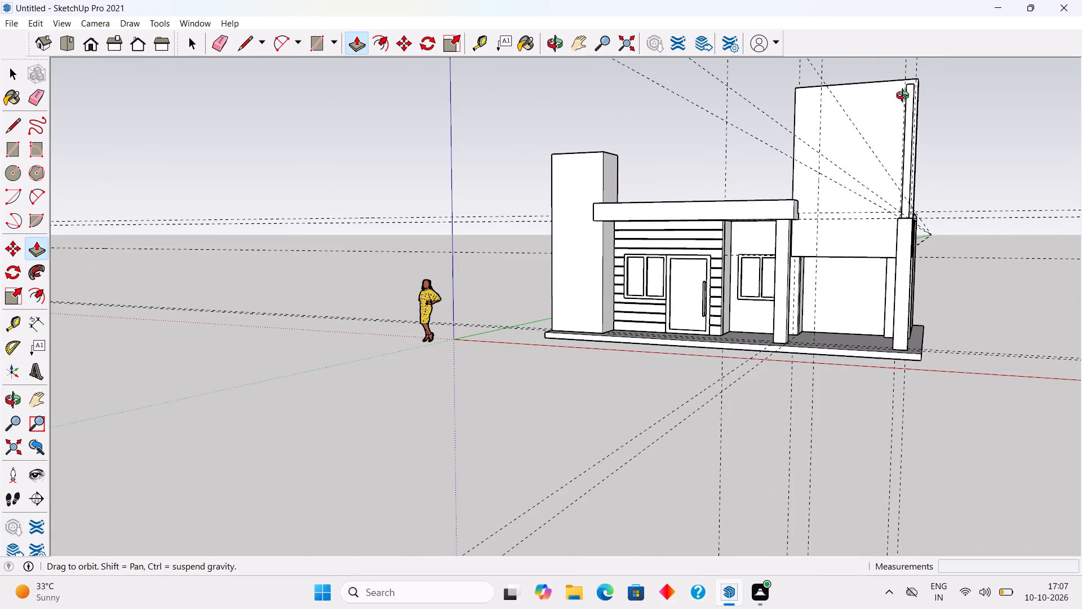
middle_drag(905, 97, 933, 217)
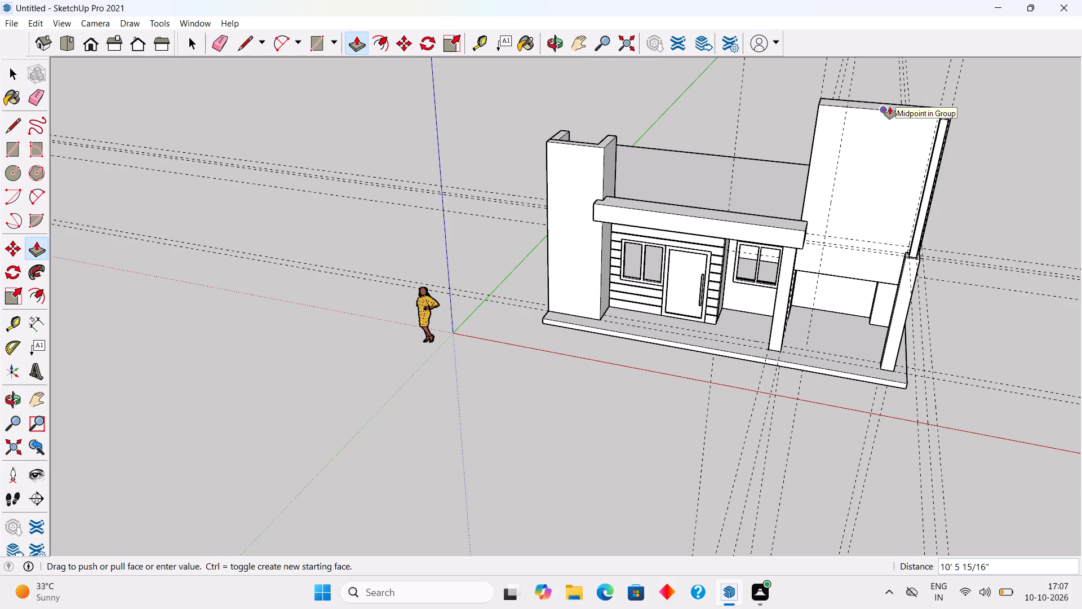
click(890, 107)
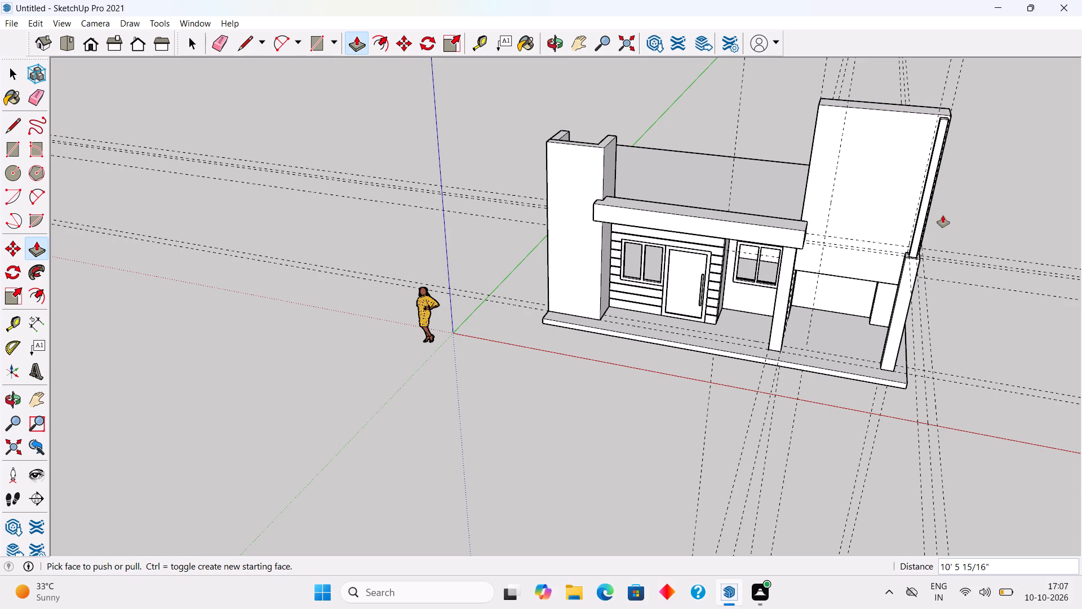
Push/Pull the slender post's face nearest the tall box 9" so that it meets the box's front face.
middle_drag(944, 217, 484, 228)
scroll(539, 341, up, 4)
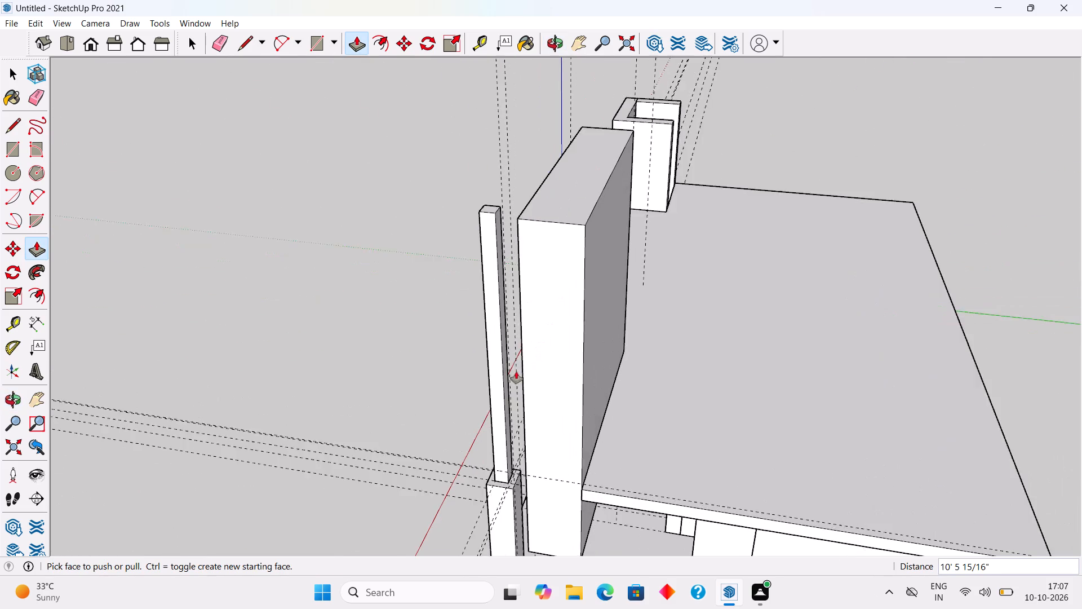
scroll(516, 372, up, 5)
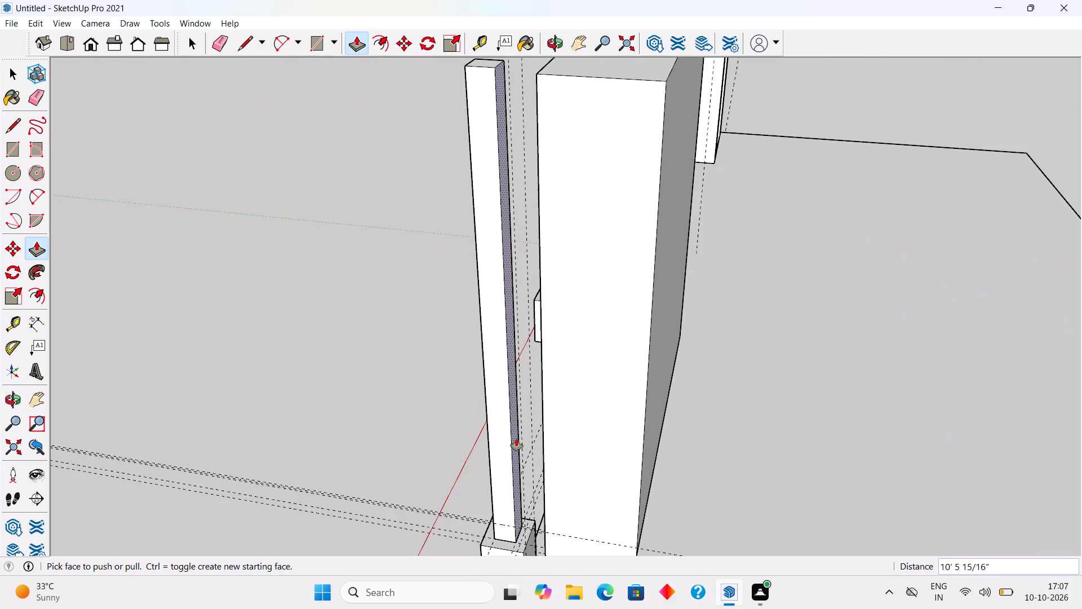
click(516, 439)
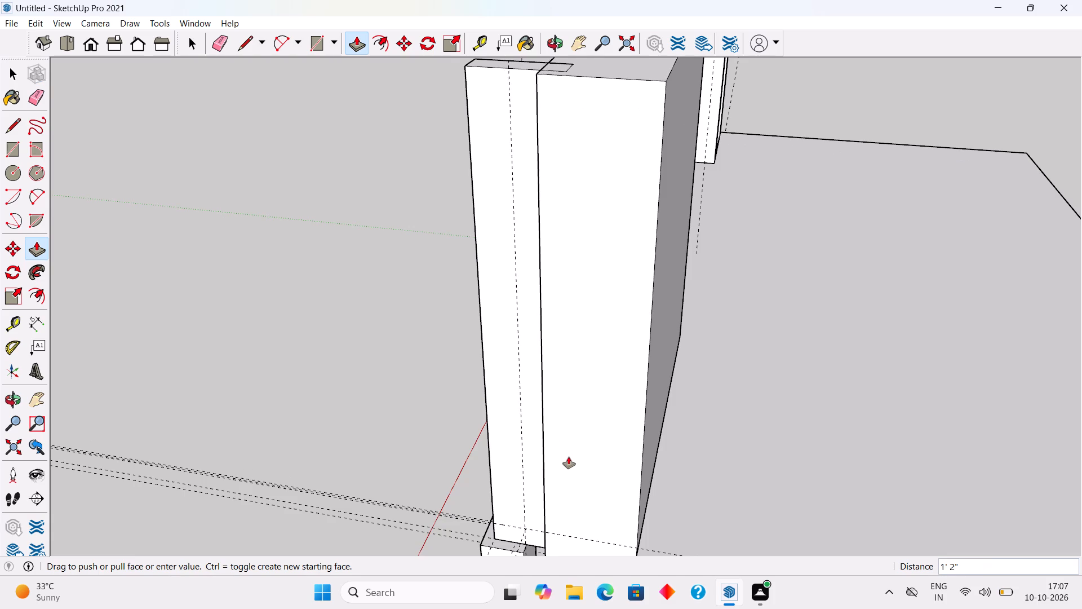
click(541, 467)
Examine from below and from the side how the widened post meets the column and the tall box.
scroll(541, 467, down, 12)
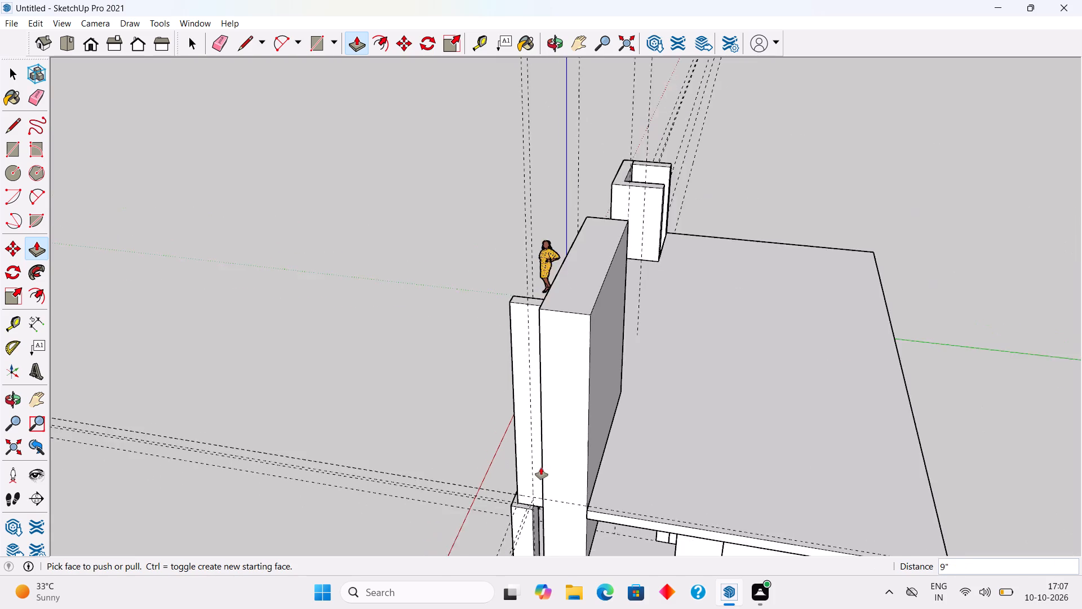
middle_drag(543, 506, 551, 269)
scroll(536, 372, up, 5)
scroll(586, 262, up, 4)
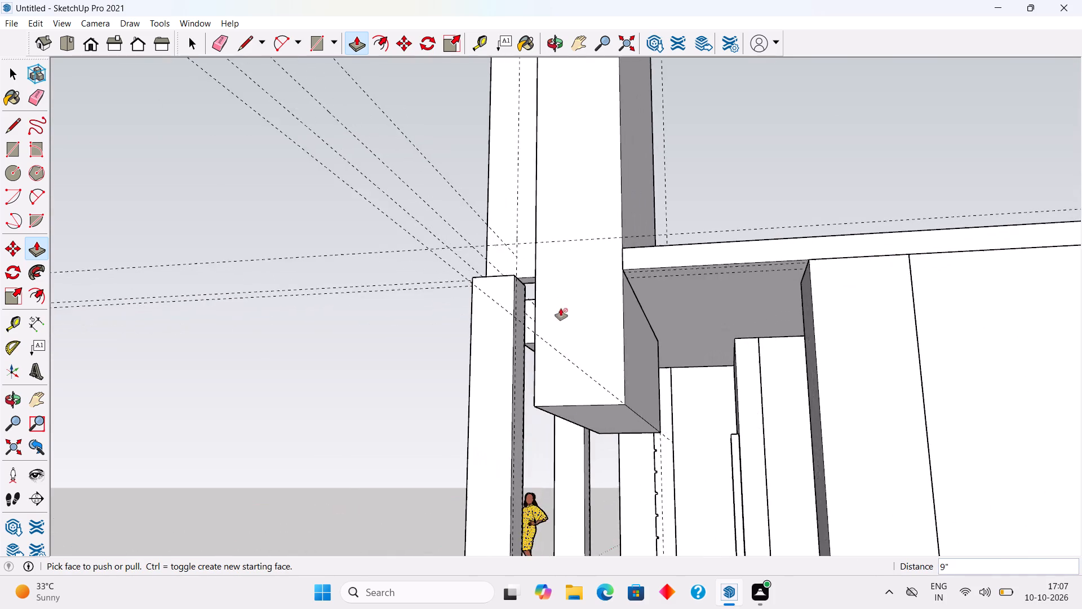
scroll(561, 308, up, 11)
middle_drag(554, 303, 567, 264)
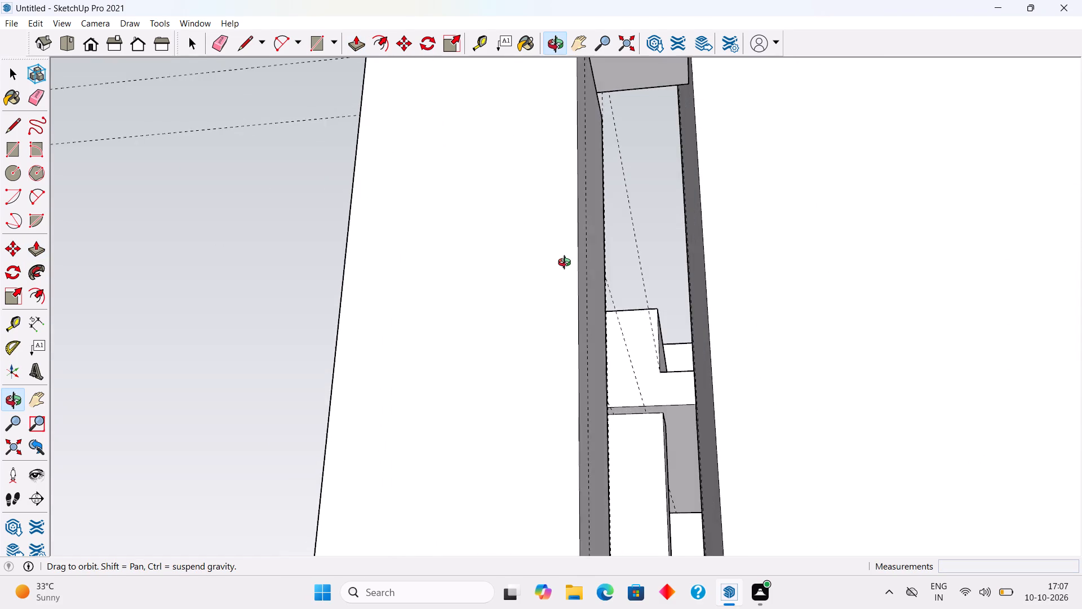
middle_drag(567, 264, 586, 338)
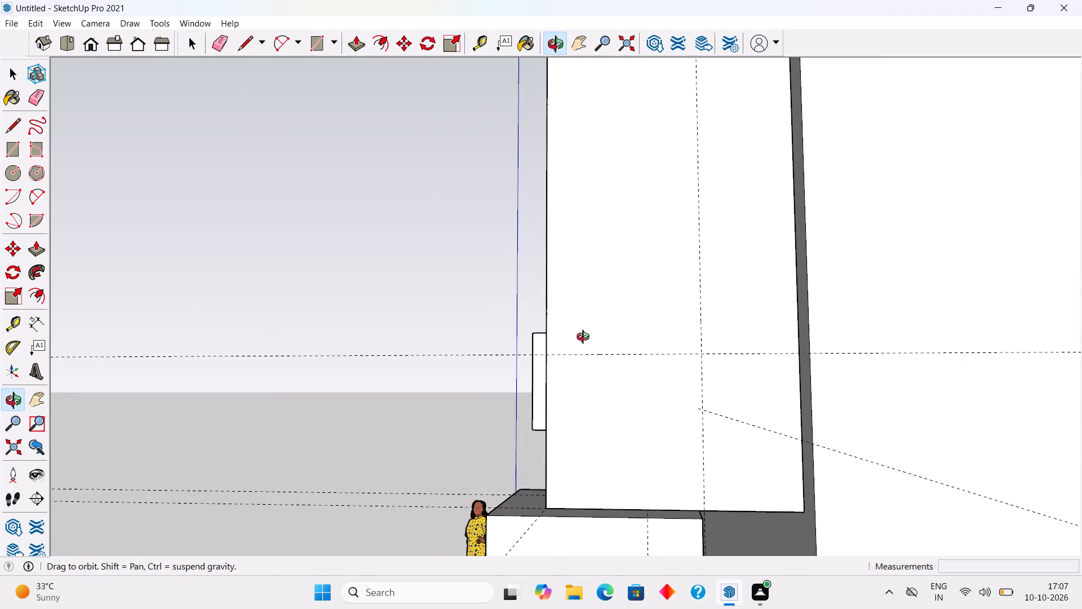
middle_drag(586, 338, 597, 321)
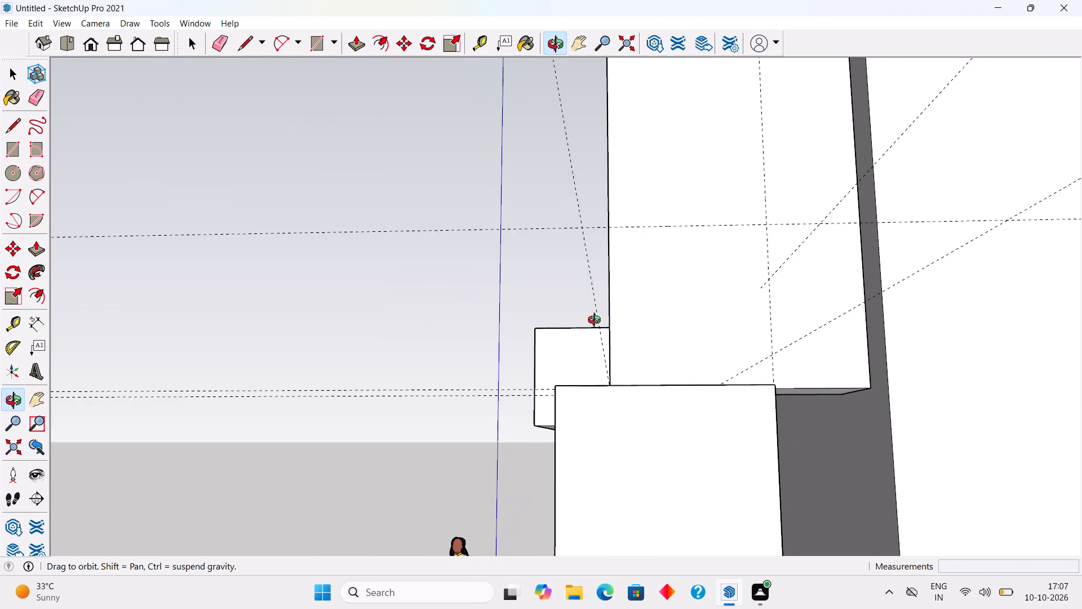
middle_drag(597, 321, 599, 315)
scroll(600, 313, down, 1)
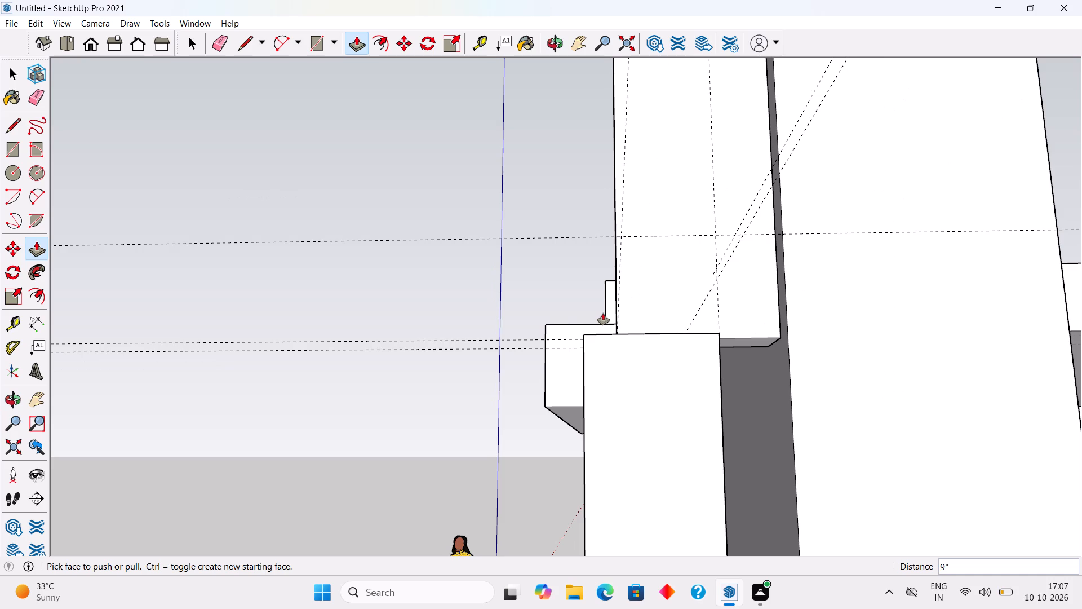
middle_drag(755, 416, 761, 478)
scroll(761, 478, down, 8)
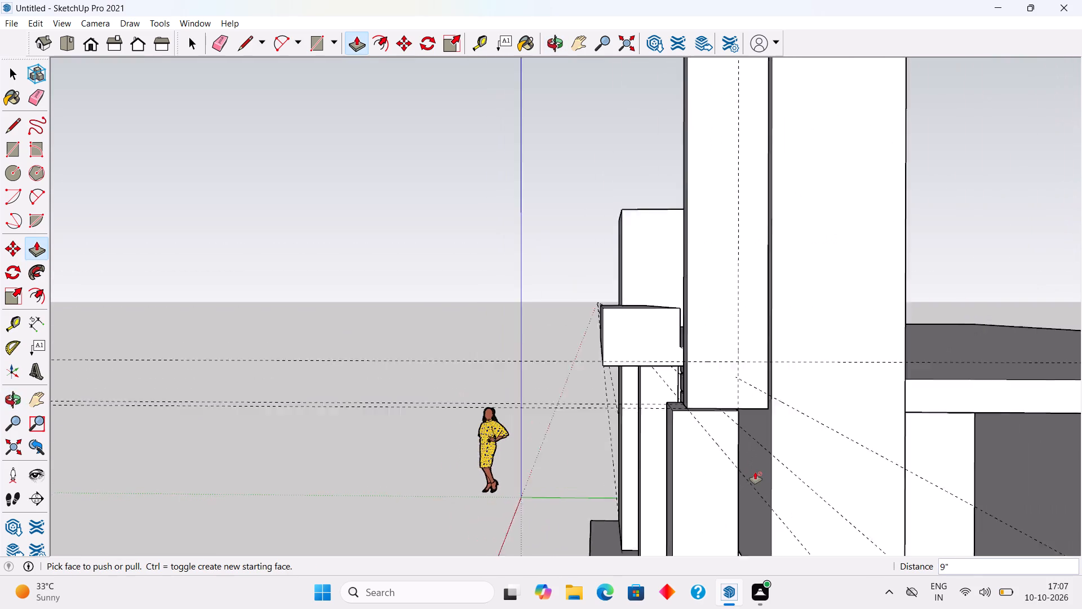
scroll(755, 472, down, 11)
Push/Pull the top face of the slender post up 9".
middle_drag(786, 137, 784, 400)
scroll(764, 449, up, 3)
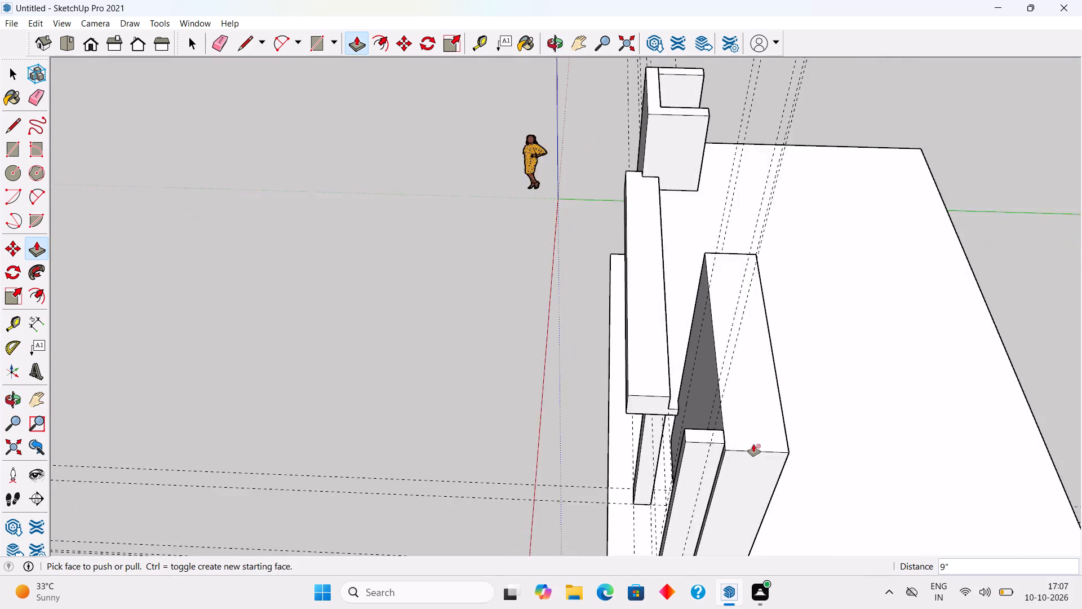
scroll(753, 444, up, 7)
click(690, 431)
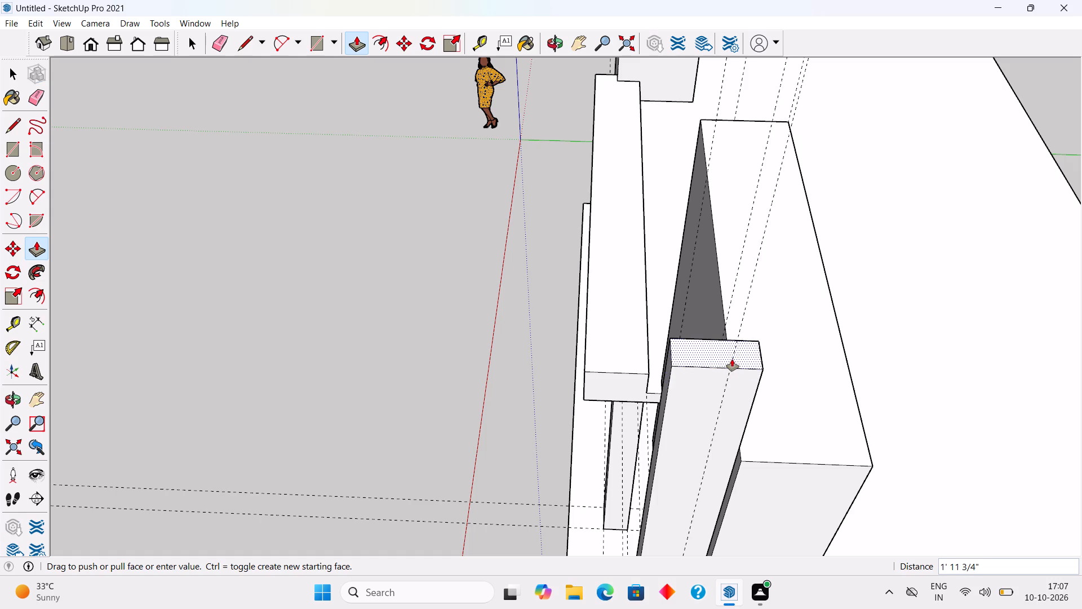
text(9")
key(Return)
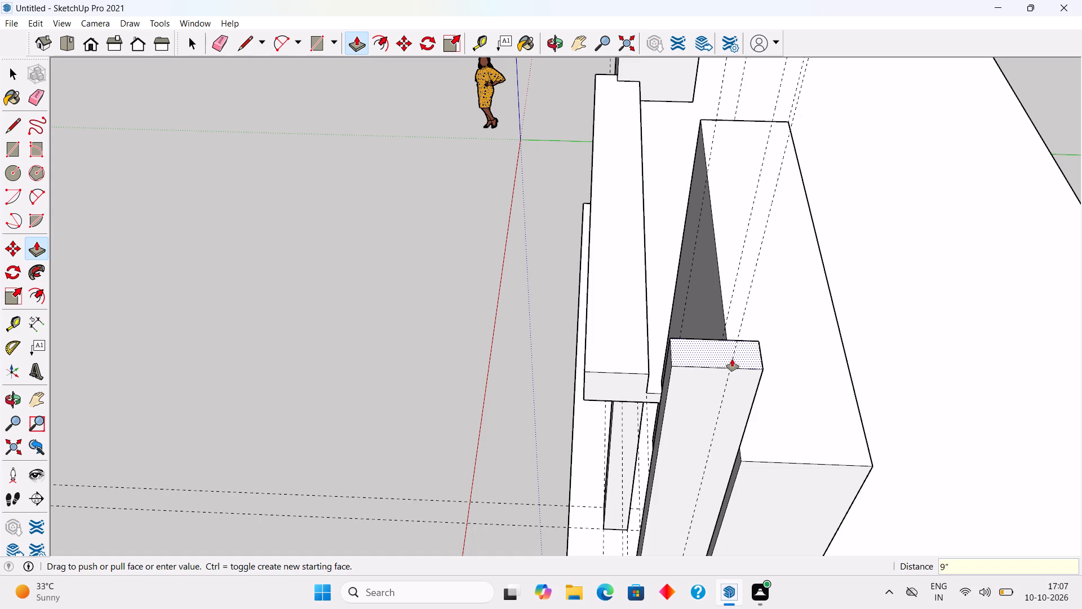
Select all the geometry of the slender post and make it a group.
key(space)
triple_click(711, 429)
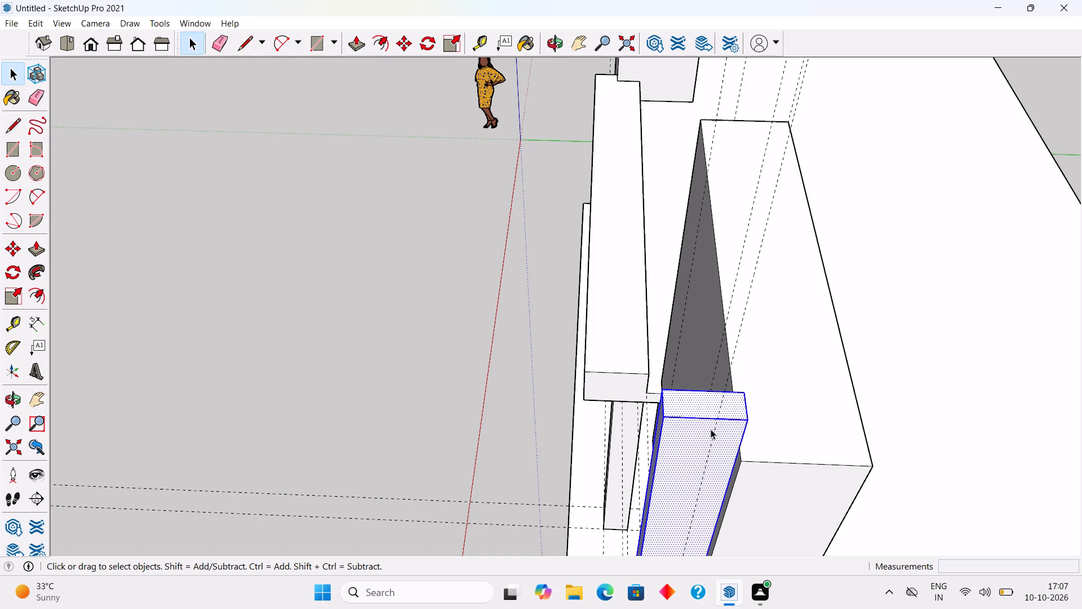
right_click(711, 429)
click(742, 331)
Examine the post and the tall box from the front, from above and from the roof side.
middle_drag(588, 429, 627, 437)
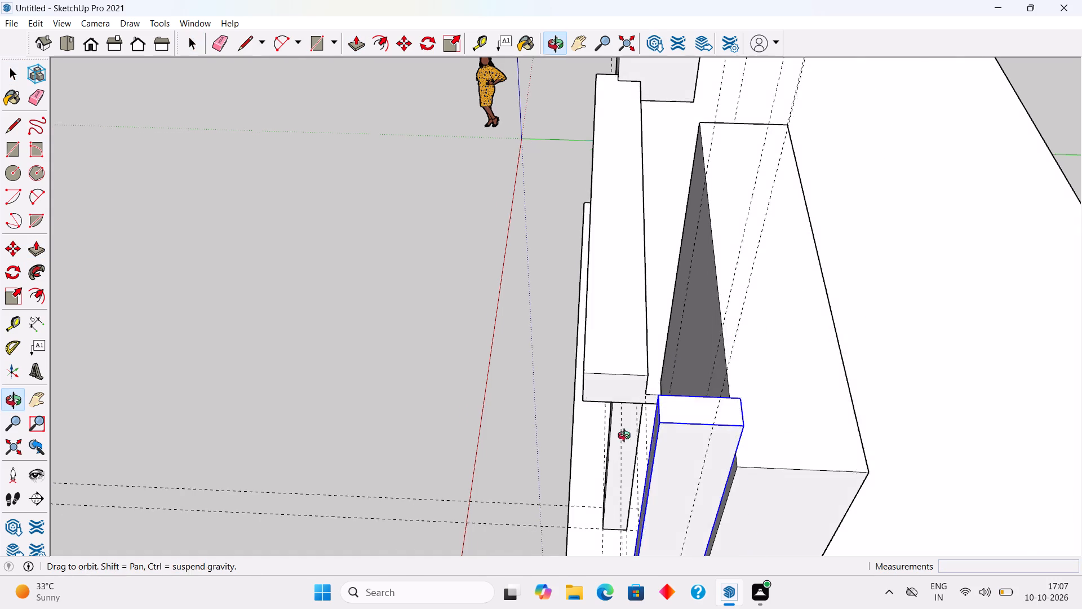
middle_drag(627, 437, 806, 385)
scroll(806, 385, down, 8)
middle_drag(757, 479, 928, 400)
scroll(928, 400, down, 4)
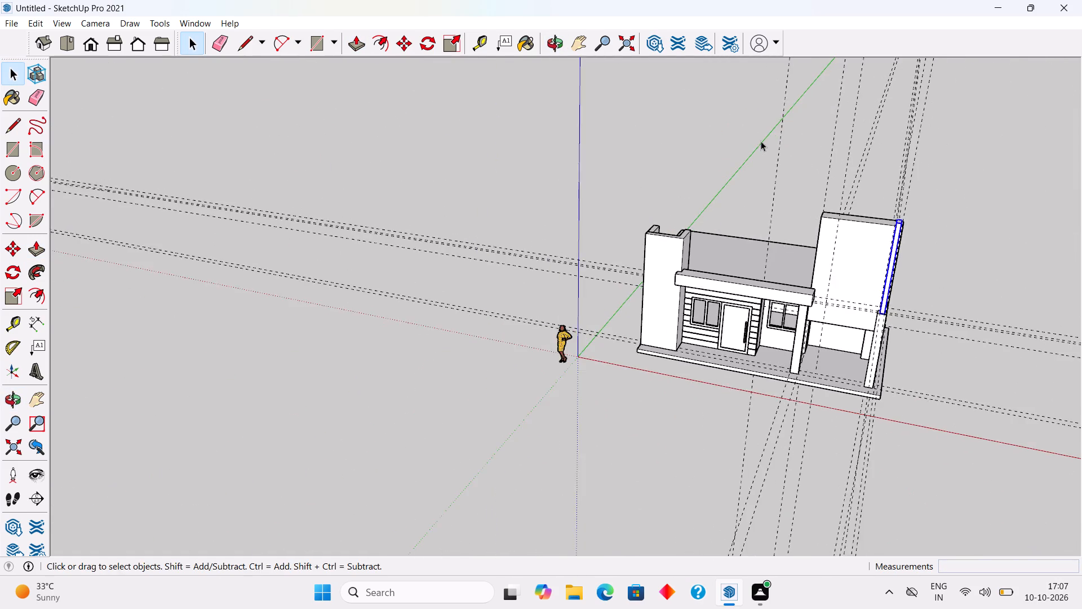
scroll(760, 140, up, 5)
middle_drag(757, 253, 926, 344)
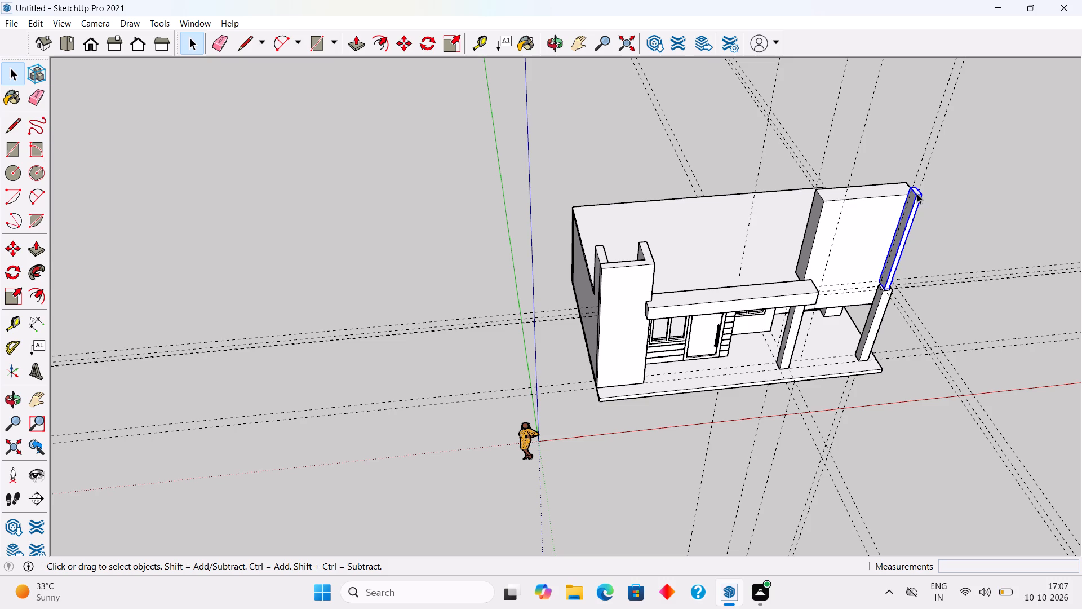
middle_drag(914, 202, 907, 267)
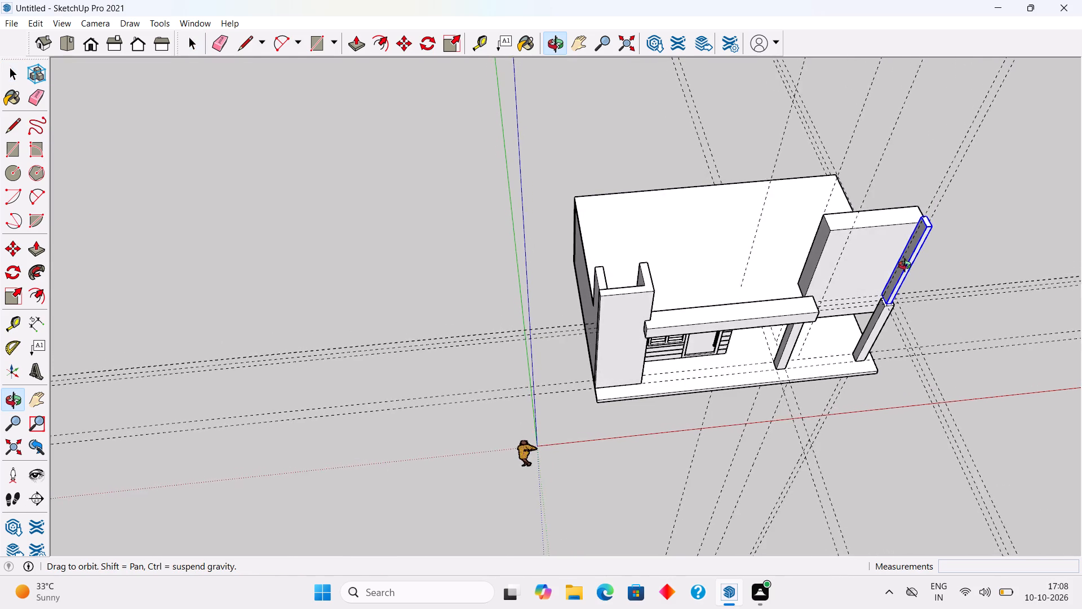
middle_drag(907, 267, 849, 341)
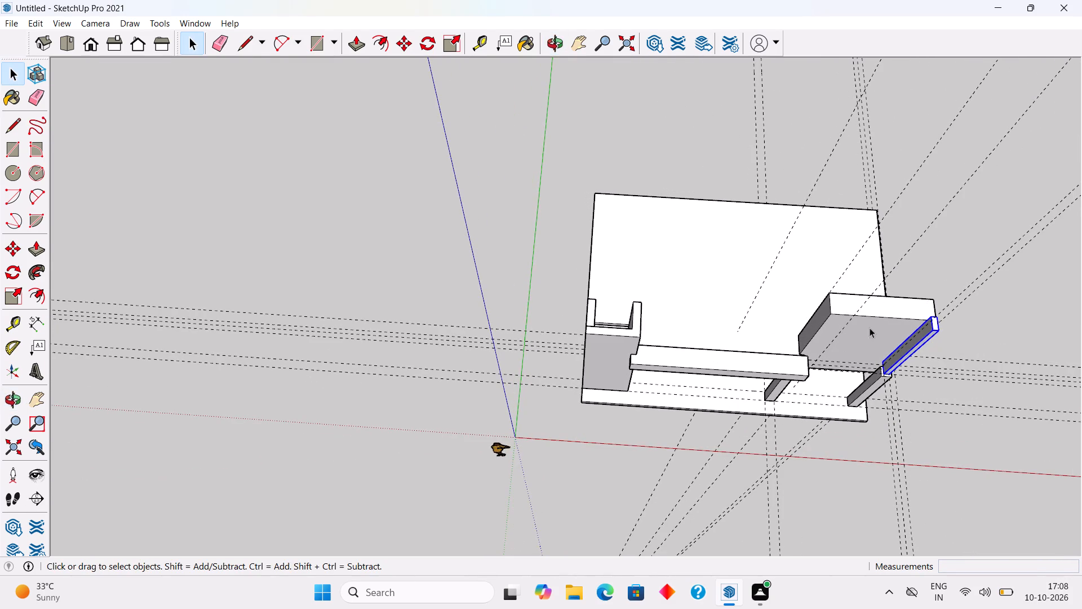
middle_drag(866, 334, 263, 143)
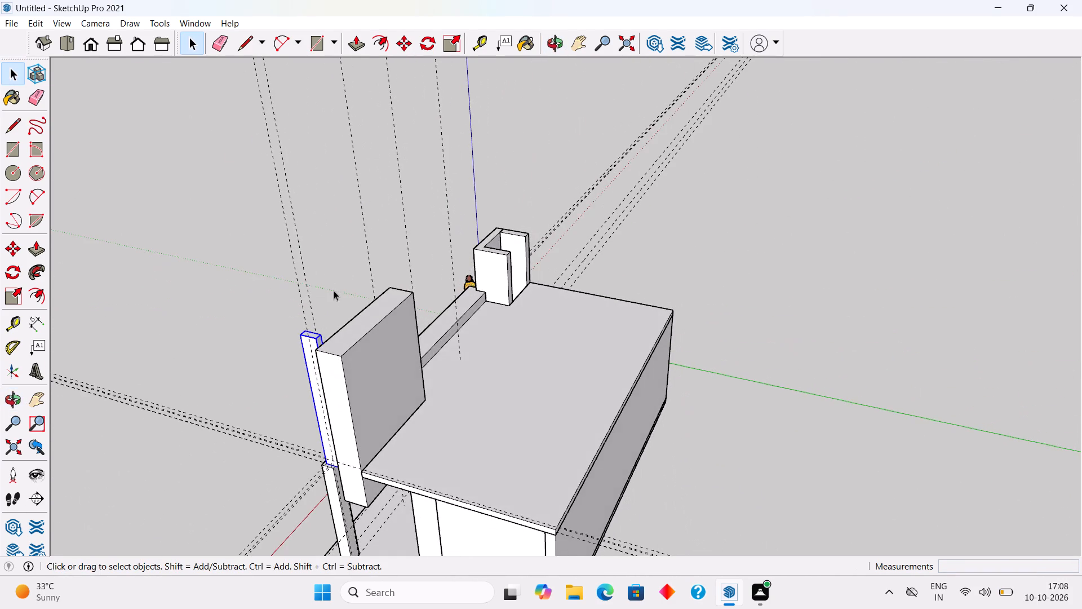
Inside the tall box's group, draw a 9' line across its back face along the roof slab's top surface.
scroll(286, 242, up, 3)
triple_click(424, 405)
middle_drag(431, 453, 725, 608)
scroll(736, 480, down, 11)
middle_drag(858, 549, 781, 511)
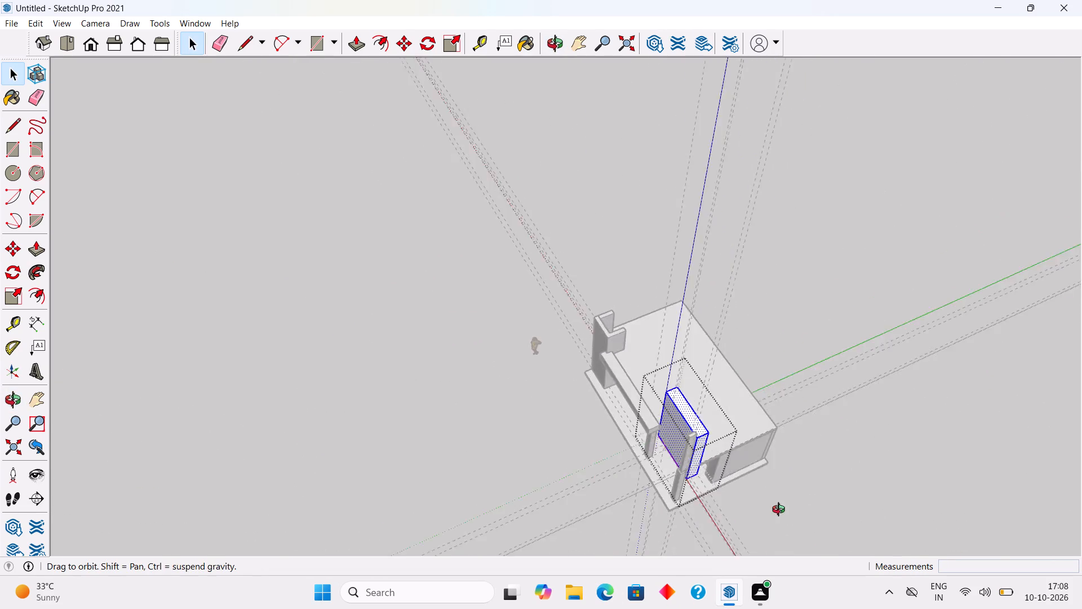
middle_drag(781, 511, 400, 360)
scroll(466, 377, up, 15)
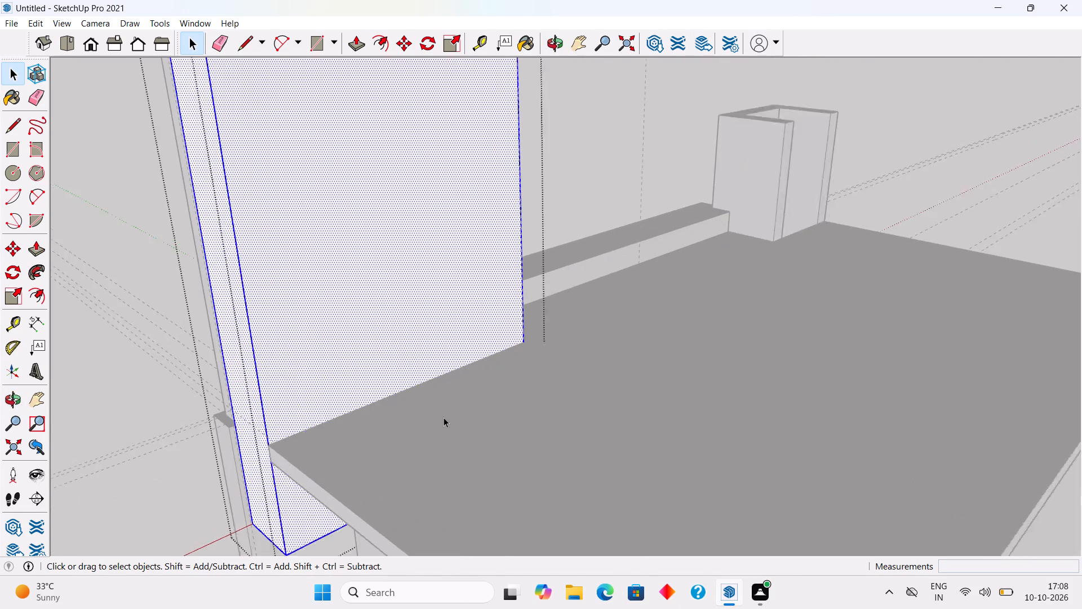
scroll(444, 417, up, 2)
key(l)
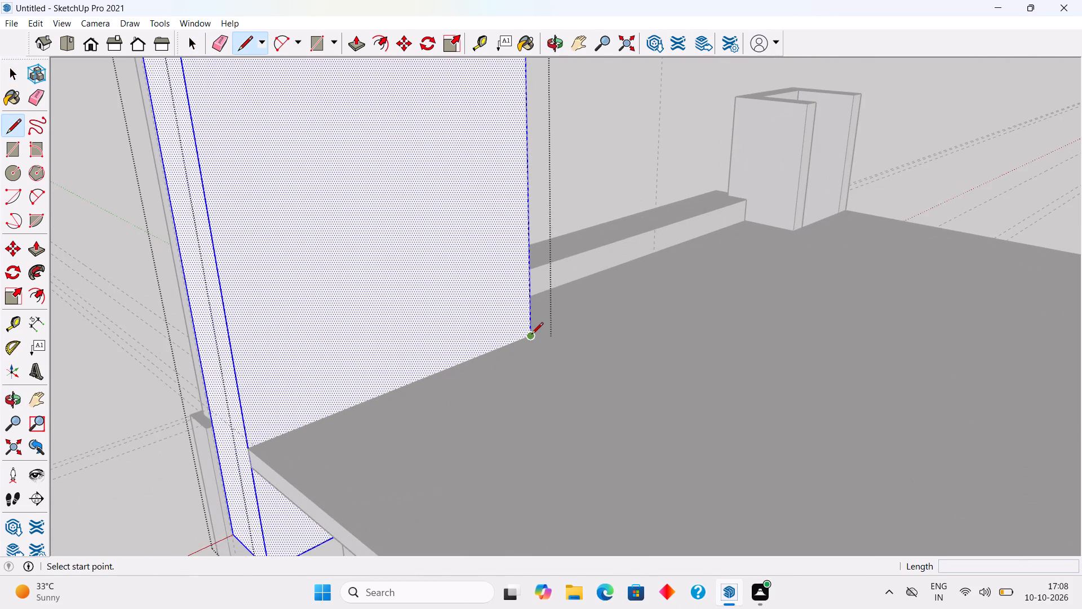
click(531, 335)
click(251, 452)
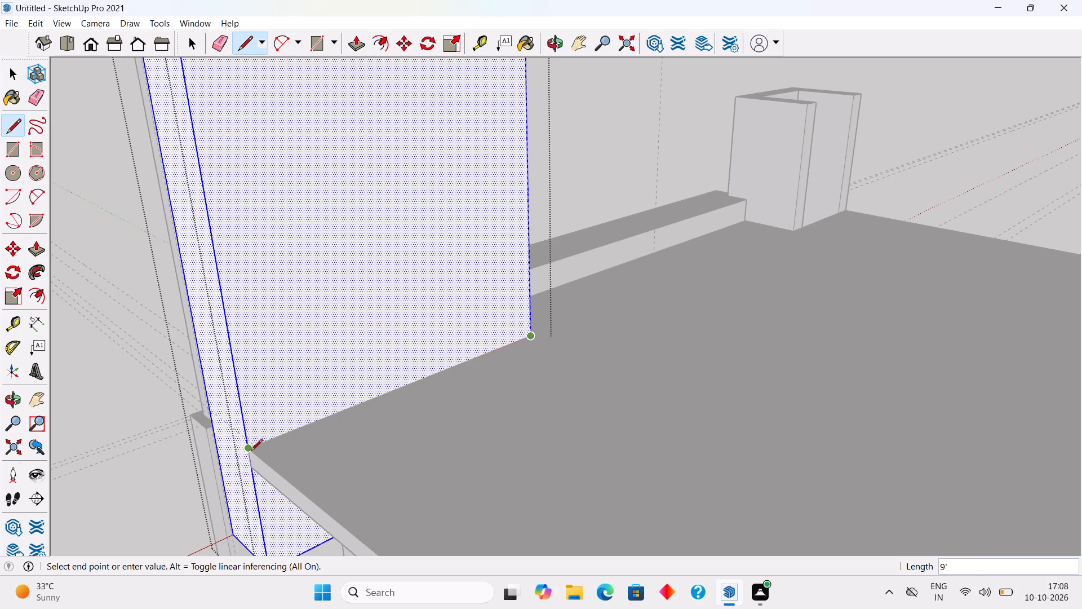
key(space)
Push/Pull the part of the tall box's back face above the roof 4' back over the roof.
click(307, 390)
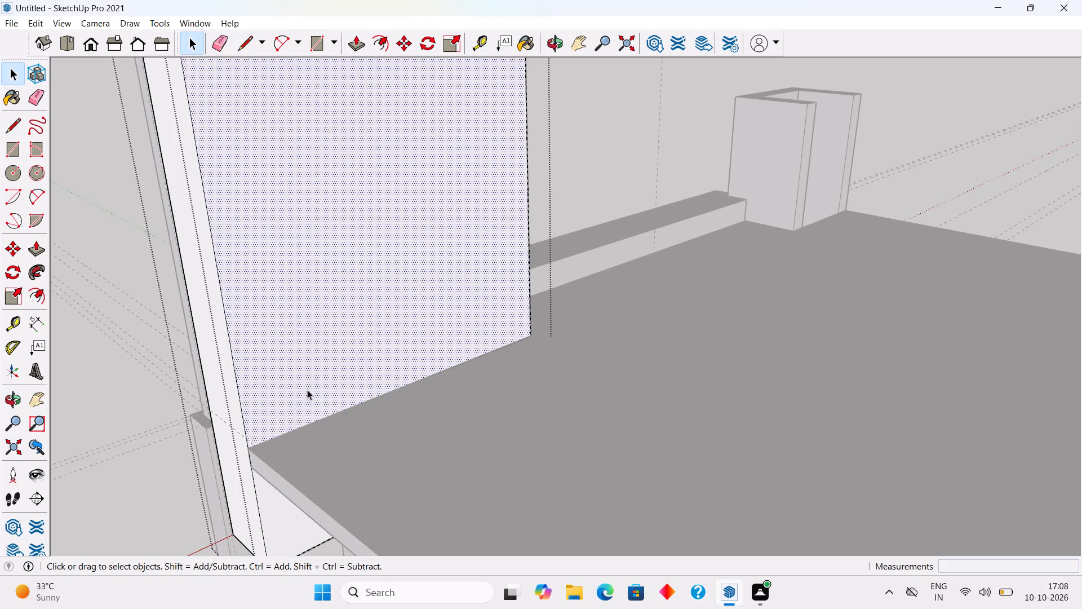
key(p)
click(307, 390)
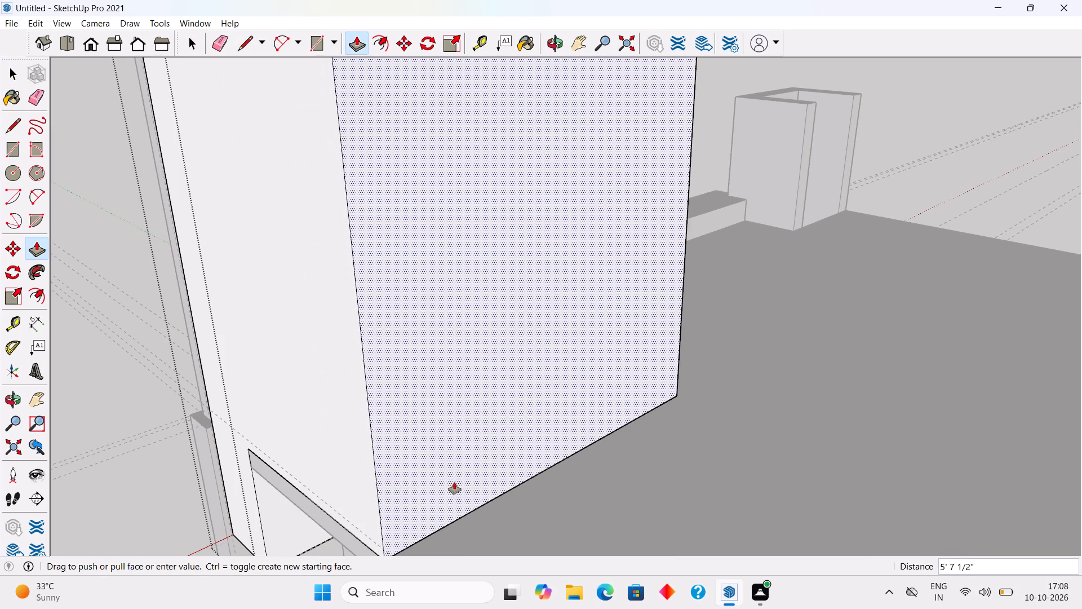
text(4')
key(Return)
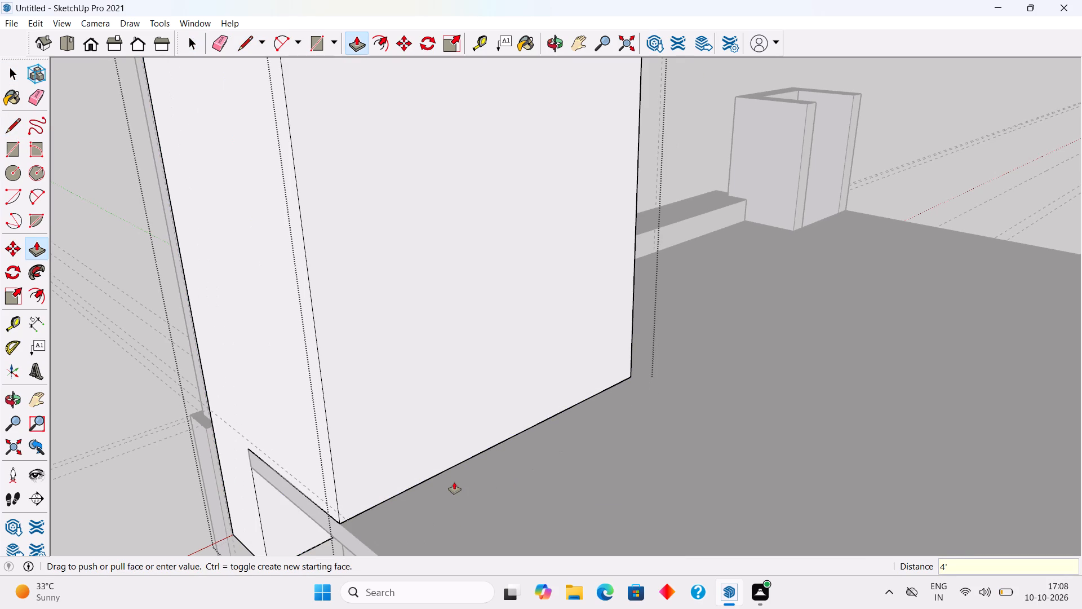
Push/Pull the same back face another 1' over the roof and close the box's group.
click(442, 435)
key(1)
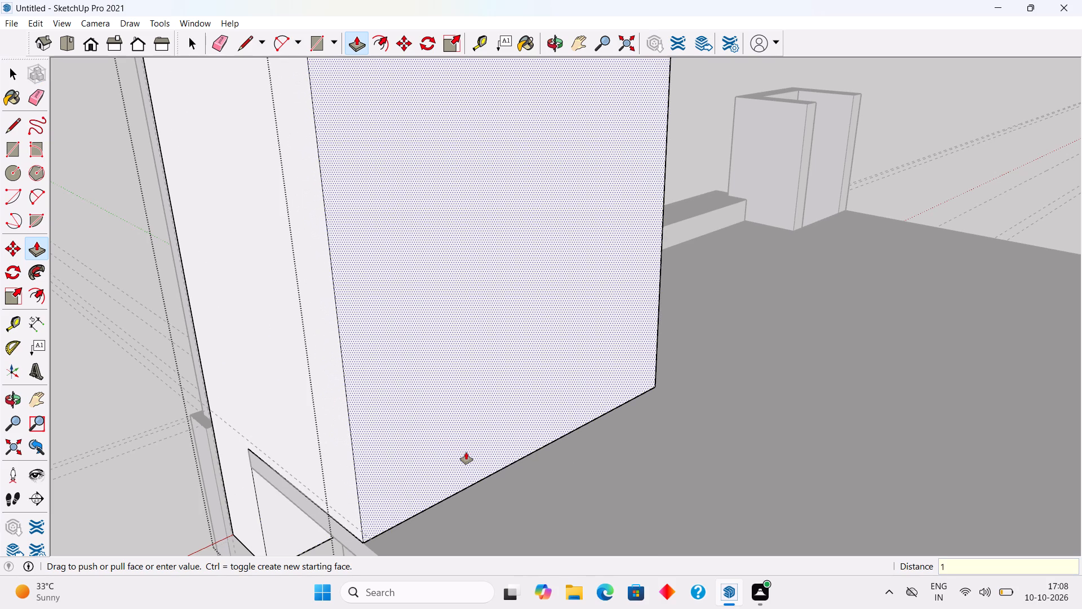
key(apostrophe)
key(Return)
key(space)
scroll(467, 452, down, 8)
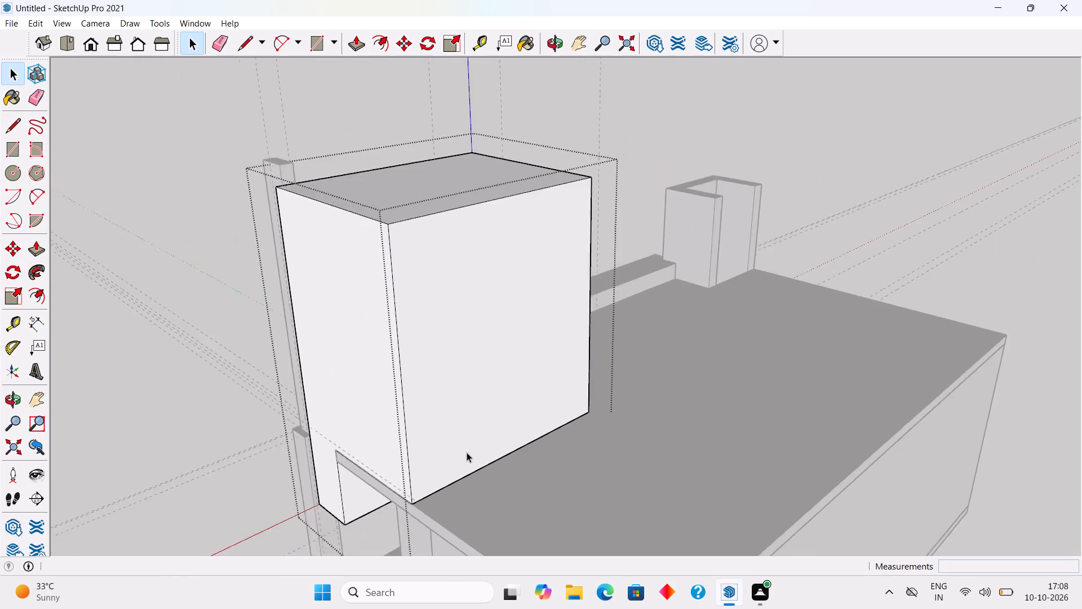
scroll(467, 452, down, 2)
click(218, 220)
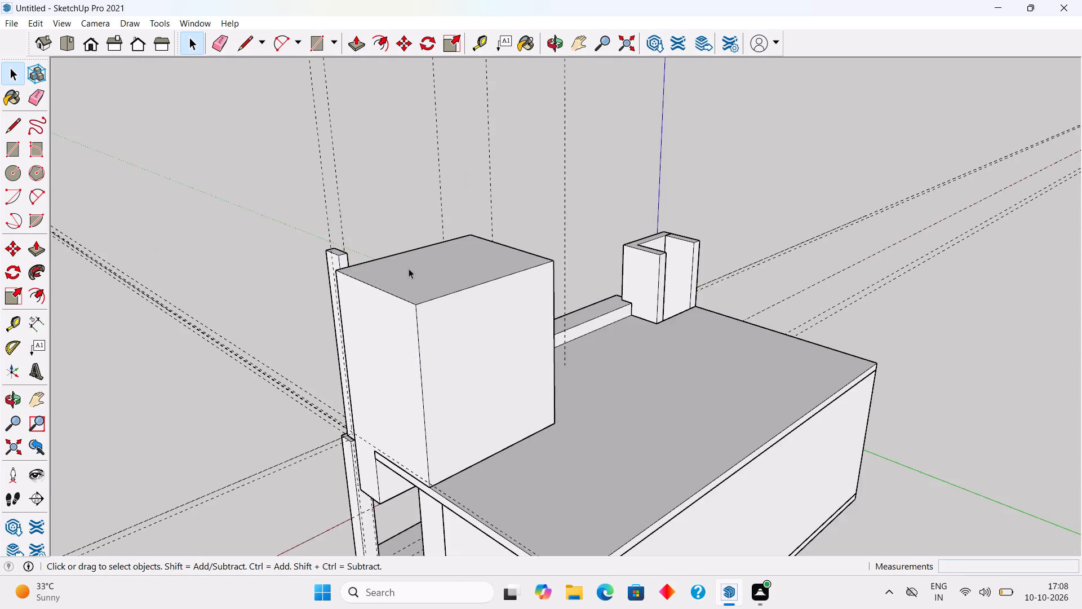
Examine the deepened box from behind, the side and the front, and the post's joint with the column.
scroll(409, 270, down, 1)
middle_drag(407, 281, 332, 310)
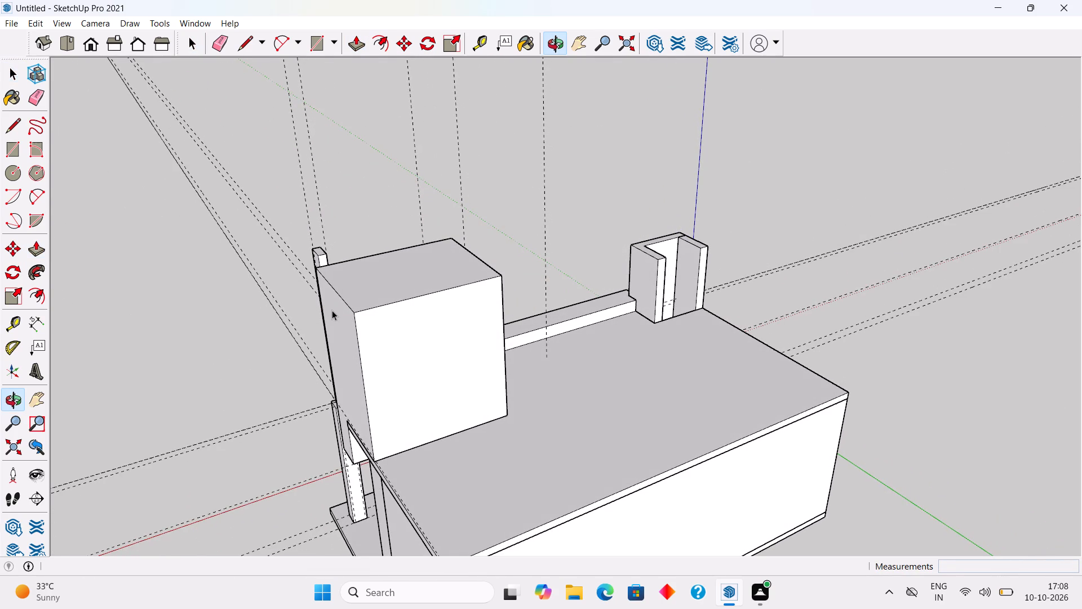
scroll(332, 310, up, 2)
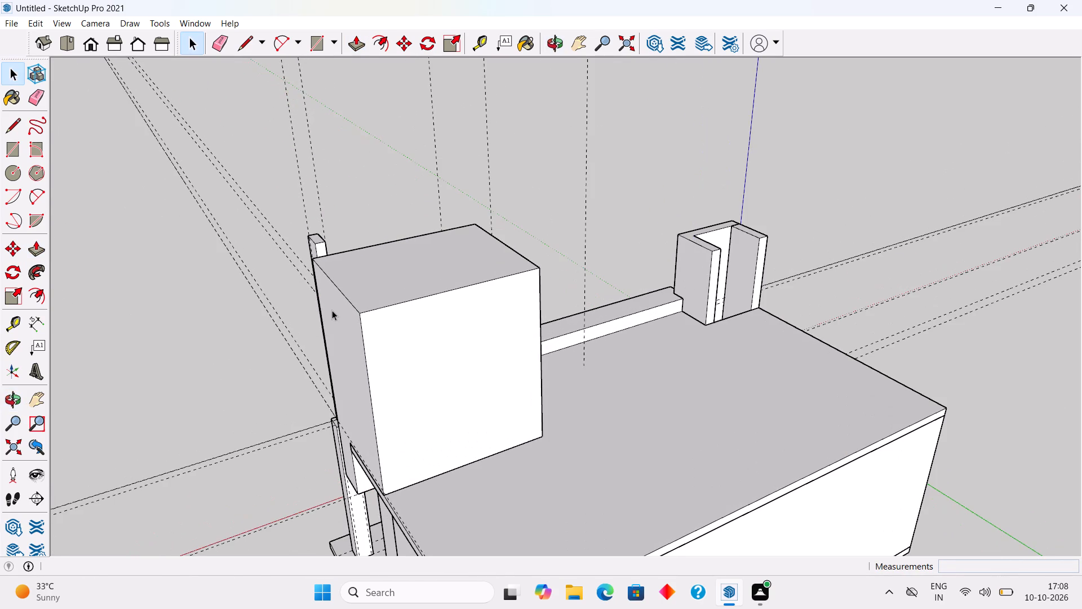
middle_drag(374, 329, 667, 273)
scroll(513, 443, up, 1)
middle_drag(577, 449, 607, 449)
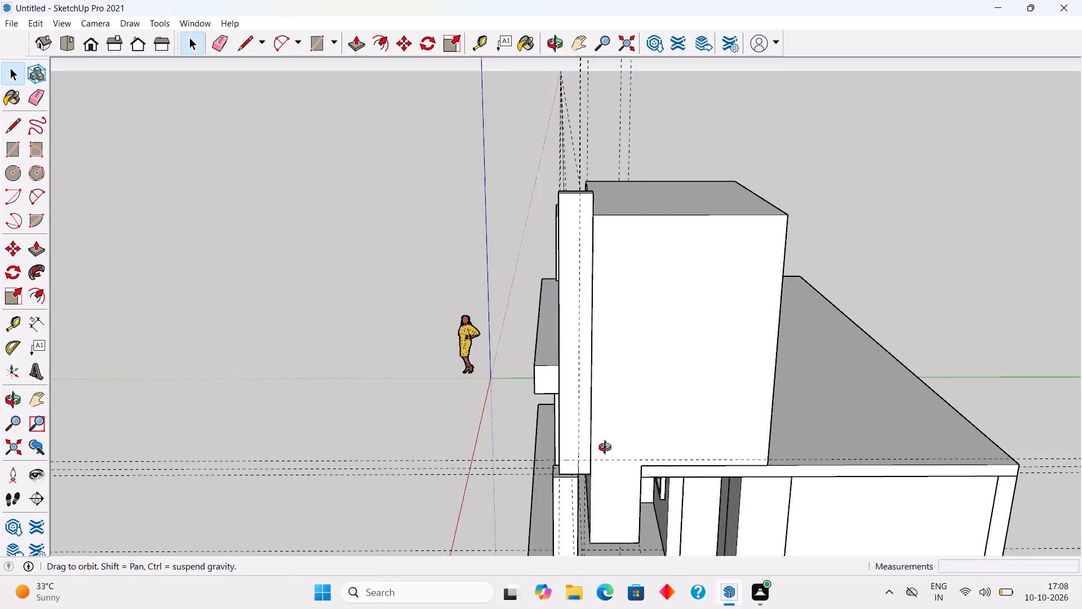
middle_drag(607, 449, 651, 448)
middle_drag(605, 442, 849, 451)
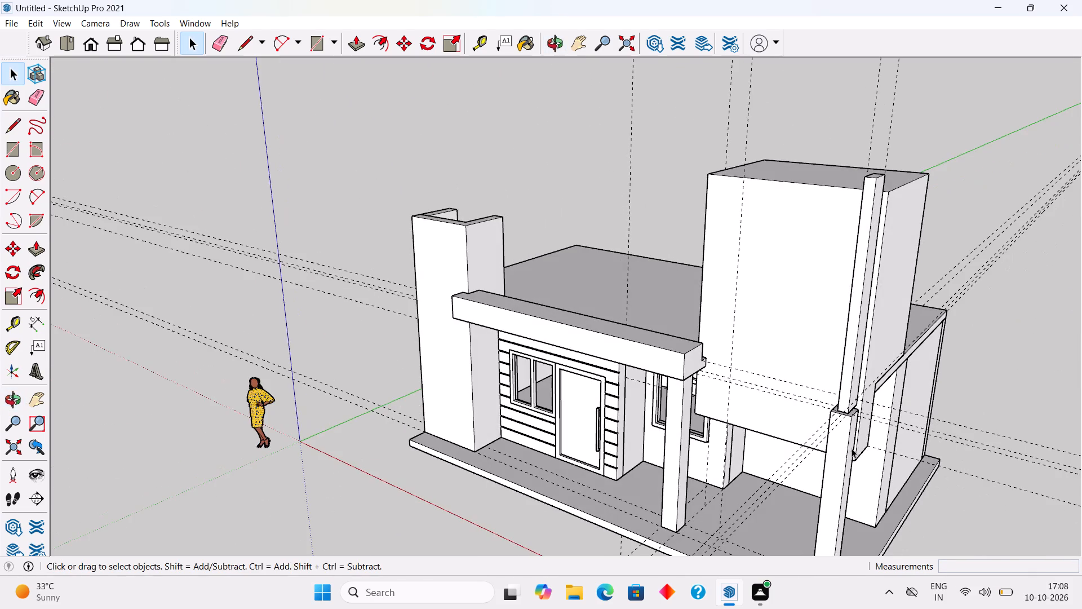
scroll(814, 387, up, 4)
middle_drag(894, 392, 1081, 450)
scroll(935, 368, up, 10)
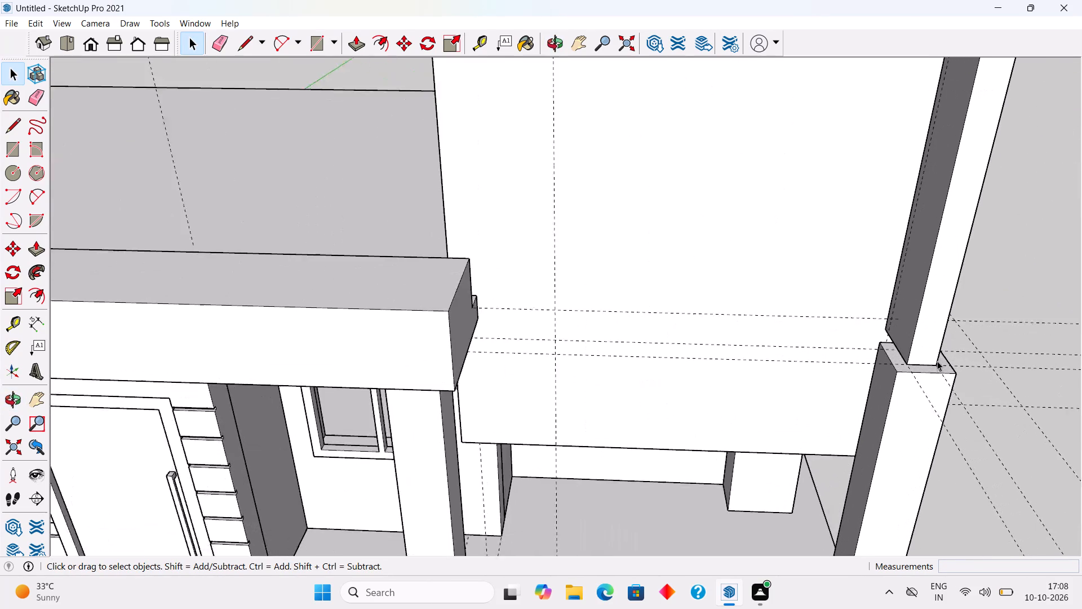
Inside the upper post's group, Push/Pull its front face 4" back toward the tall box.
scroll(938, 357, up, 2)
triple_click(915, 317)
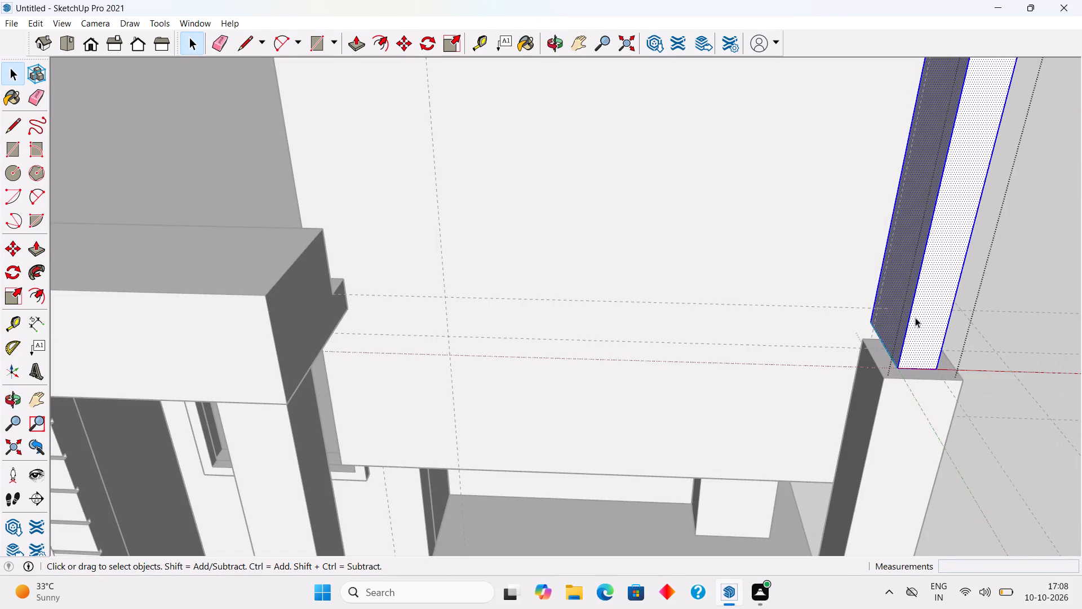
key(p)
click(915, 317)
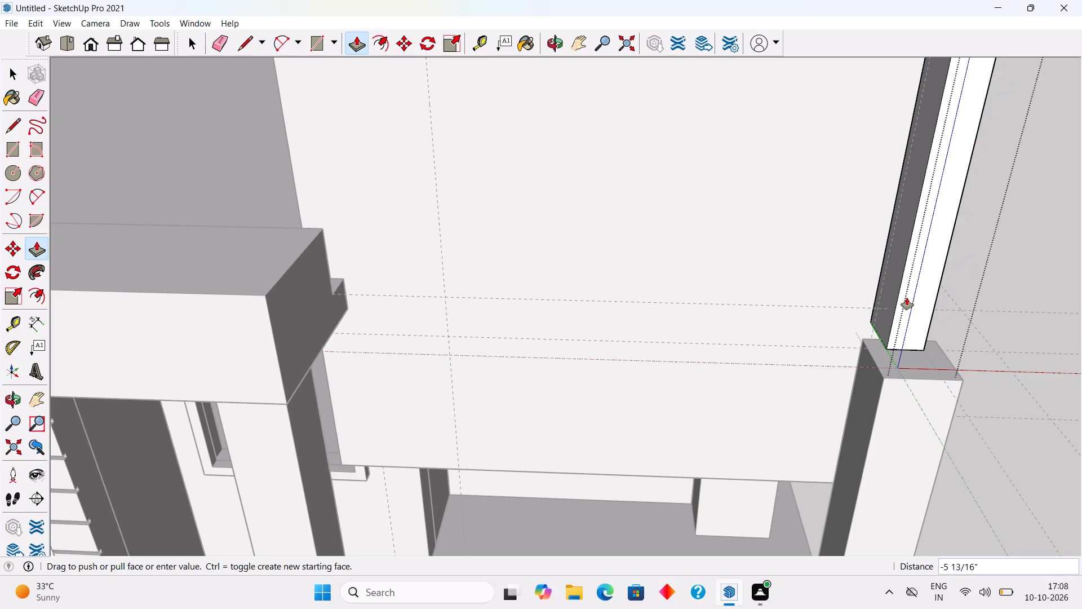
text(4")
key(Return)
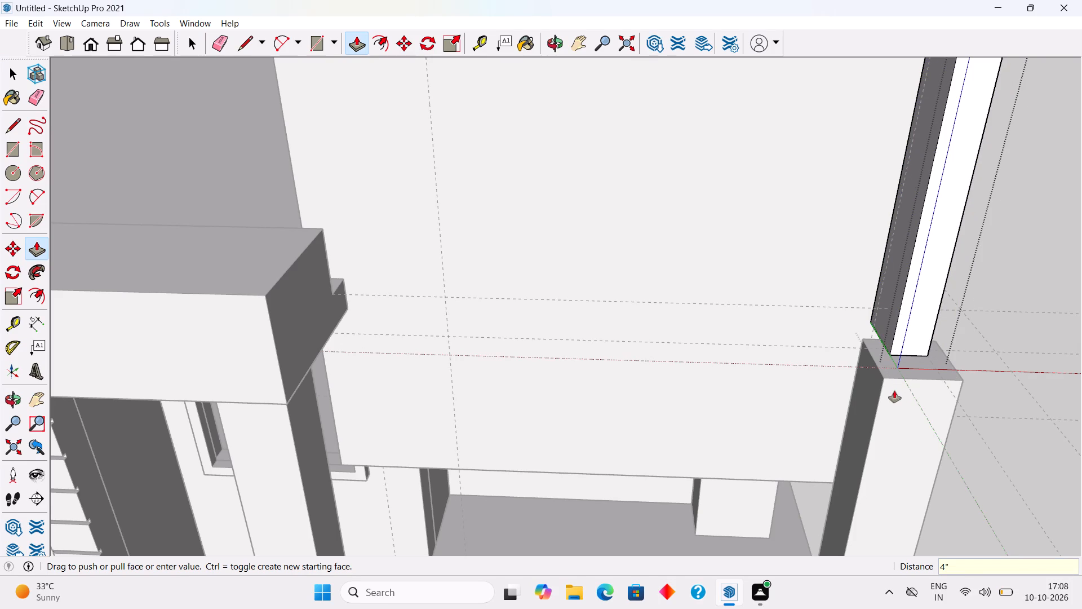
Open the corner porch column's group, Push/Pull its back face 6" to meet the tall box, and close the group.
middle_drag(871, 377, 844, 366)
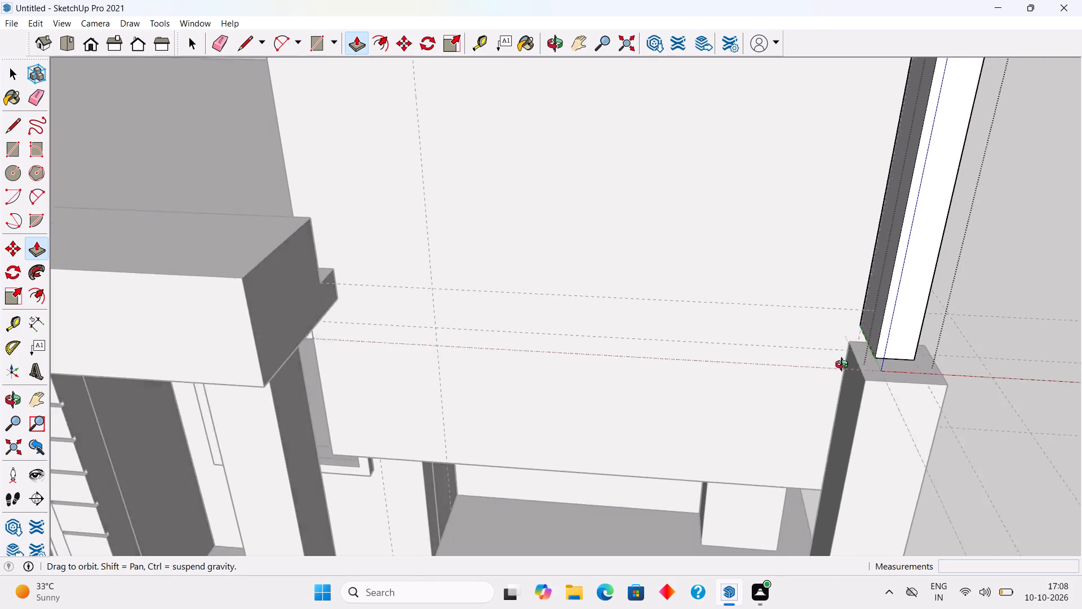
middle_drag(844, 366, 622, 335)
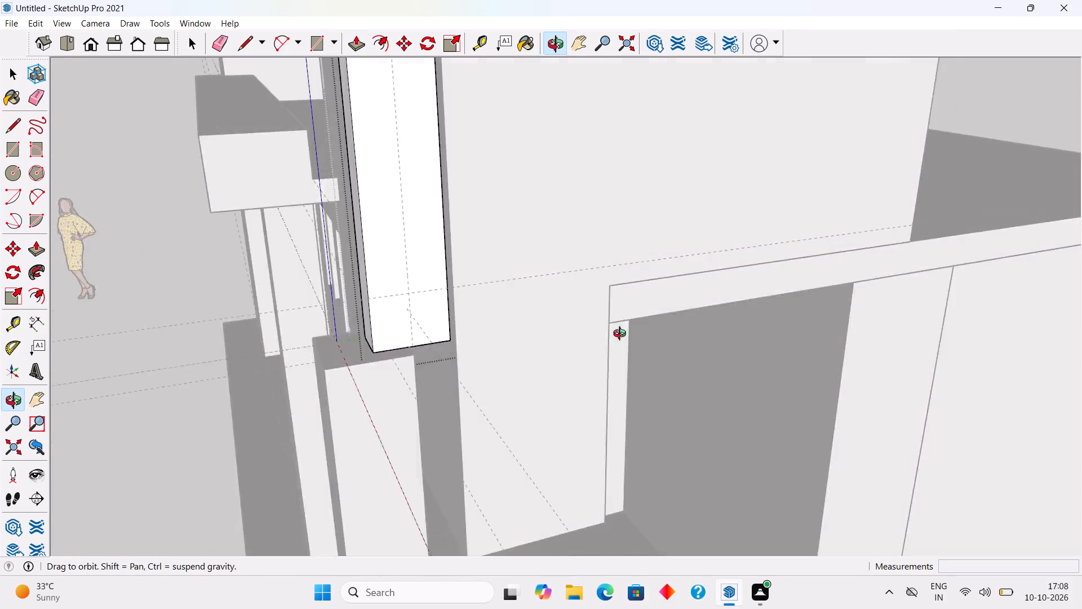
middle_drag(622, 335, 624, 311)
scroll(624, 311, down, 4)
middle_drag(596, 303, 529, 216)
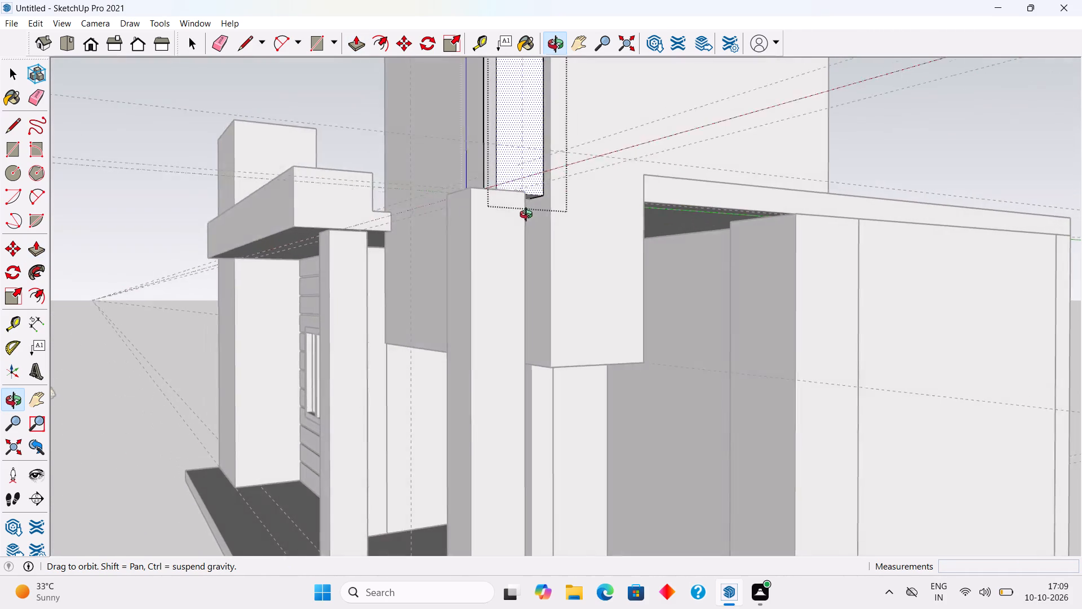
middle_drag(529, 216, 376, 236)
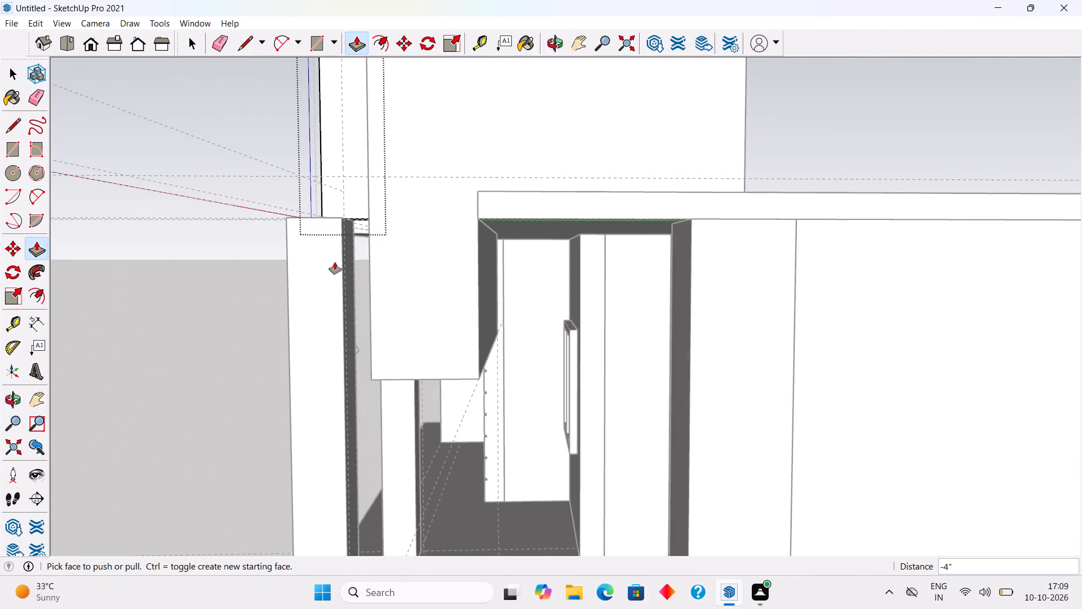
key(space)
triple_click(347, 346)
scroll(352, 350, up, 5)
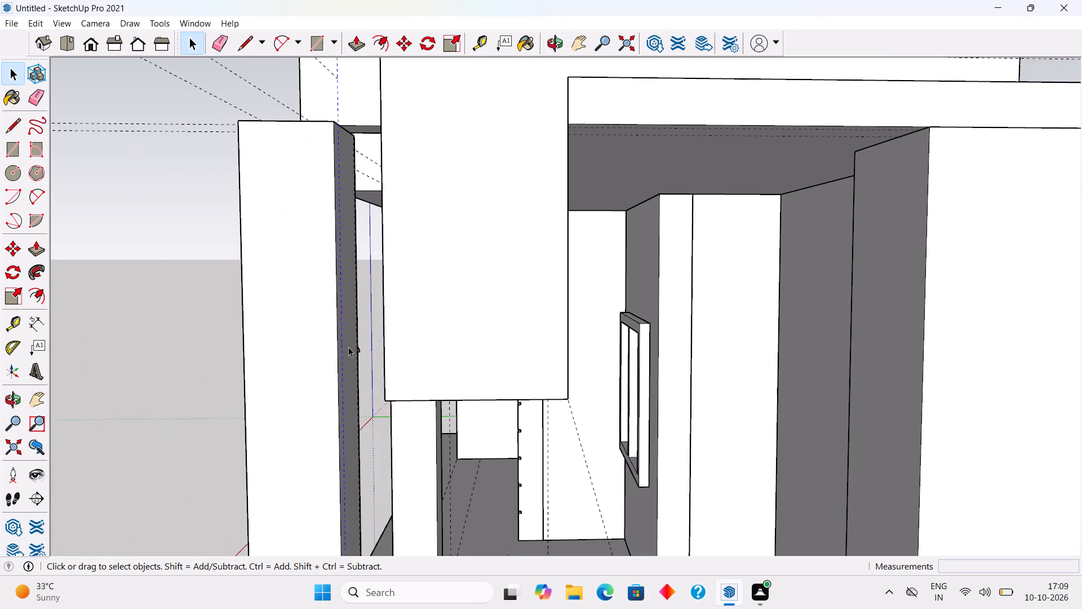
triple_click(272, 363)
scroll(326, 340, up, 3)
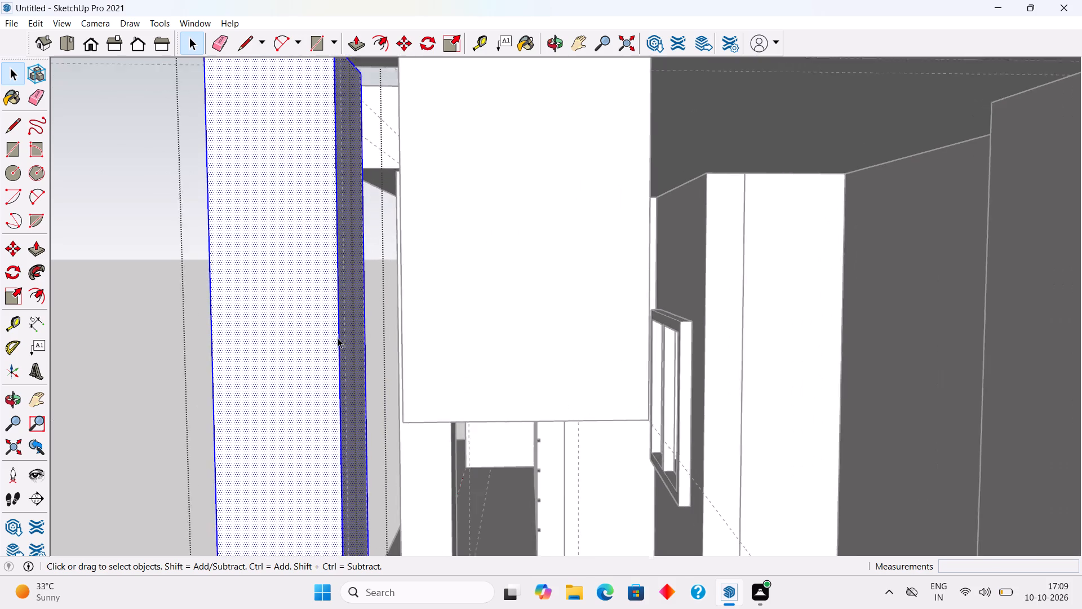
scroll(338, 338, up, 1)
key(p)
click(363, 328)
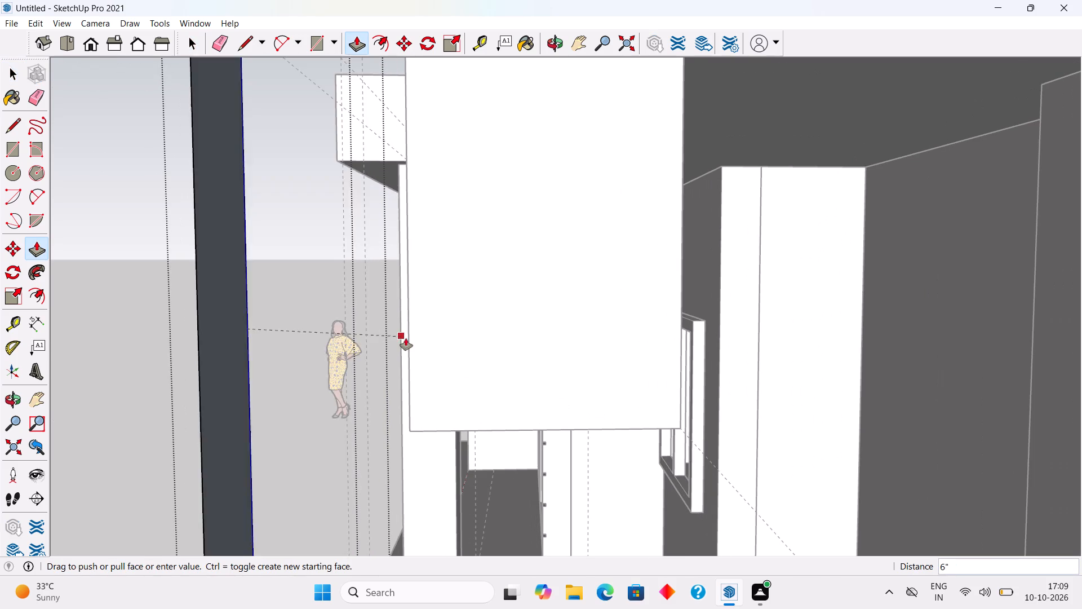
click(407, 338)
key(space)
scroll(371, 333, down, 10)
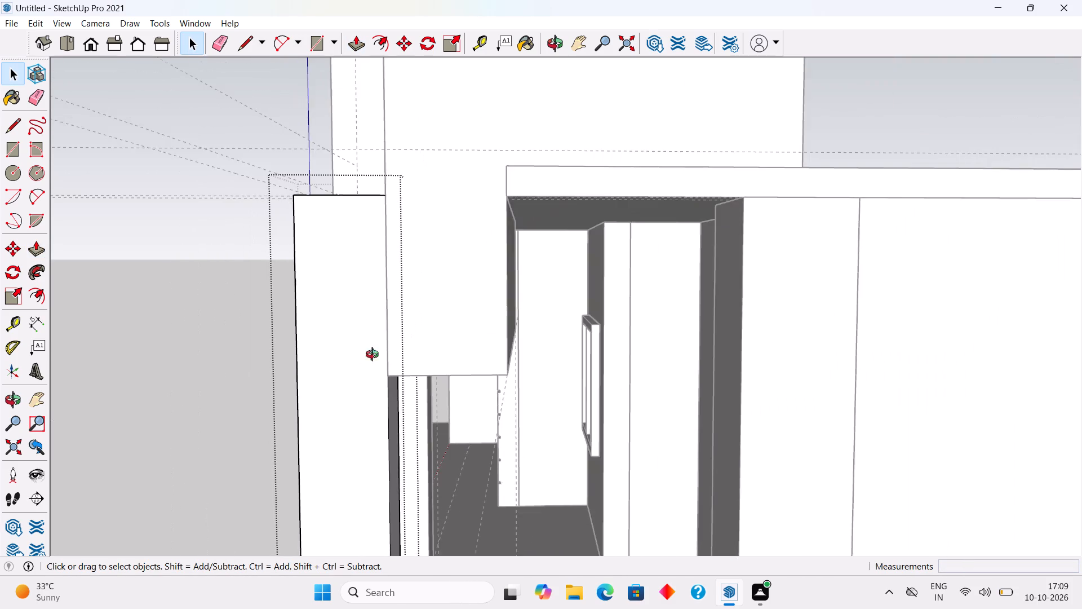
middle_drag(367, 356, 617, 329)
scroll(616, 329, down, 11)
middle_drag(521, 361, 825, 384)
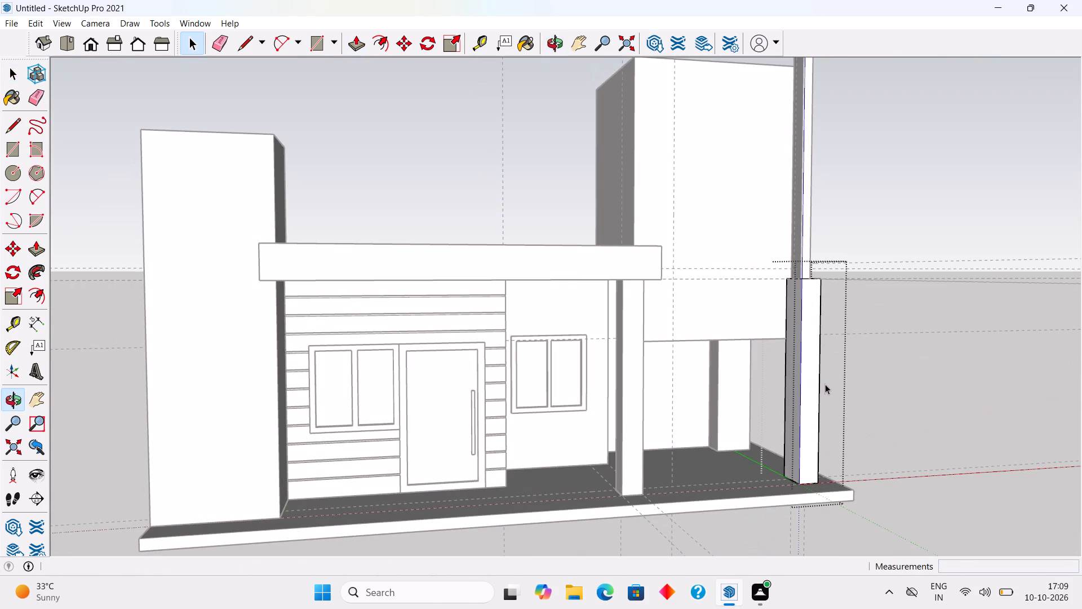
click(955, 395)
Examine the house's front, parapet, roof and tall box from several angles.
middle_drag(843, 315, 741, 382)
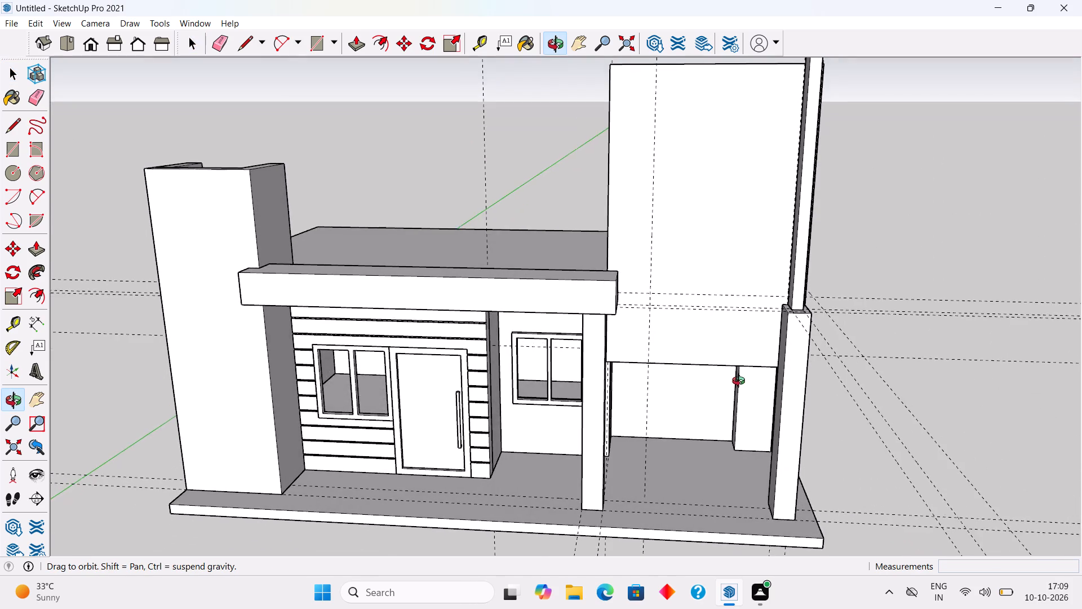
middle_drag(741, 382, 748, 377)
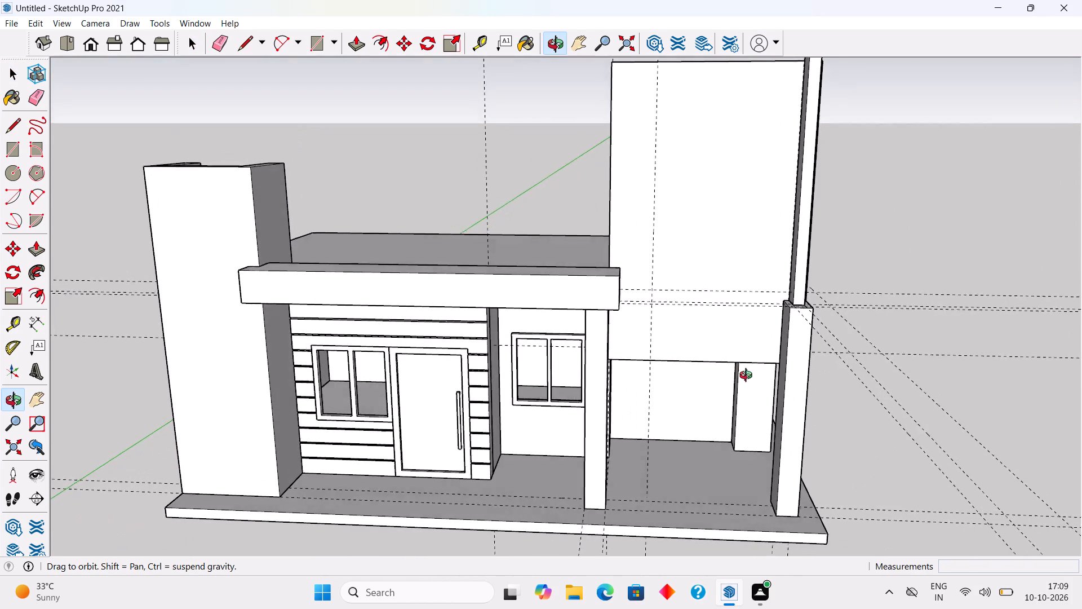
middle_drag(748, 377, 750, 379)
scroll(750, 379, down, 1)
middle_drag(609, 371, 496, 378)
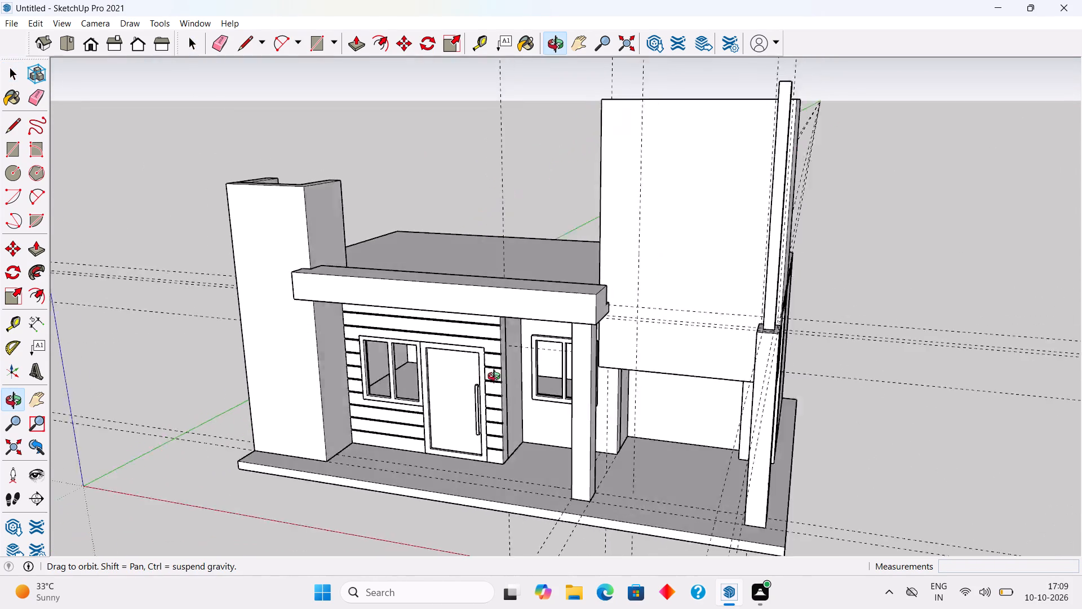
middle_drag(496, 378, 349, 387)
scroll(527, 345, up, 11)
middle_drag(530, 347, 400, 376)
scroll(400, 376, up, 2)
middle_drag(375, 370, 498, 384)
scroll(269, 372, up, 6)
middle_drag(269, 372, 202, 398)
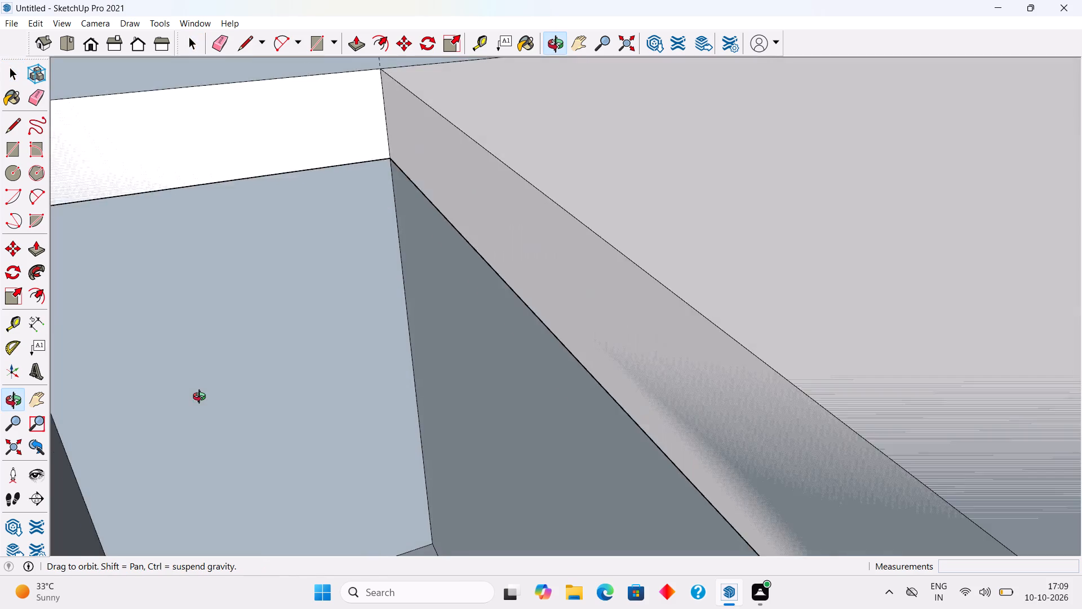
middle_drag(202, 398, 595, 356)
scroll(594, 356, down, 12)
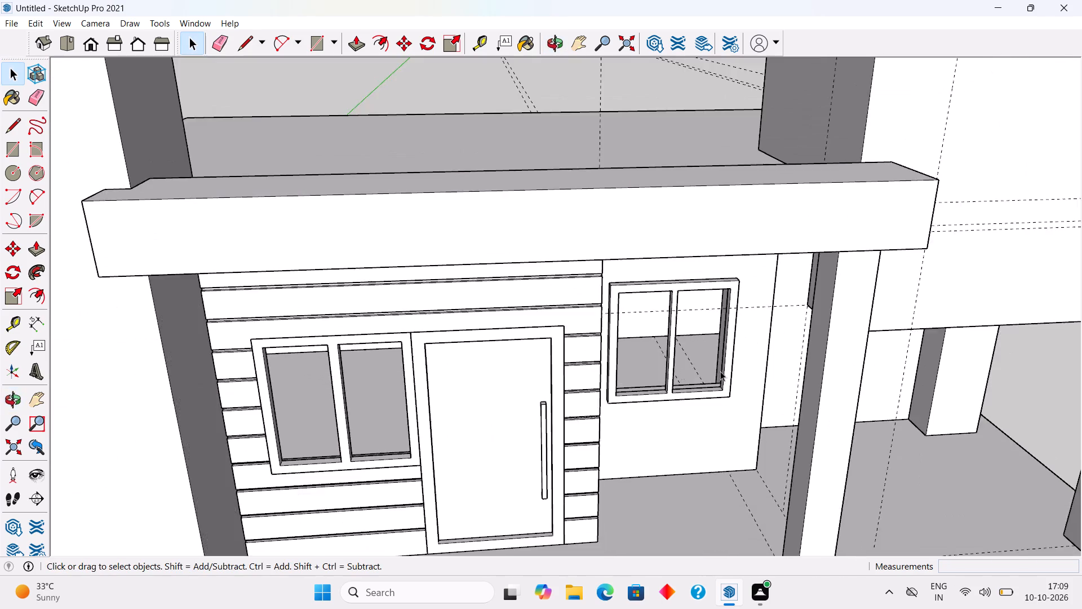
scroll(720, 371, down, 3)
Open the middle porch column's group, Push/Pull its back face 6" toward the house, and close the group.
middle_drag(753, 375, 216, 309)
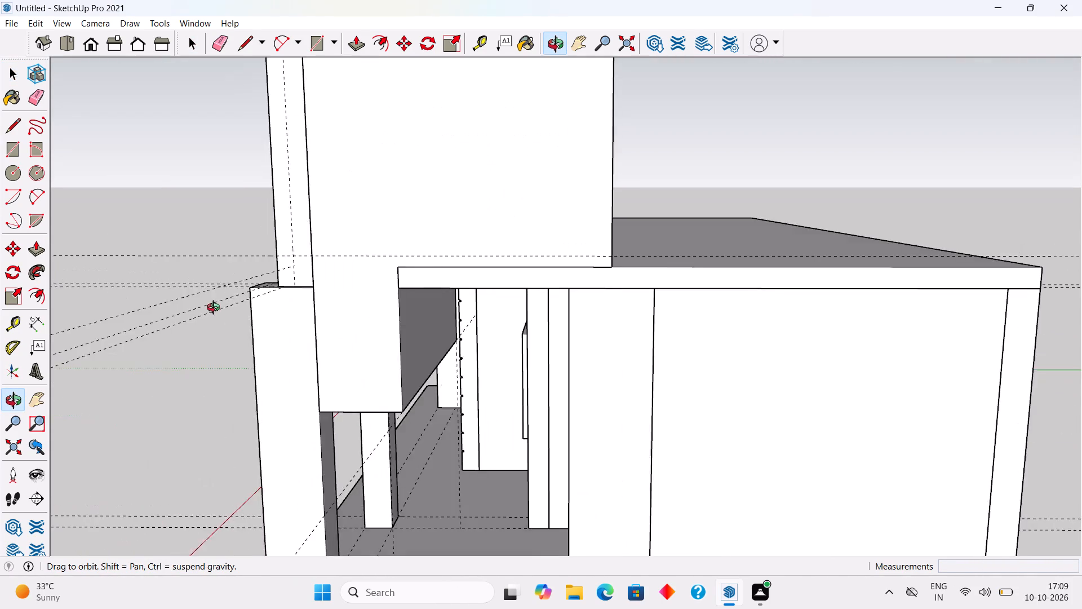
middle_drag(216, 309, 196, 281)
scroll(448, 391, up, 4)
triple_click(307, 358)
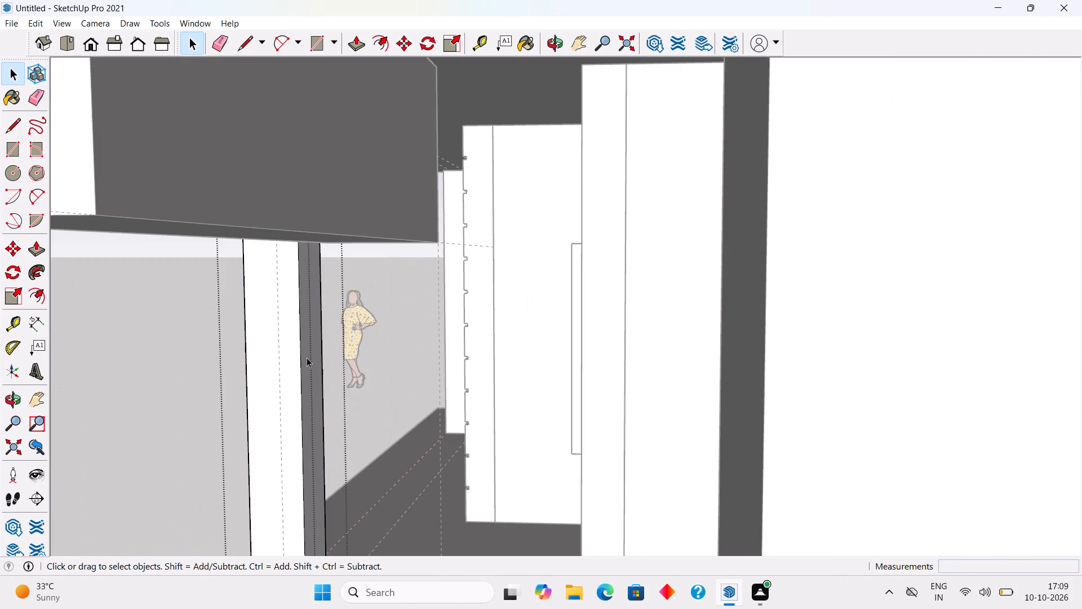
key(p)
click(307, 358)
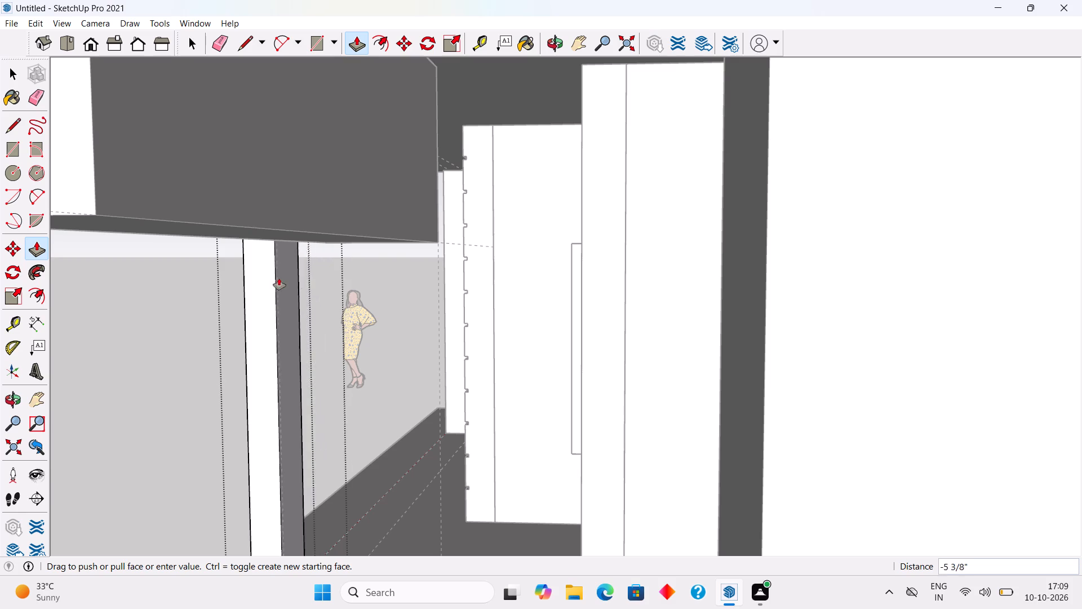
click(248, 241)
key(space)
click(182, 321)
Inside the upper post's group, Push/Pull its top face down 9", level with the tall box's top, and close the group.
scroll(178, 319, down, 8)
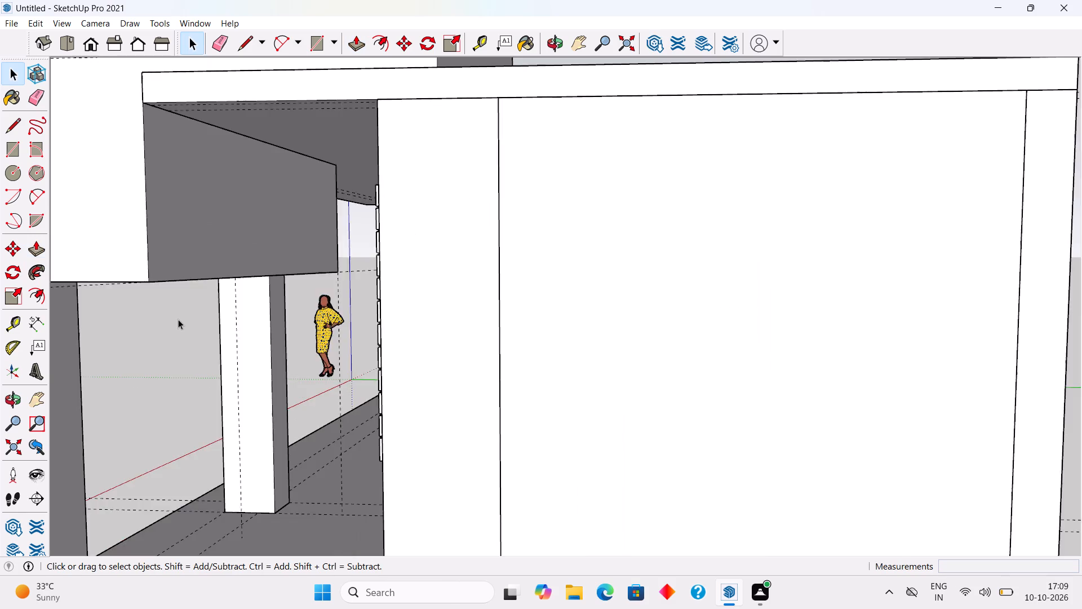
scroll(178, 319, down, 4)
middle_drag(194, 320, 444, 355)
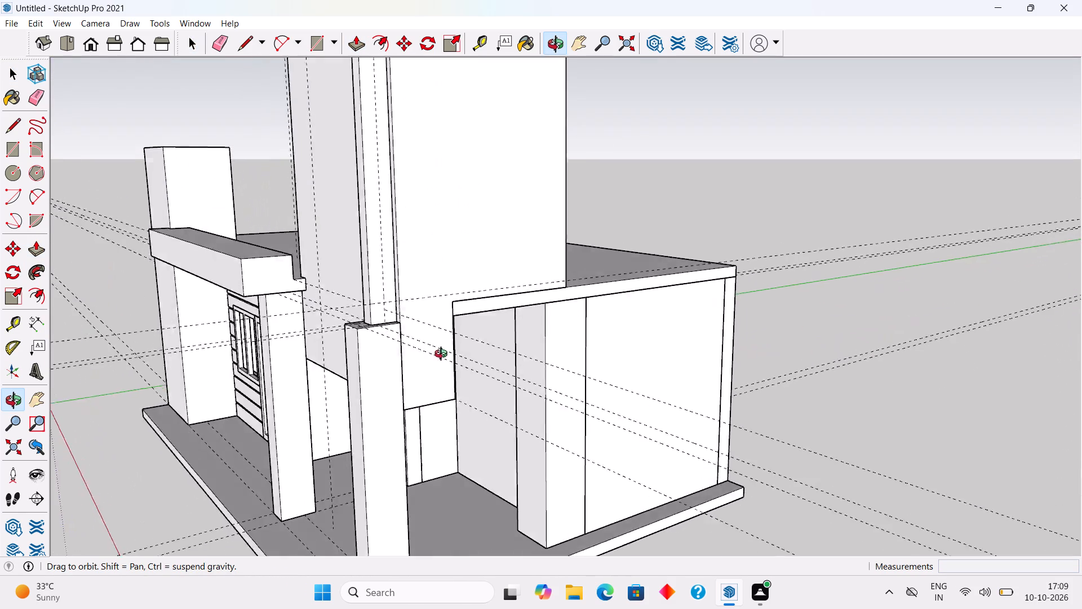
middle_drag(444, 355, 515, 354)
scroll(515, 354, down, 10)
click(814, 324)
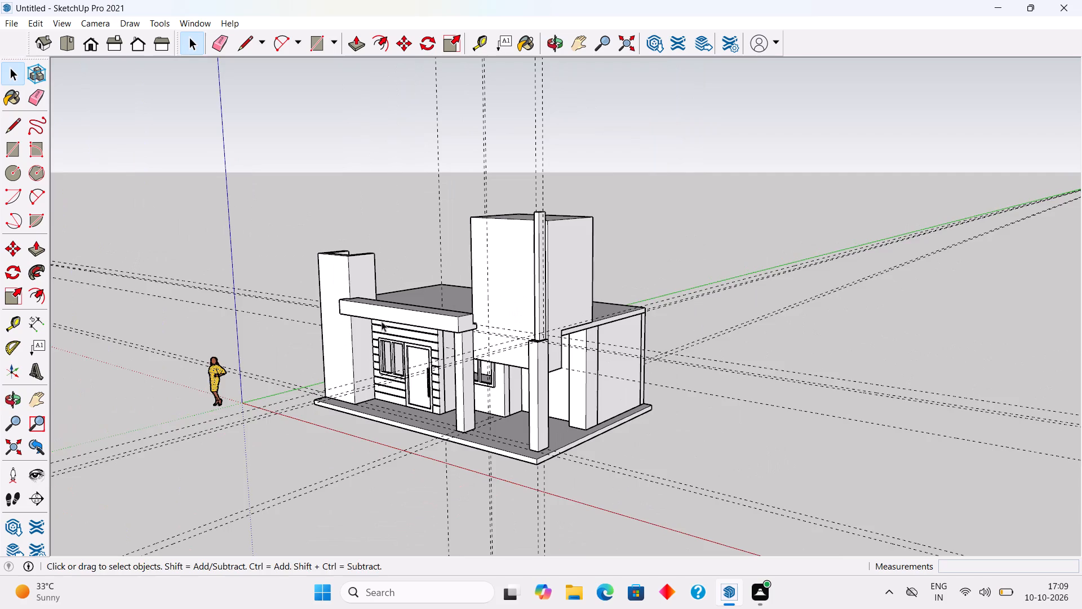
middle_drag(382, 321, 585, 349)
scroll(588, 348, up, 2)
middle_drag(593, 214, 650, 337)
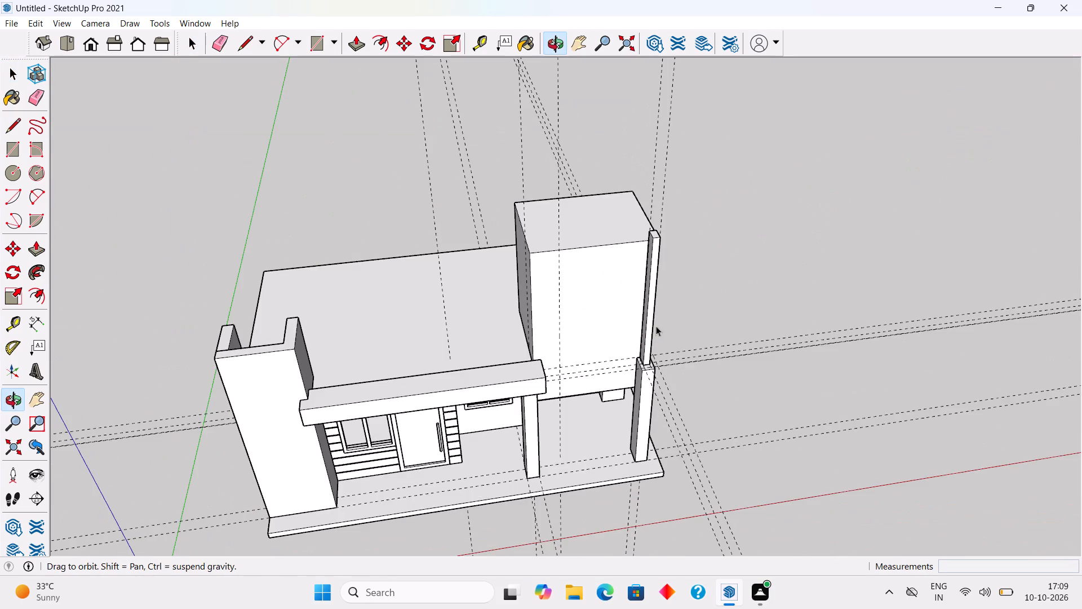
scroll(645, 242, up, 16)
middle_drag(682, 245, 726, 284)
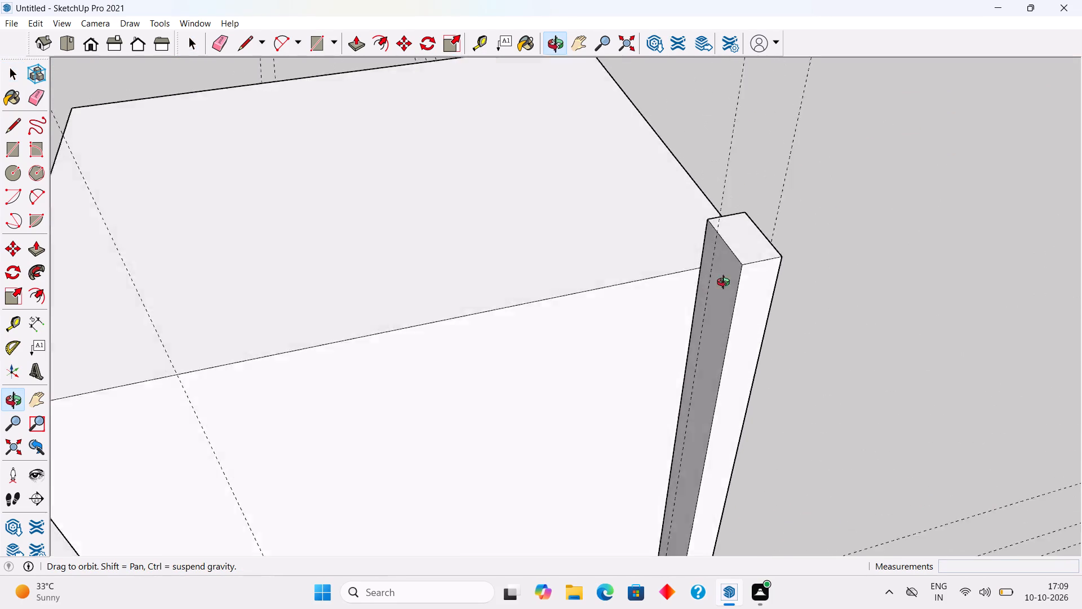
middle_drag(726, 284, 926, 338)
scroll(762, 239, up, 4)
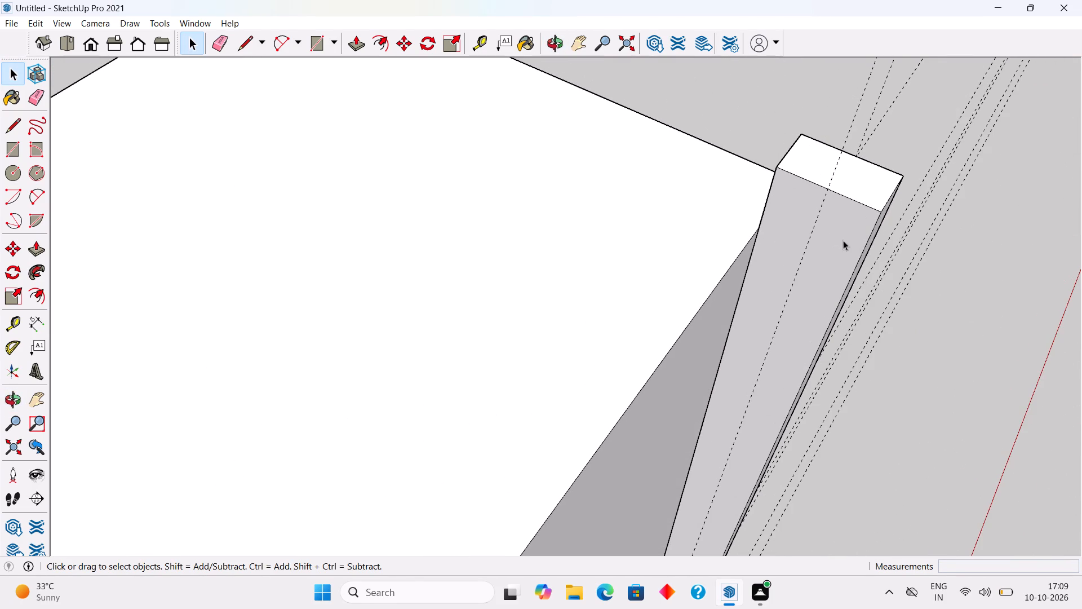
middle_drag(886, 230, 769, 211)
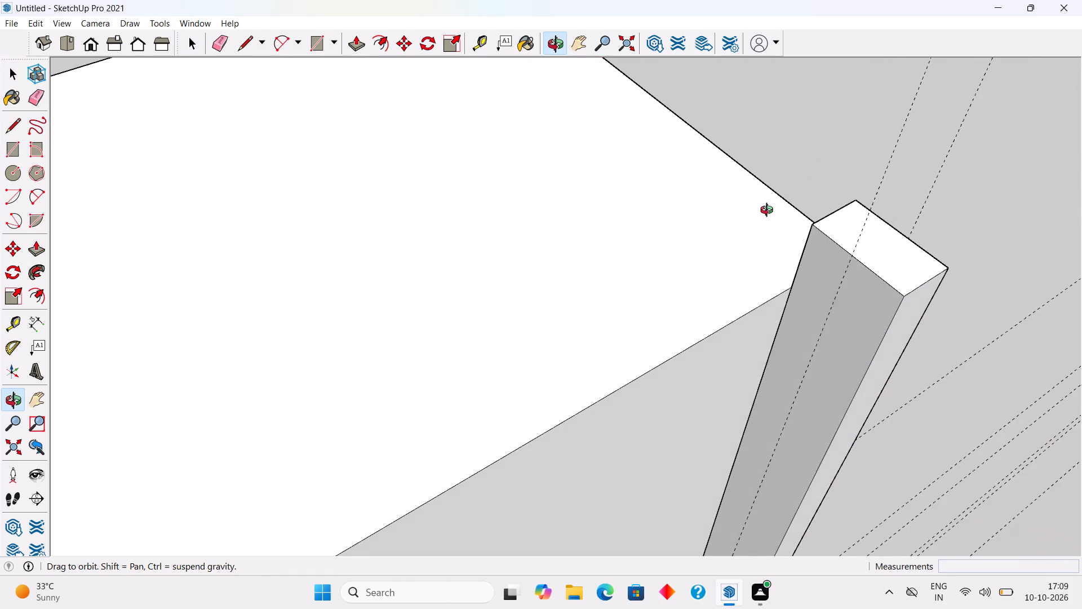
middle_drag(769, 211, 738, 223)
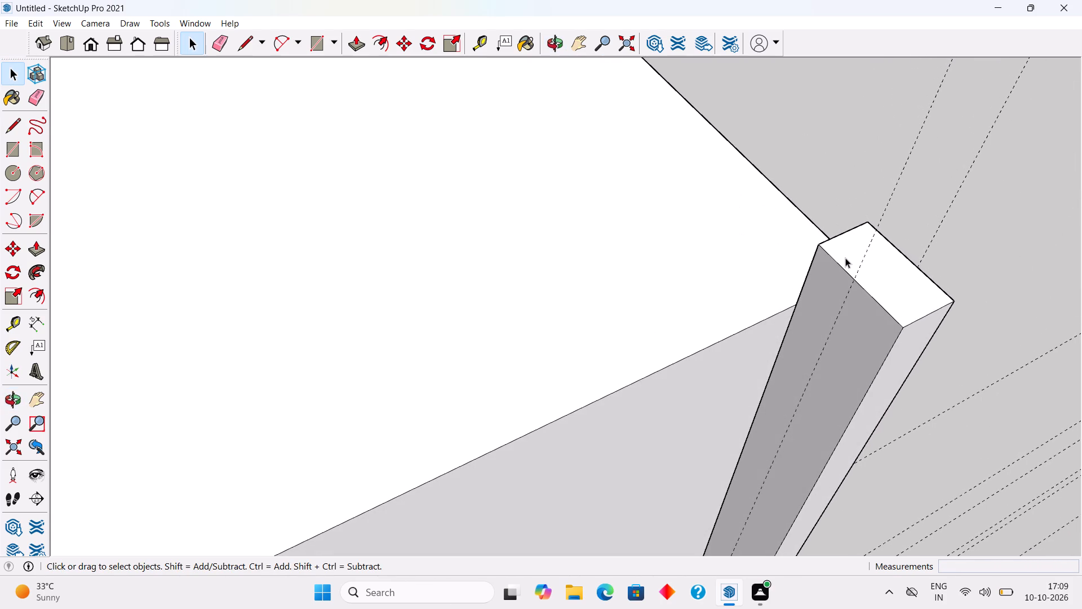
triple_click(890, 287)
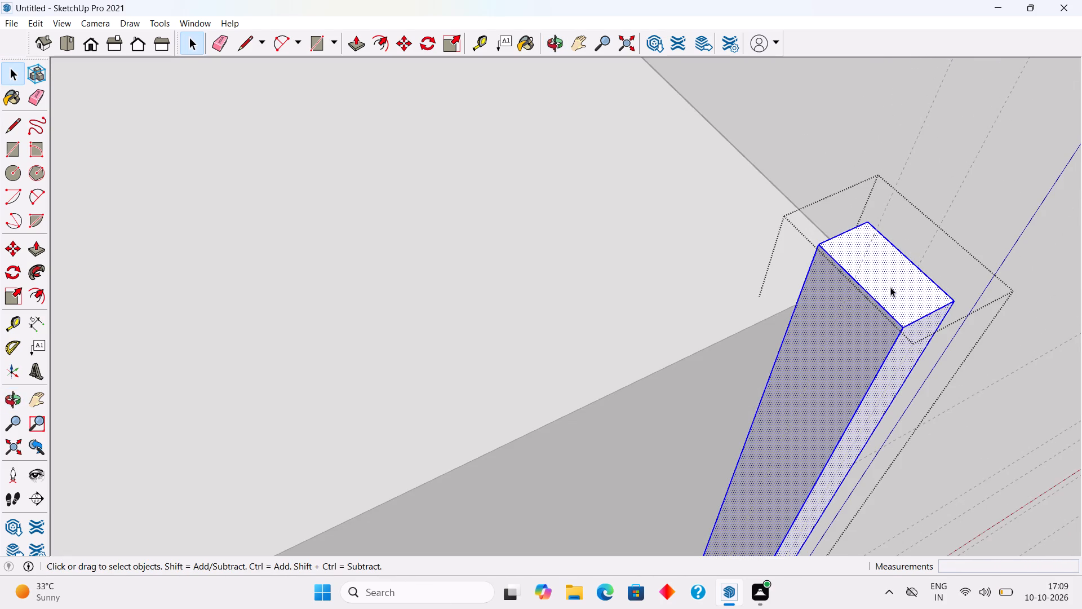
key(p)
click(890, 287)
click(676, 354)
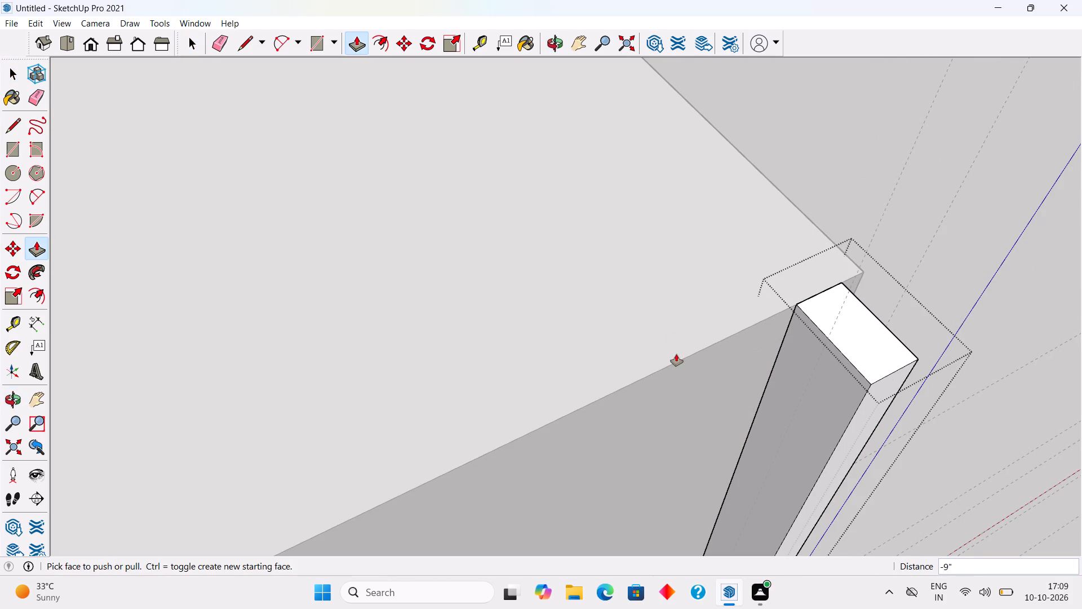
key(space)
click(809, 165)
Open the upper post's group for editing at the corner of the tall box.
middle_drag(921, 396, 760, 270)
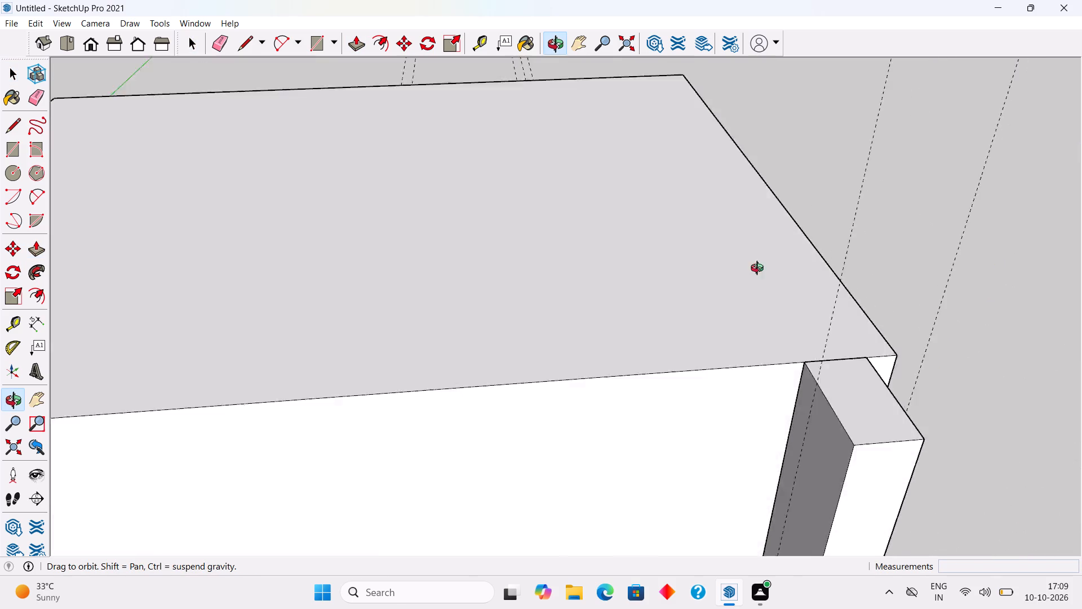
middle_drag(760, 270, 719, 214)
scroll(719, 214, down, 8)
middle_drag(748, 271, 526, 299)
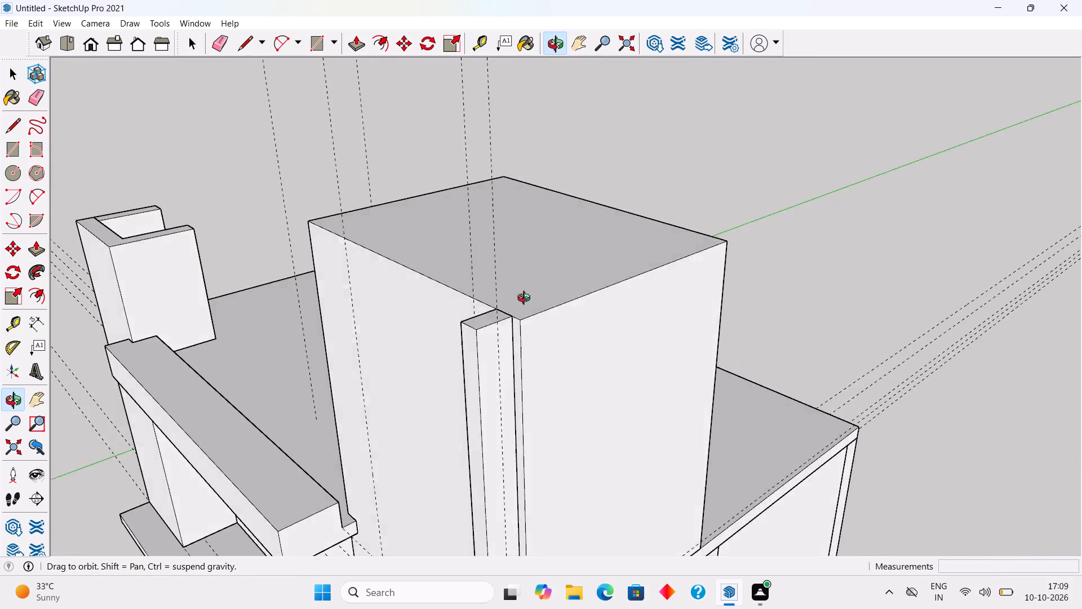
middle_drag(526, 299, 513, 268)
scroll(512, 268, up, 7)
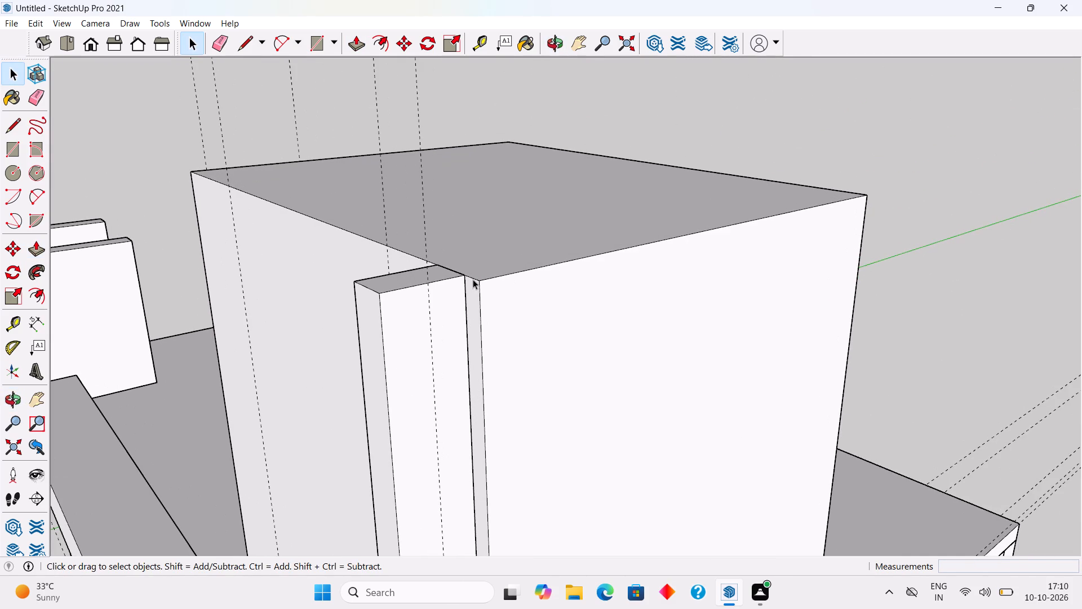
scroll(402, 280, up, 4)
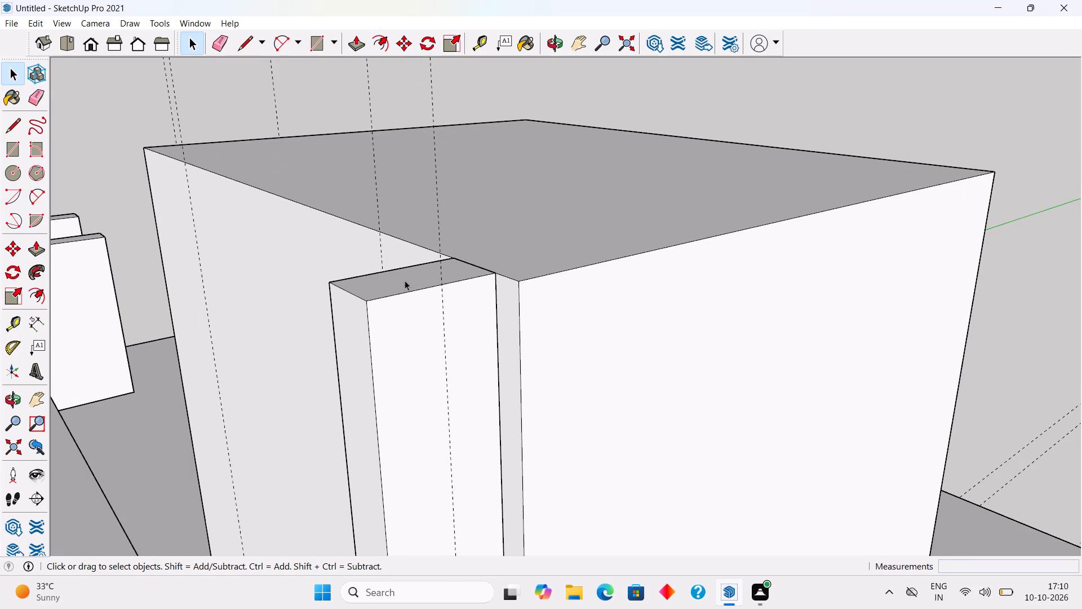
double_click(405, 280)
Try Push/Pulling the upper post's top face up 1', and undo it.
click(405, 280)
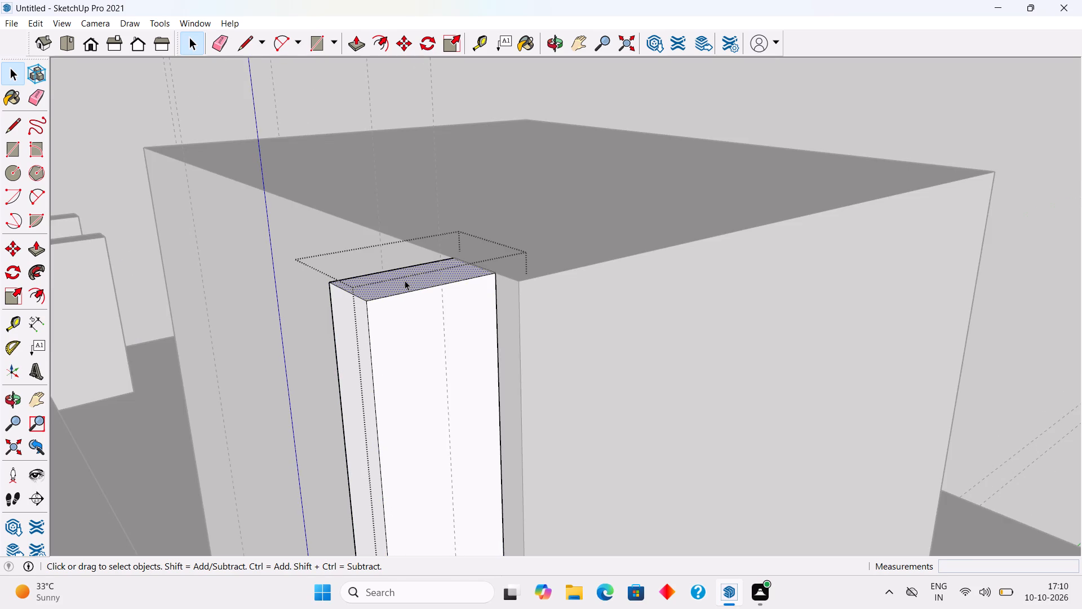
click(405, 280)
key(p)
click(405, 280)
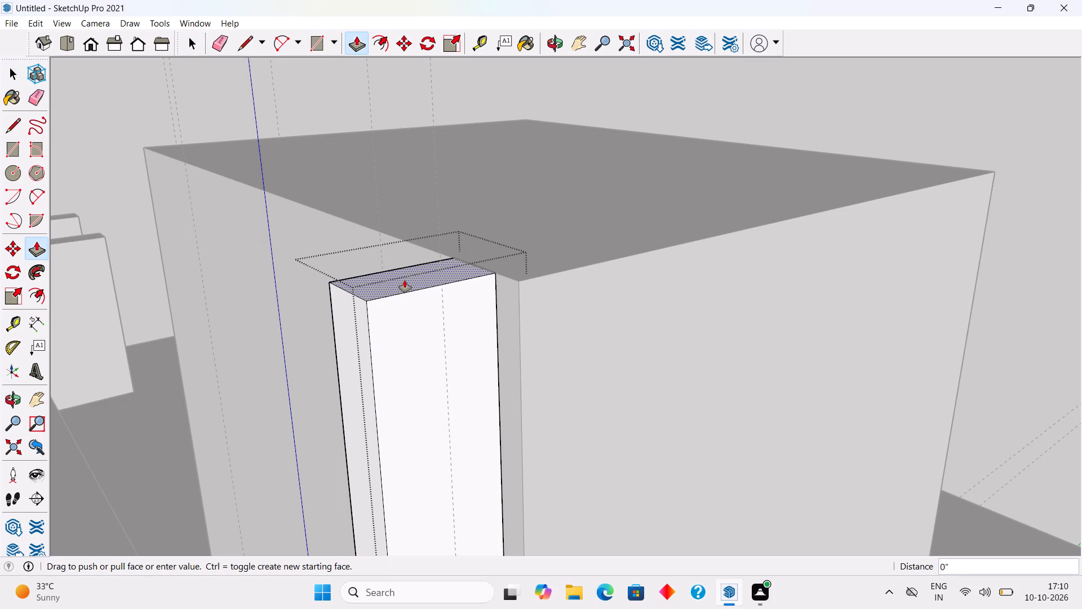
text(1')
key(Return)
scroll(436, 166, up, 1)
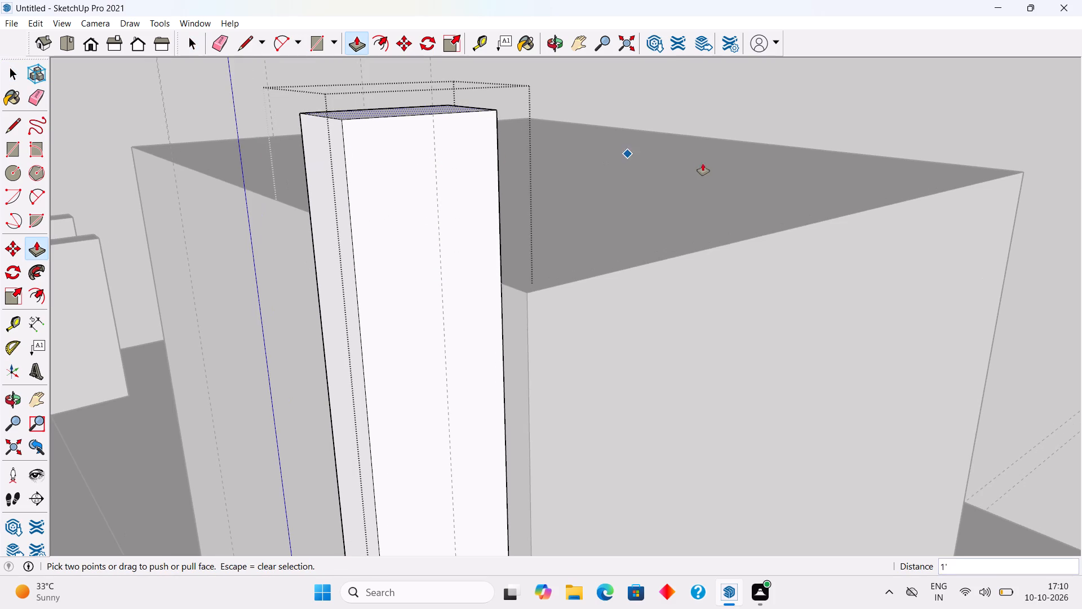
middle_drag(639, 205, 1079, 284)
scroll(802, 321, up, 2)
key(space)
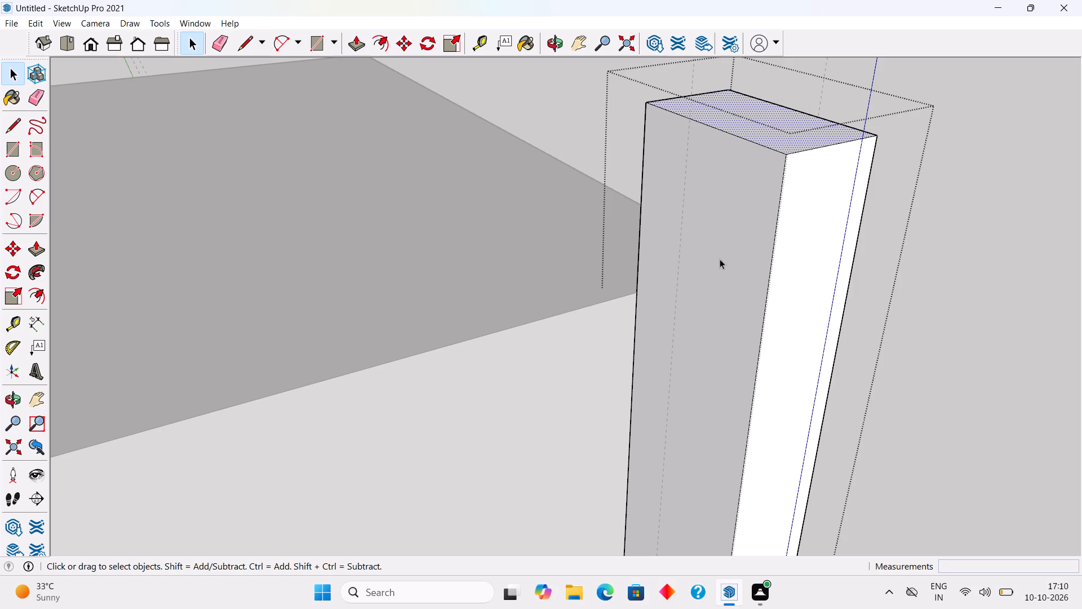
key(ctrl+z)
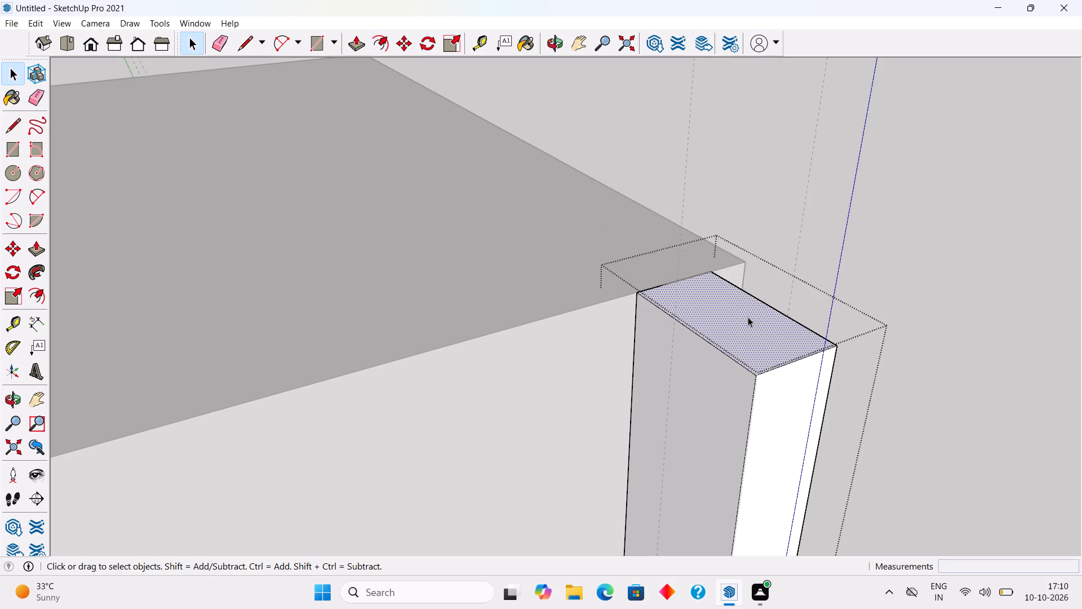
Push/Pull the upper post's top face up 9" above the tall box's top.
key(p)
click(749, 319)
text(9")
key(Return)
key(space)
Place a guide 9" below the top edge of the post's inner side face and draw a line along it across the face.
key(t)
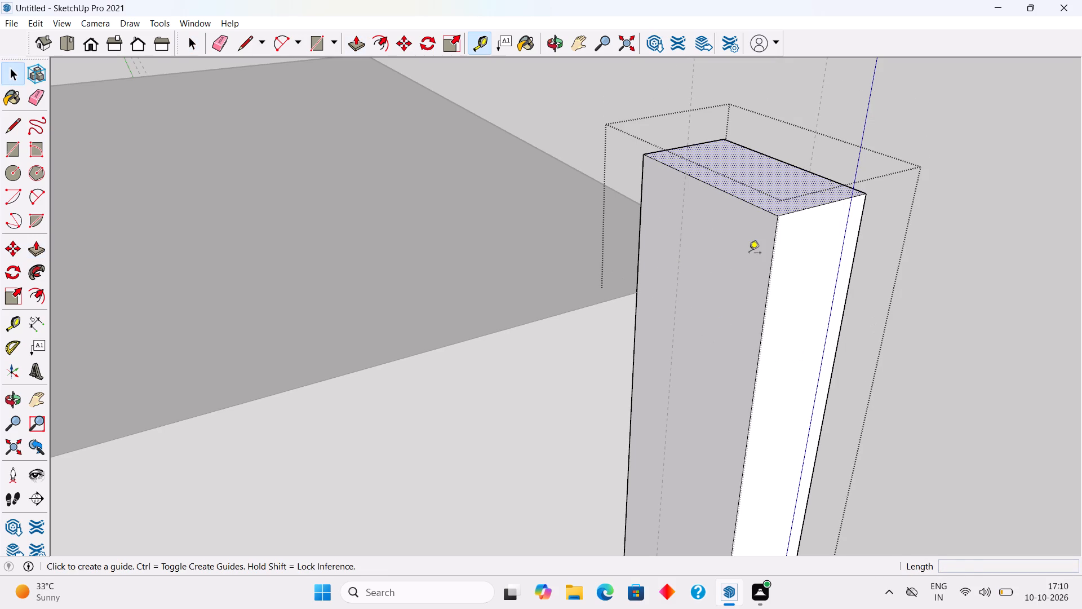
click(756, 211)
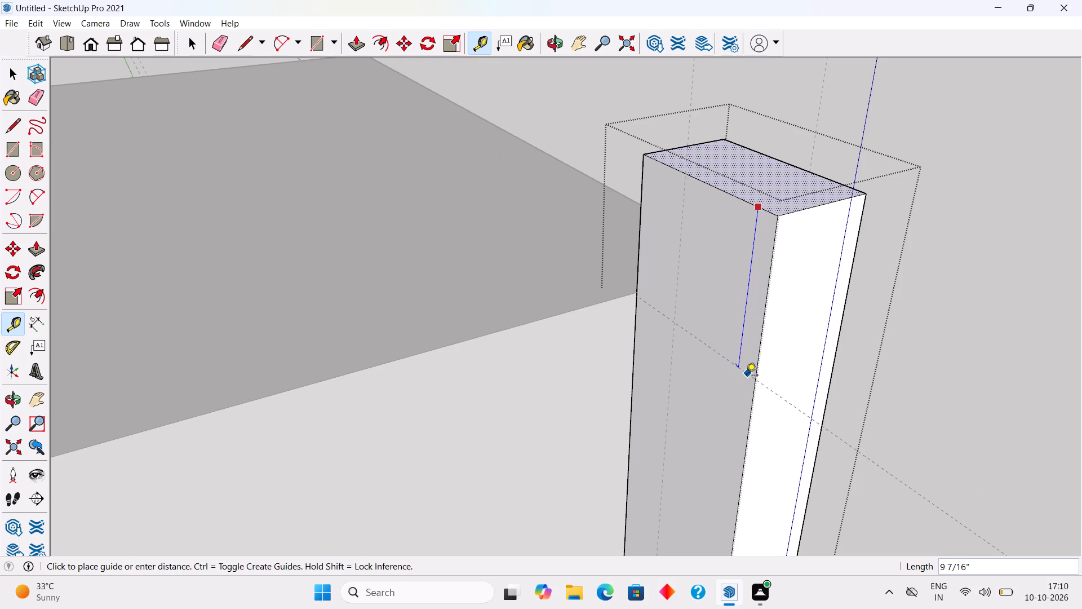
text(9")
key(Return)
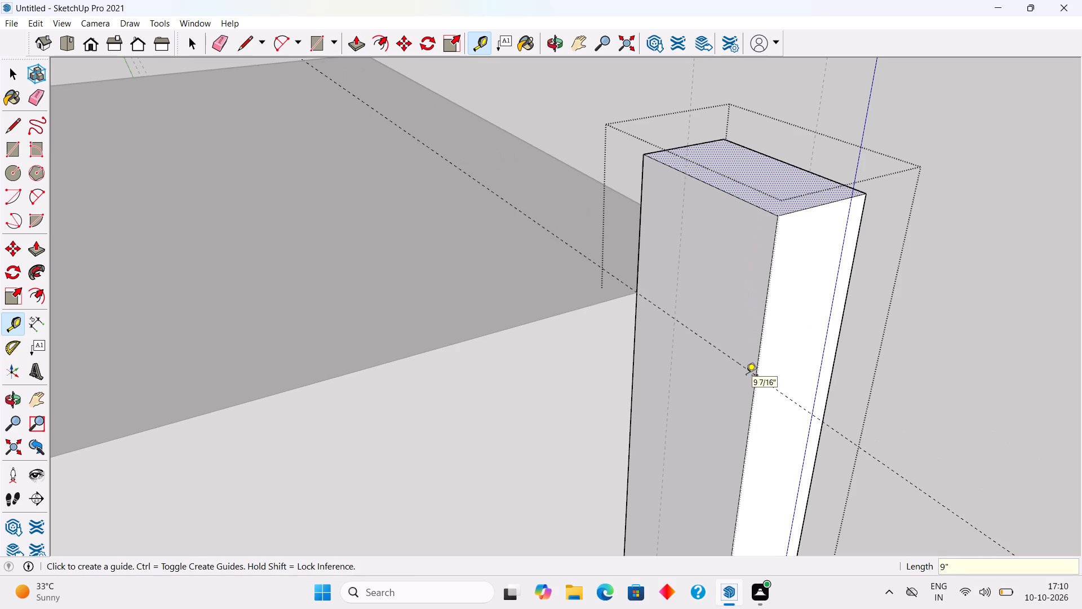
key(space)
text(l)
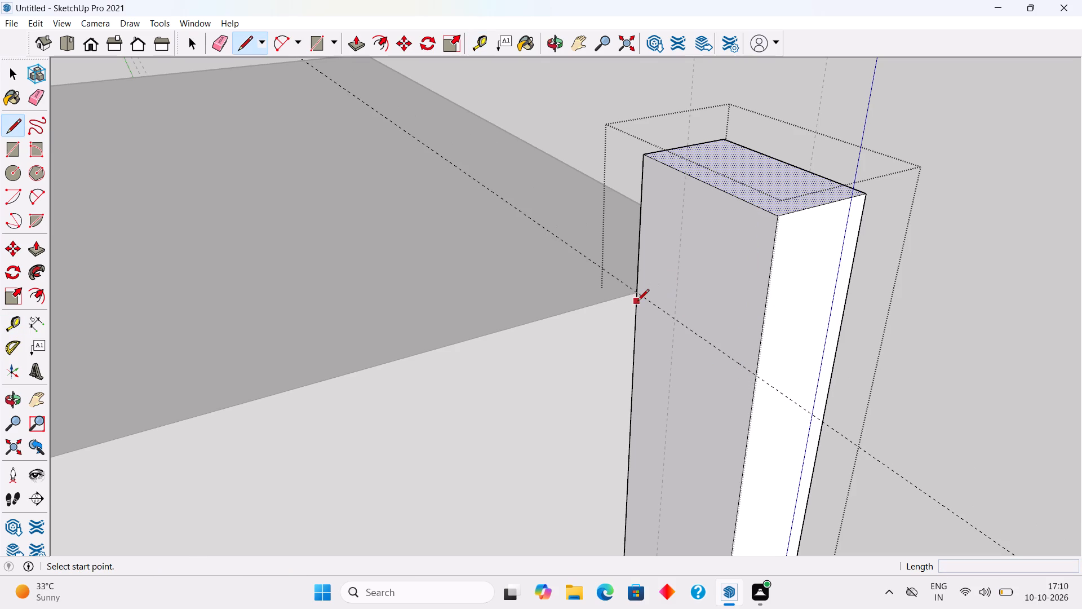
click(635, 294)
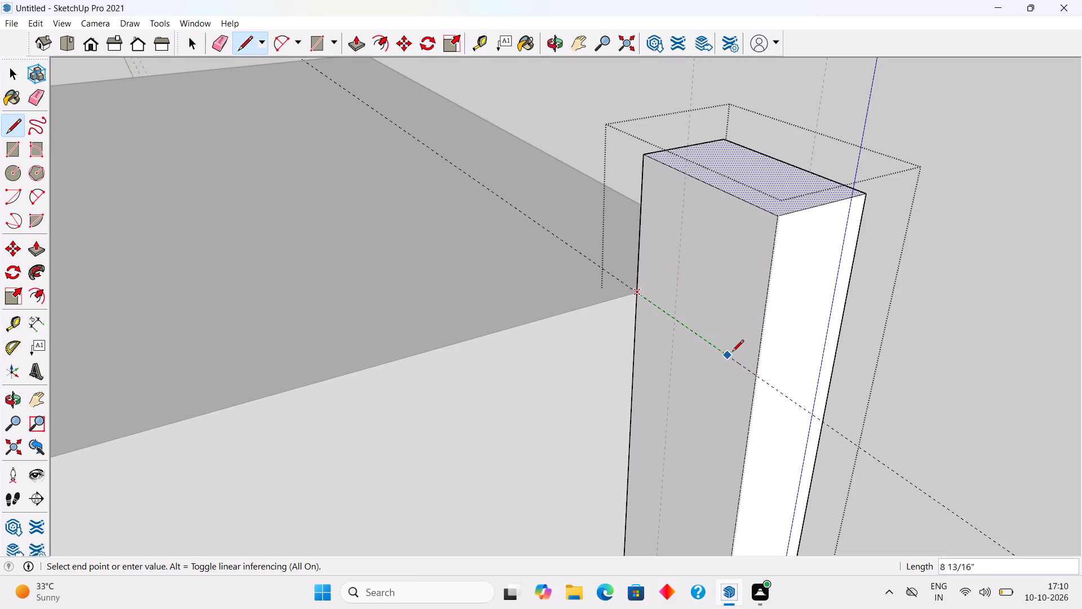
click(755, 374)
key(space)
Push/Pull the post's upper side rectangle about 20' 1" along the house front to form a horizontal beam.
key(p)
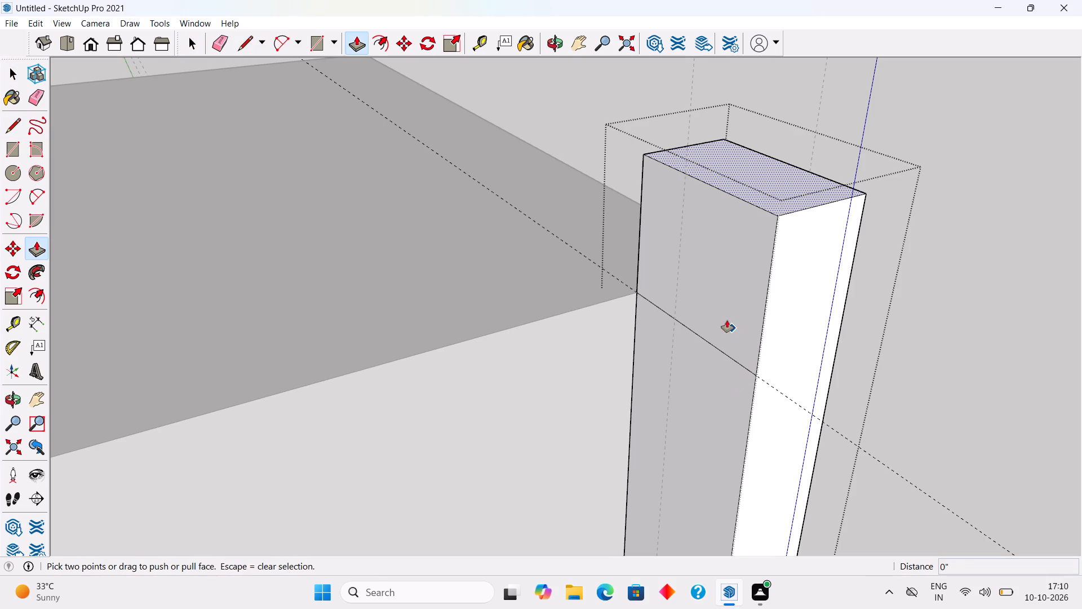
key(space)
click(726, 318)
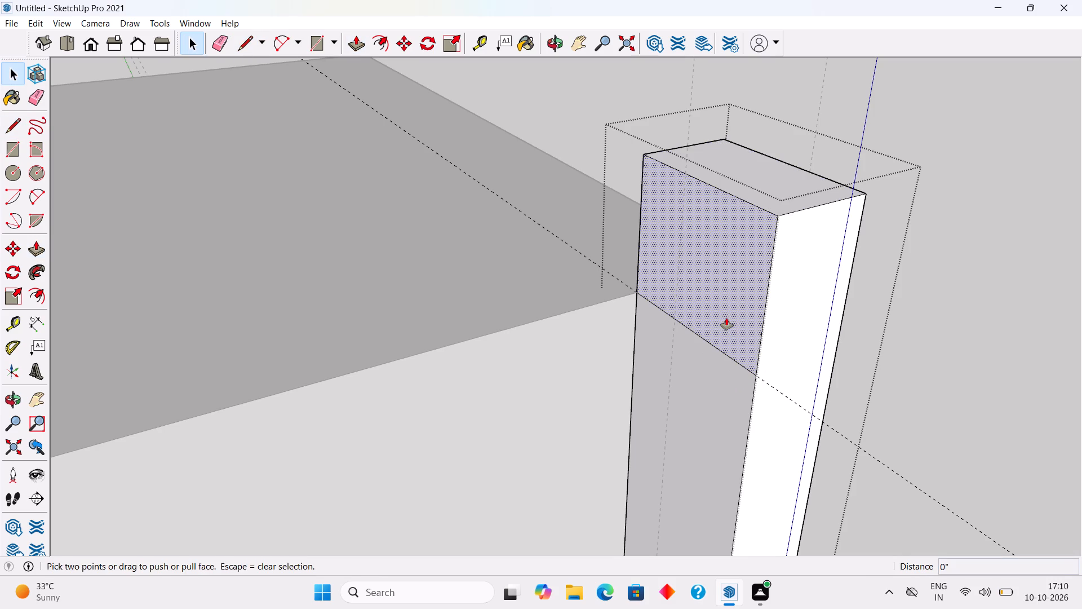
key(p)
click(726, 318)
scroll(641, 226, down, 20)
scroll(641, 226, down, 1)
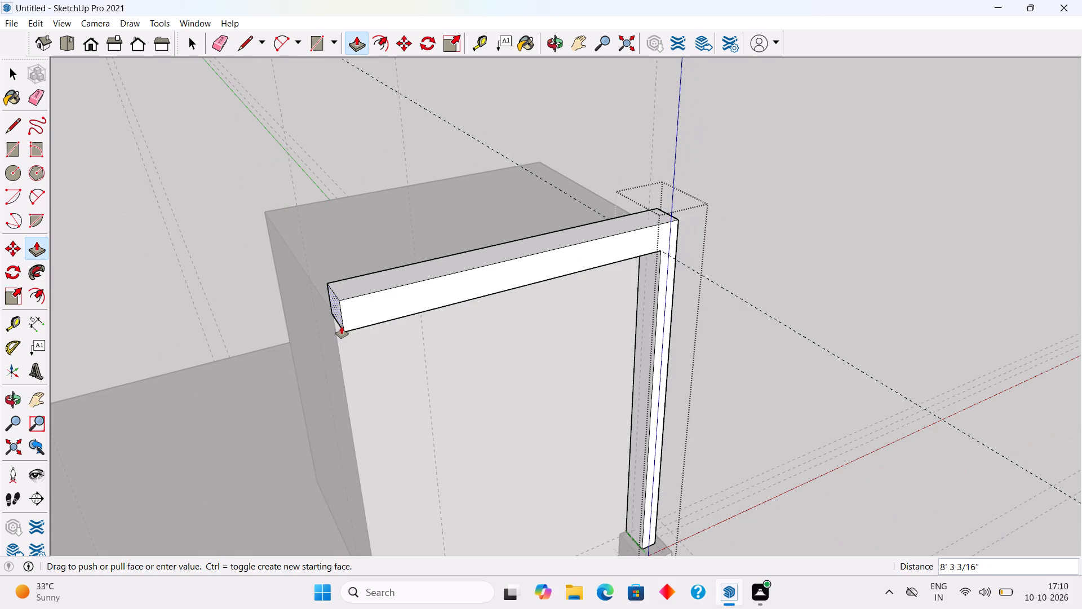
scroll(342, 326, down, 8)
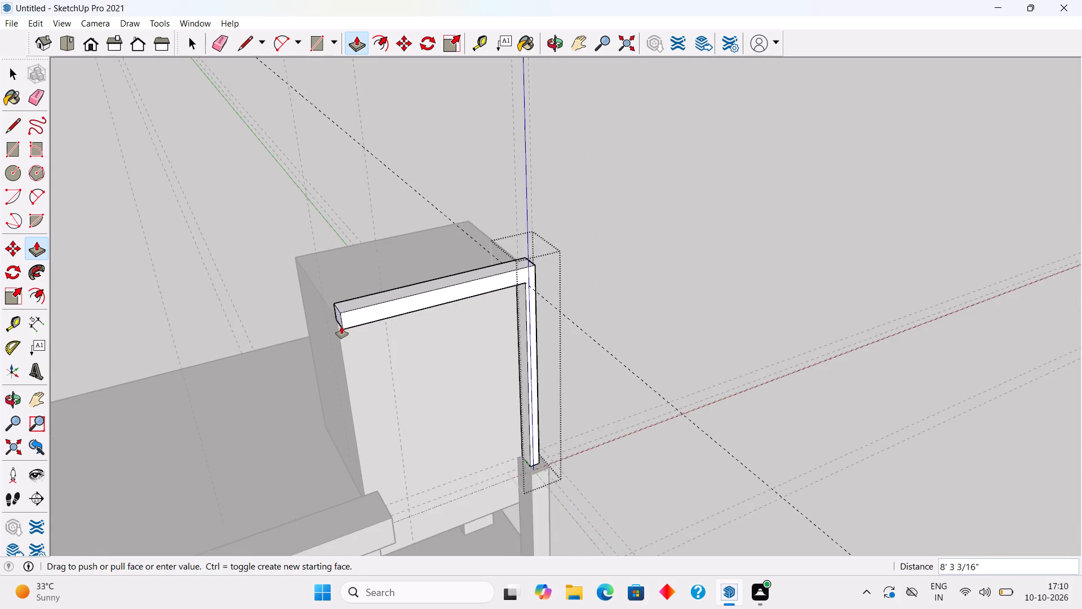
scroll(342, 326, down, 14)
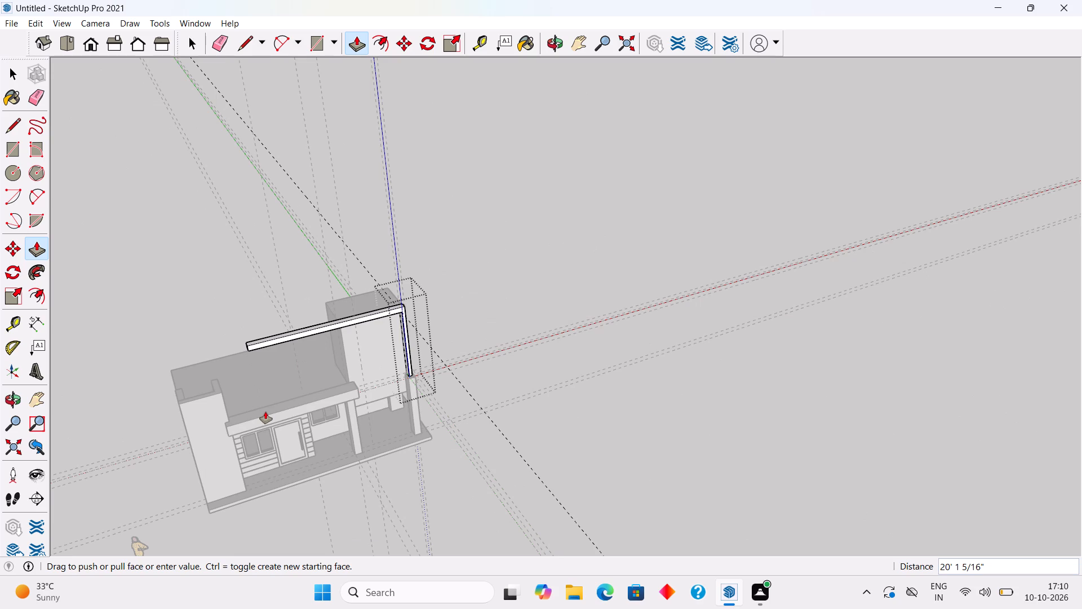
click(265, 412)
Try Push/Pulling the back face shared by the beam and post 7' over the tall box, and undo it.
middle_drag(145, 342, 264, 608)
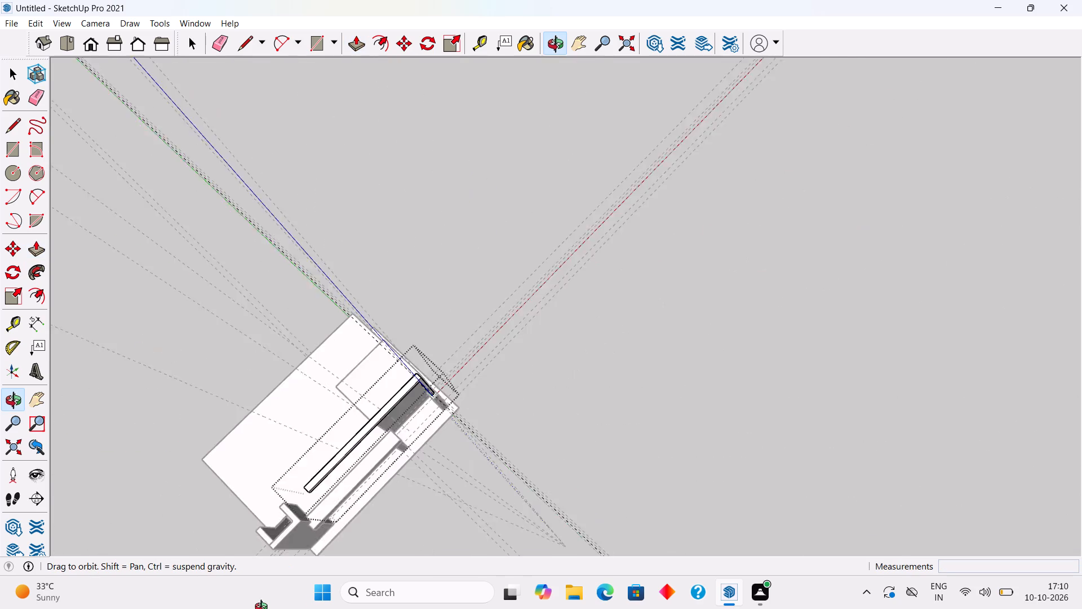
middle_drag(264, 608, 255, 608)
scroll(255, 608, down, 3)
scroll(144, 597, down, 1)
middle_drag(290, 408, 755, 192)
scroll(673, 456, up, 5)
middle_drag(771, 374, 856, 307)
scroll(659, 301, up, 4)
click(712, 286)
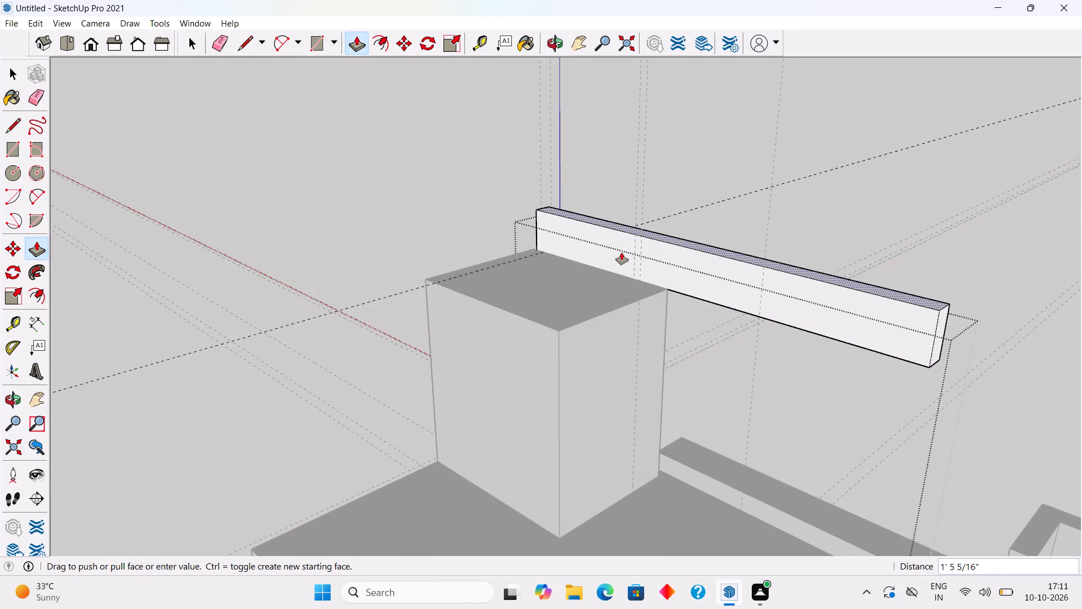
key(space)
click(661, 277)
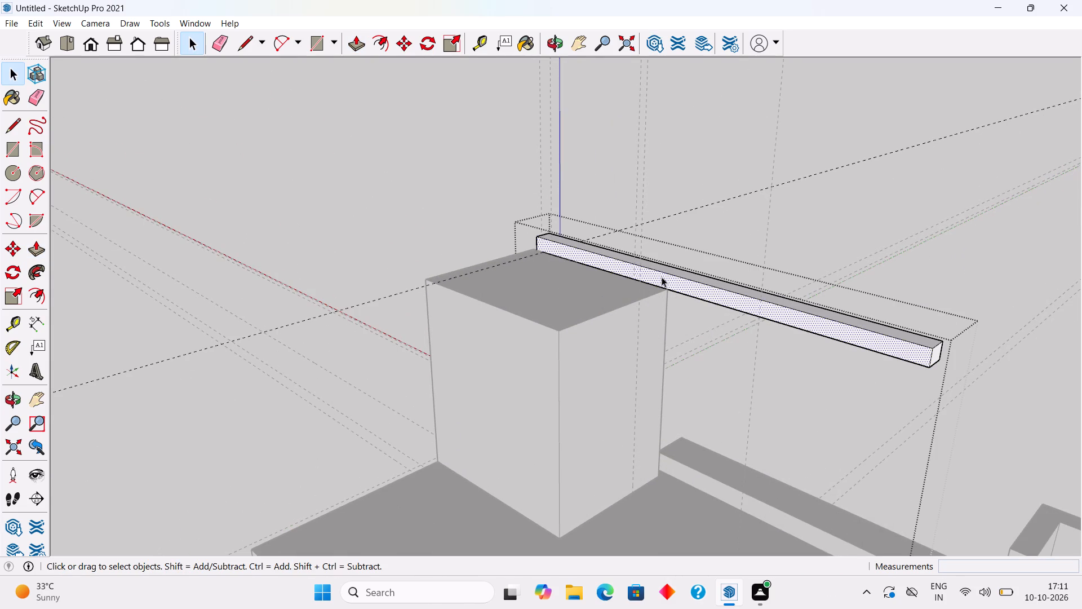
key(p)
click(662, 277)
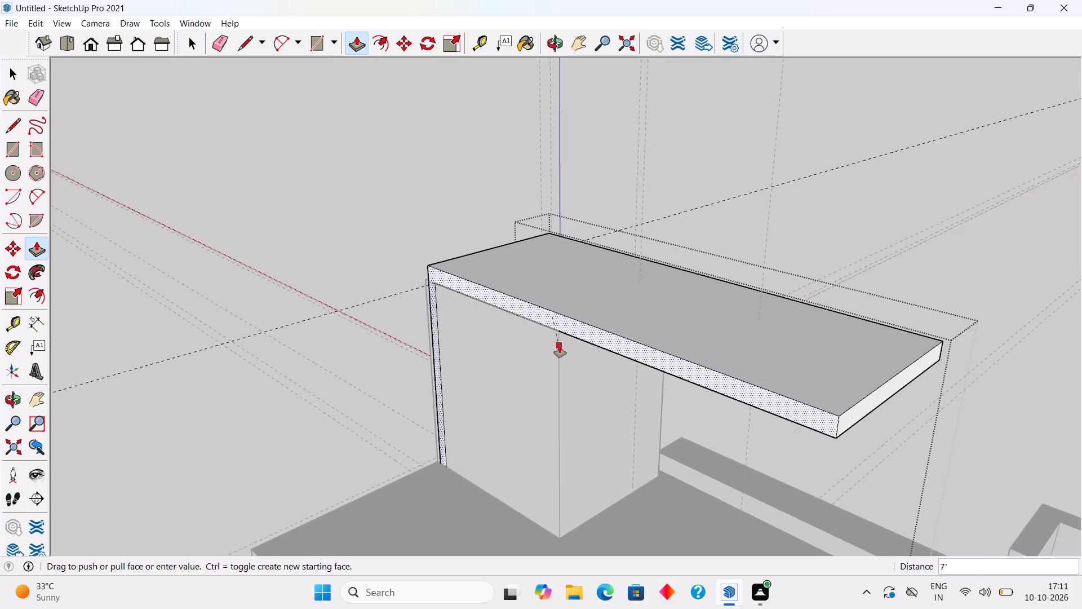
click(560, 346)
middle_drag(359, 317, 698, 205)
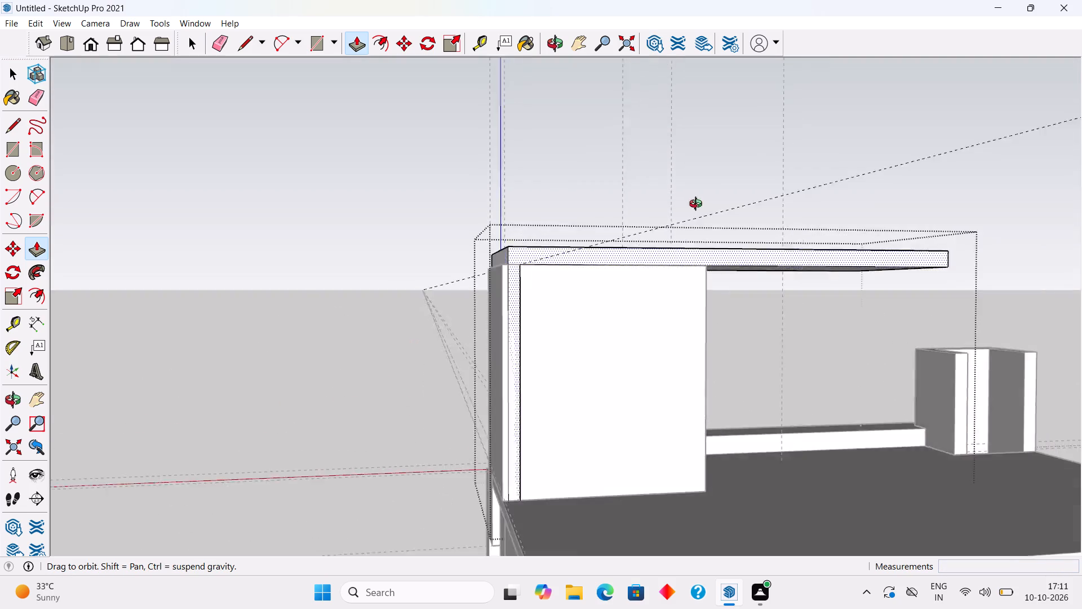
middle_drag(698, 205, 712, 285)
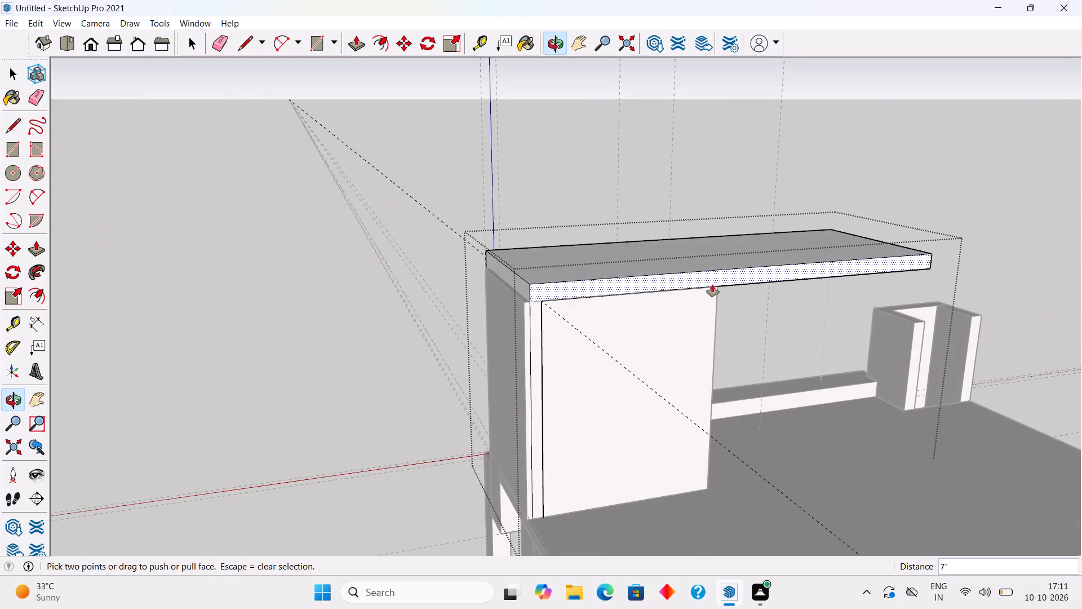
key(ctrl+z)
Draw a line across the back face where the beam meets the post, separating the beam's face from the post's.
scroll(531, 241, up, 3)
middle_drag(562, 298, 642, 325)
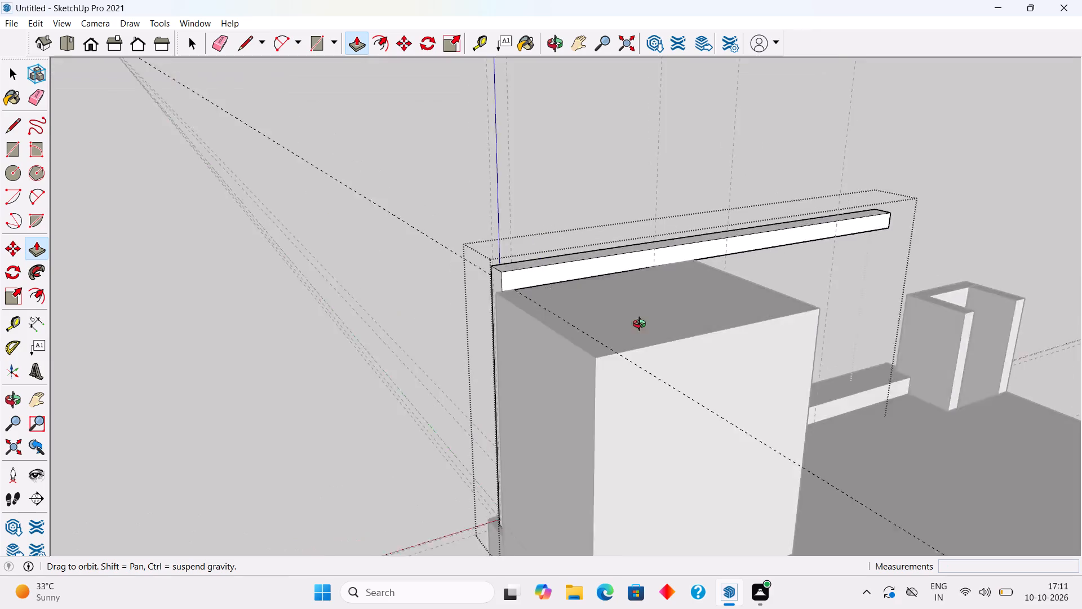
middle_drag(642, 325, 698, 435)
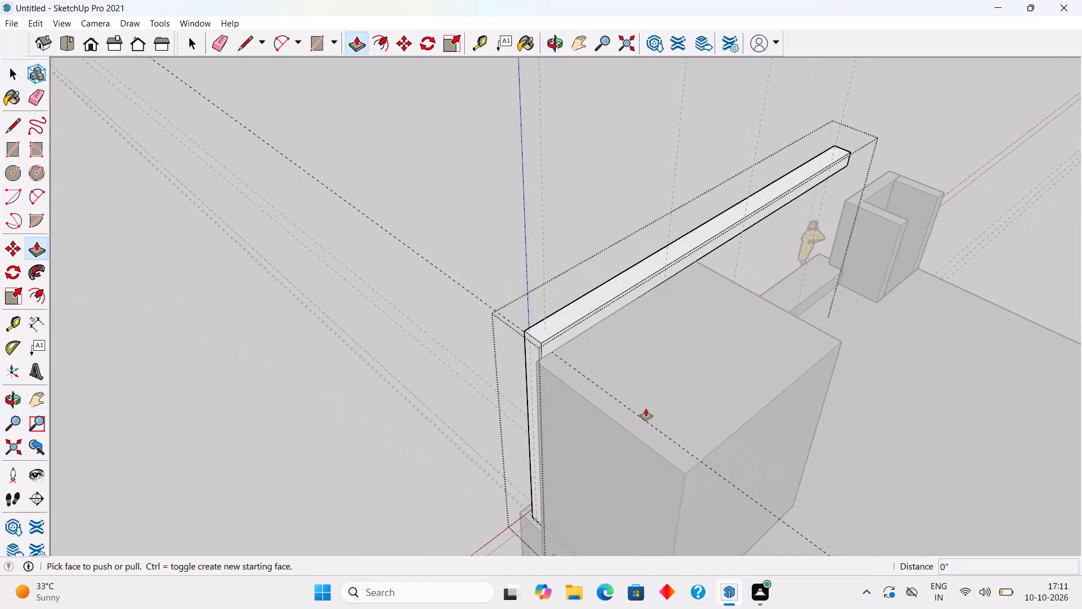
scroll(544, 314, up, 5)
scroll(628, 368, up, 5)
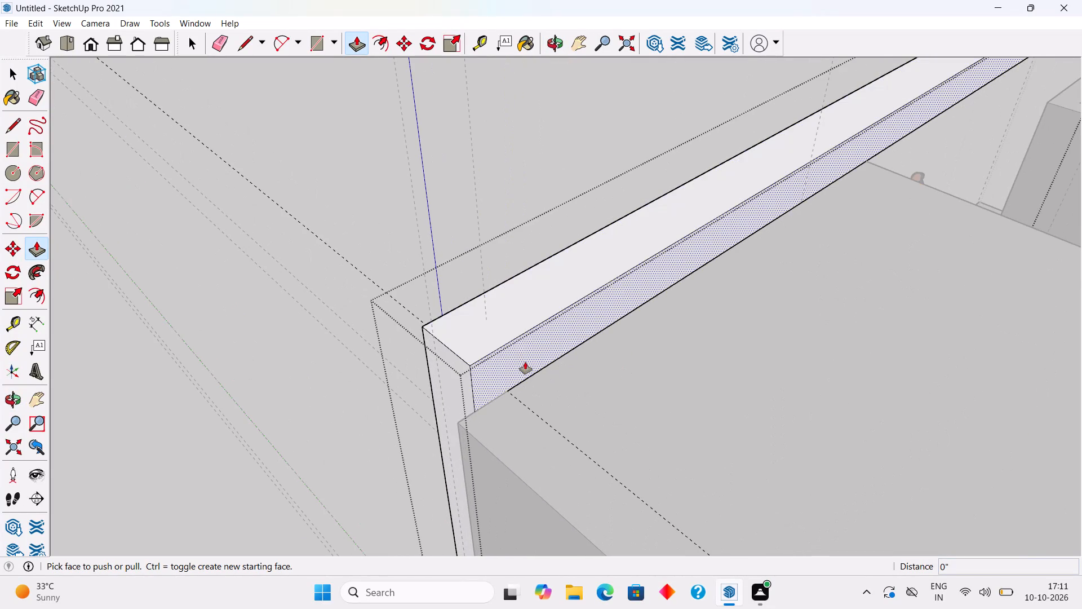
key(space)
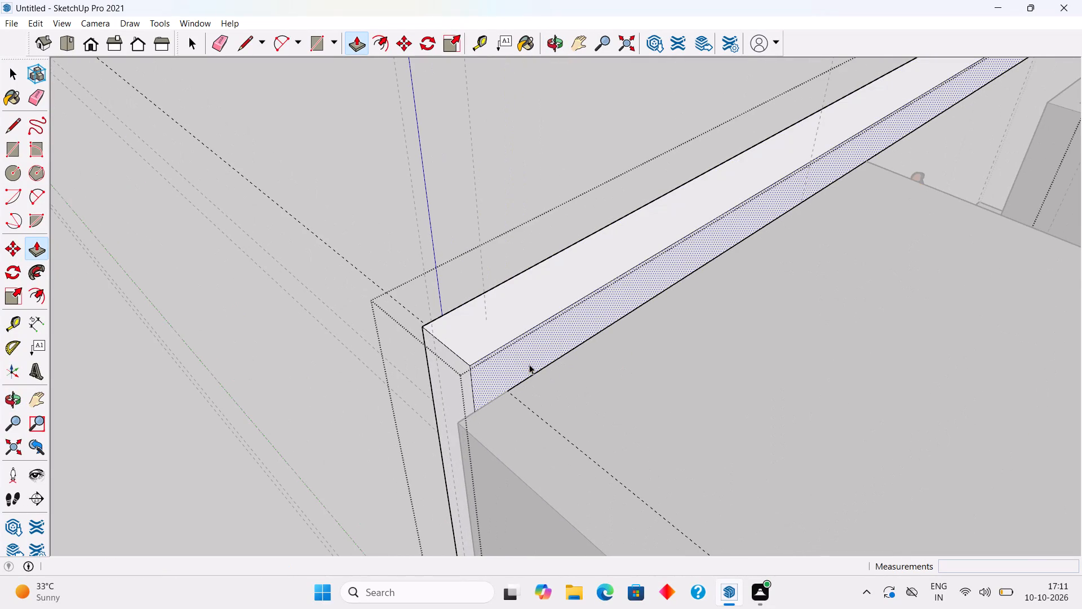
key(l)
click(507, 391)
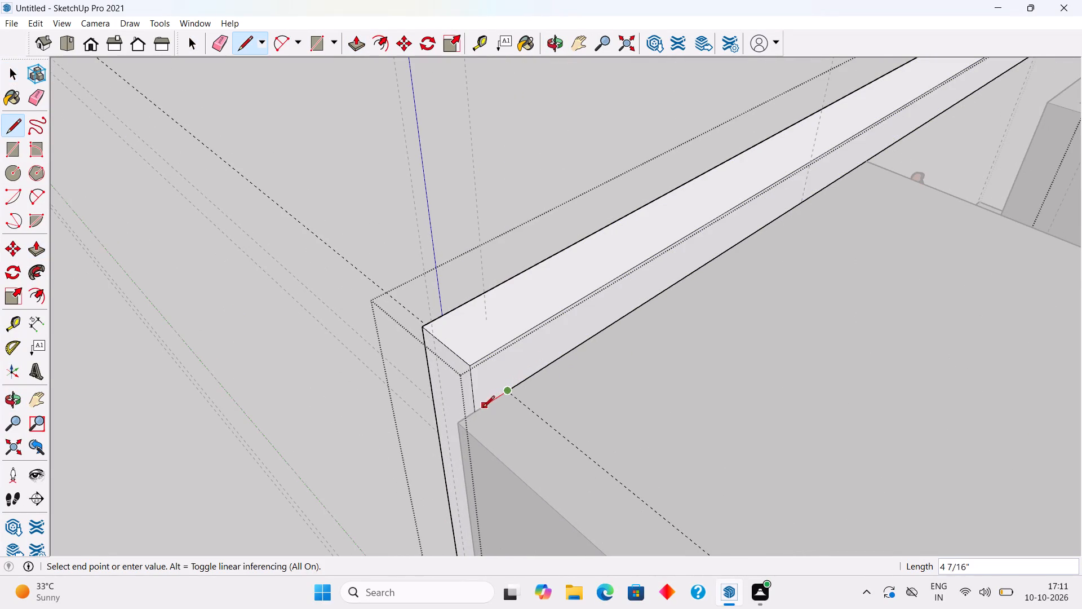
click(475, 416)
key(space)
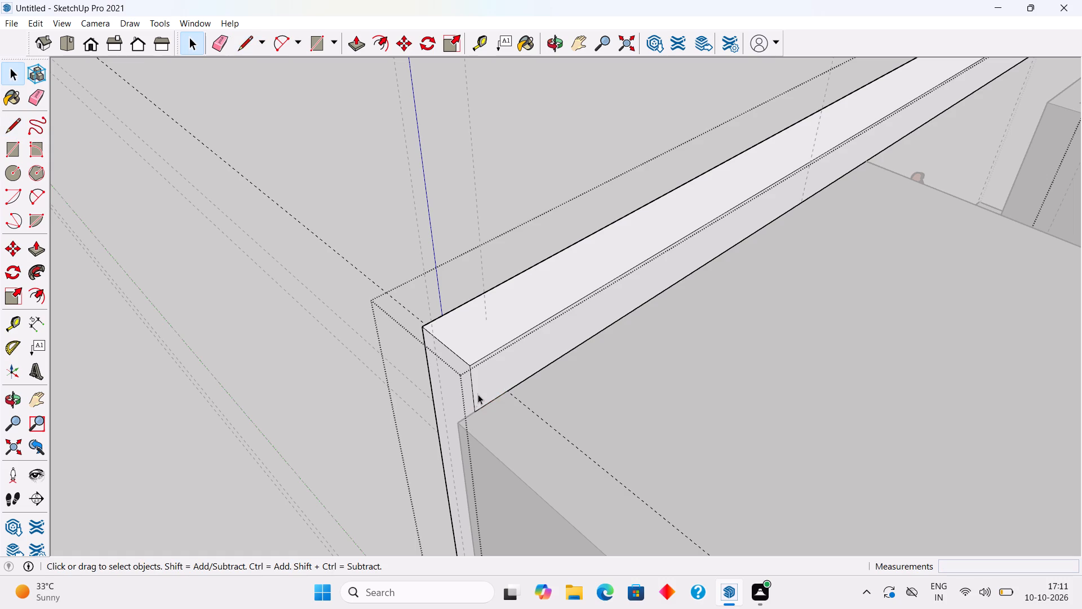
Push/Pull only the beam's back face 7' toward the rear, forming a flat slab over the tall box.
click(478, 394)
key(p)
click(478, 394)
scroll(558, 431, down, 6)
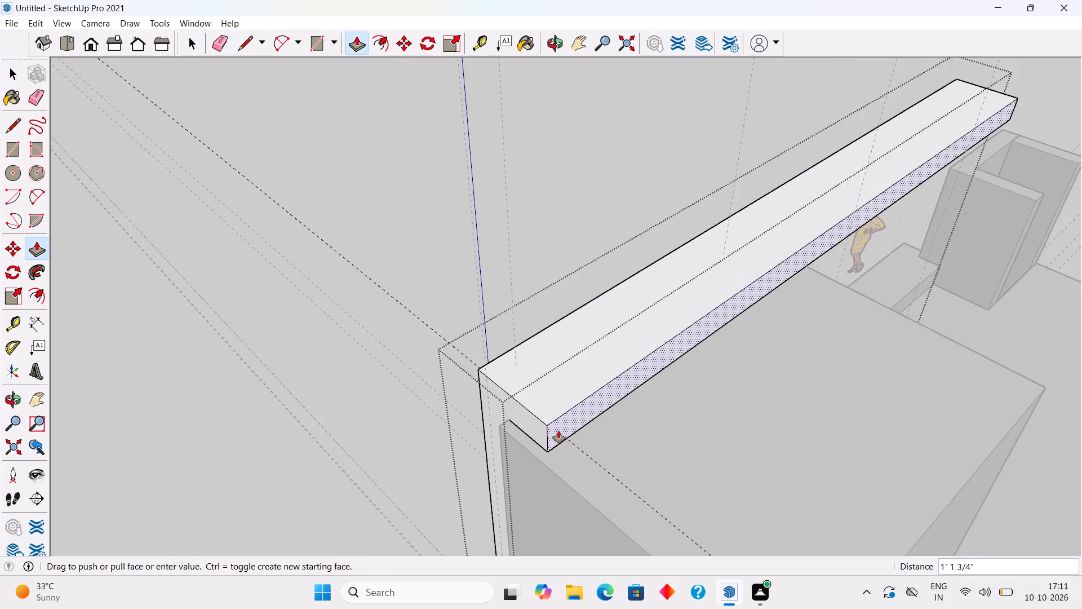
scroll(558, 431, down, 12)
scroll(558, 431, up, 1)
click(631, 517)
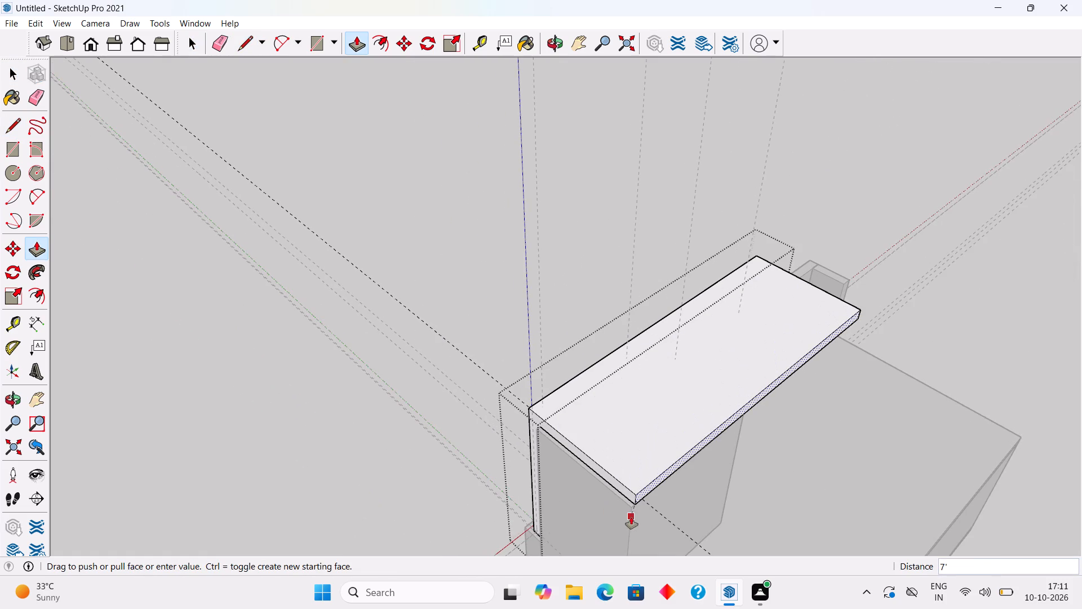
Examine the new overhanging roof slab and the house from above and from the front.
middle_drag(614, 478, 783, 422)
scroll(777, 420, down, 8)
middle_drag(421, 446, 513, 497)
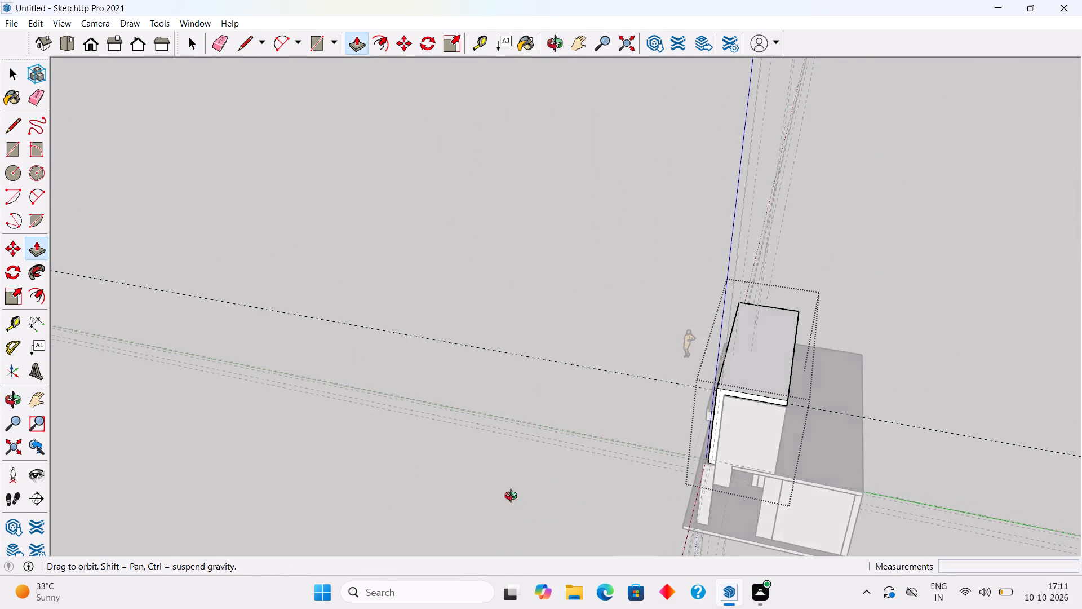
middle_drag(513, 497, 780, 413)
scroll(779, 417, up, 3)
middle_drag(679, 357, 927, 254)
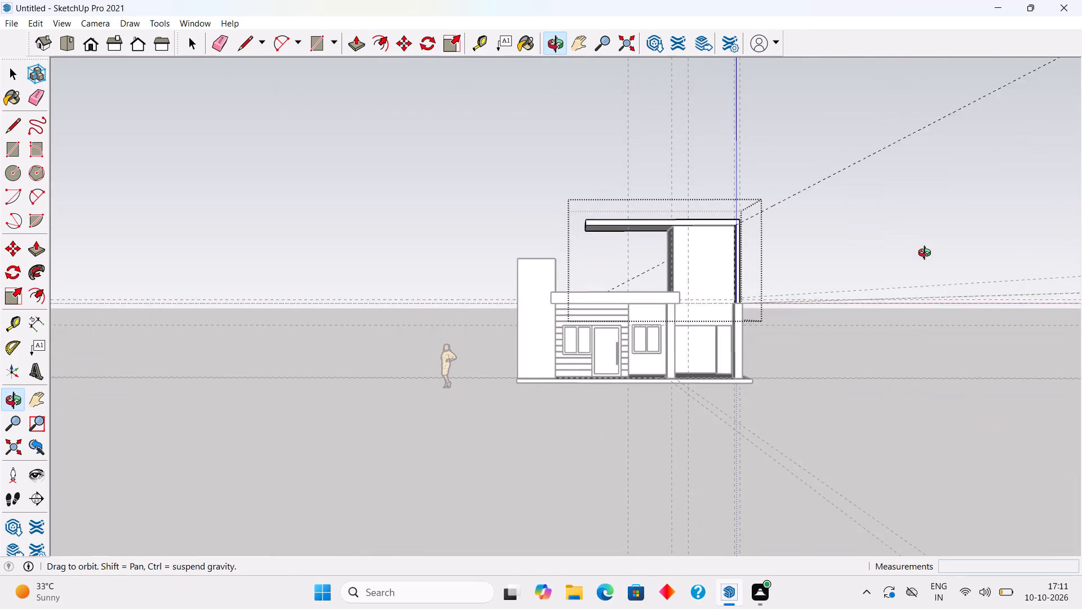
Examine the overhanging roof slab, its post and the front porch from low and raised viewpoints.
middle_drag(927, 254, 928, 254)
key(space)
click(827, 240)
scroll(581, 348, up, 1)
middle_drag(579, 322, 567, 283)
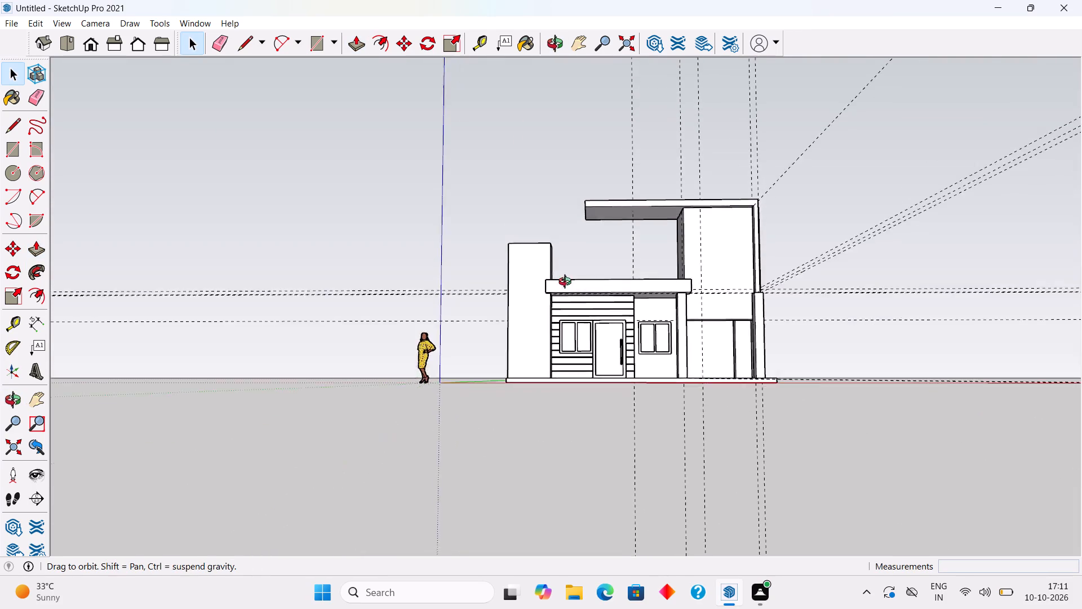
middle_drag(567, 283, 556, 250)
scroll(556, 248, up, 7)
middle_drag(589, 248, 587, 269)
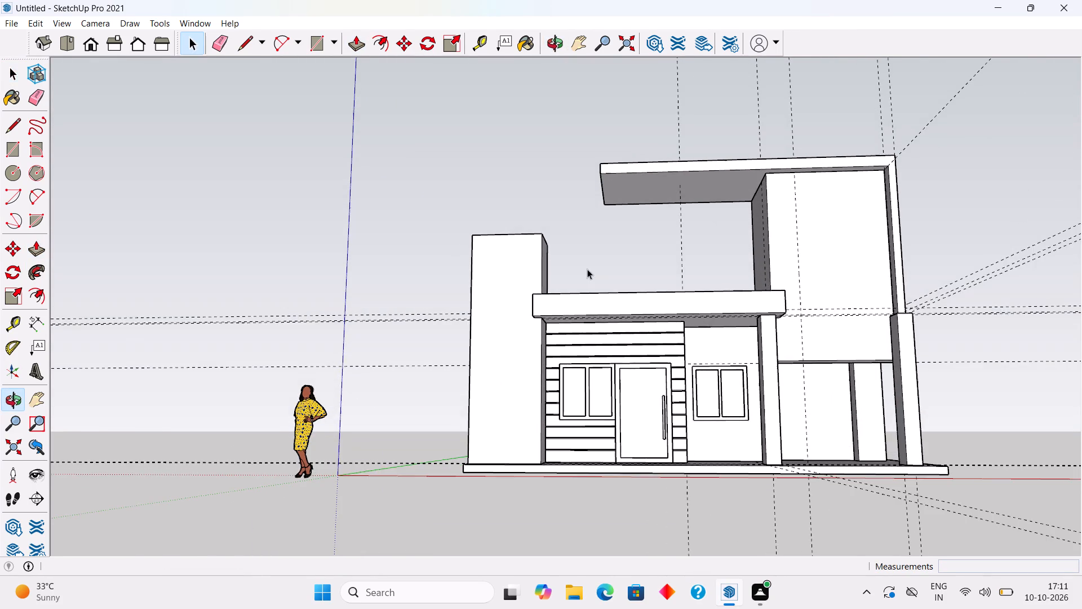
scroll(591, 187, up, 3)
middle_drag(601, 201, 600, 169)
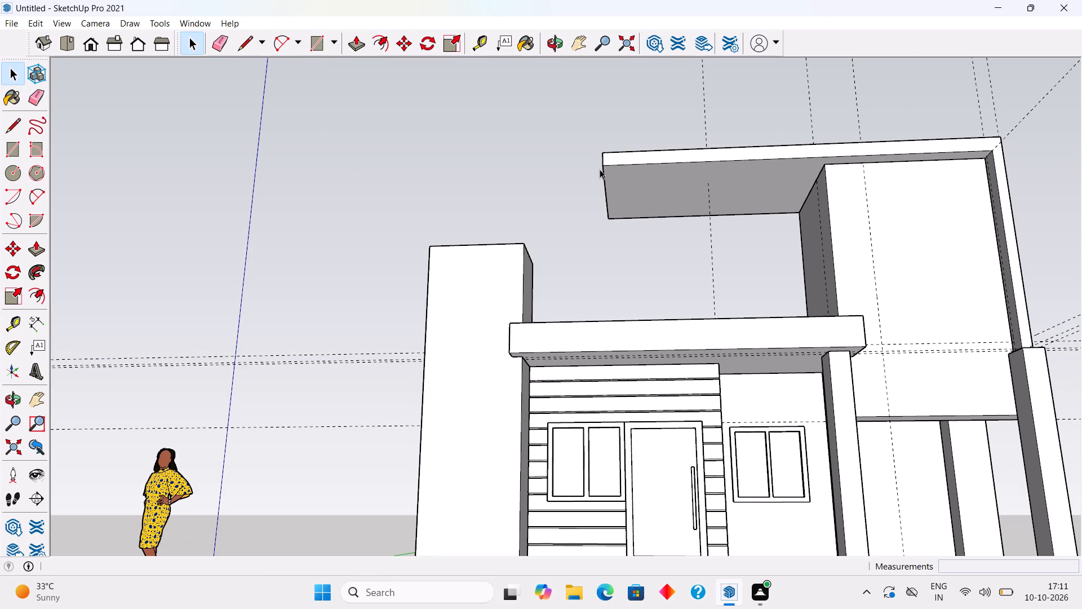
scroll(699, 229, down, 5)
middle_drag(815, 289, 713, 398)
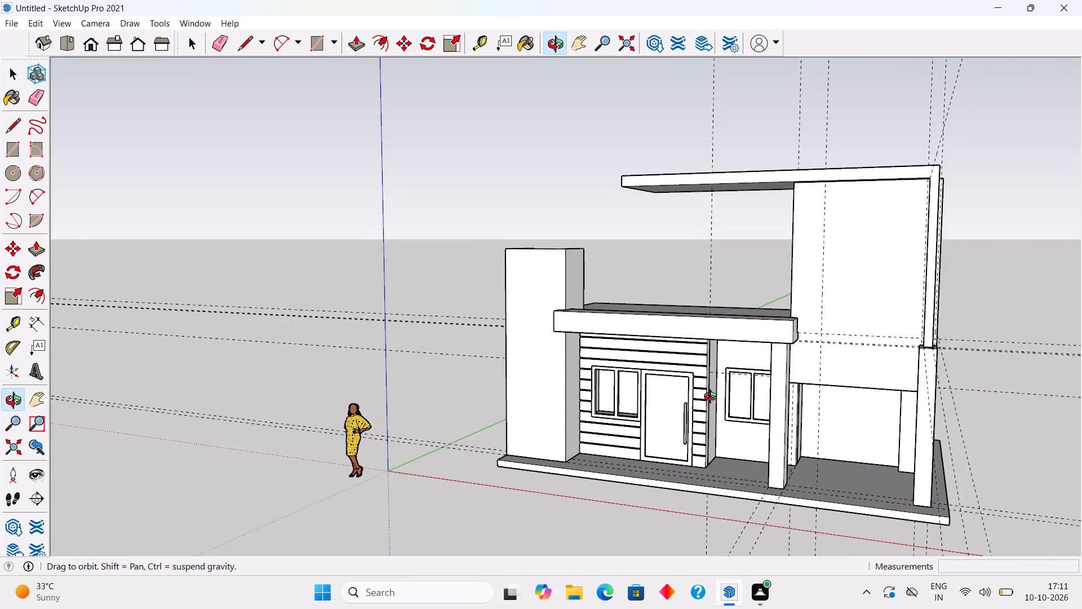
middle_drag(713, 398, 728, 416)
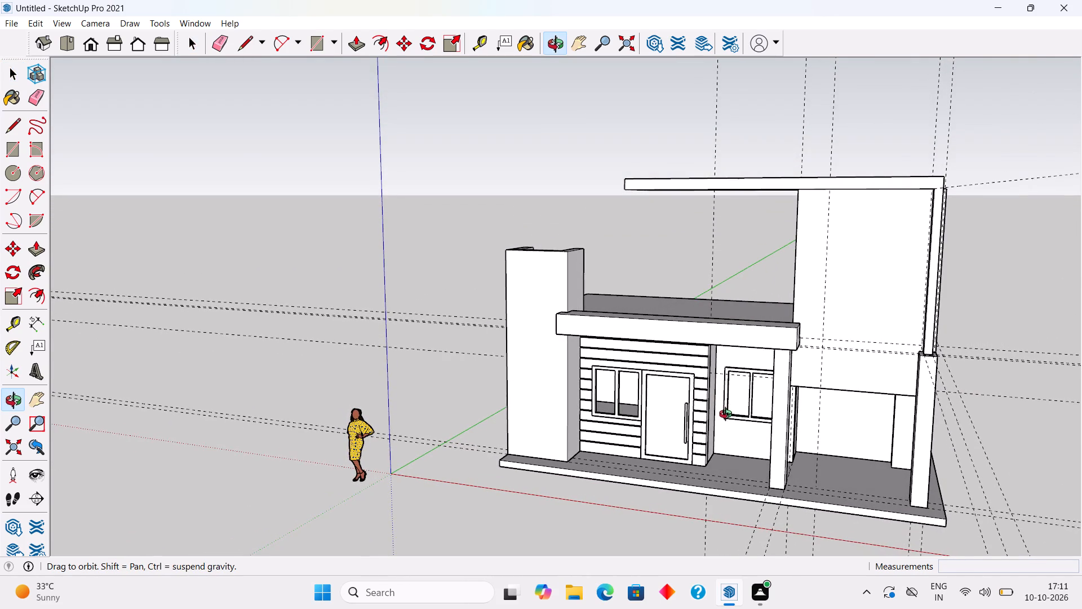
middle_drag(728, 416, 729, 417)
scroll(733, 423, up, 2)
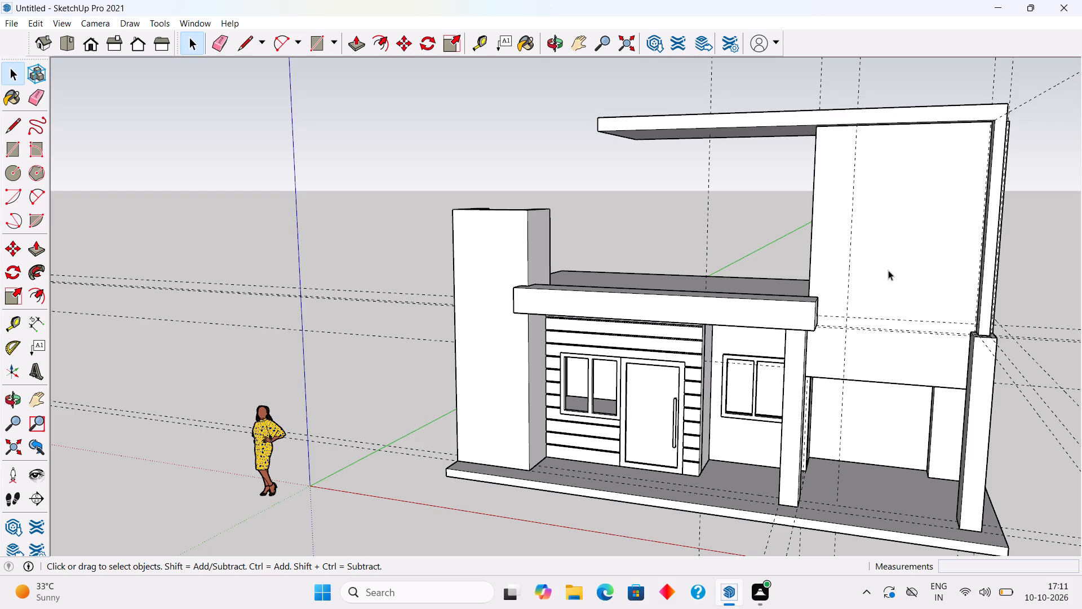
middle_drag(890, 283, 893, 322)
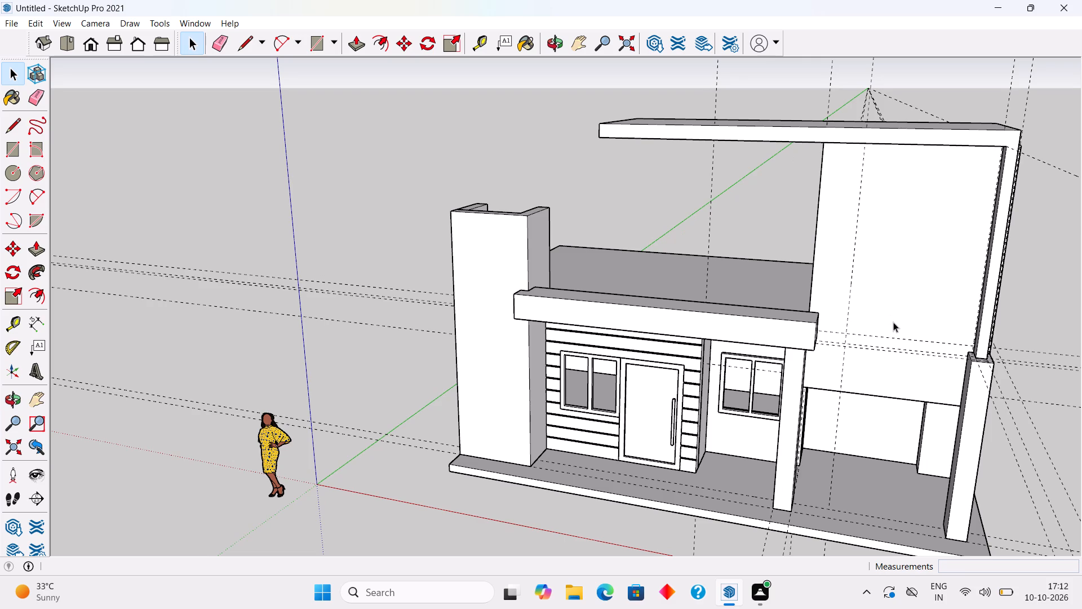
scroll(978, 356, up, 5)
middle_drag(979, 357, 967, 405)
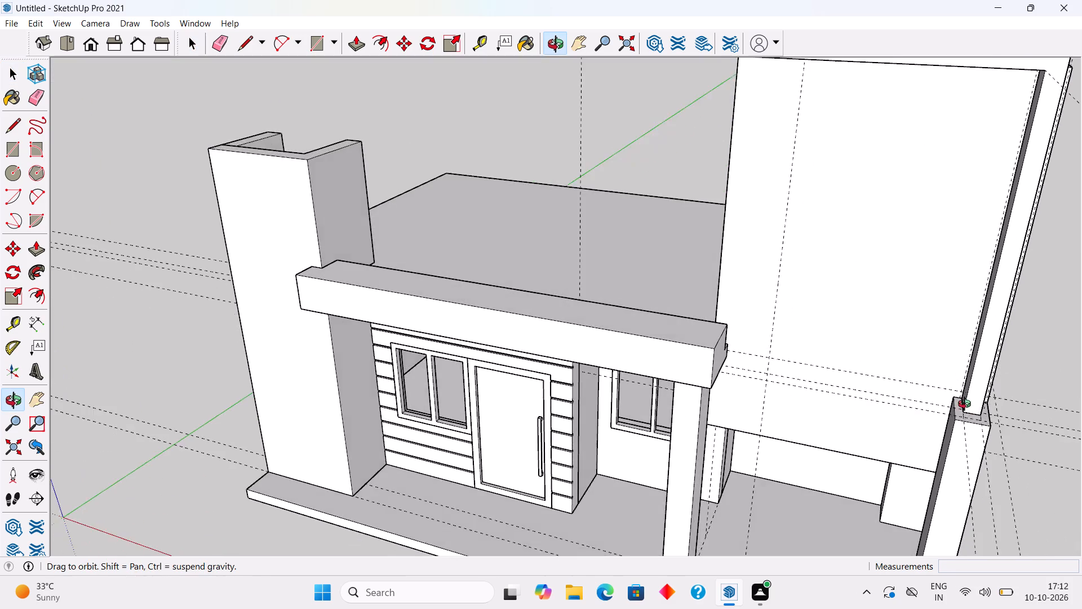
middle_drag(967, 405, 915, 293)
scroll(918, 306, down, 2)
scroll(945, 227, down, 9)
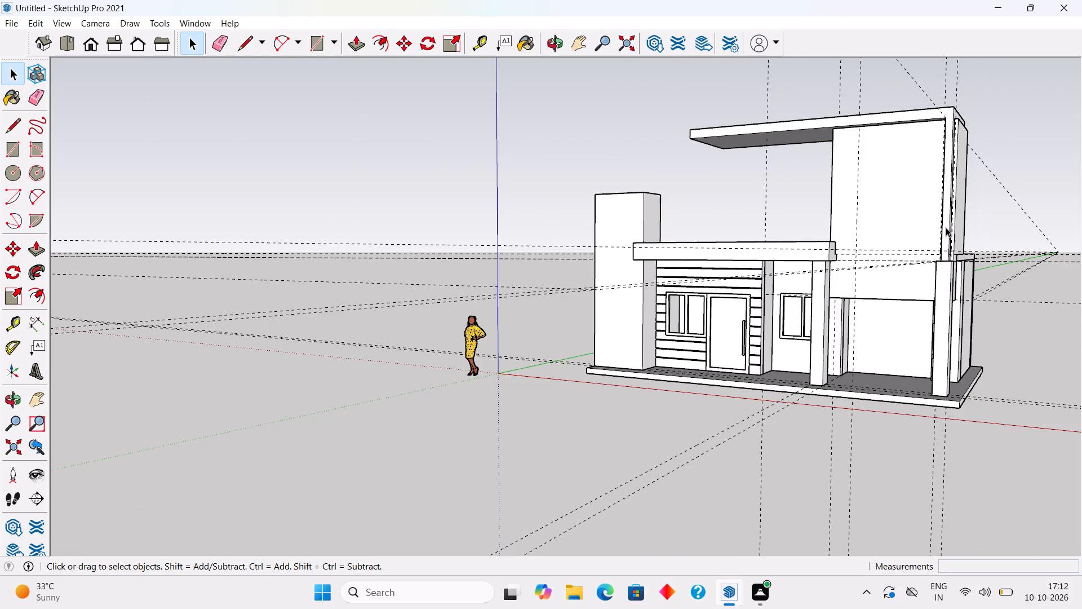
Push/Pull the top face of the porch's outer corner column, below the slab's post, down by 5'.
scroll(959, 292, up, 1)
click(935, 313)
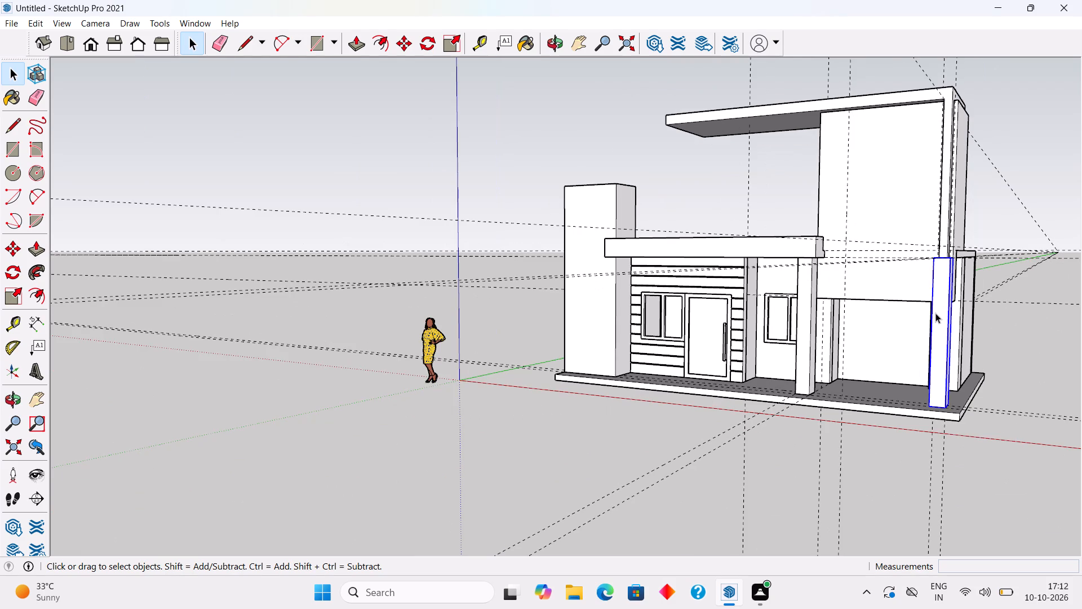
middle_drag(926, 312, 877, 381)
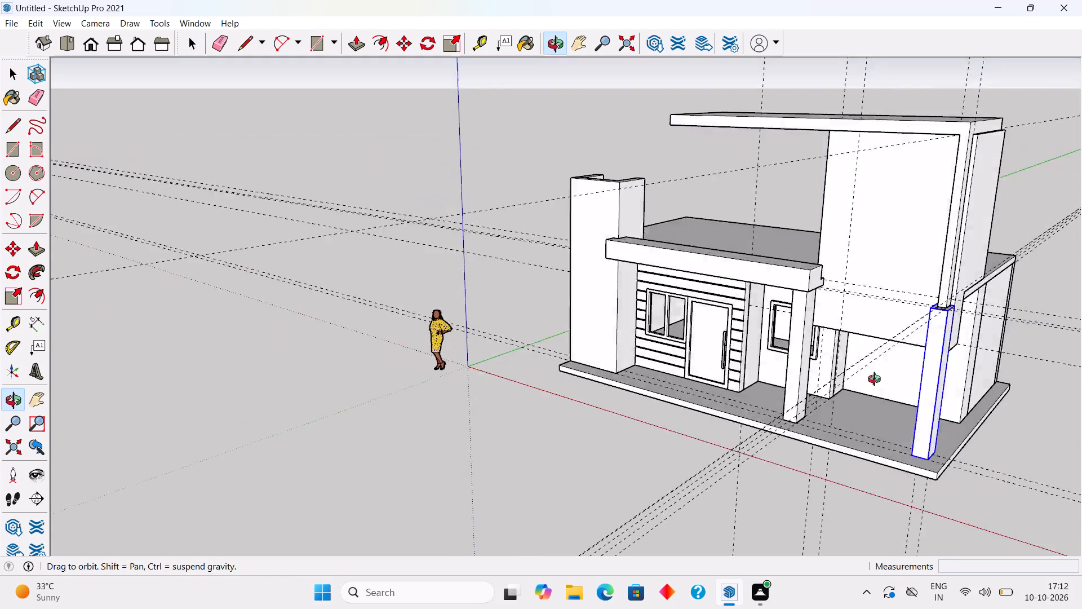
middle_drag(877, 381, 717, 416)
scroll(855, 472, up, 7)
scroll(783, 368, down, 4)
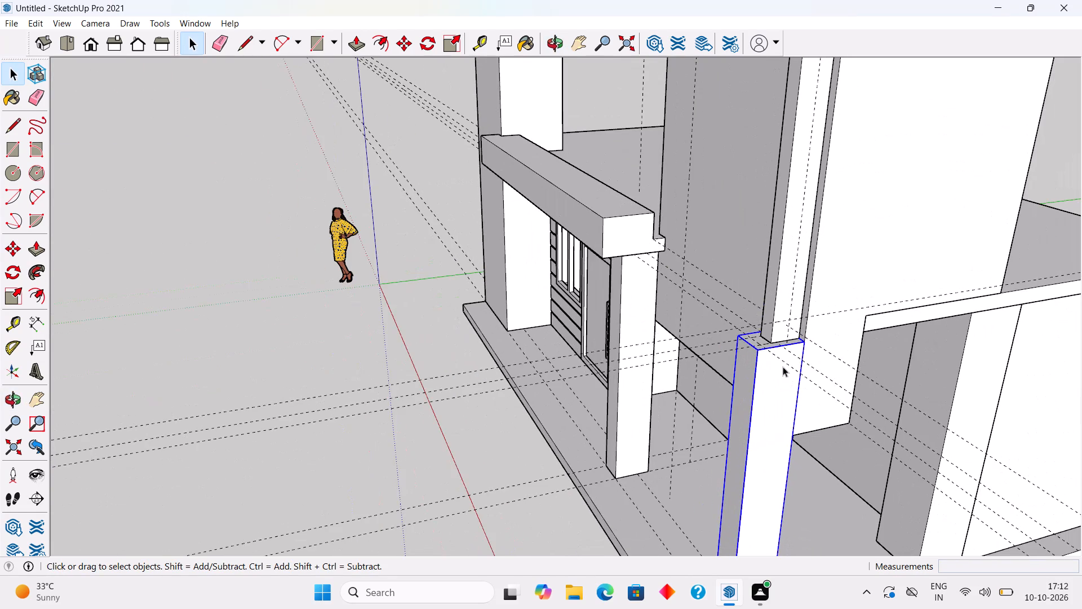
scroll(781, 343, down, 2)
middle_drag(781, 343, 777, 349)
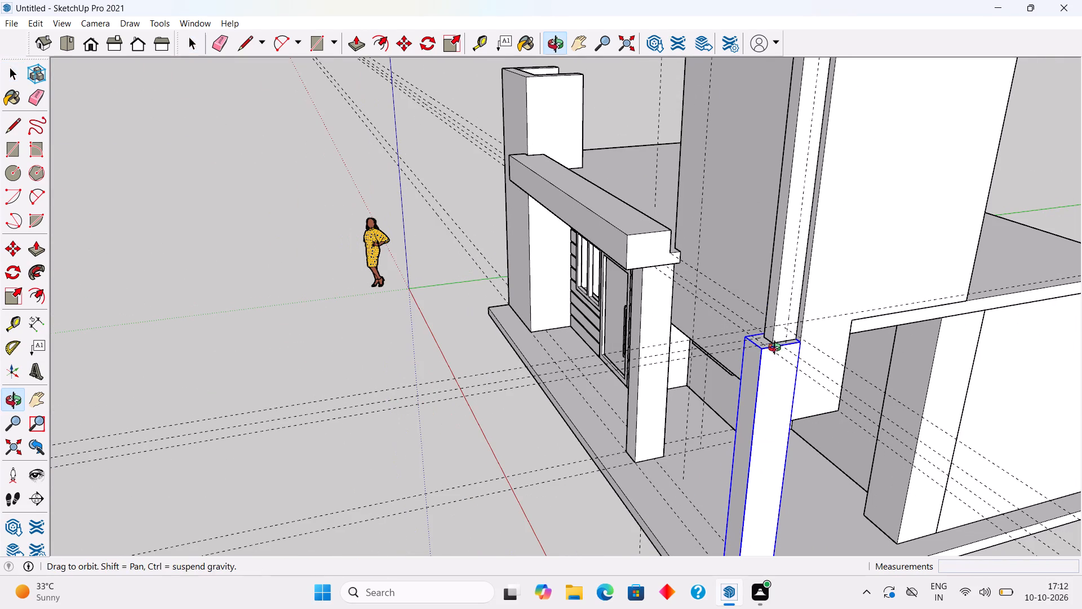
middle_drag(777, 349, 749, 414)
scroll(739, 484, up, 3)
triple_click(716, 506)
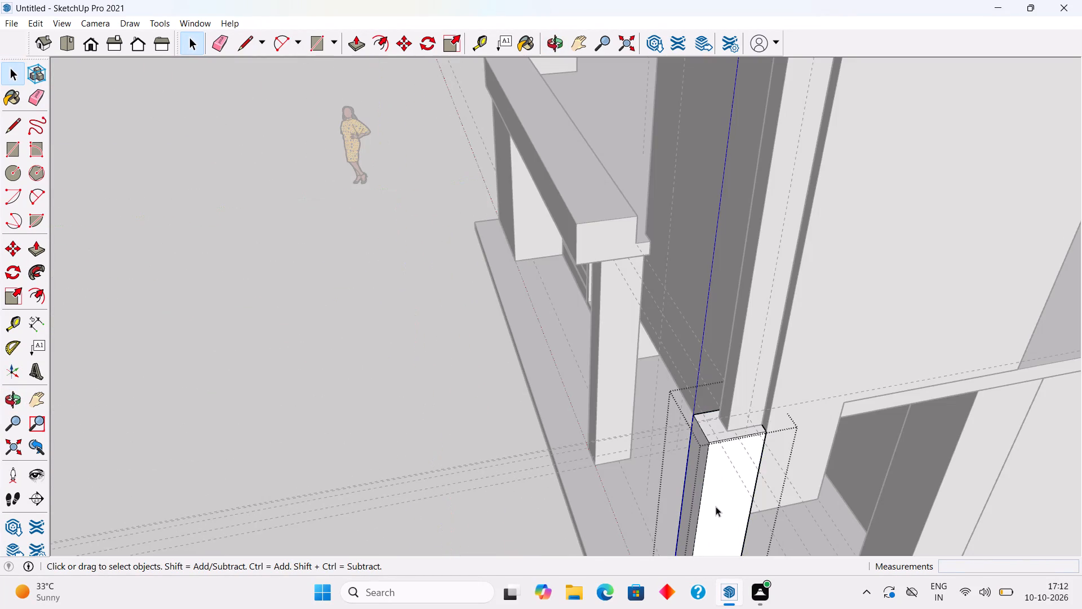
key(p)
click(709, 437)
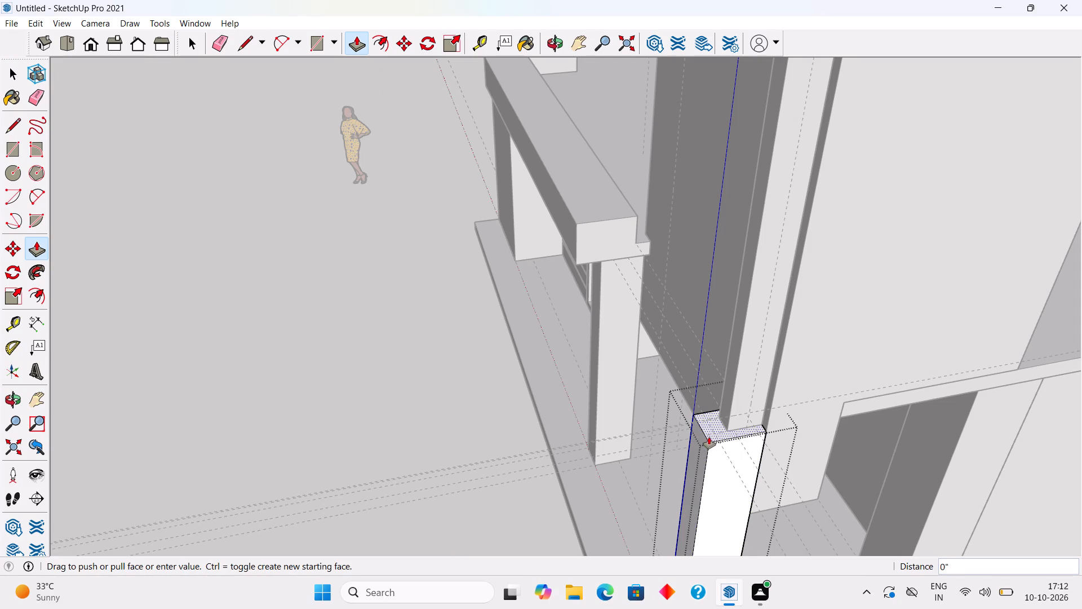
scroll(707, 479, down, 15)
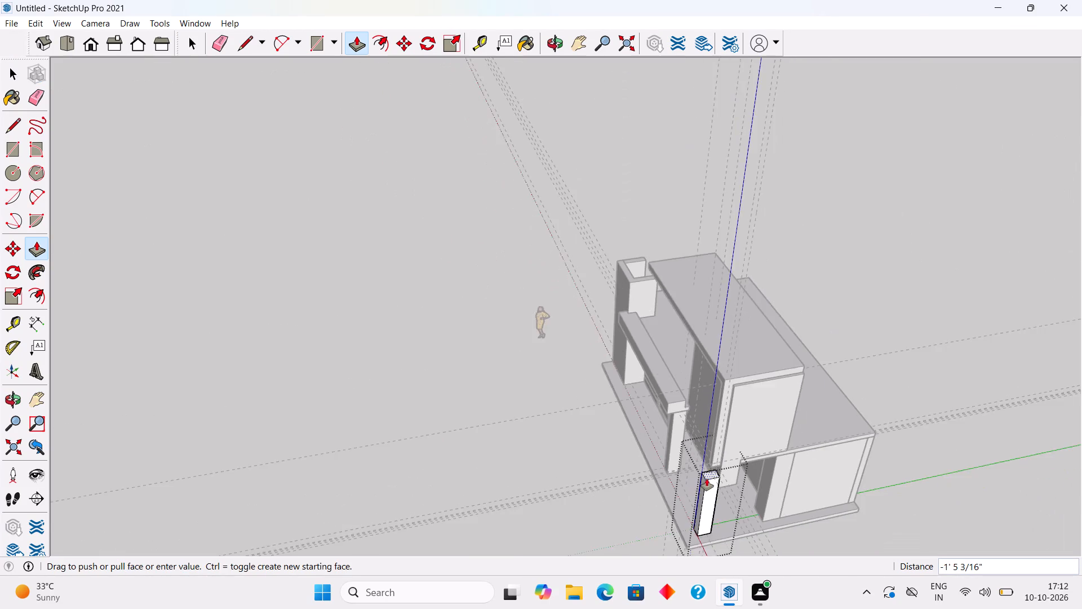
scroll(707, 479, down, 3)
text(5')
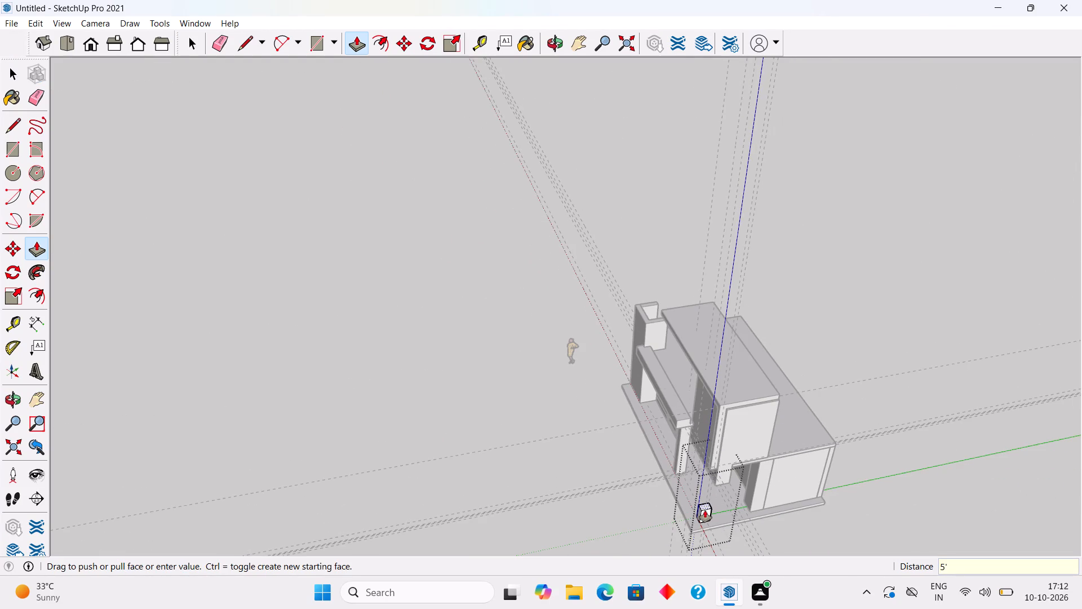
key(Return)
key(space)
click(589, 448)
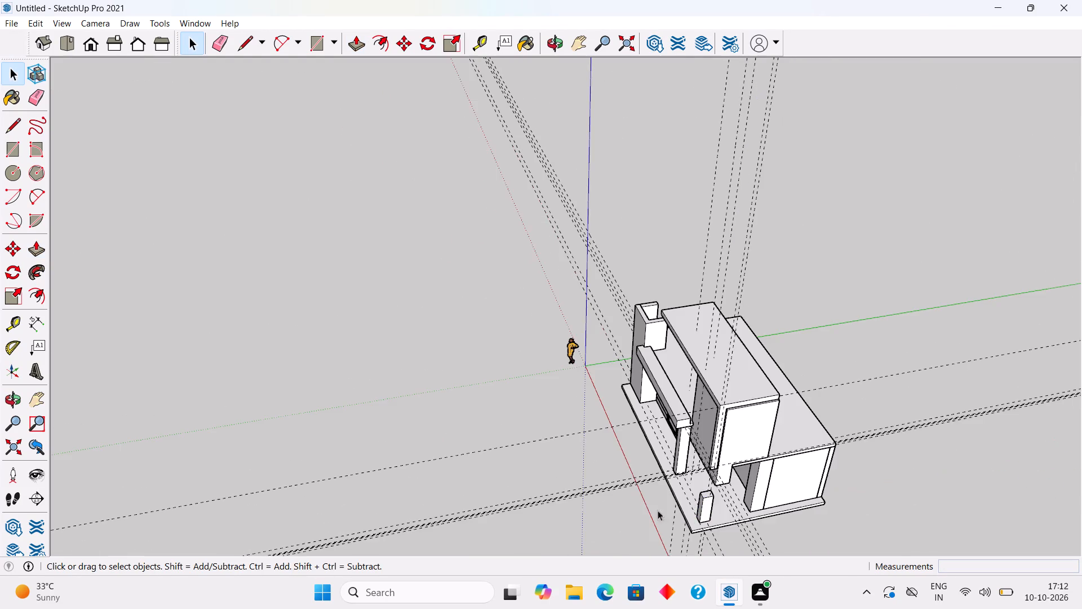
Push/Pull the bottom face of the roof slab's post down 5' onto the top of the shortened corner column.
scroll(752, 581, up, 17)
middle_drag(735, 477, 800, 310)
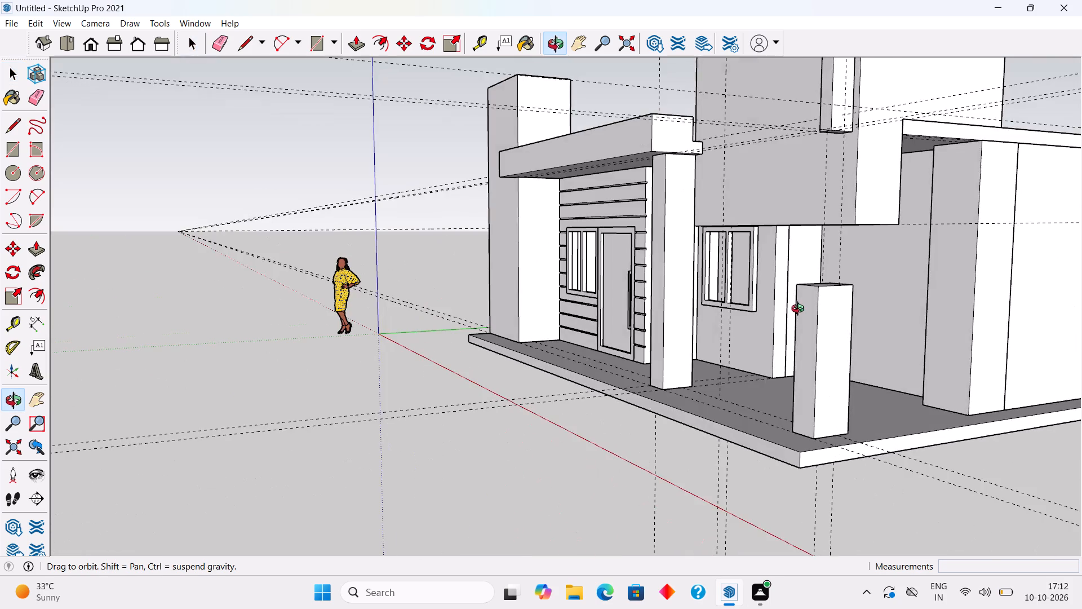
middle_drag(800, 310, 828, 330)
scroll(828, 330, up, 5)
scroll(898, 89, down, 11)
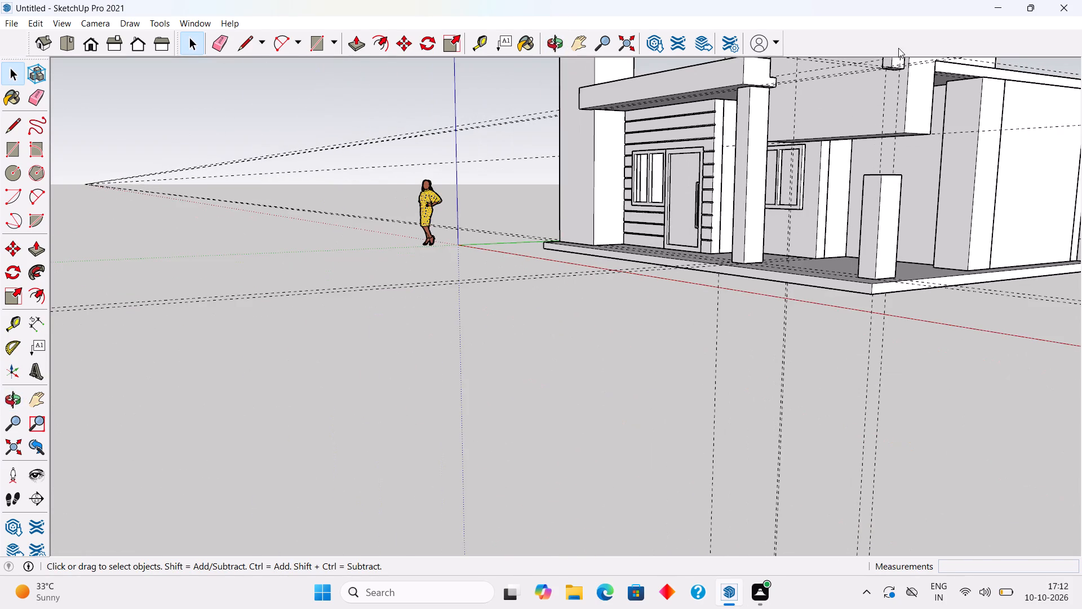
scroll(890, 77, up, 2)
triple_click(892, 65)
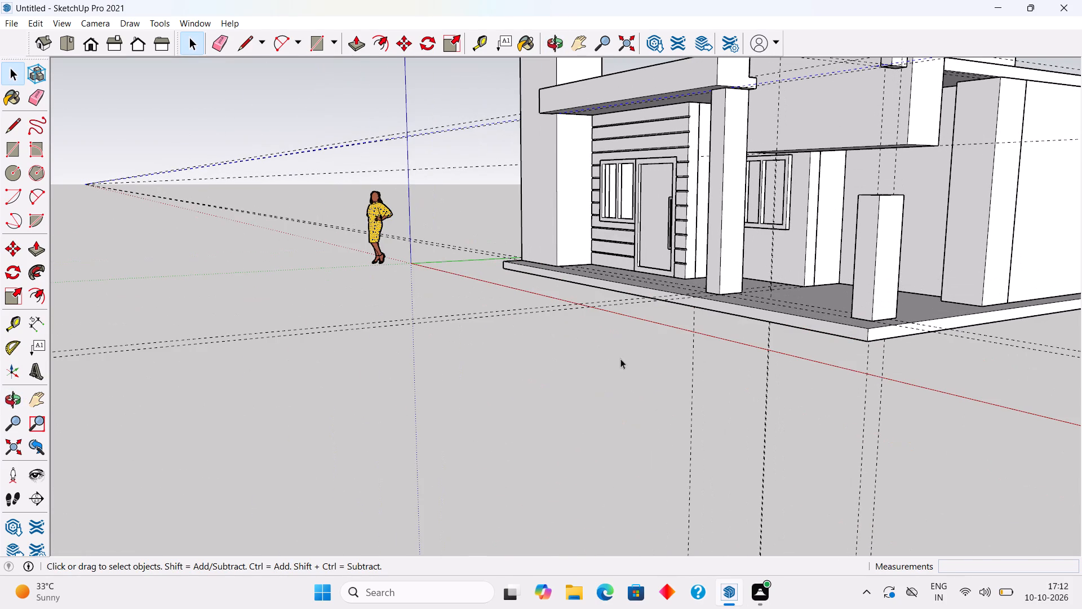
click(597, 416)
scroll(596, 399, down, 9)
scroll(806, 138, up, 11)
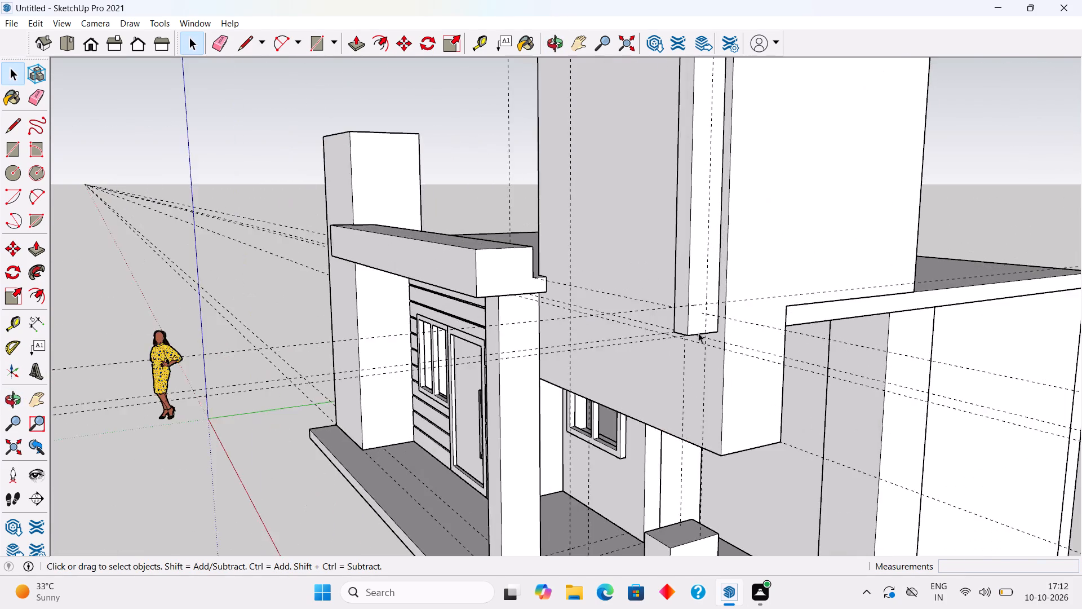
middle_drag(697, 326, 713, 219)
double_click(720, 139)
triple_click(708, 110)
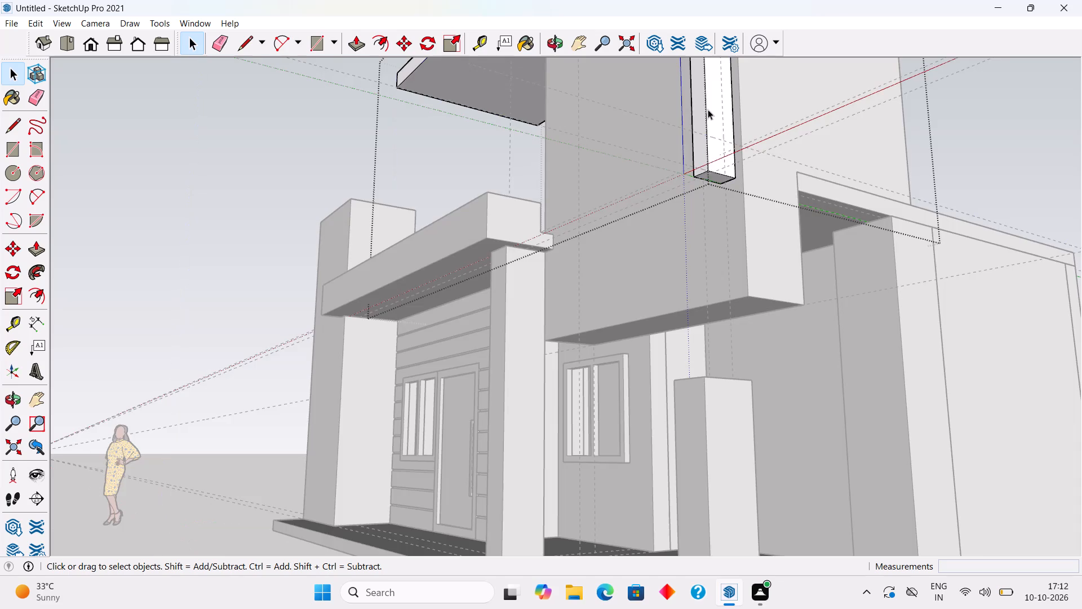
scroll(708, 195, up, 5)
key(p)
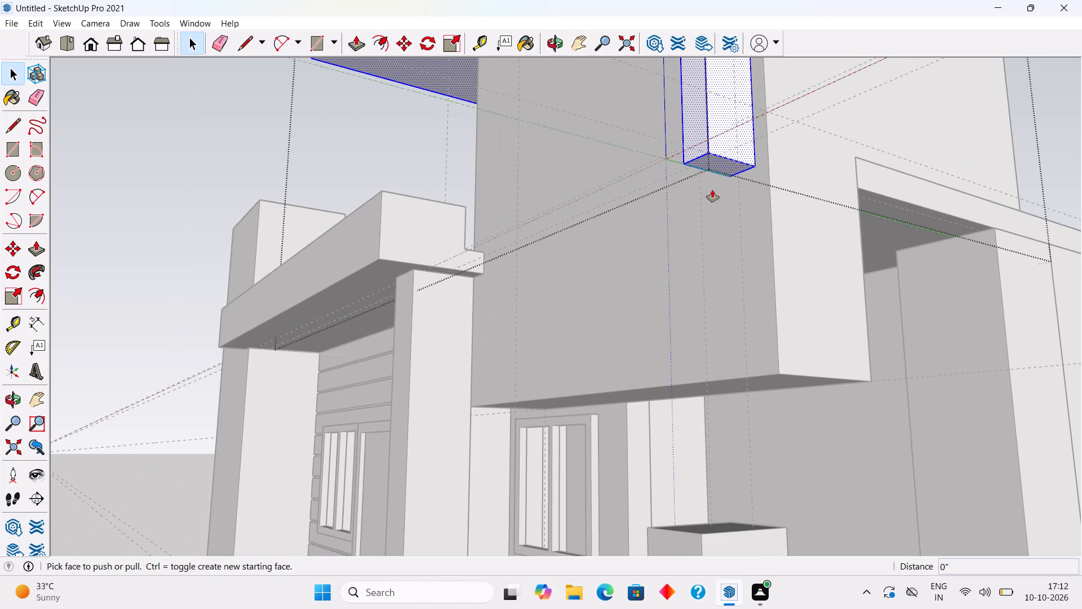
click(729, 161)
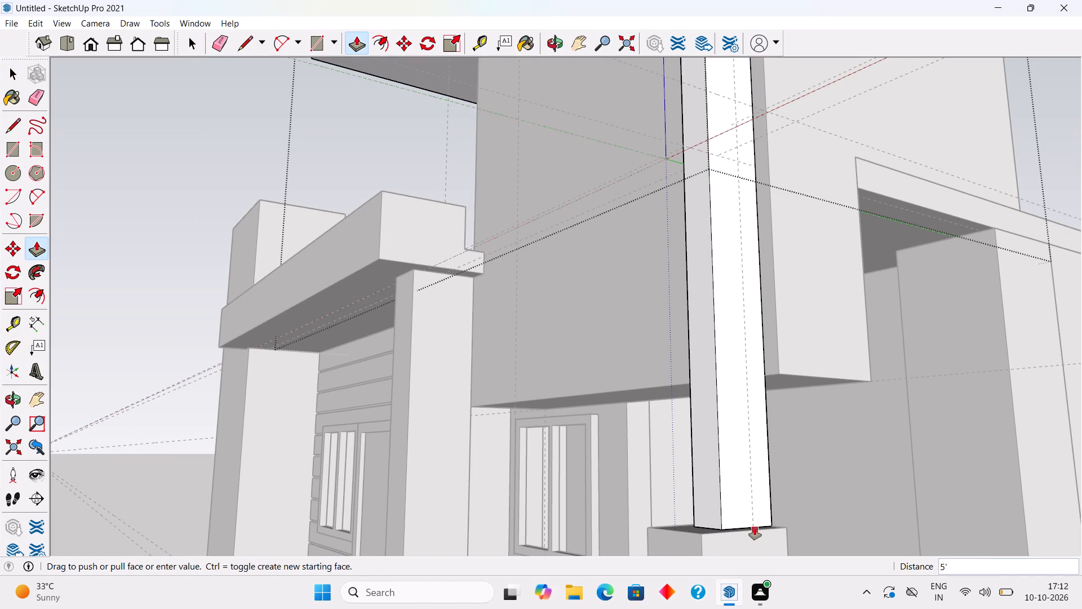
click(755, 528)
key(space)
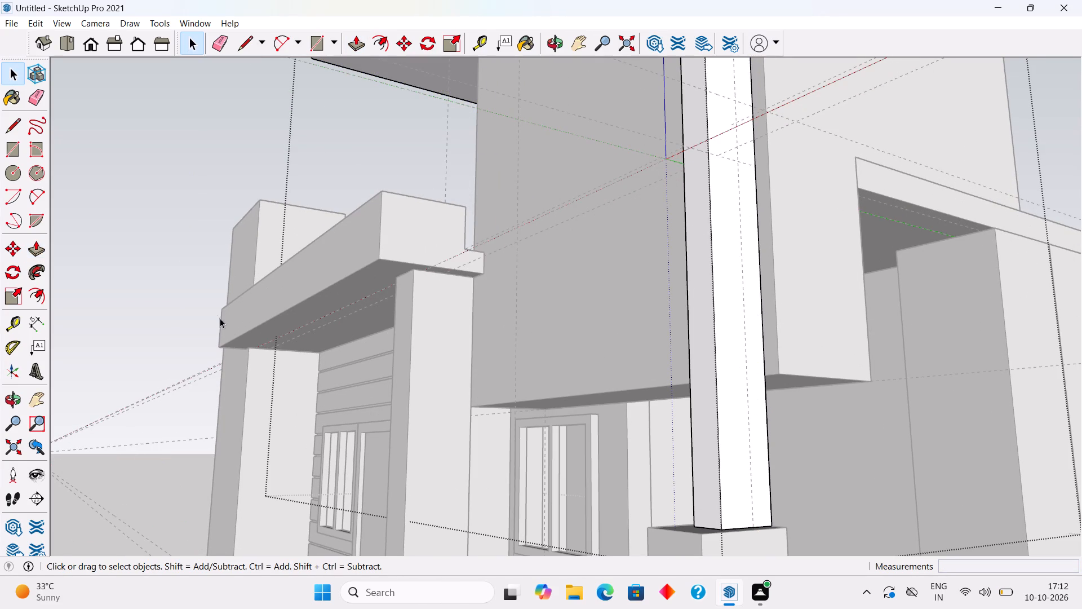
click(166, 277)
Examine the extended post, the shortened column and the whole front of the house from several angles.
scroll(203, 249, down, 6)
middle_drag(264, 231, 531, 289)
scroll(505, 283, down, 5)
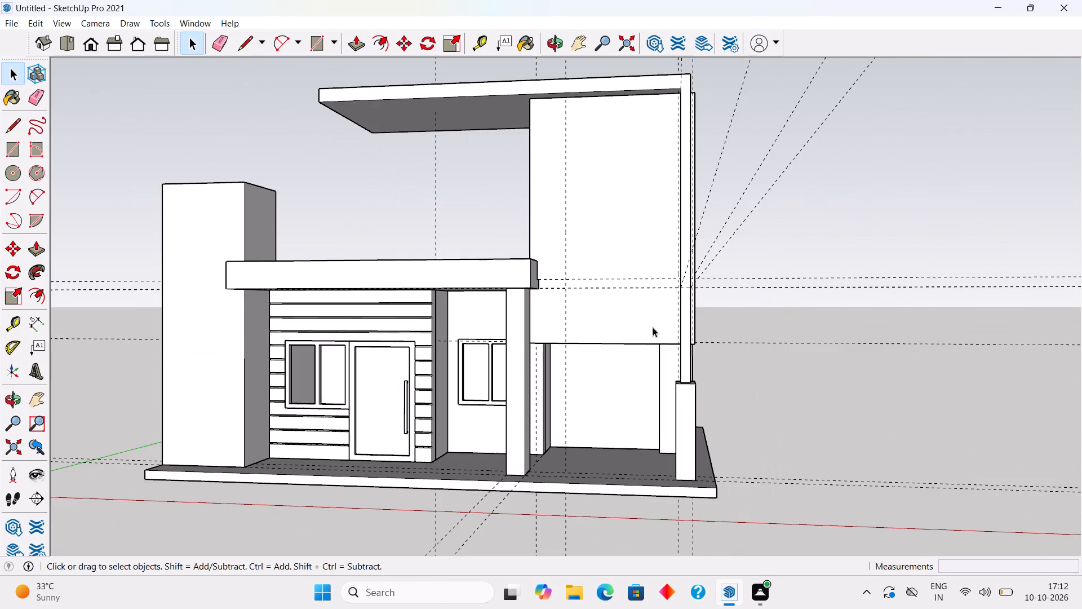
click(789, 404)
middle_drag(612, 337, 785, 416)
scroll(785, 416, up, 2)
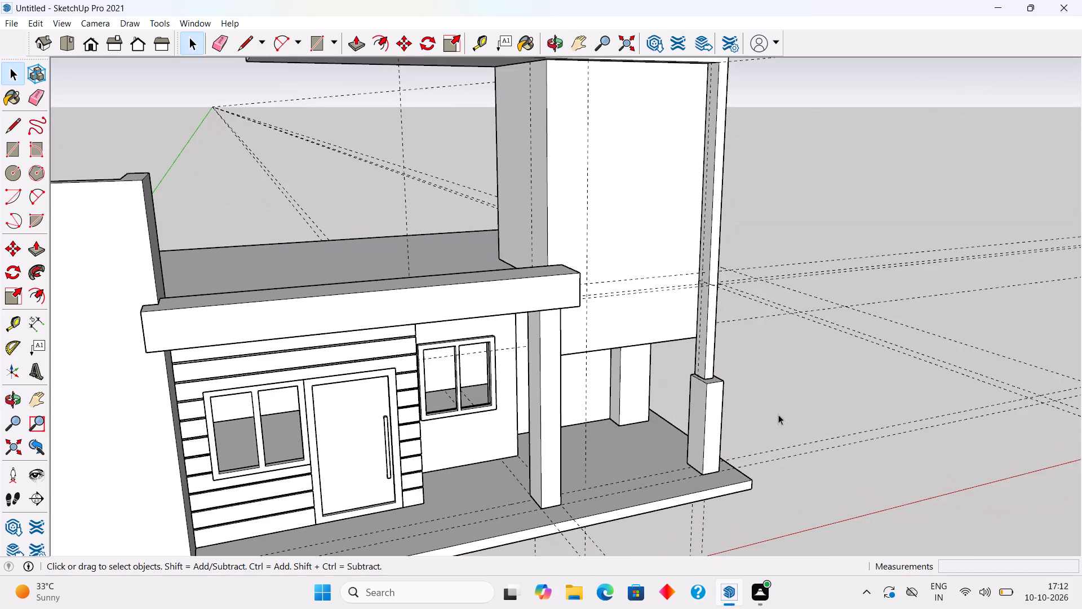
middle_drag(723, 372, 737, 372)
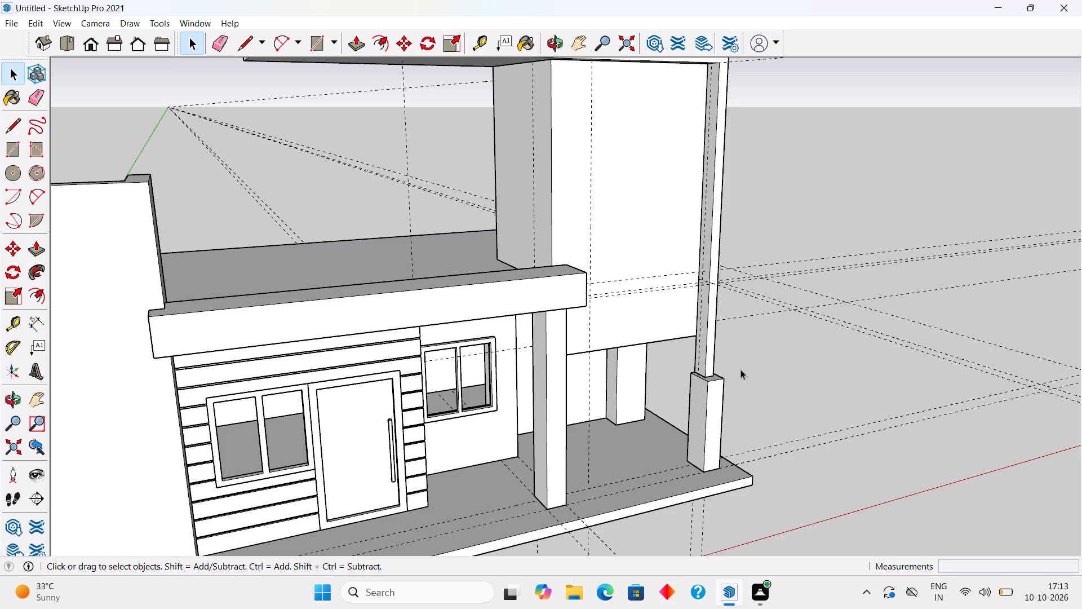
scroll(737, 363, down, 3)
middle_drag(677, 271, 607, 271)
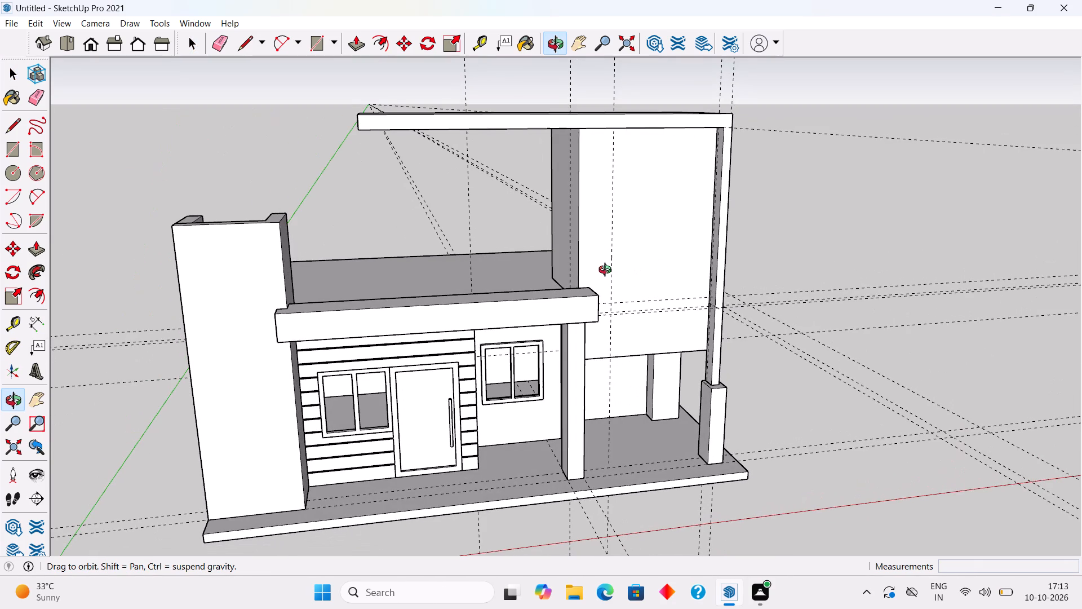
middle_drag(607, 271, 560, 271)
Draw a full-height rectangle about 6' wide on the tall box's front face, from the vertical guide to the lower corner beside the post.
scroll(560, 271, up, 1)
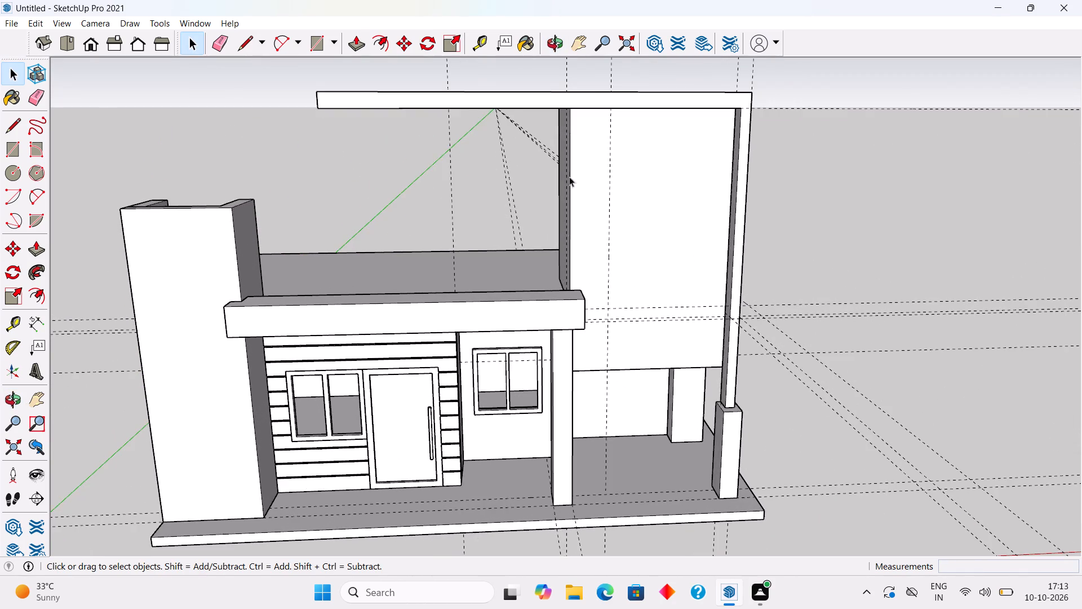
scroll(585, 182, up, 4)
scroll(669, 235, down, 2)
middle_drag(638, 166, 610, 101)
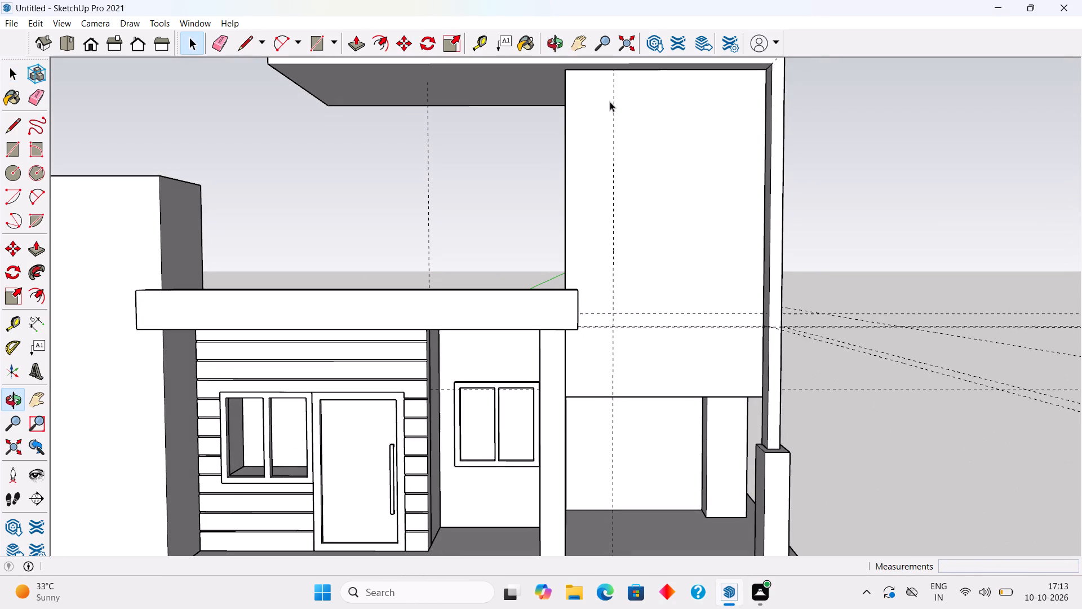
key(r)
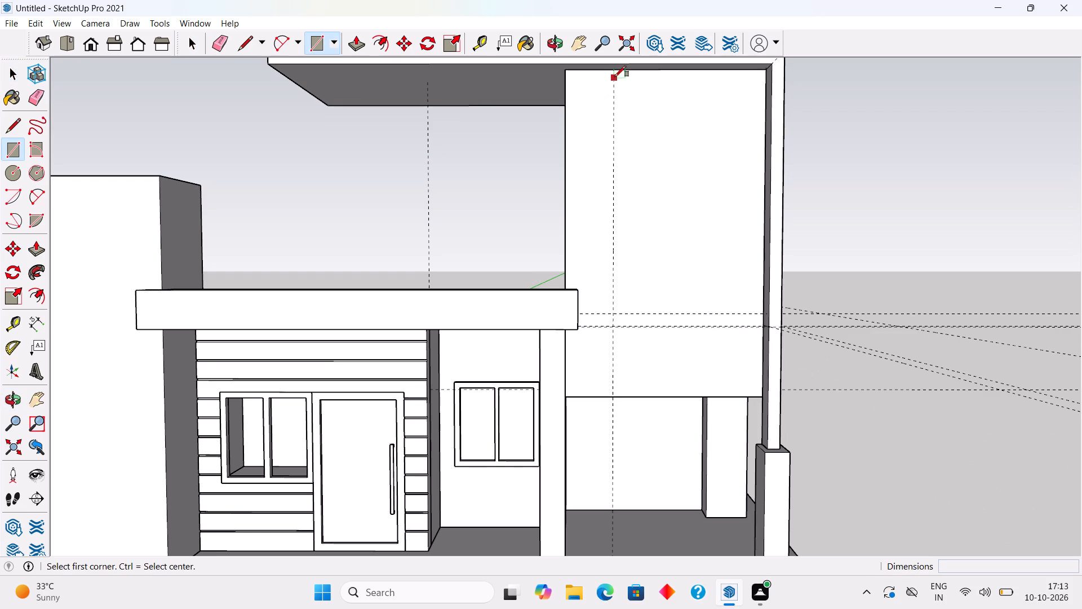
click(615, 70)
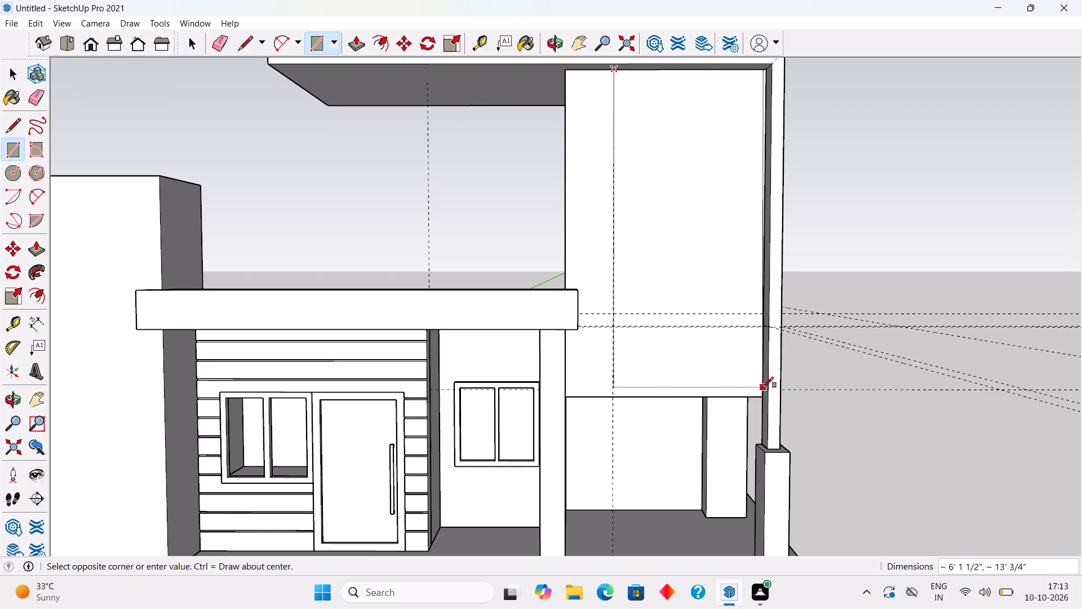
click(762, 396)
Push/Pull the full-height rectangle on the tall box's front face outward by 3", followed by a further 2".
key(p)
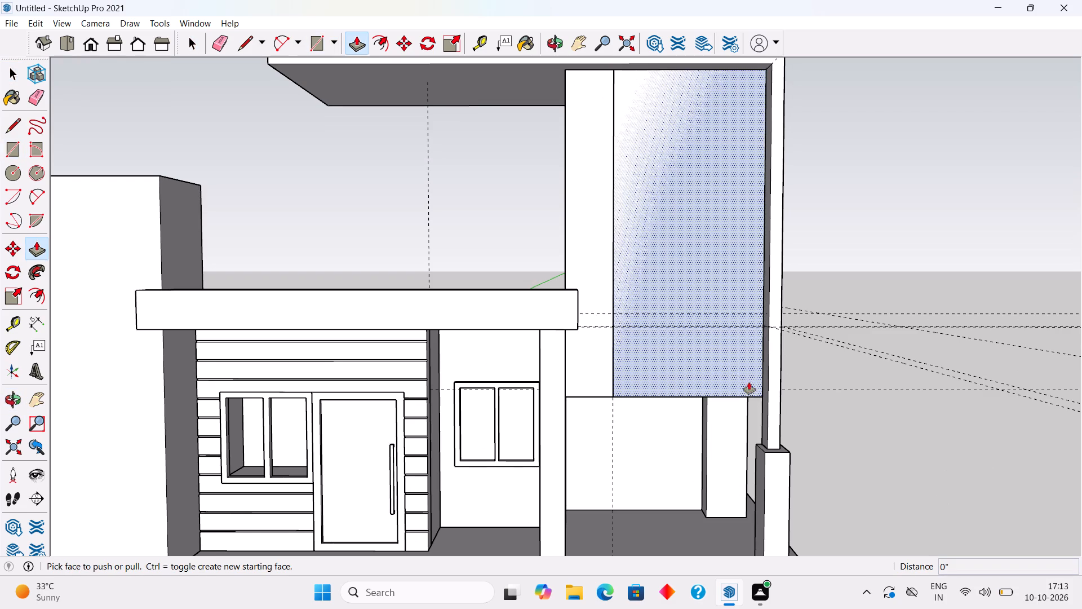
click(725, 365)
key(3)
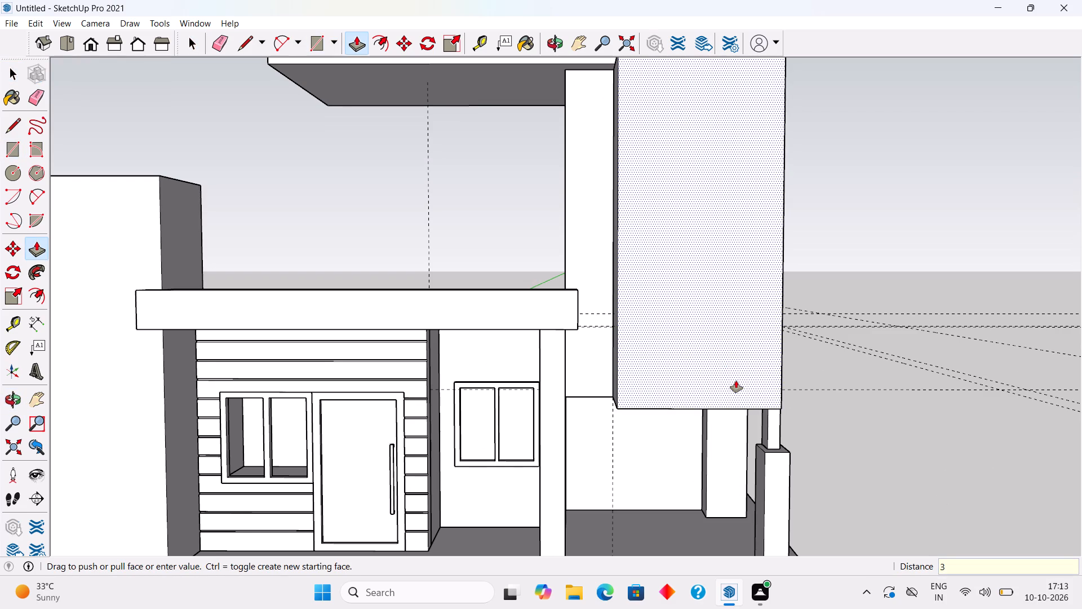
key(shift+quotedbl)
key(Return)
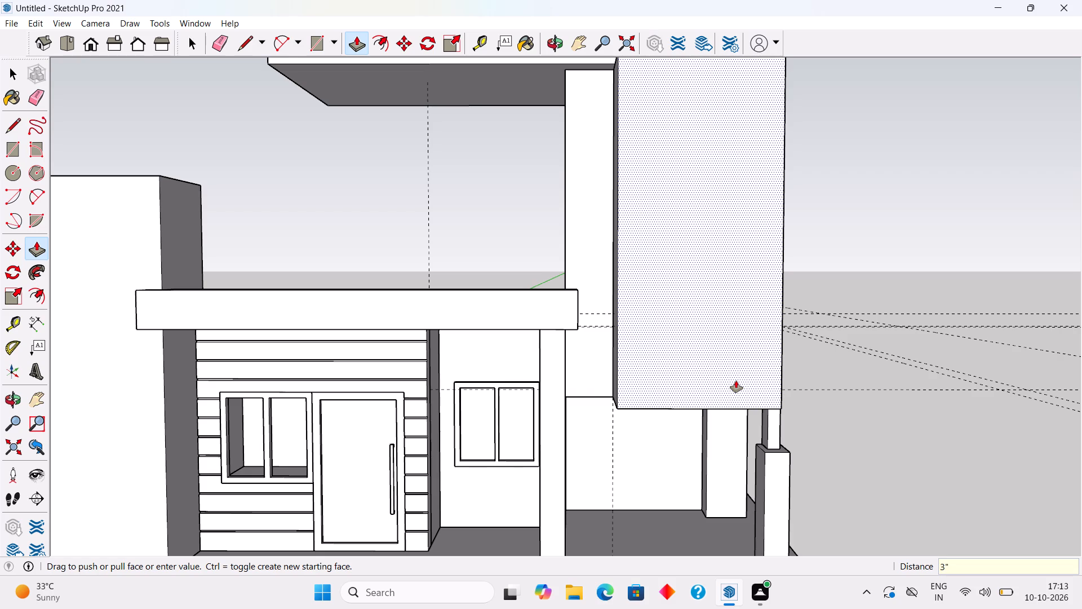
click(728, 377)
text(2")
key(Return)
key(space)
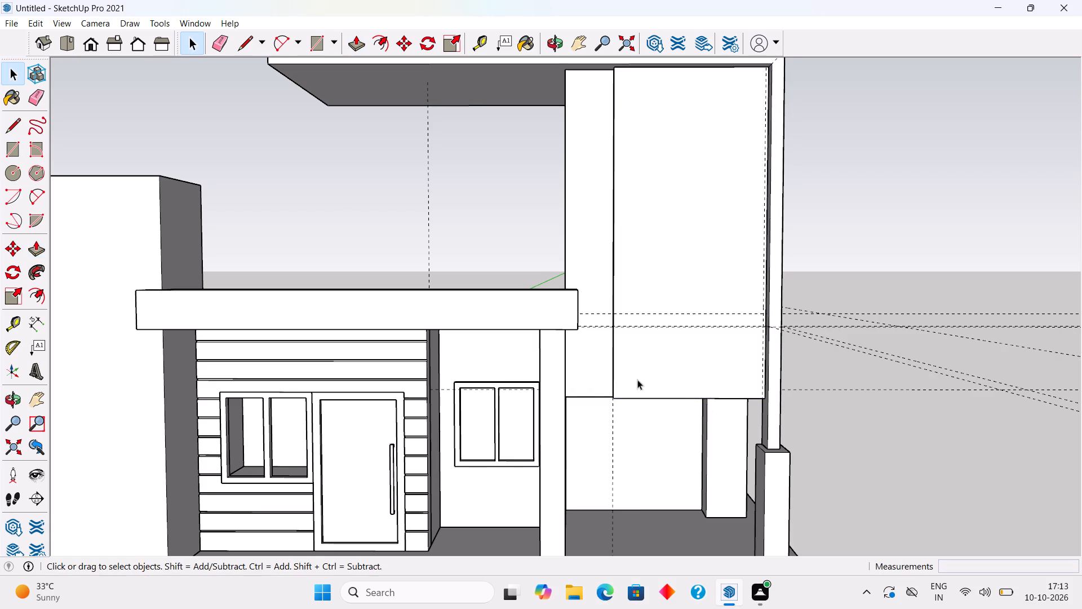
Select all geometry of the raised front panel on the tall box and make it a group.
middle_drag(637, 379, 813, 470)
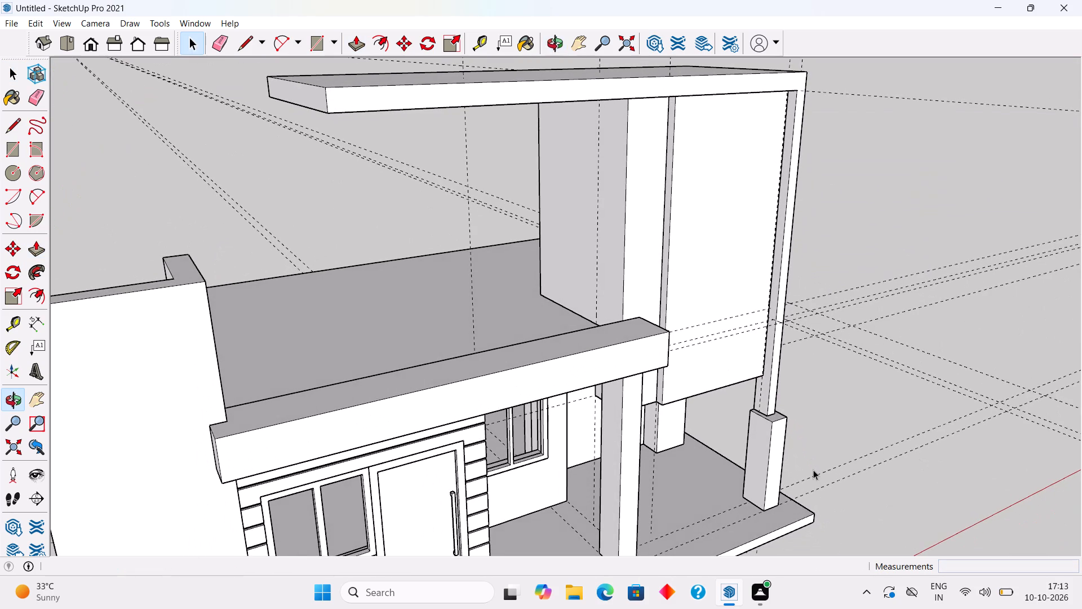
scroll(800, 421, up, 3)
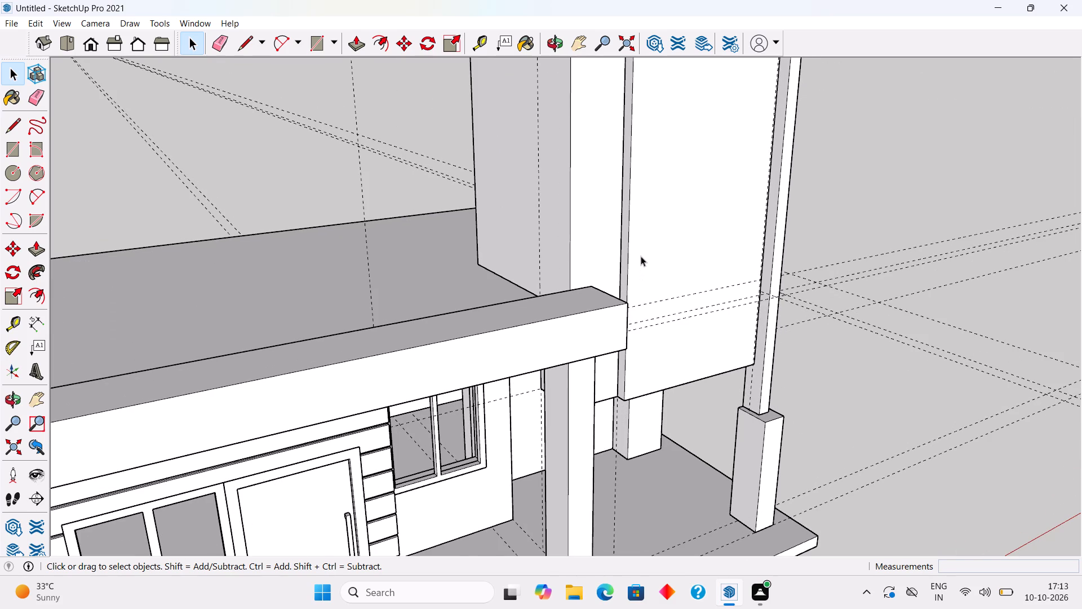
triple_click(641, 256)
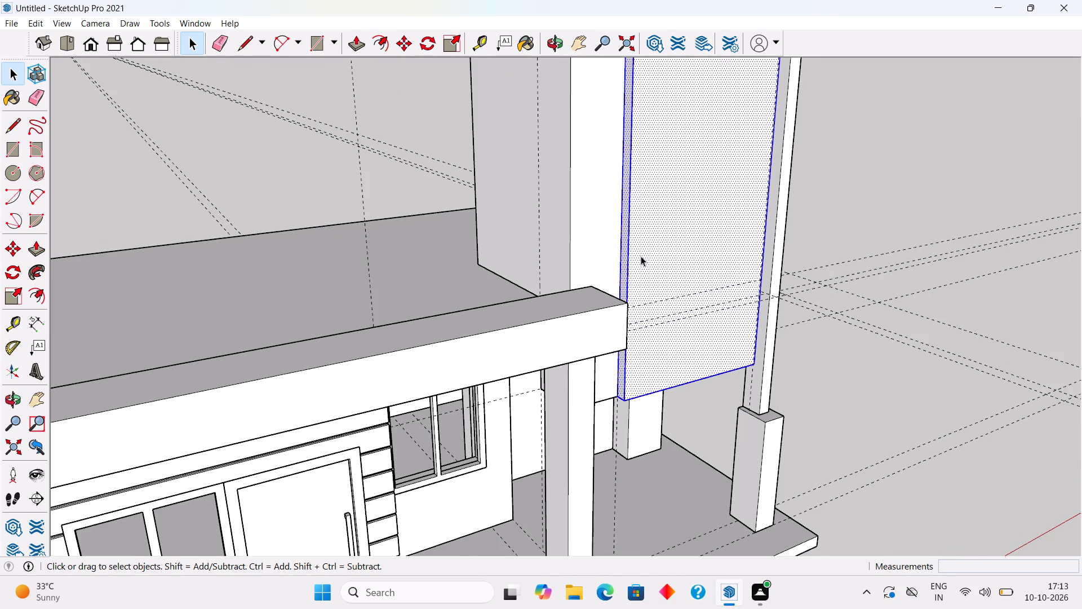
right_click(641, 256)
click(675, 373)
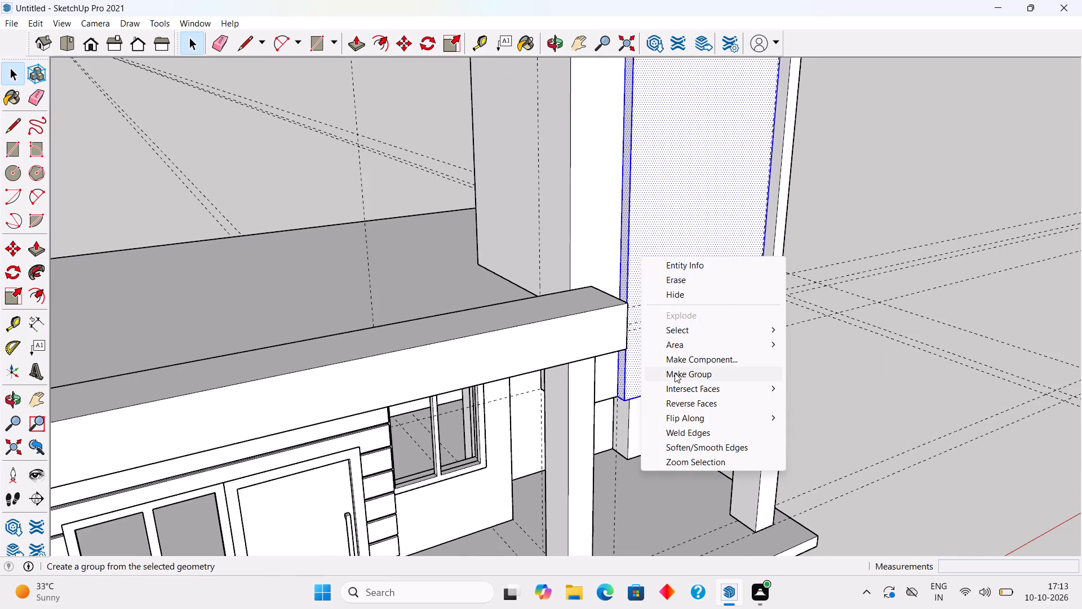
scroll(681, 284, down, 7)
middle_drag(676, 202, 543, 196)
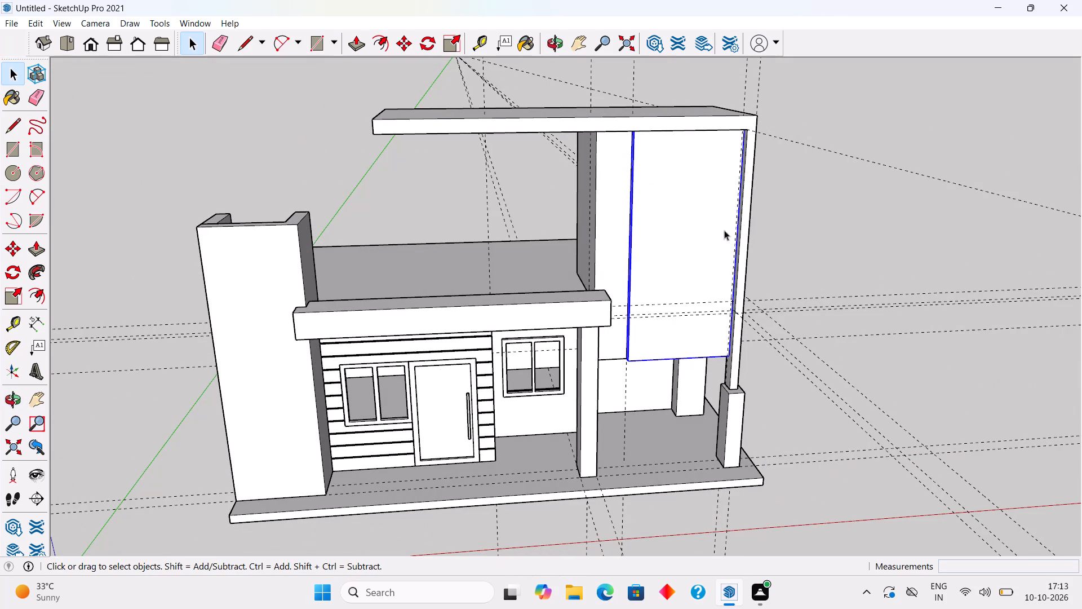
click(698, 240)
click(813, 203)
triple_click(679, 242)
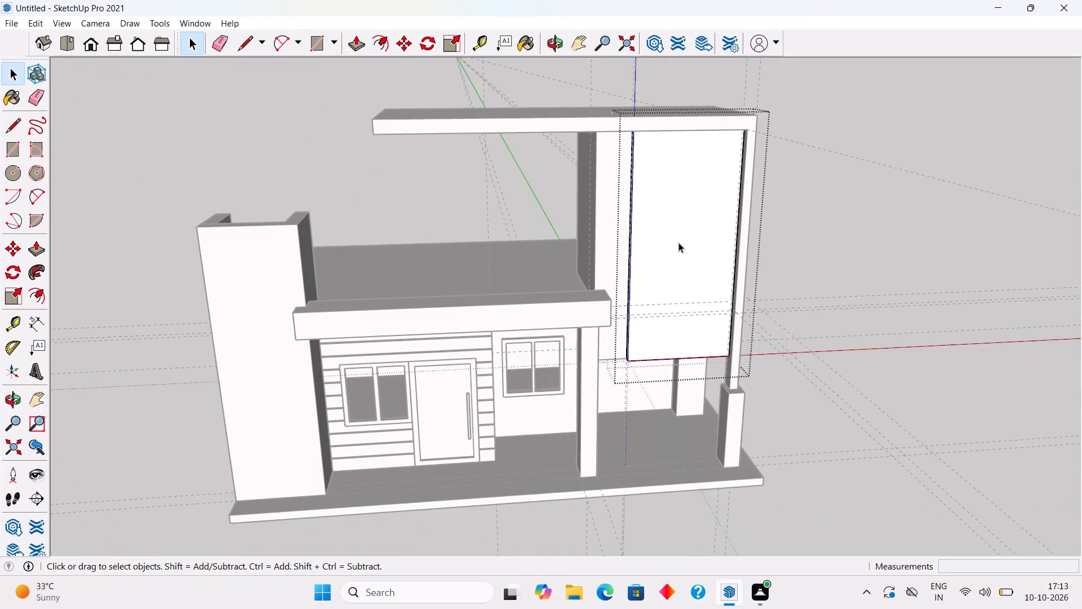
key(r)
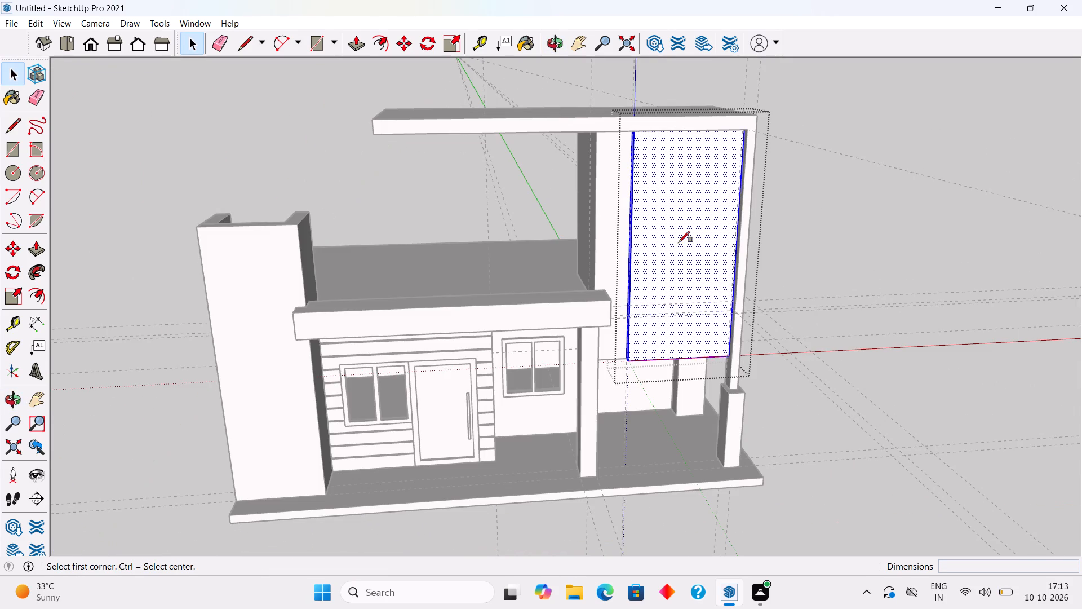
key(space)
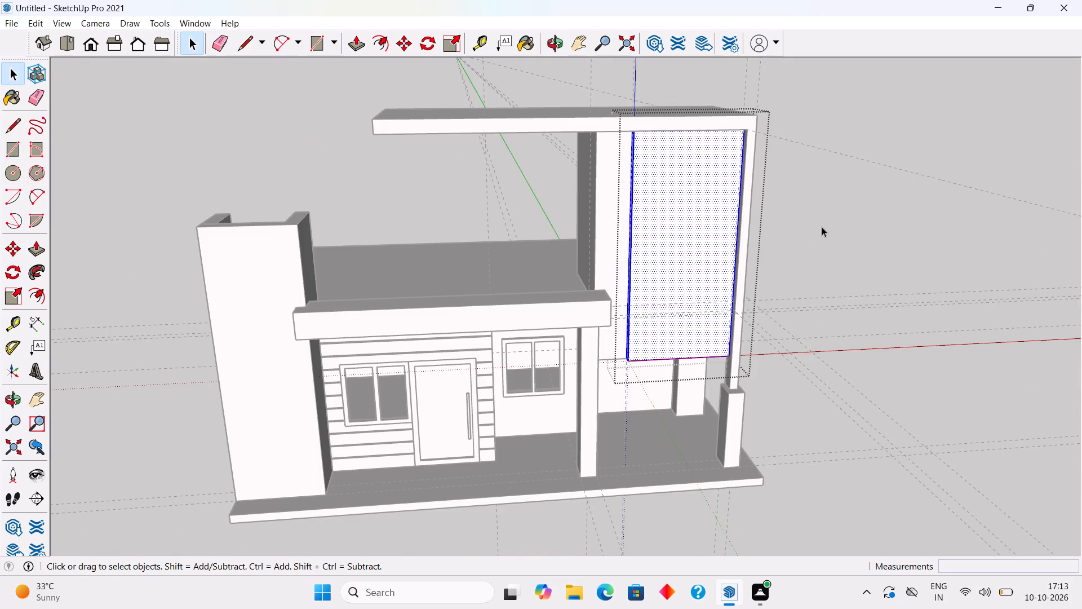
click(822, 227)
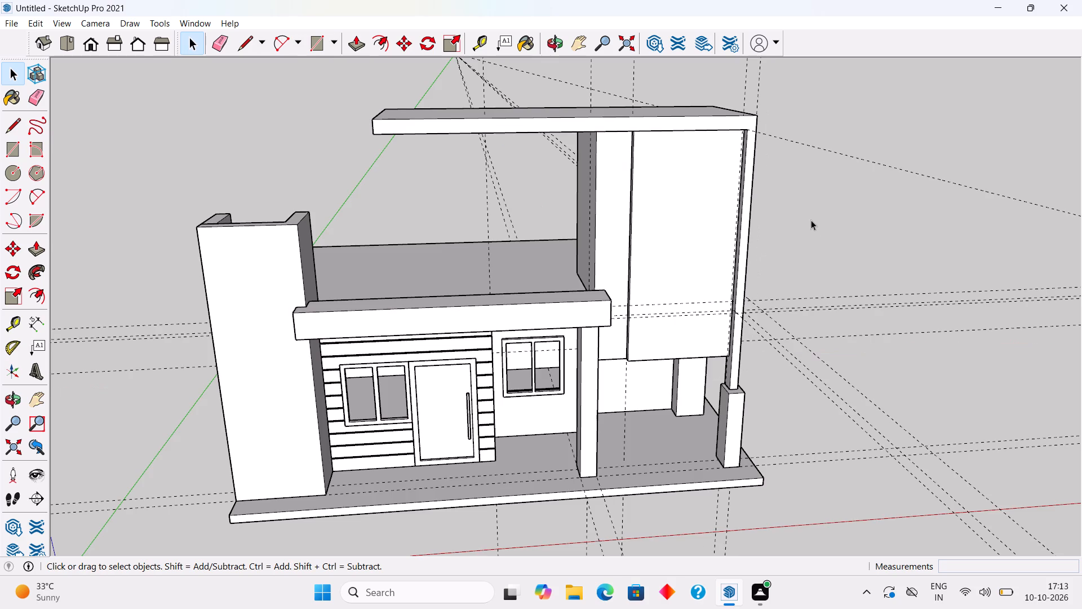
Inside the raised panel's group, offset the front face's outline inward by 1.5'.
middle_drag(686, 251, 654, 202)
scroll(659, 208, up, 2)
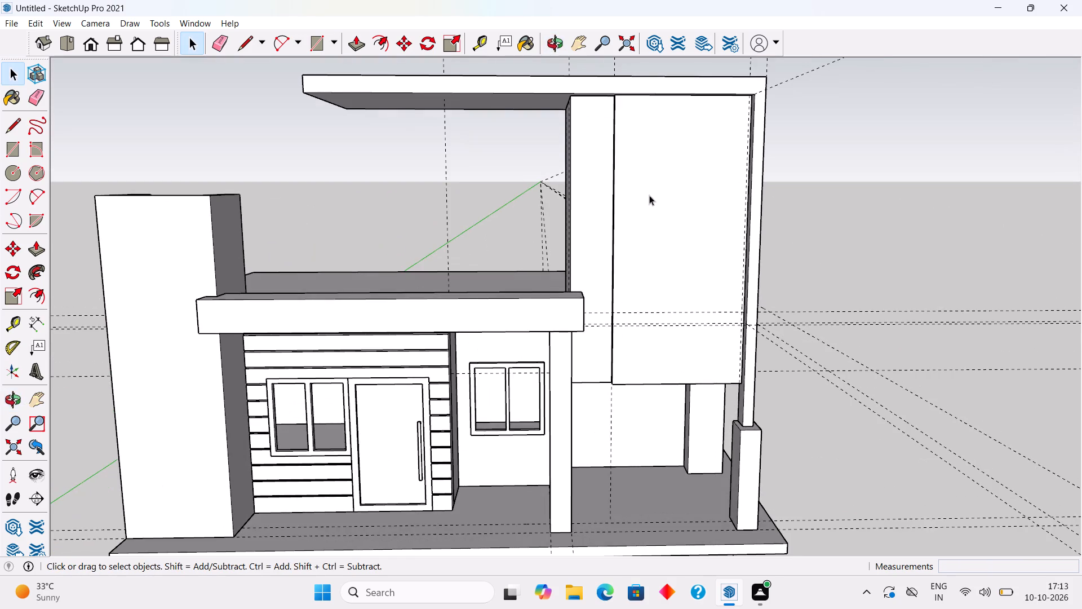
middle_drag(669, 218, 670, 182)
scroll(671, 182, up, 1)
triple_click(670, 182)
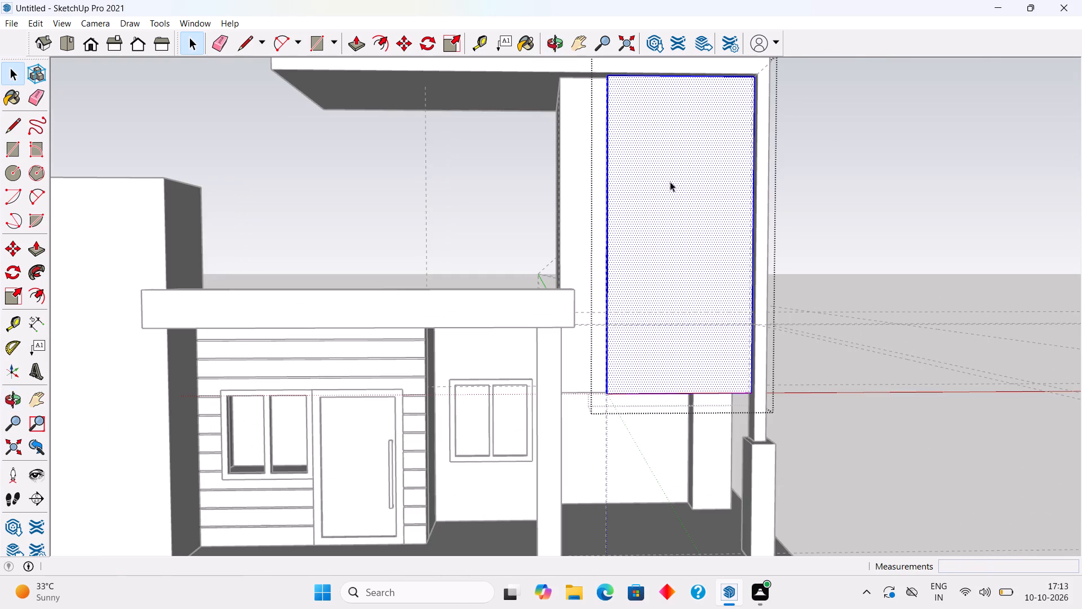
key(f)
click(631, 253)
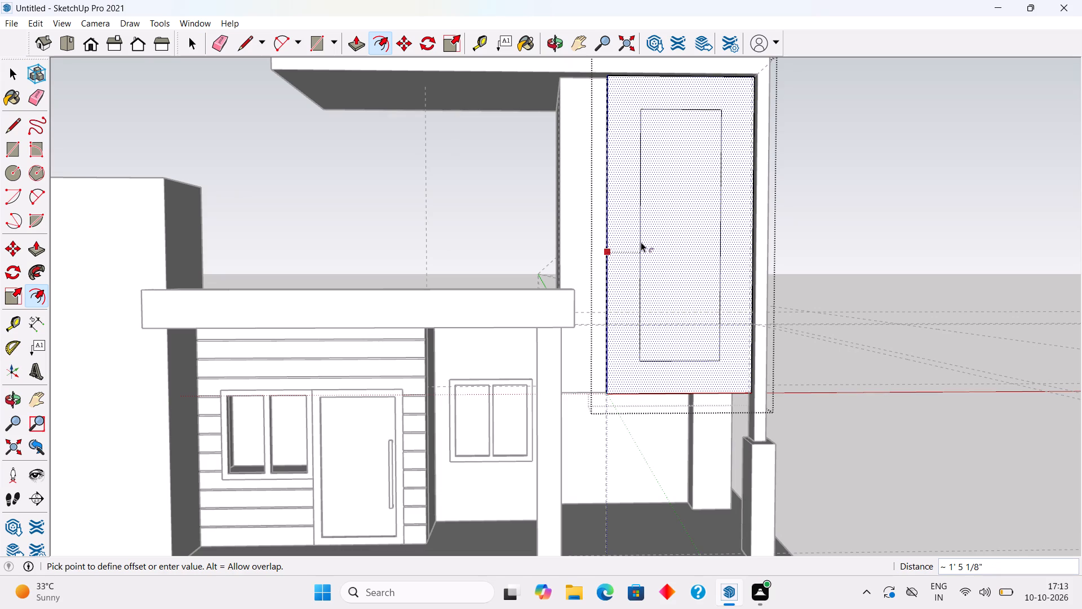
text(1.5')
key(Return)
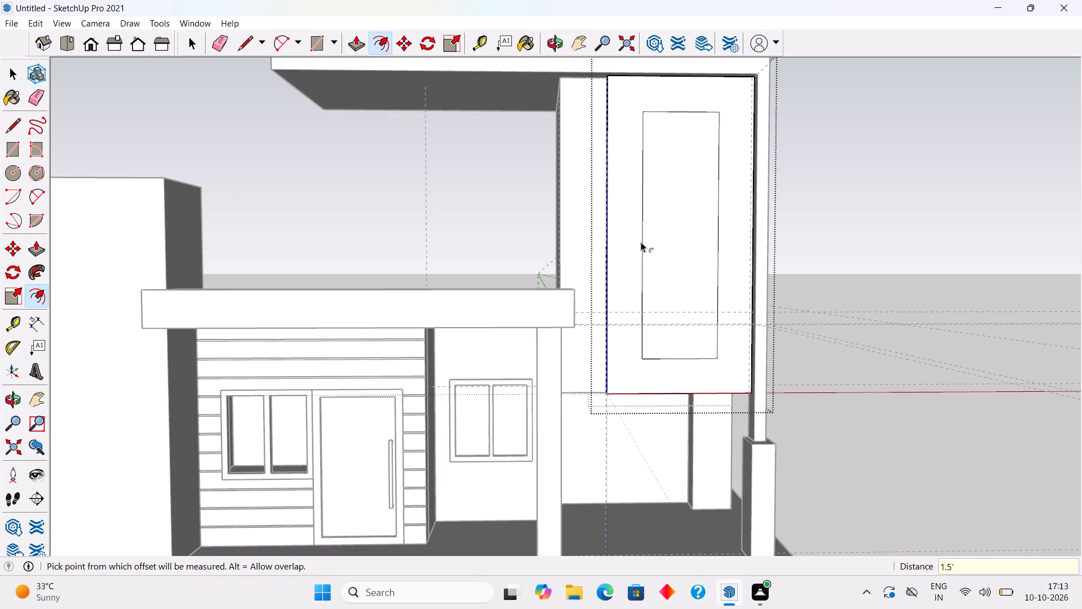
key(space)
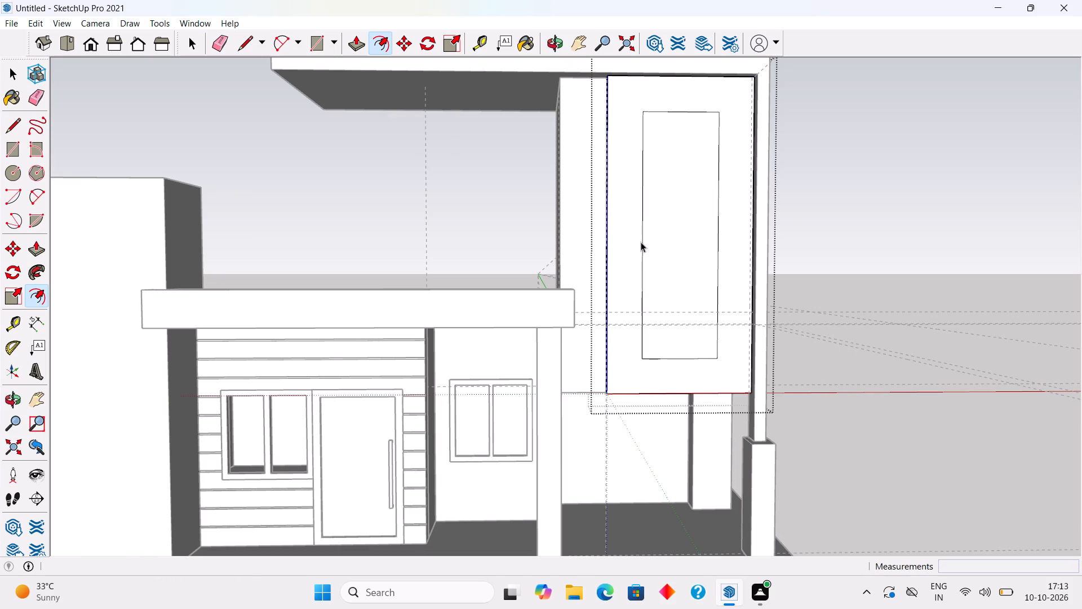
Push the panel's inner rectangle back 5" to form a tall recess, and leave the group.
scroll(642, 242, down, 4)
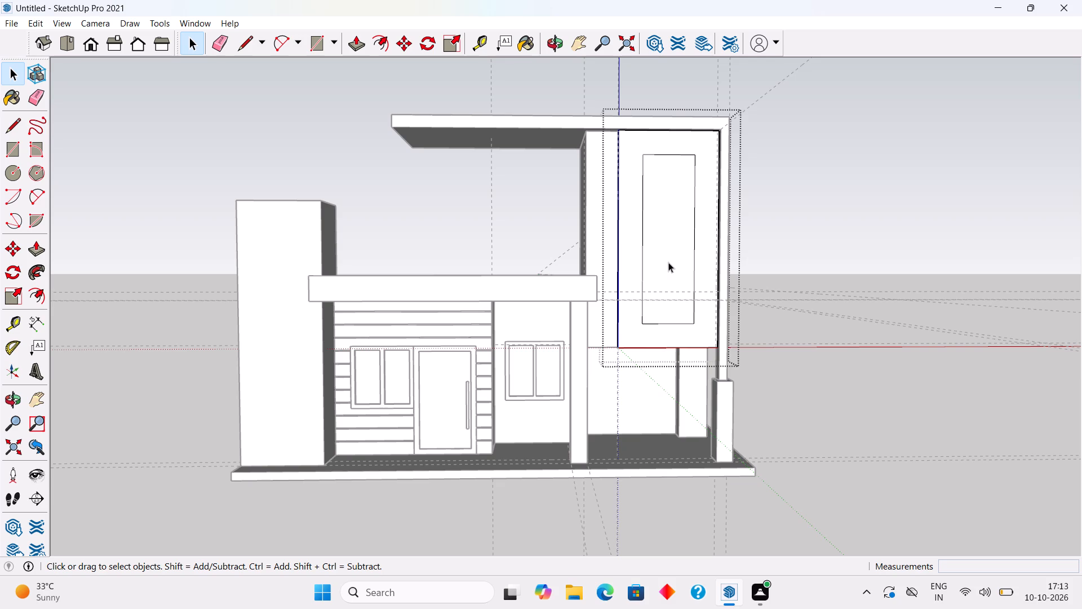
middle_drag(668, 262, 668, 315)
scroll(668, 315, up, 1)
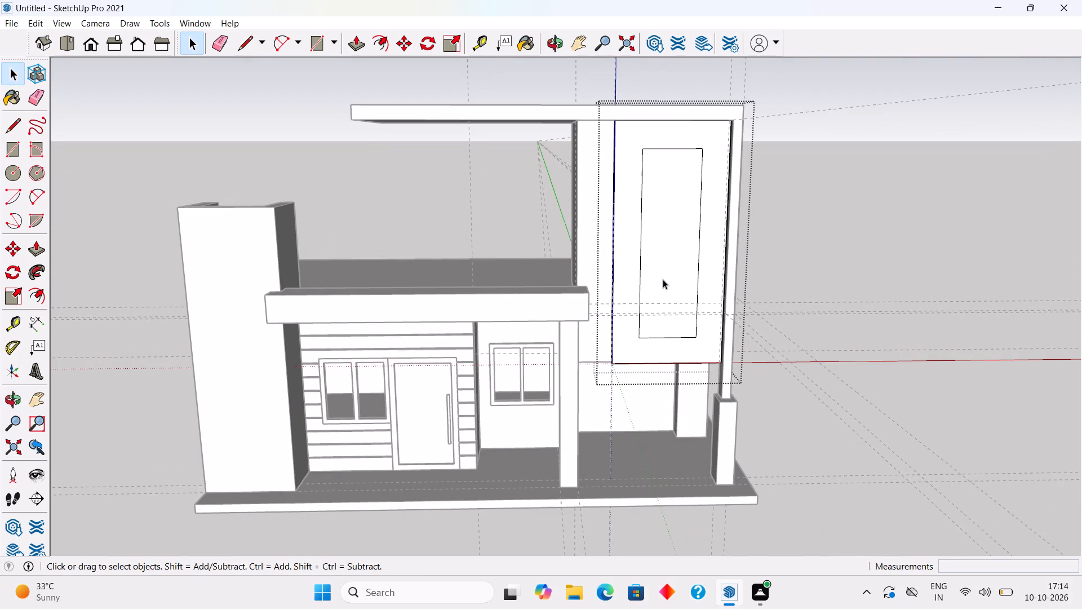
scroll(646, 217, up, 2)
click(661, 226)
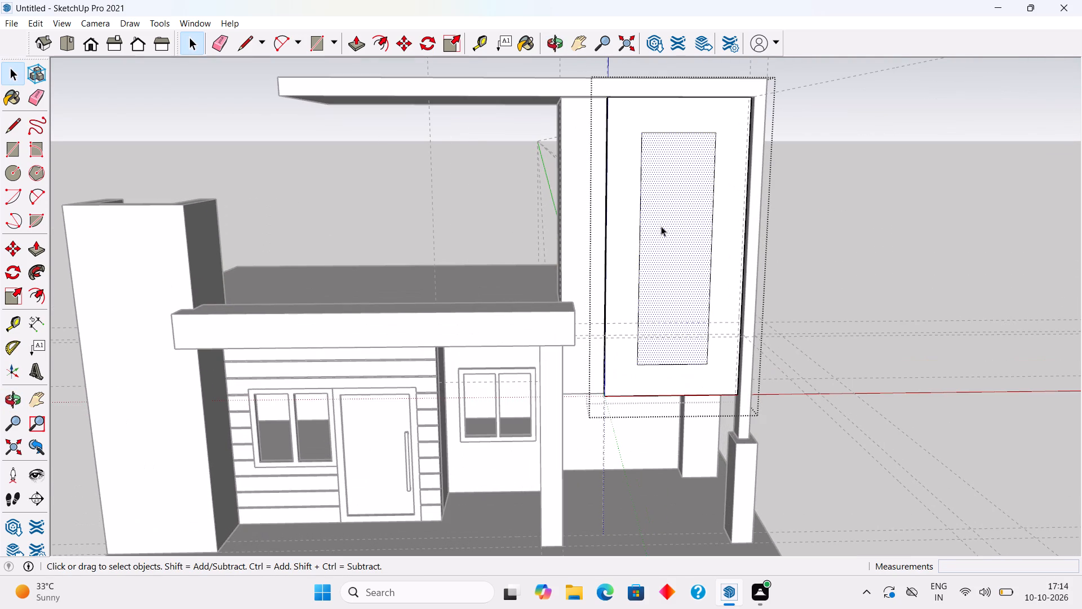
key(p)
click(661, 226)
click(667, 205)
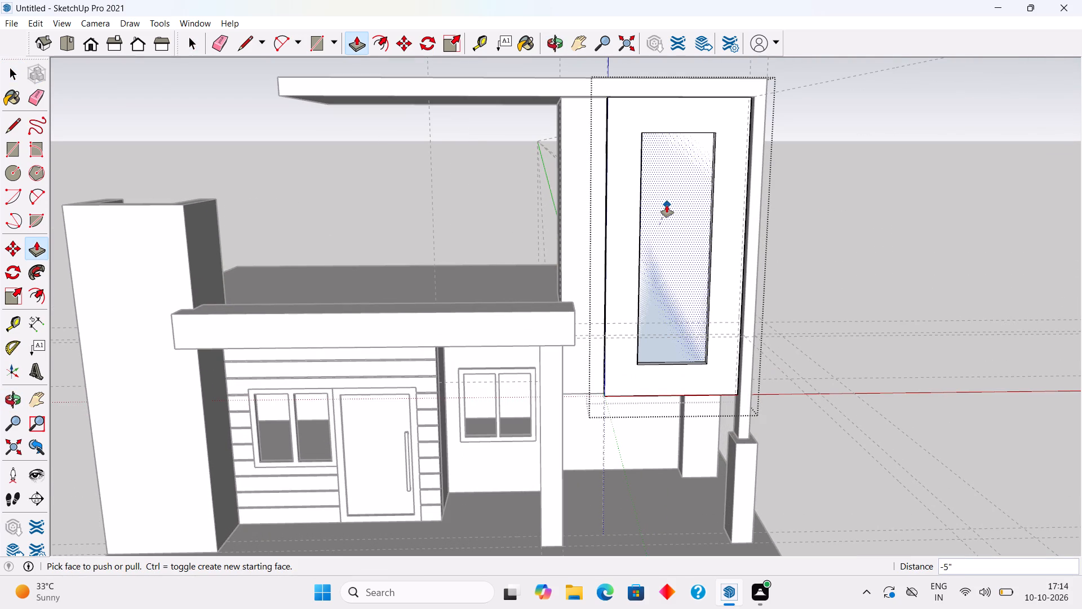
middle_drag(667, 206, 675, 320)
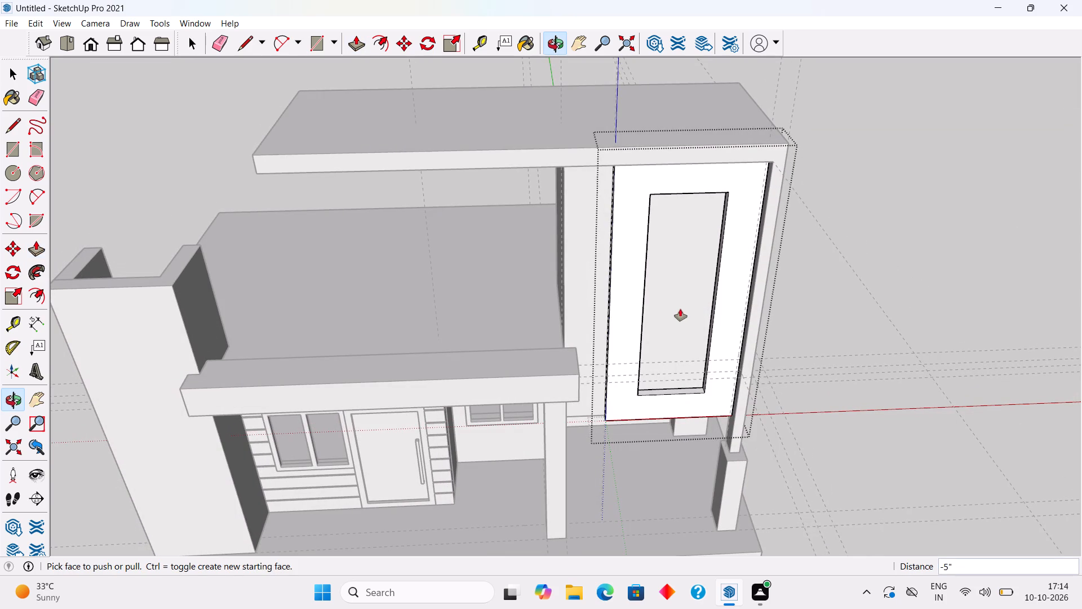
key(space)
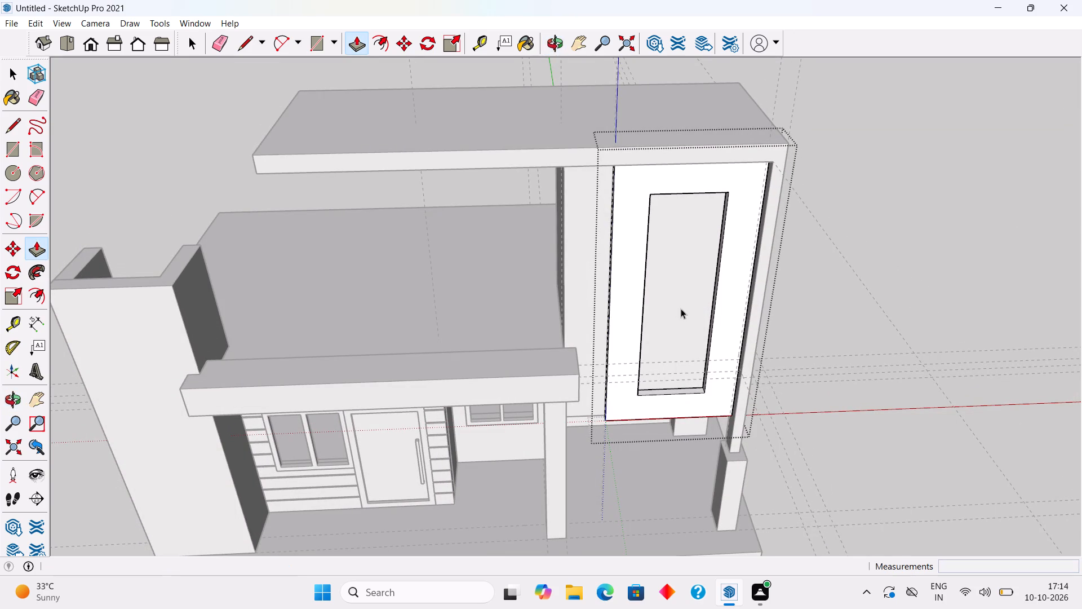
middle_drag(669, 167, 570, 197)
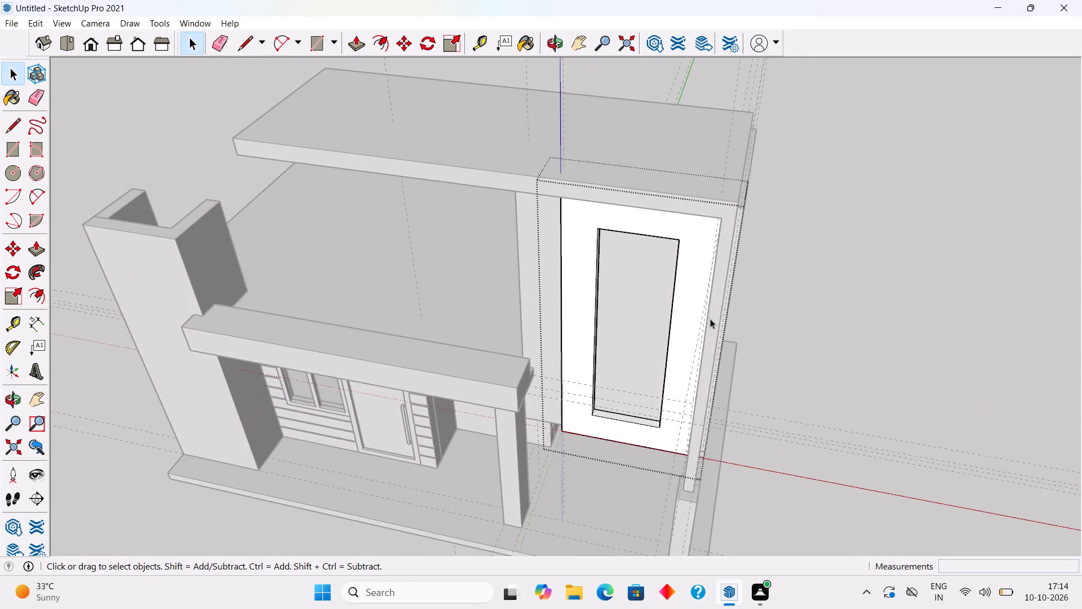
scroll(710, 319, up, 1)
middle_drag(697, 279, 699, 240)
scroll(699, 240, up, 1)
click(810, 204)
Draw a 3' 3" by 10' 6" rectangle over the recess opening, outside the panel's group.
middle_drag(696, 260, 723, 228)
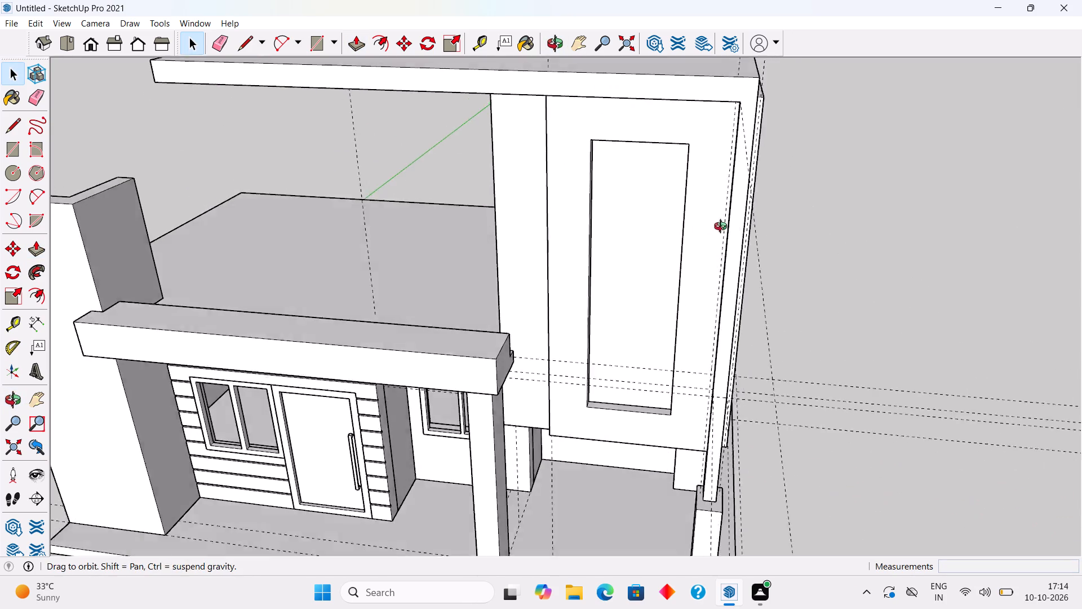
middle_drag(723, 228, 755, 224)
key(r)
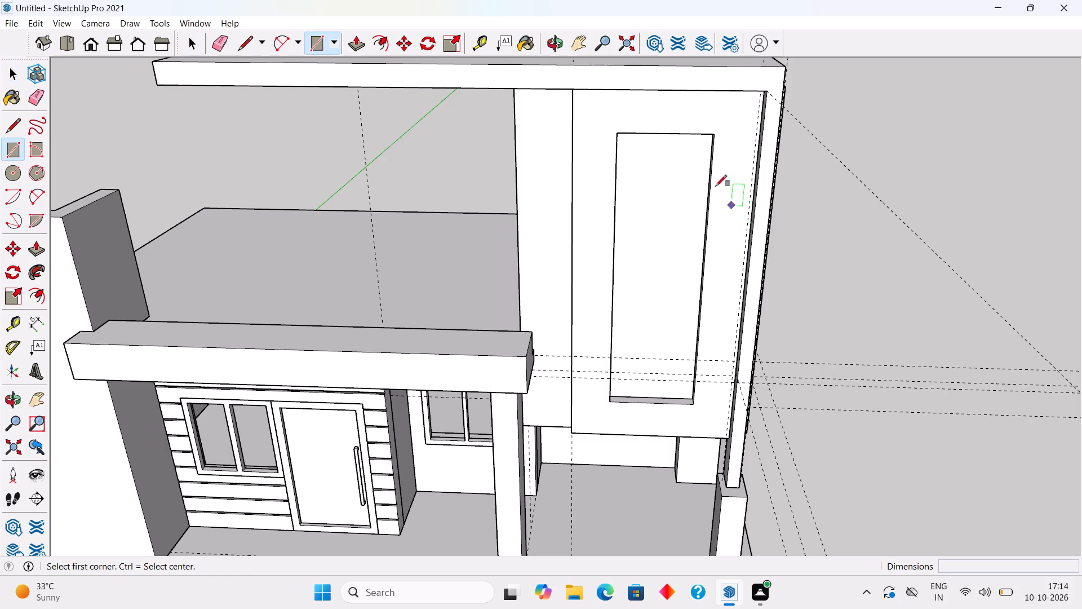
click(615, 133)
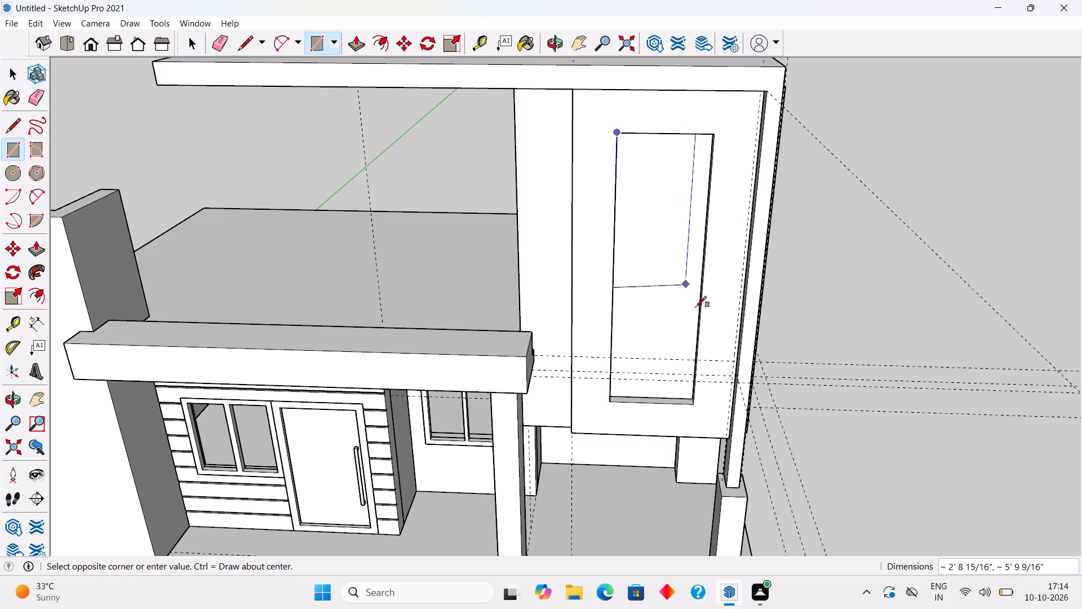
click(692, 405)
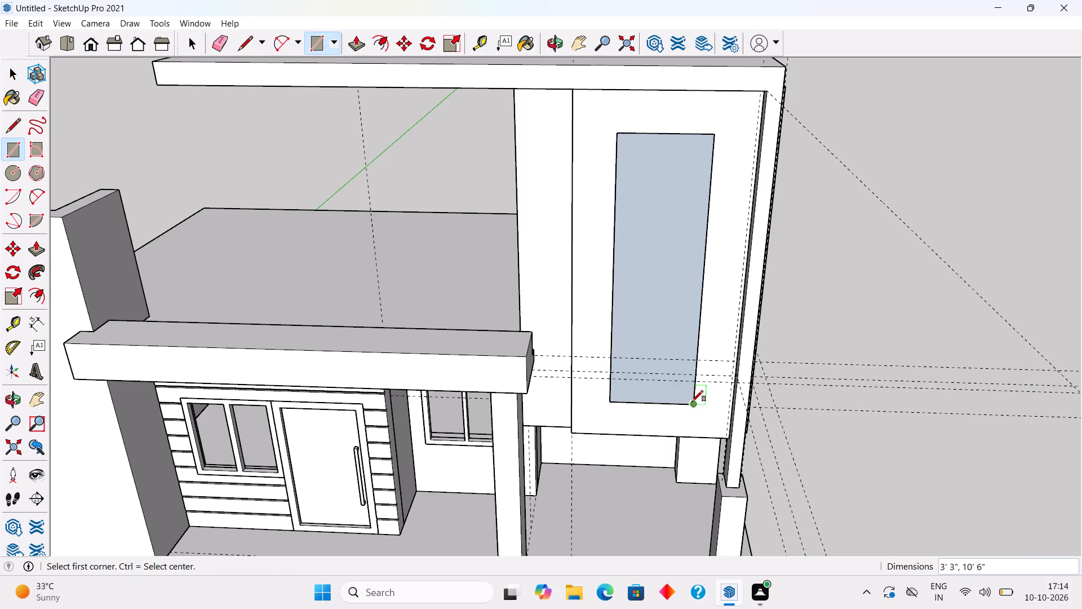
key(space)
Erase the closely spaced horizontal guide lines running past the lower part of the tall box.
middle_drag(682, 351, 677, 280)
scroll(677, 280, up, 1)
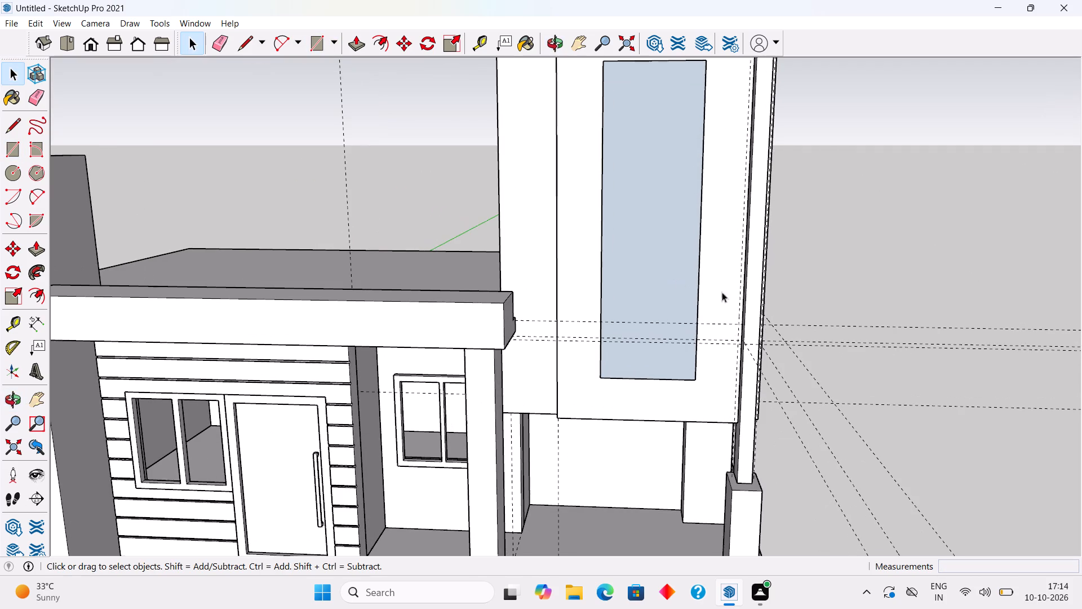
key(e)
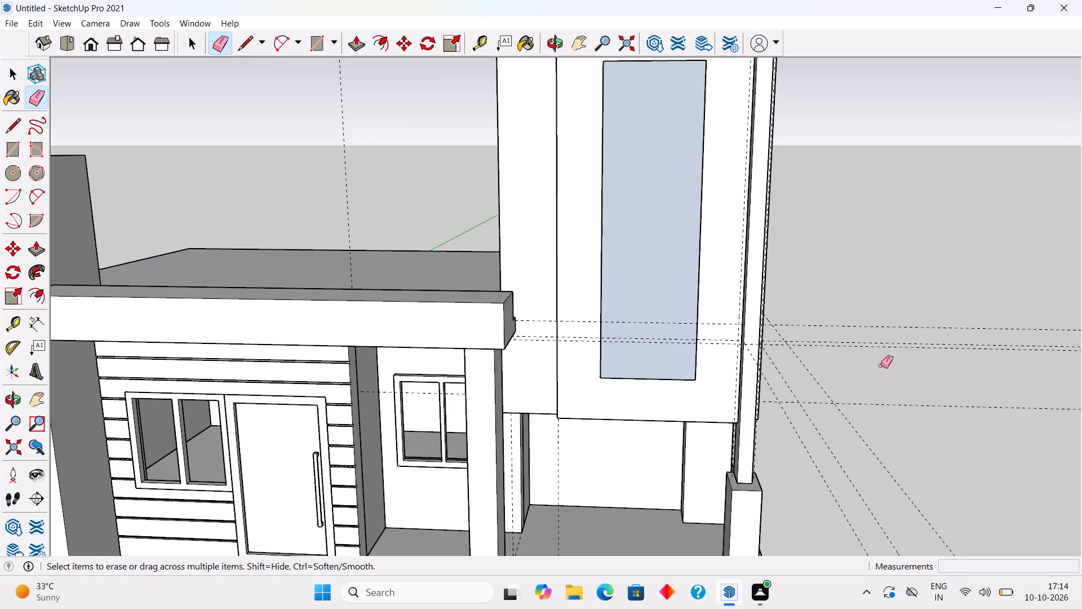
drag(881, 365, 889, 305)
scroll(849, 298, down, 6)
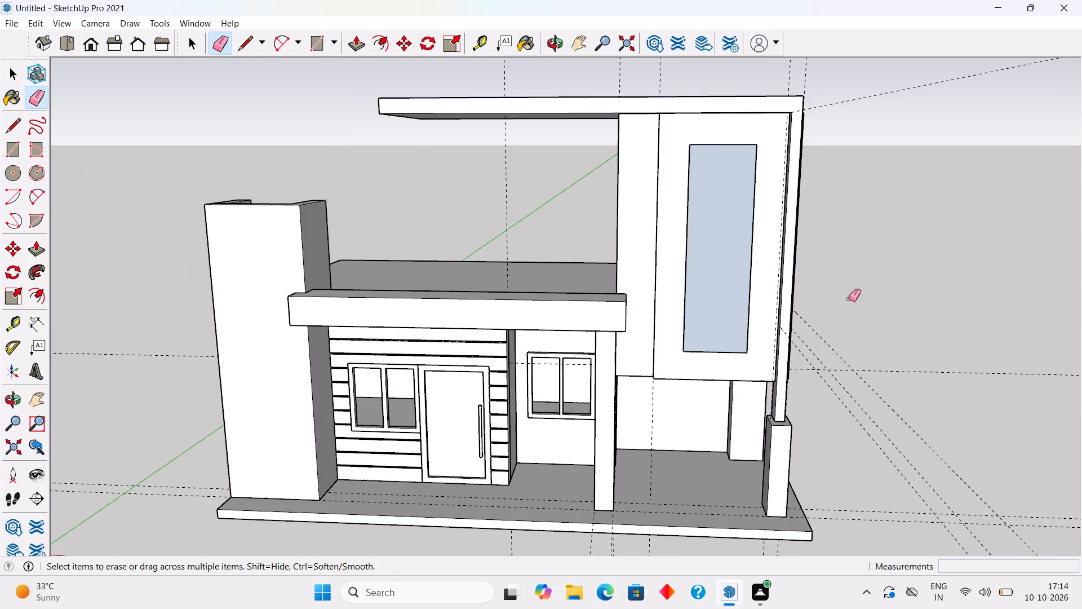
key(space)
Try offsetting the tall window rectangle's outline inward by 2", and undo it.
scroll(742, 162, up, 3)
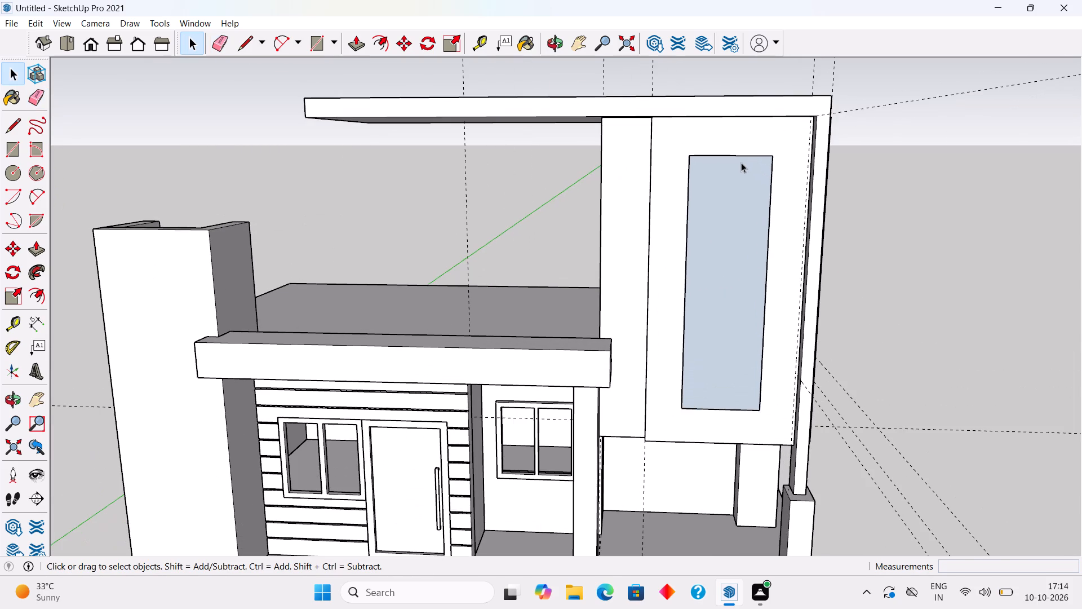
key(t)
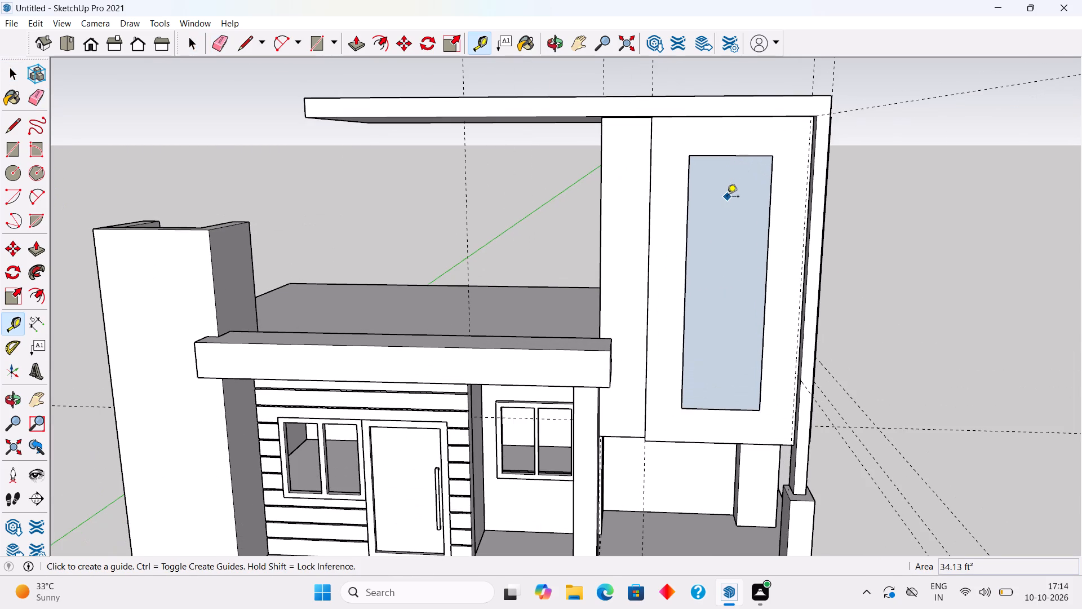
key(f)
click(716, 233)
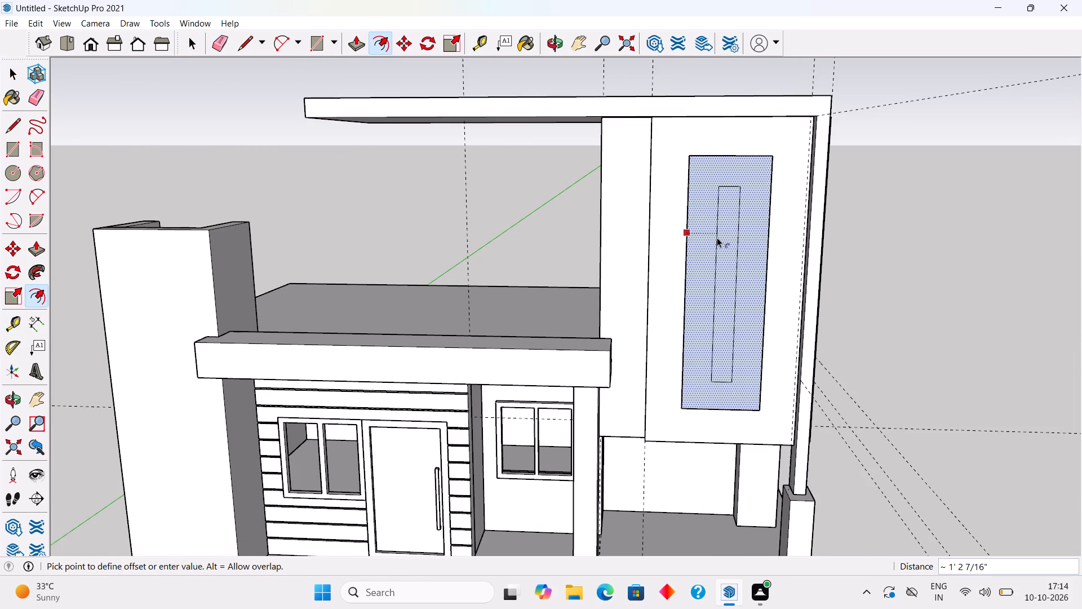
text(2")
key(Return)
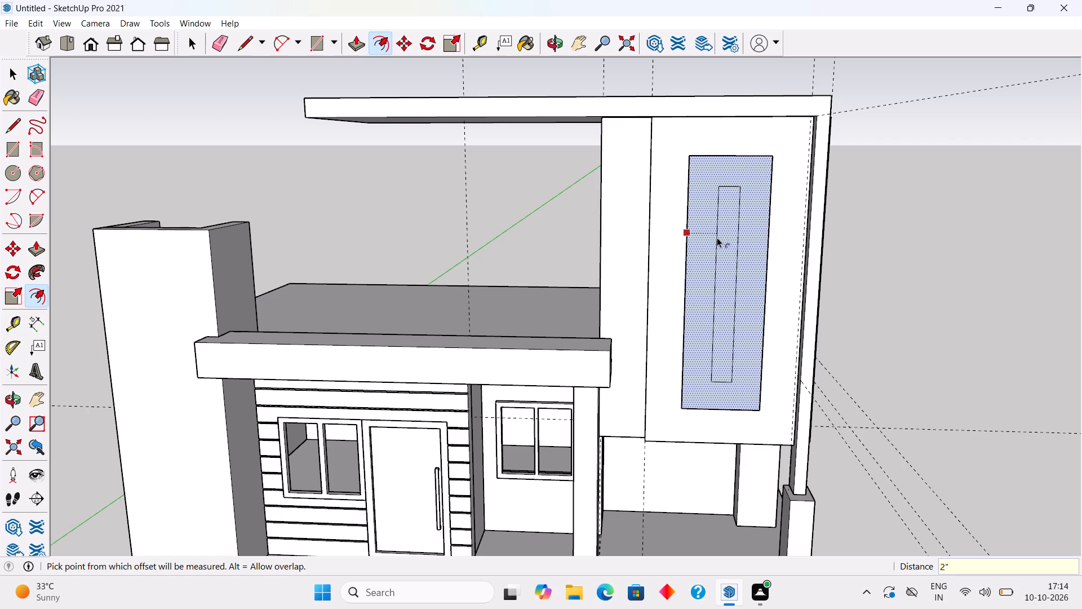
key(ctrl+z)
Offset the tall window rectangle's outline inward by 3" to form the frame border.
click(707, 269)
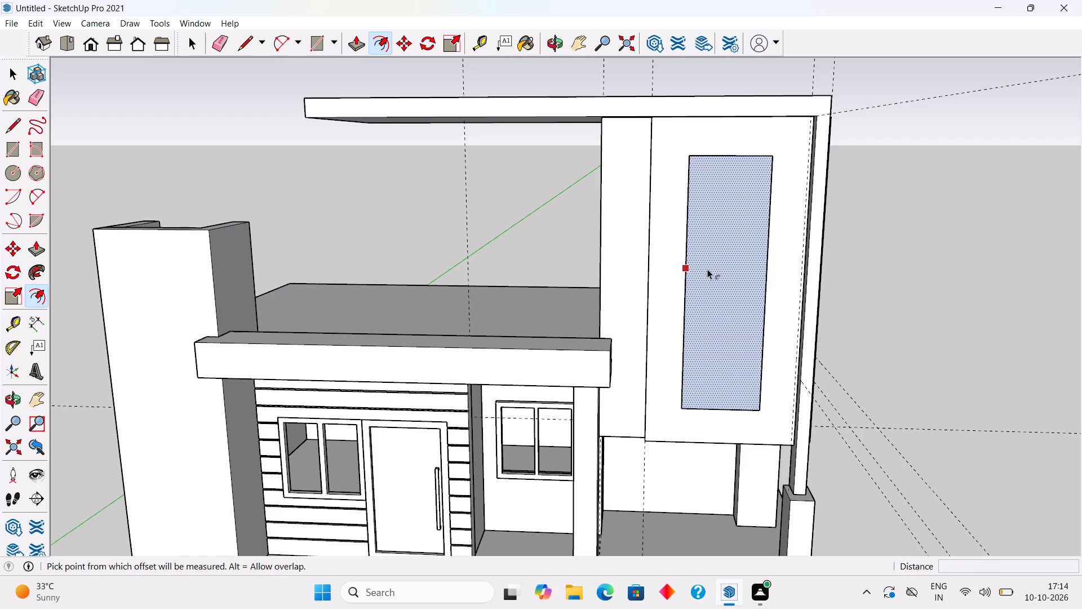
text(3")
key(Return)
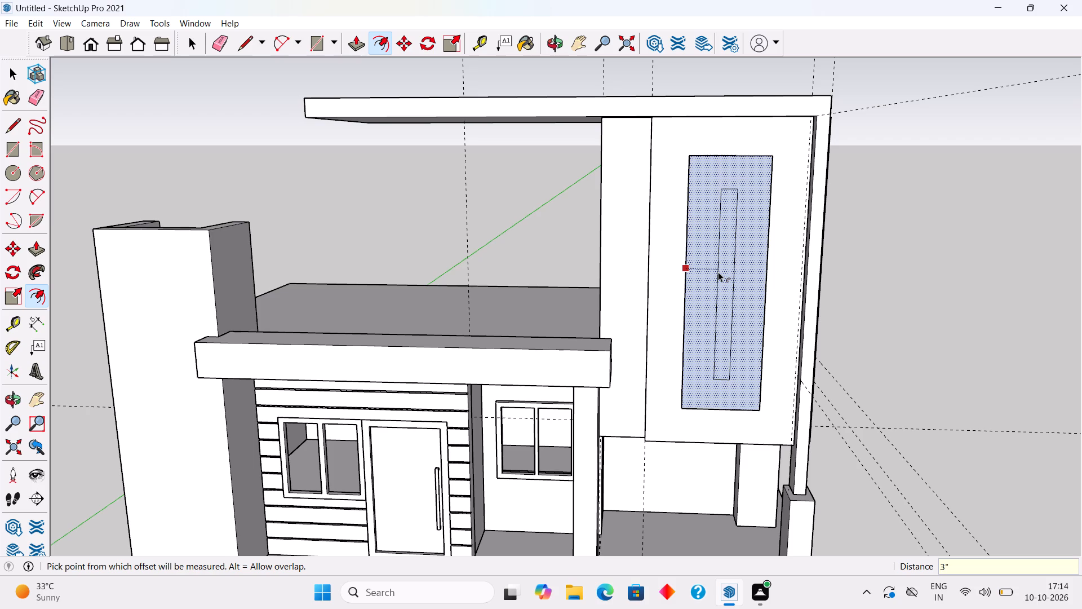
key(space)
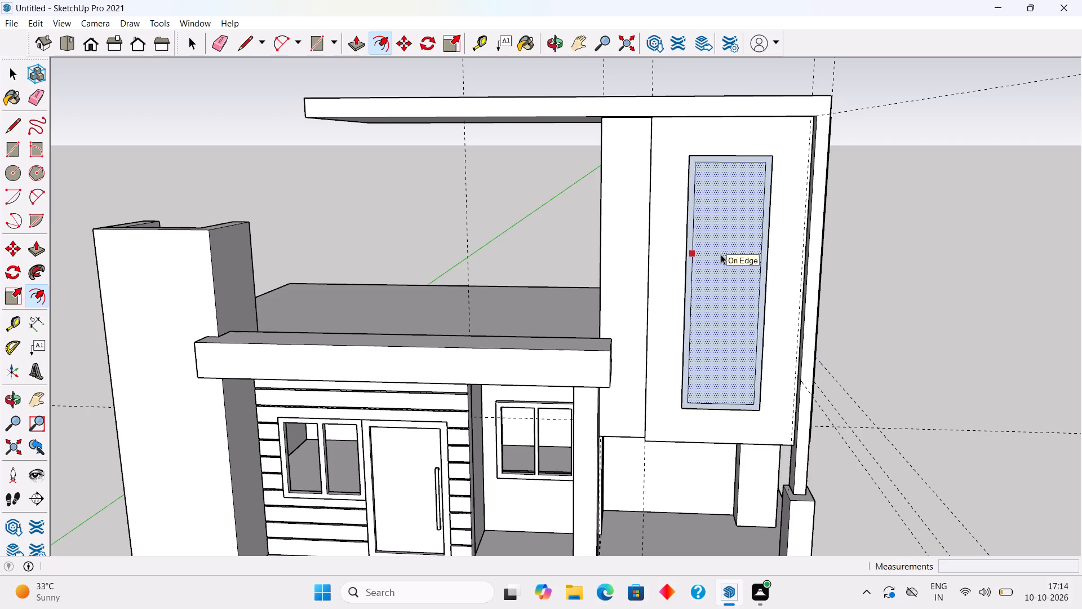
key(space)
click(862, 164)
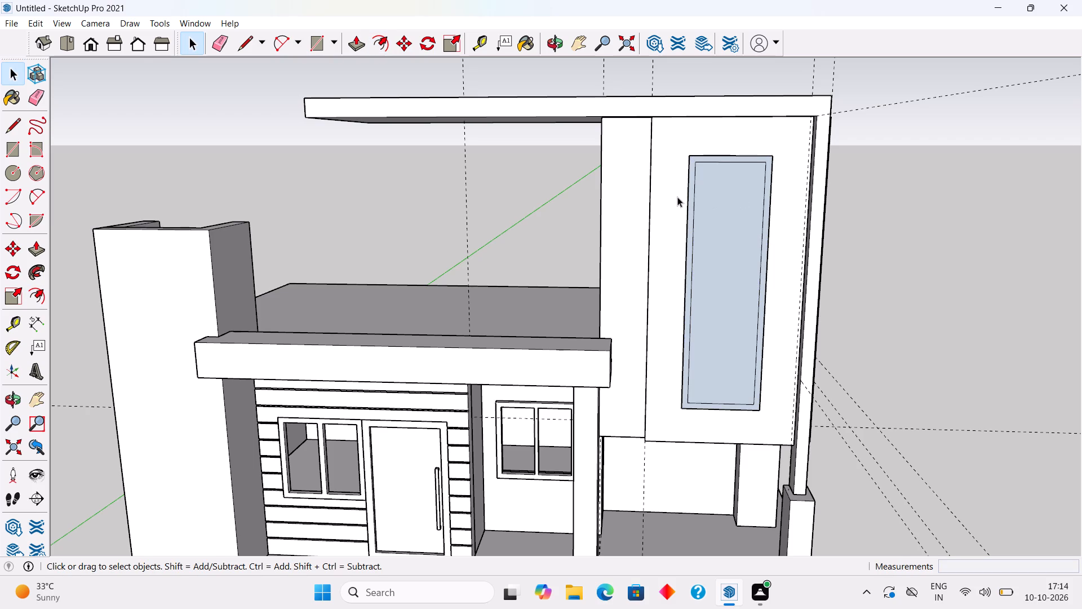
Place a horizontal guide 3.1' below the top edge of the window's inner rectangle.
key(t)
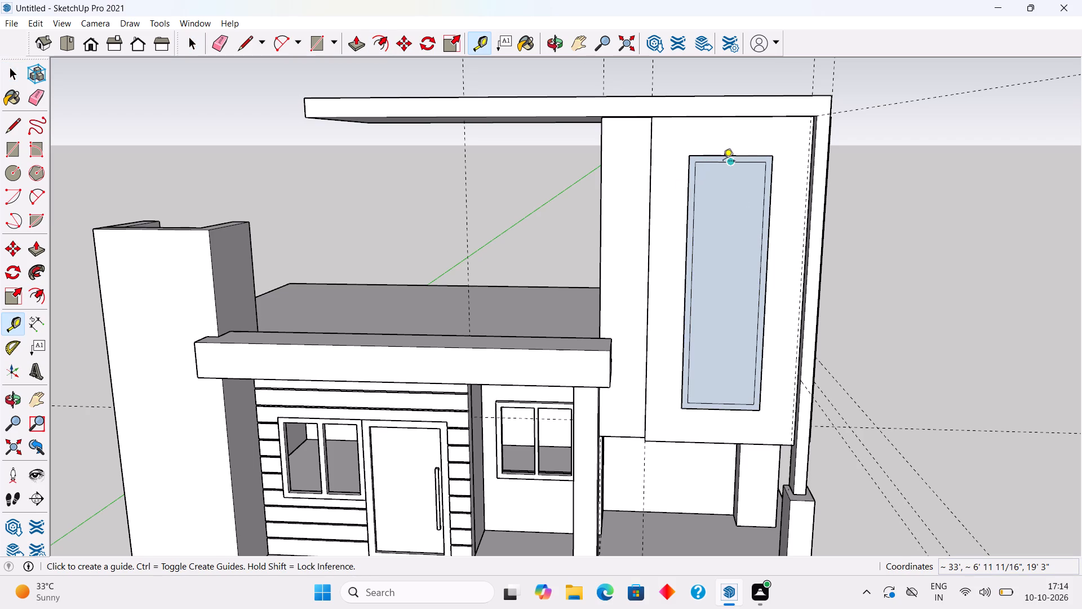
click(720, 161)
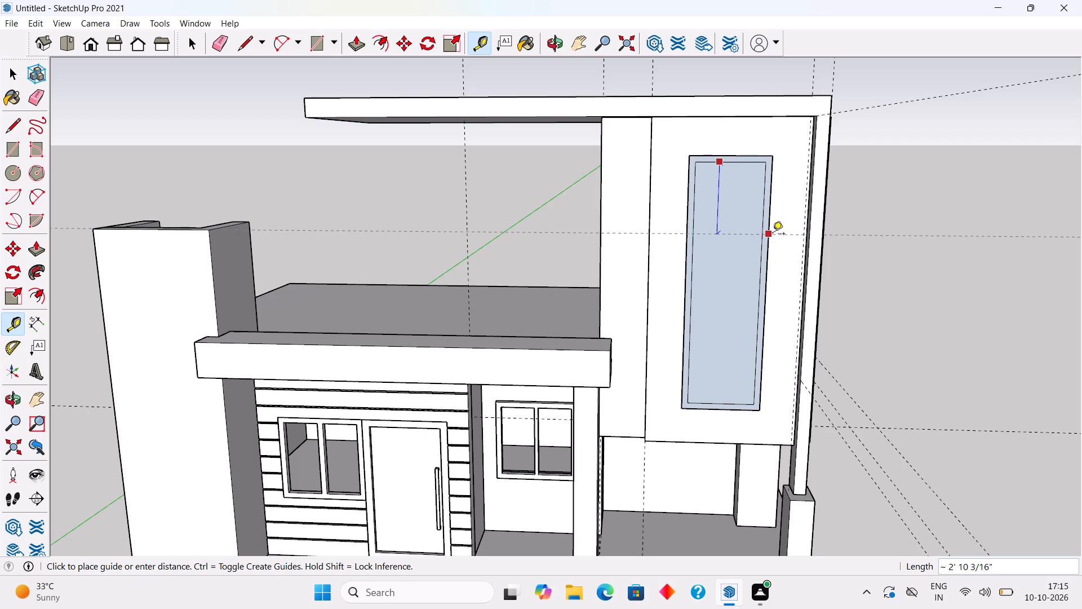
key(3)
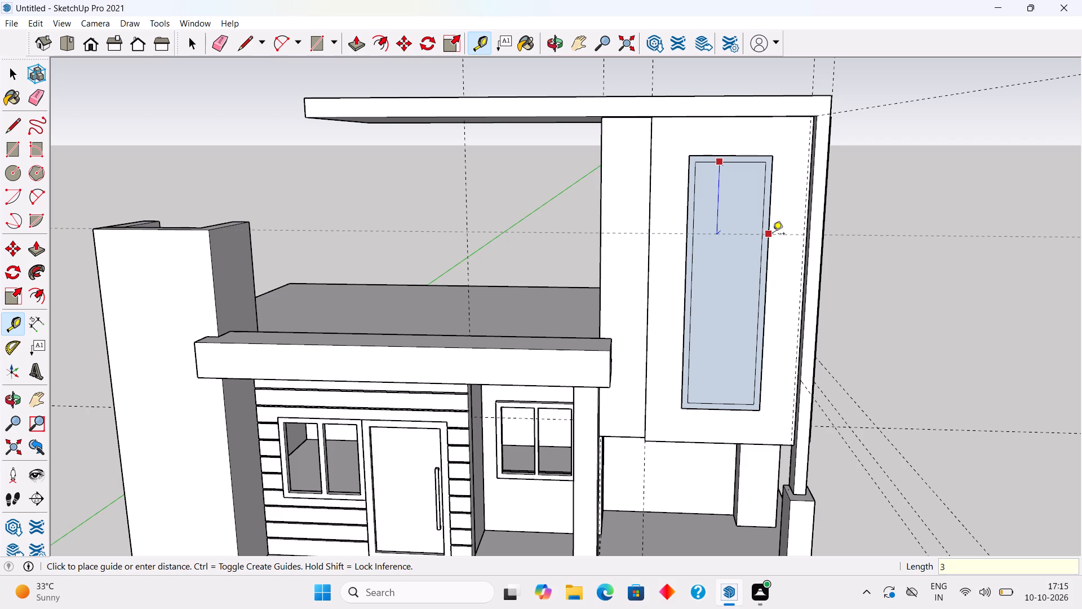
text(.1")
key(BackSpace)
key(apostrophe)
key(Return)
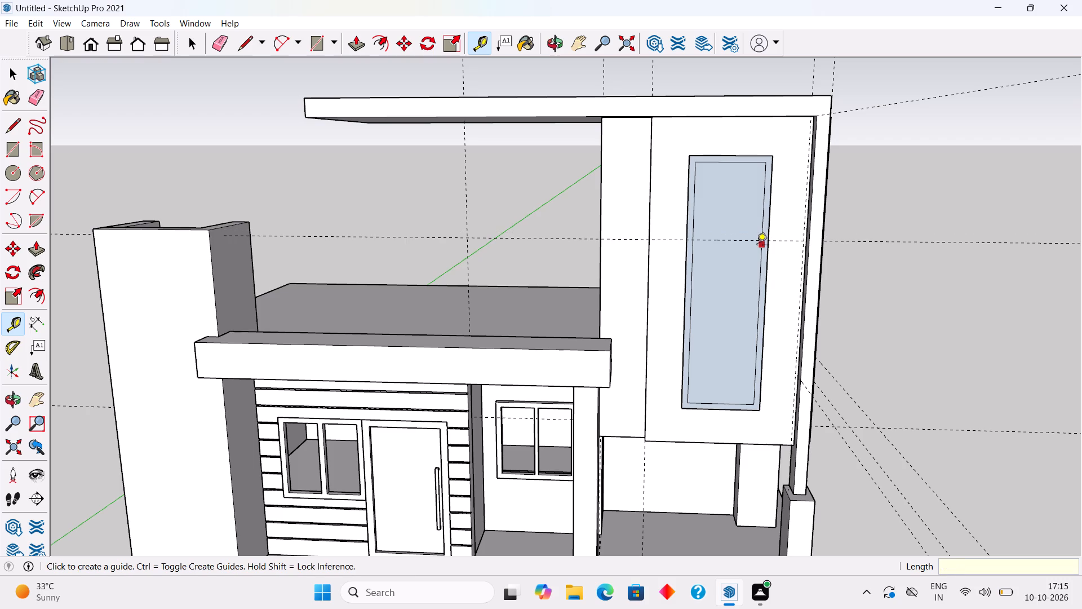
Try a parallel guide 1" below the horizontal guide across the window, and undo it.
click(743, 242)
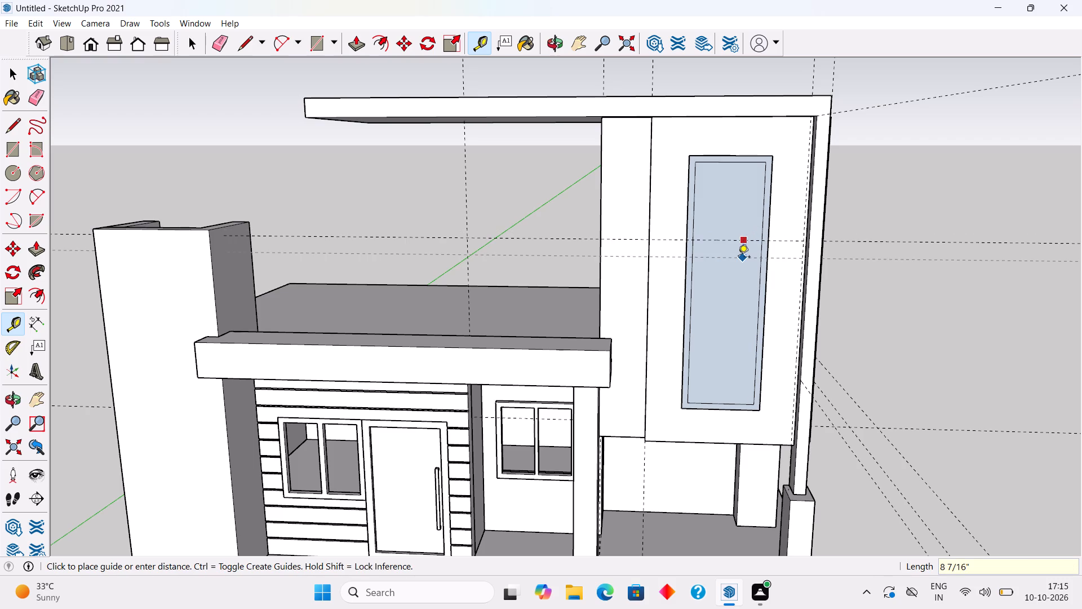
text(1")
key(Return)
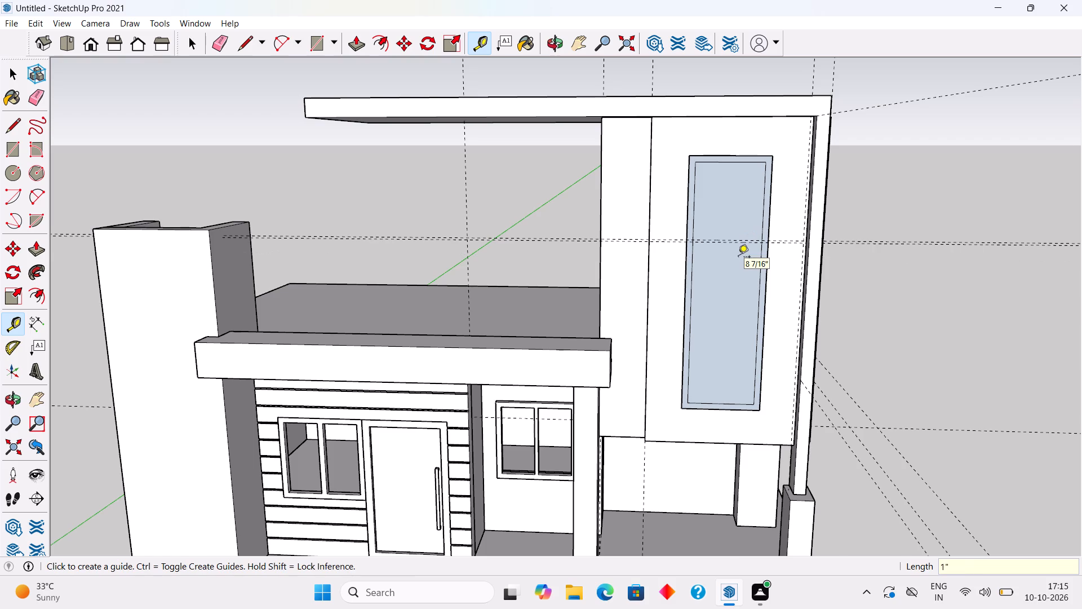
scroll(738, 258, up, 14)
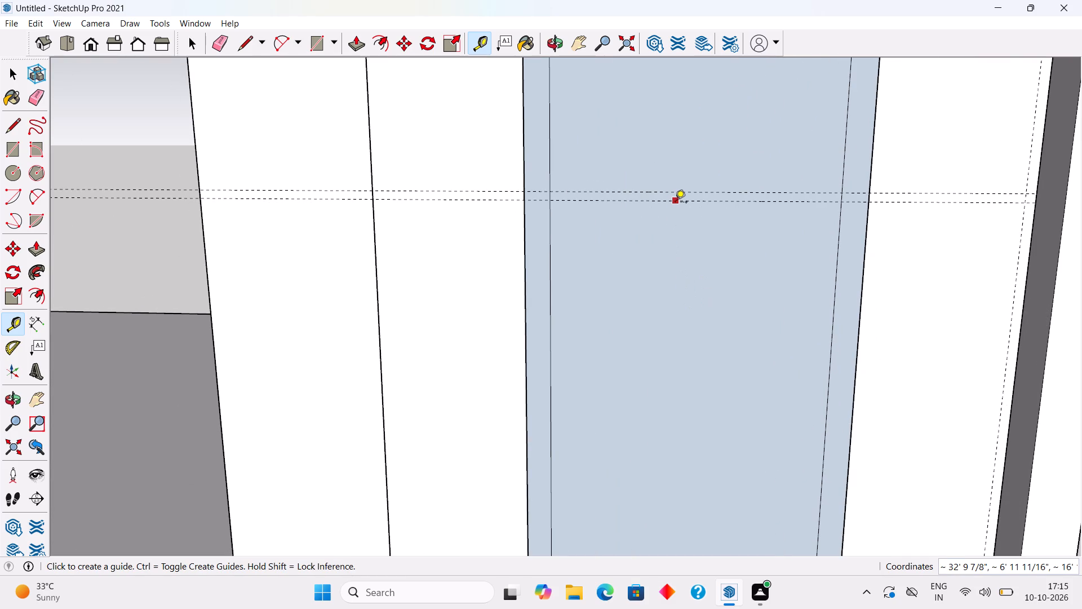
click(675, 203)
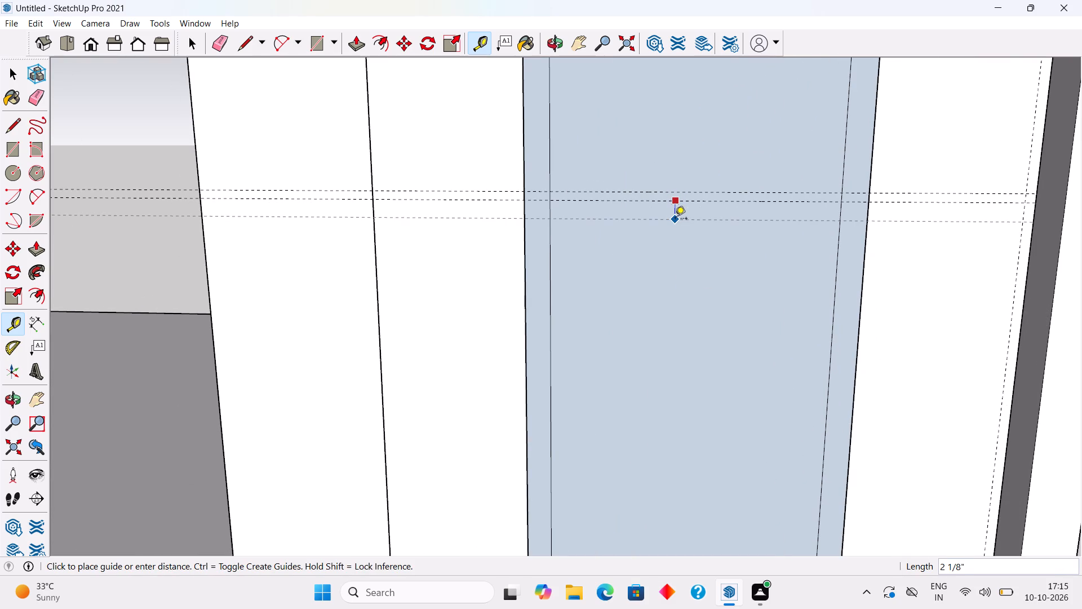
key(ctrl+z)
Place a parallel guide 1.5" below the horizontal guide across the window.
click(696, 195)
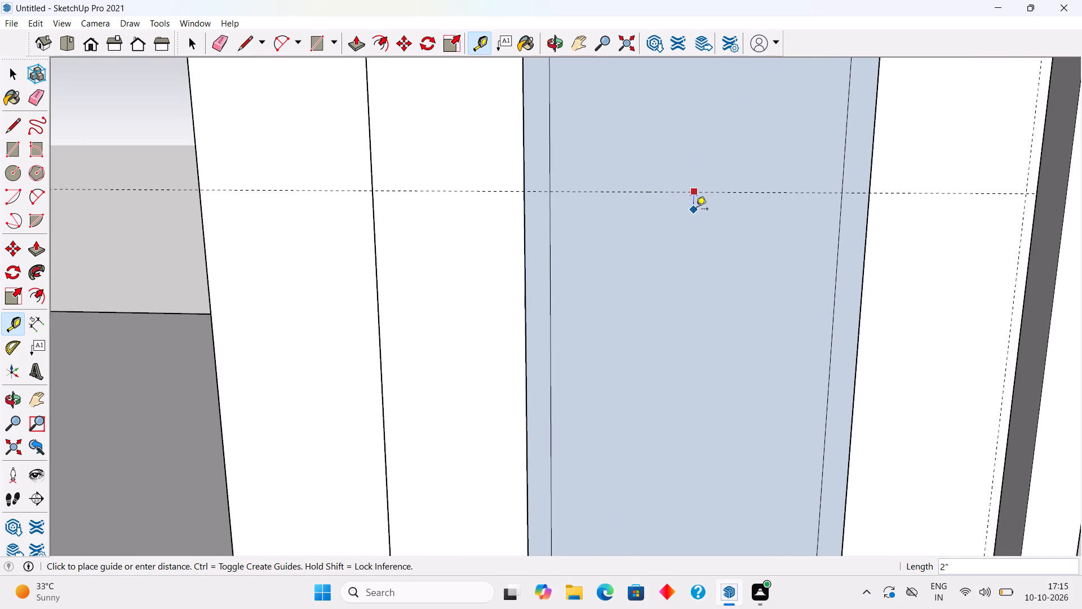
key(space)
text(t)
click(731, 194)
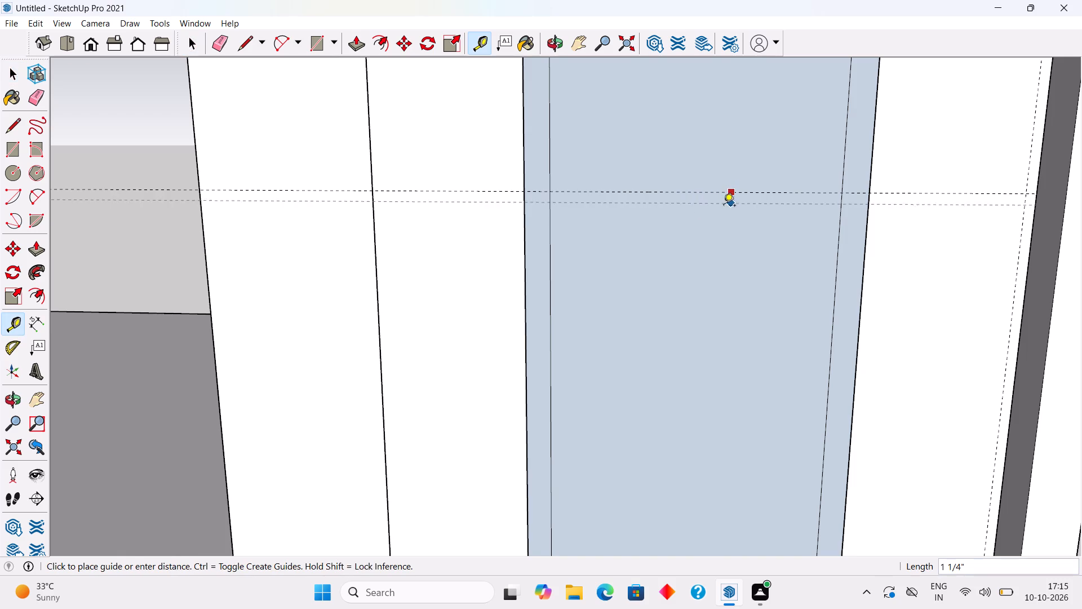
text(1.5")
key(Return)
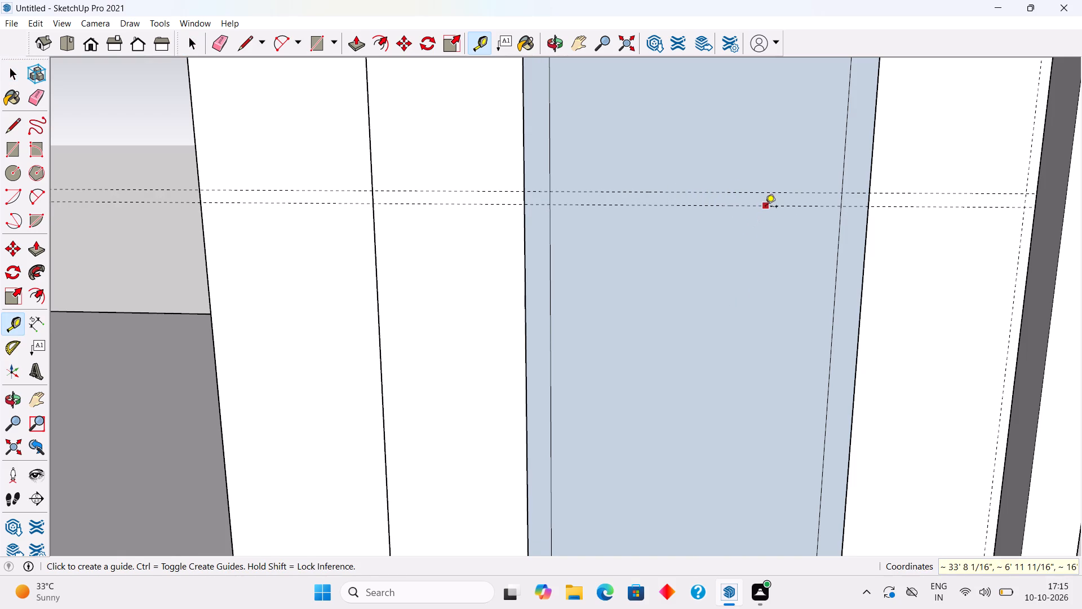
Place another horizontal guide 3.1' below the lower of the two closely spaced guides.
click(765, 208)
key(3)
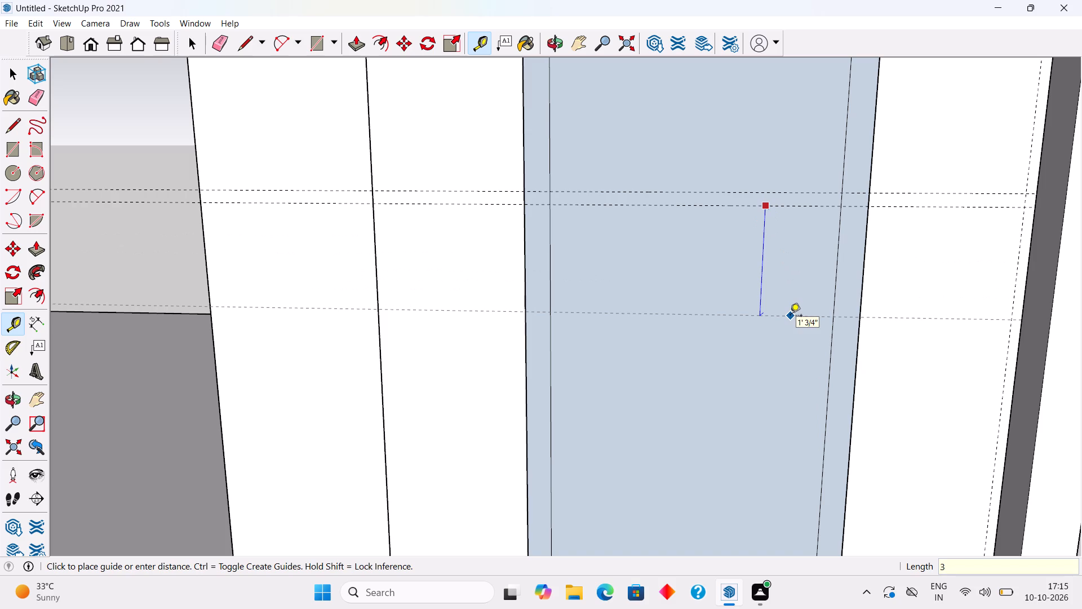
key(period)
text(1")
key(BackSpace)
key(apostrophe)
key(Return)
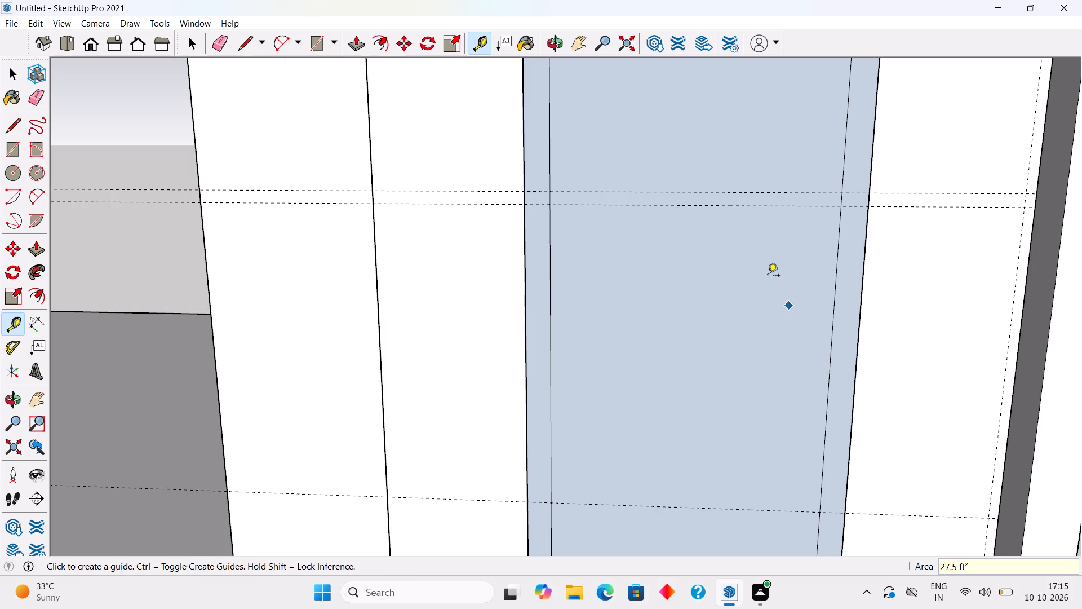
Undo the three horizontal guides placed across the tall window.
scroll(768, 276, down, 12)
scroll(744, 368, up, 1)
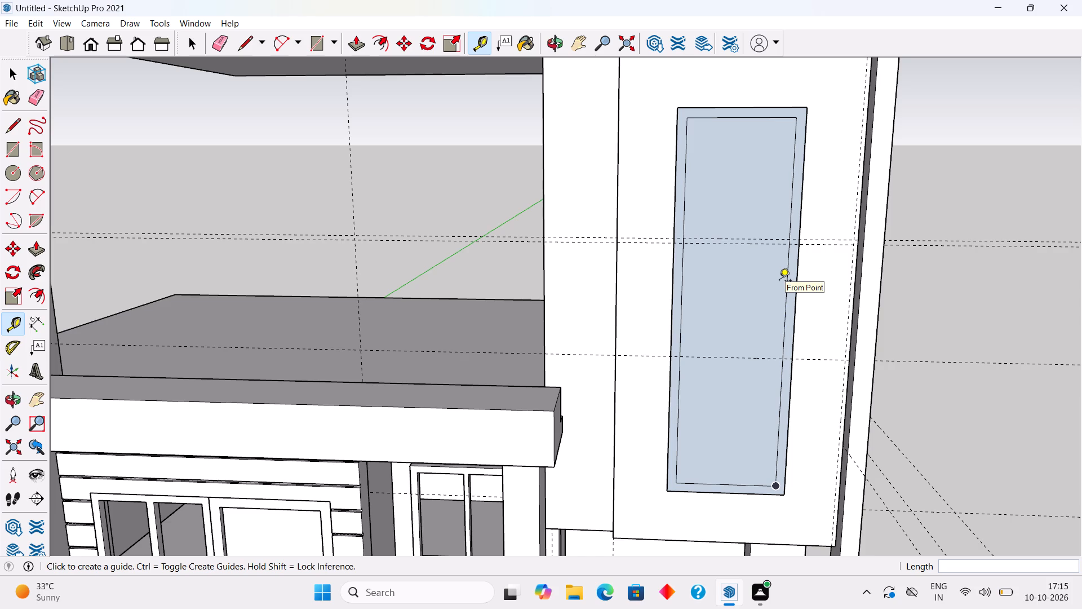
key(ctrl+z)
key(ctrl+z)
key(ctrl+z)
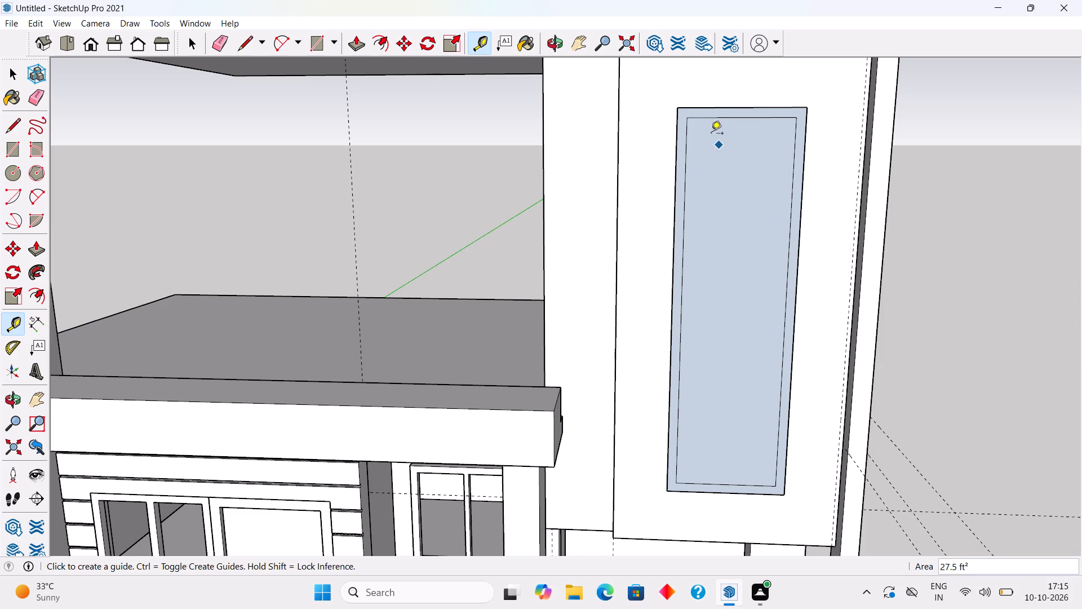
Place a horizontal guide 2.4' below the window's inner top edge and a parallel guide 1.5" below it.
click(753, 120)
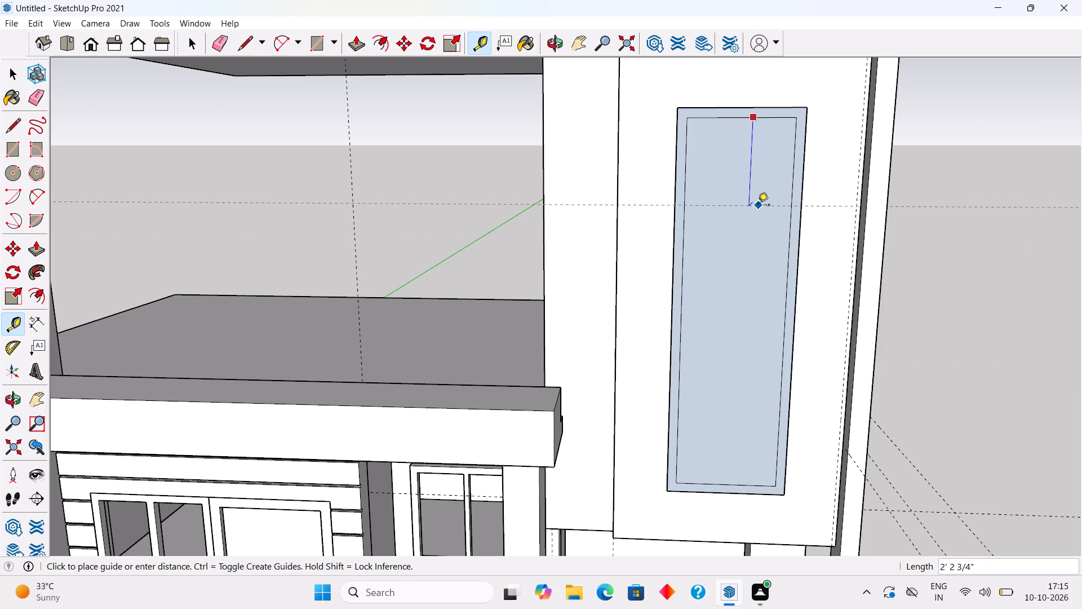
text(2.4)
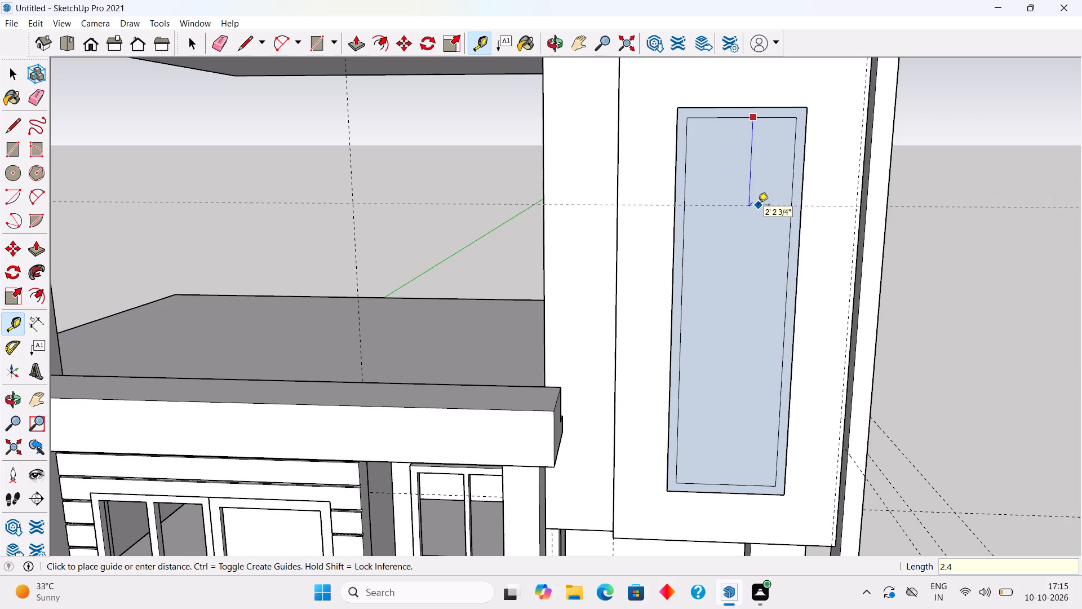
key(apostrophe)
key(Return)
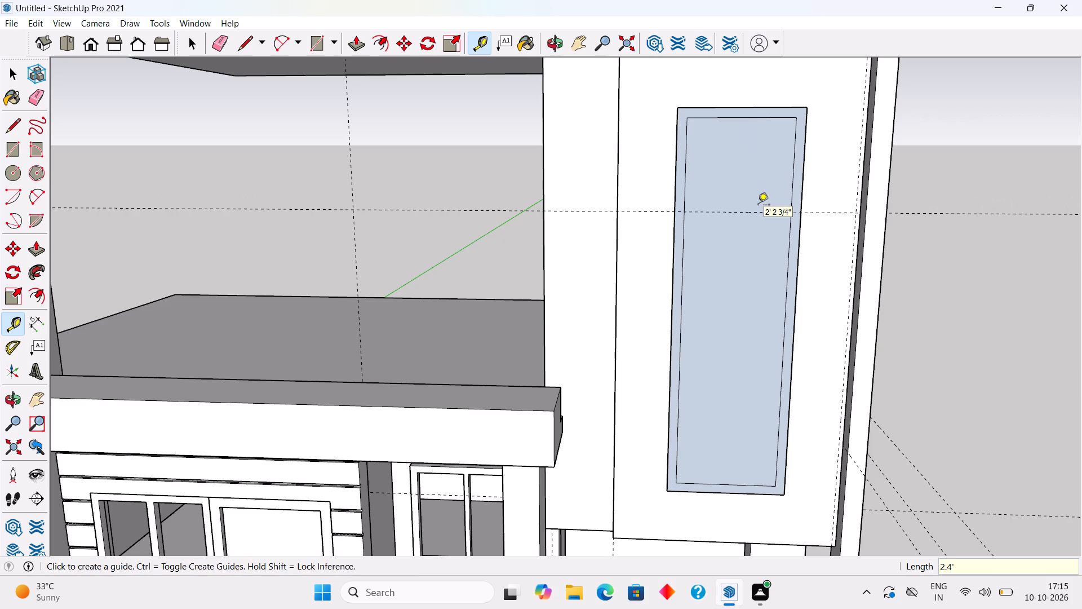
click(755, 214)
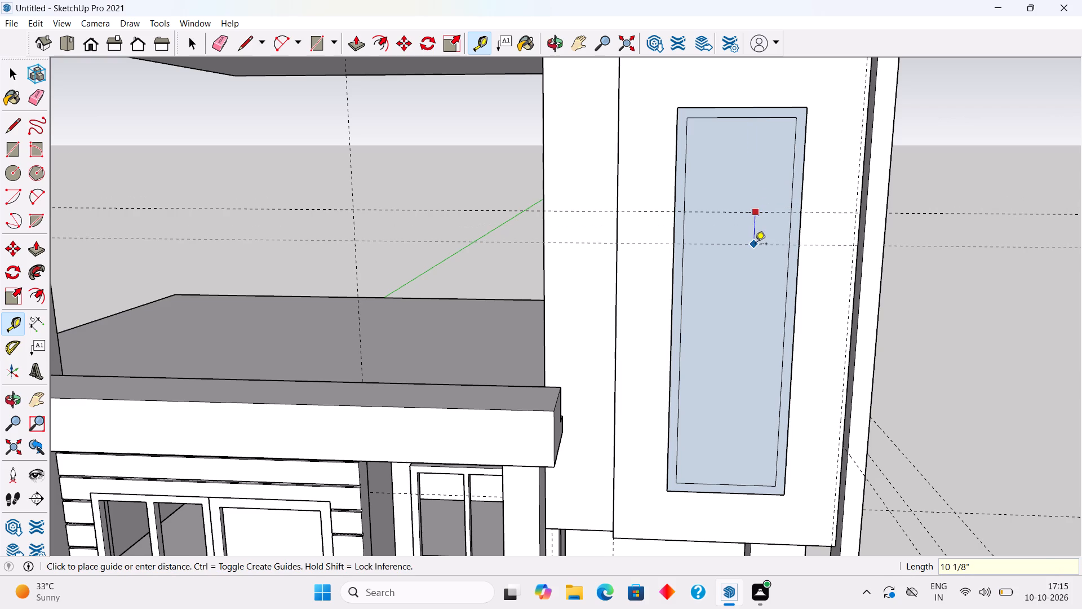
key(1)
text(.5")
key(Return)
scroll(755, 245, up, 1)
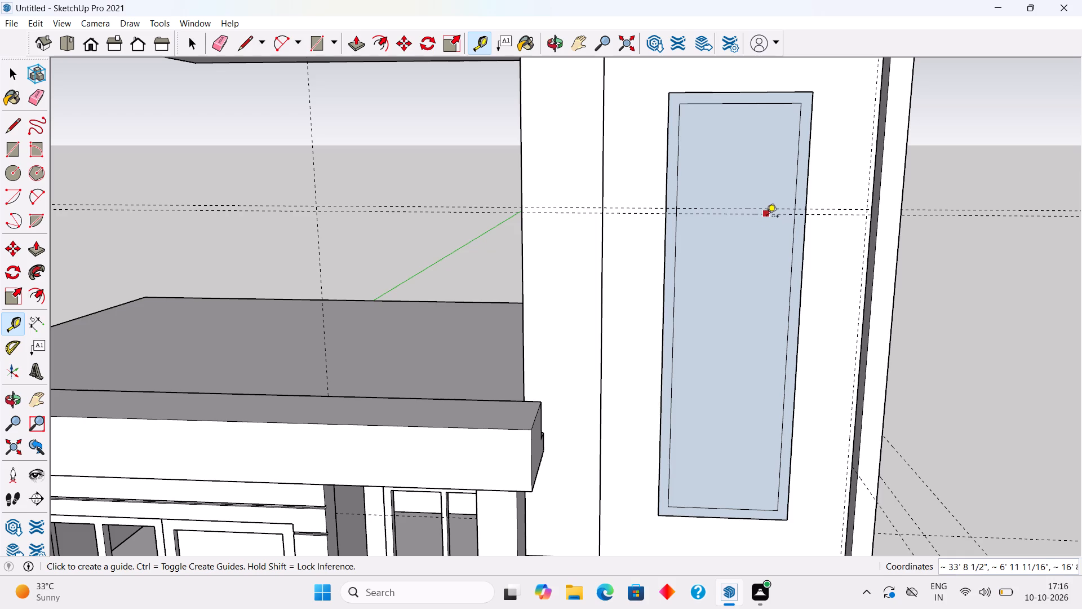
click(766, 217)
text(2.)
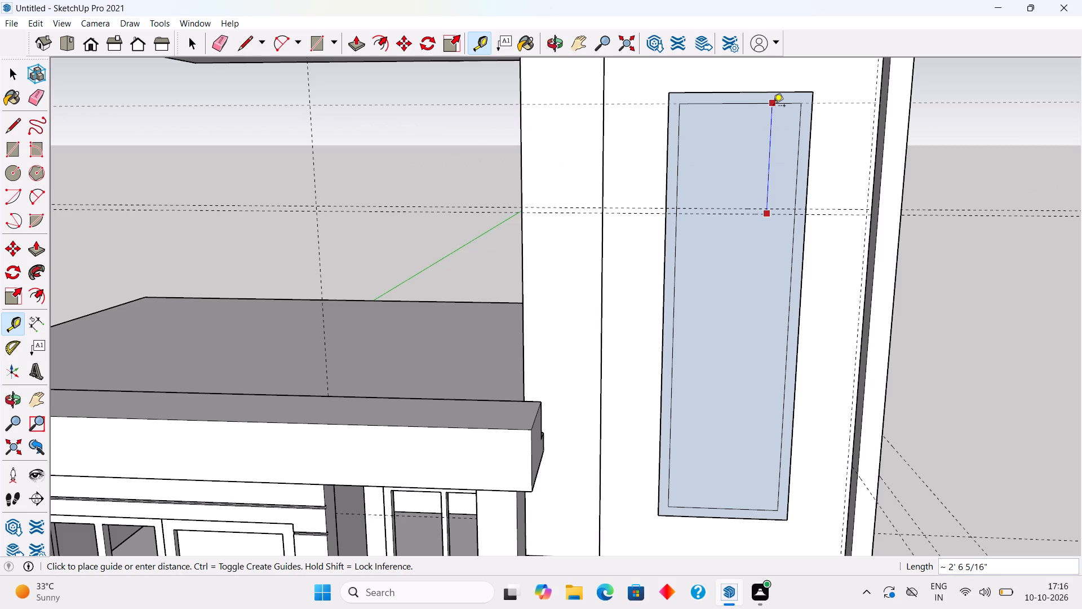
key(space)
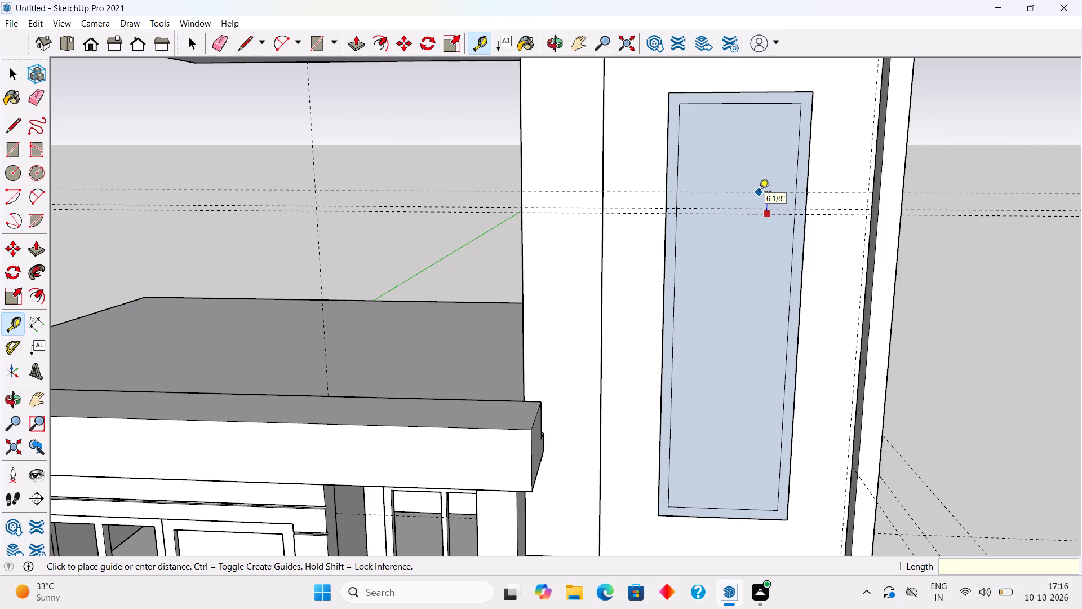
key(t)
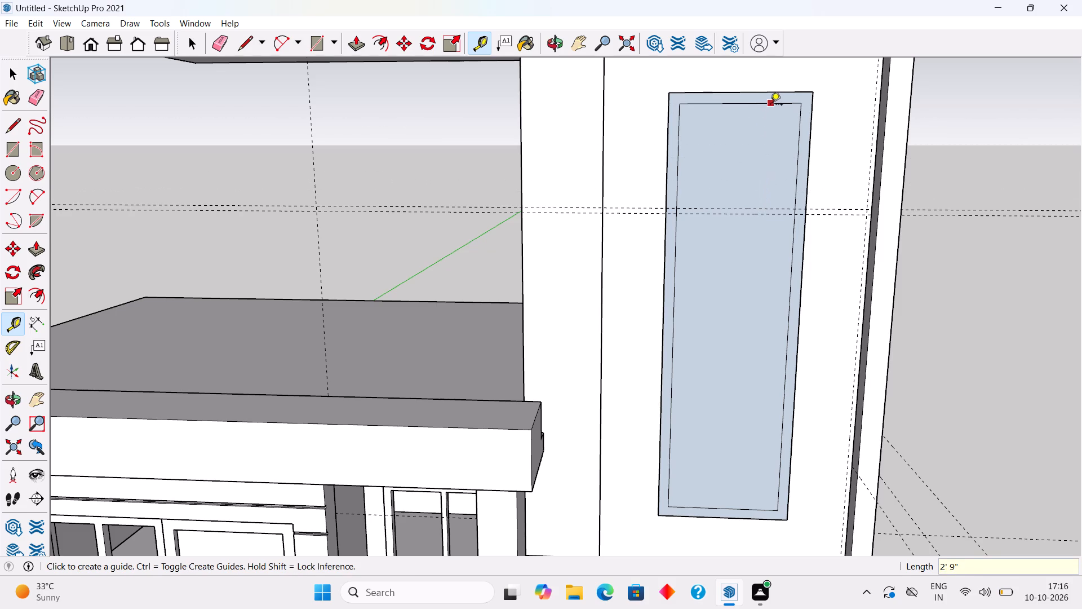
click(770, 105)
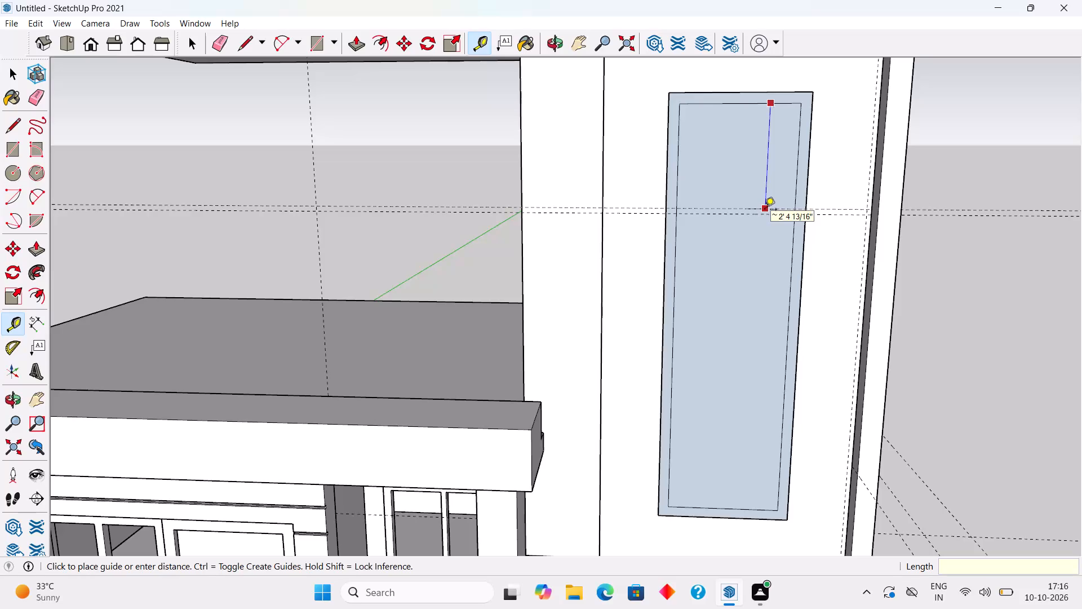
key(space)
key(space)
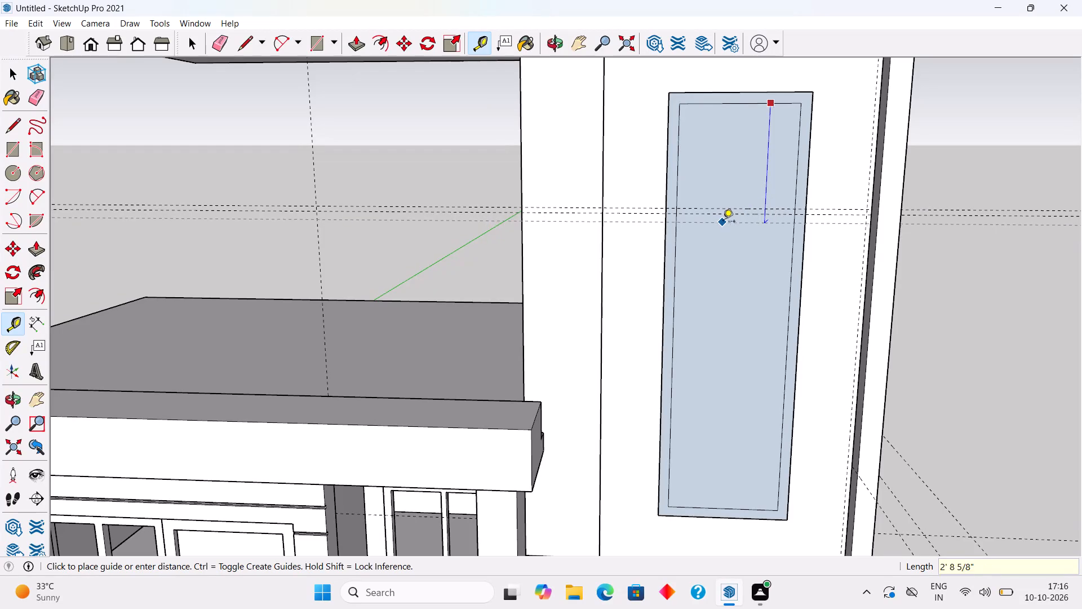
Place a horizontal guide 2.4' below the lower guide of the pair across the window and a parallel guide 1.5" below it.
key(space)
key(t)
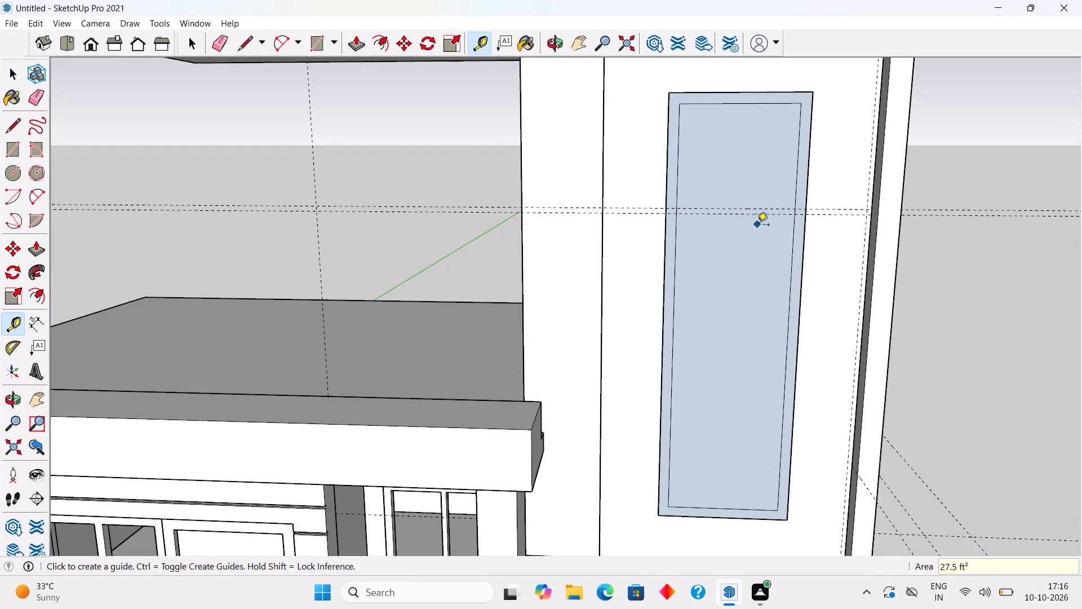
click(756, 217)
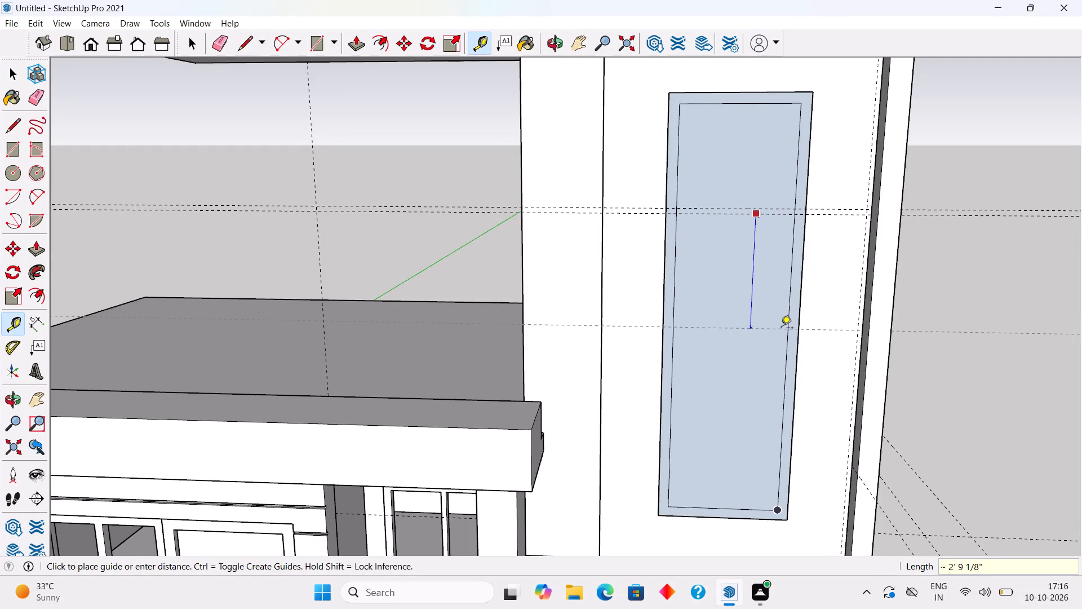
text(2.4')
key(Return)
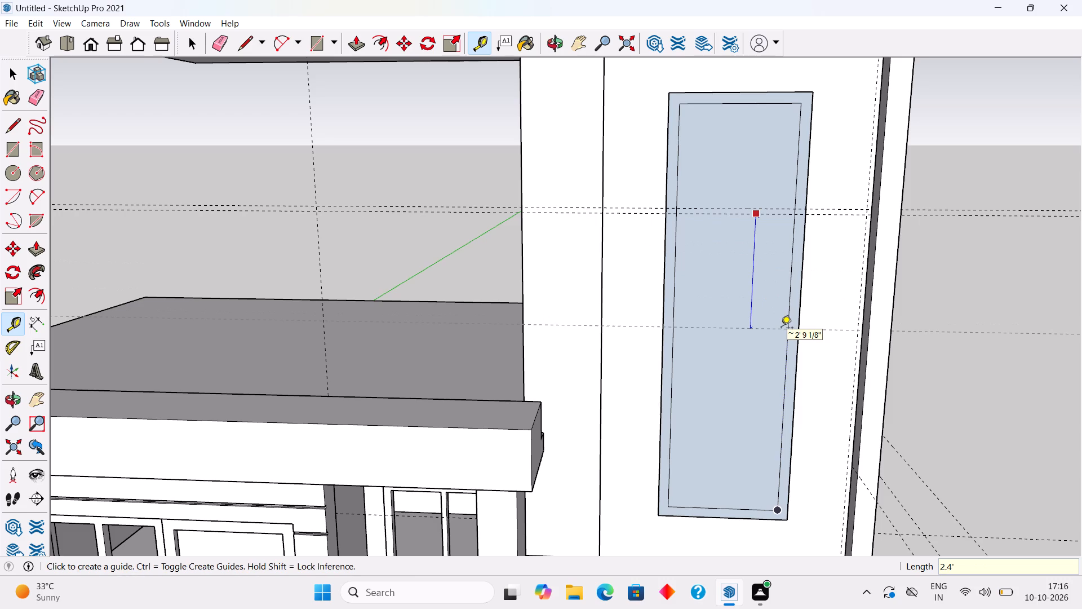
click(757, 313)
text(1.5")
key(Return)
Place a third guide pair across the window: one 2.4' below the second pair's lower guide and another 1.5" below that.
scroll(758, 338, up, 1)
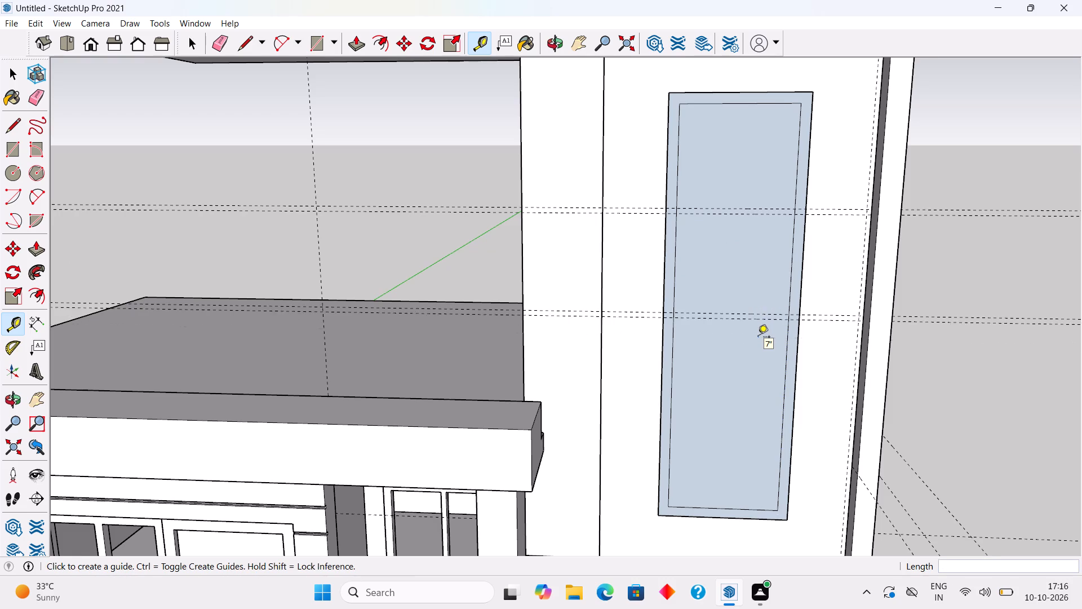
scroll(758, 338, up, 2)
click(750, 316)
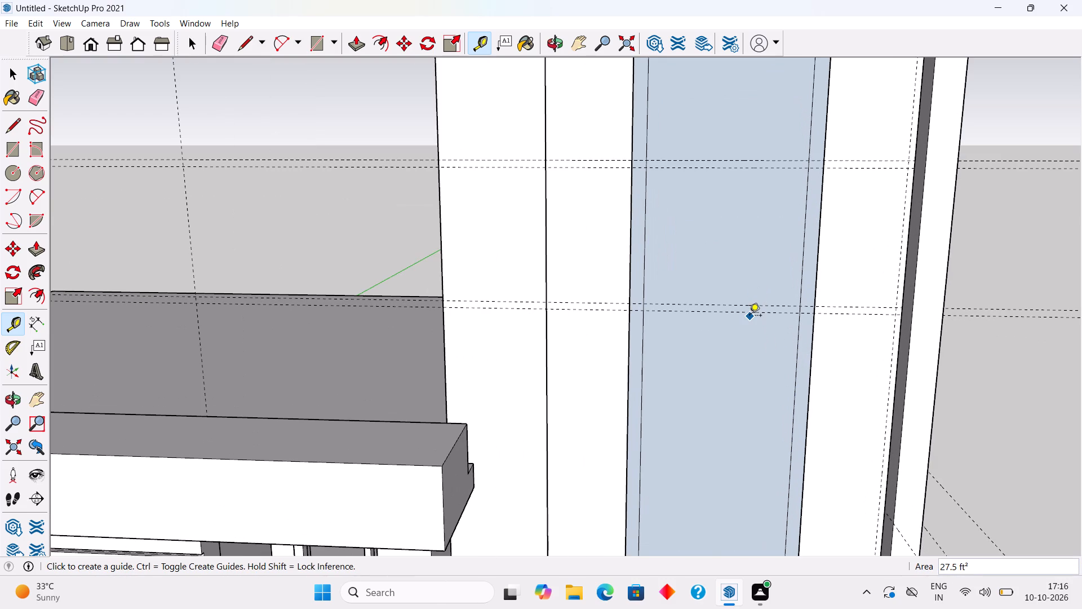
key(space)
text(t)
click(752, 315)
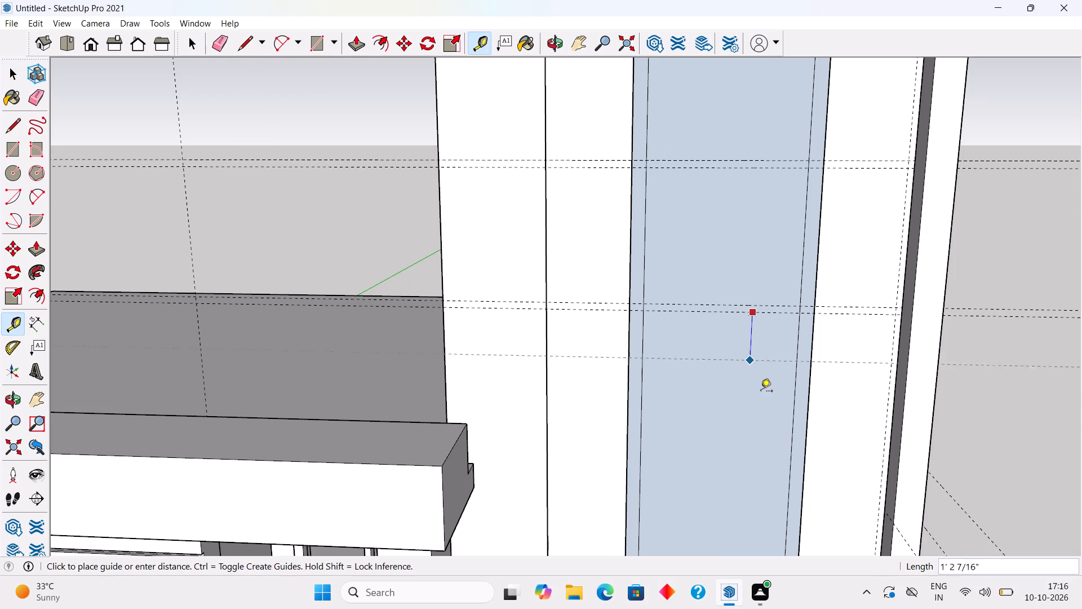
text(2.4')
key(Return)
scroll(757, 420, down, 4)
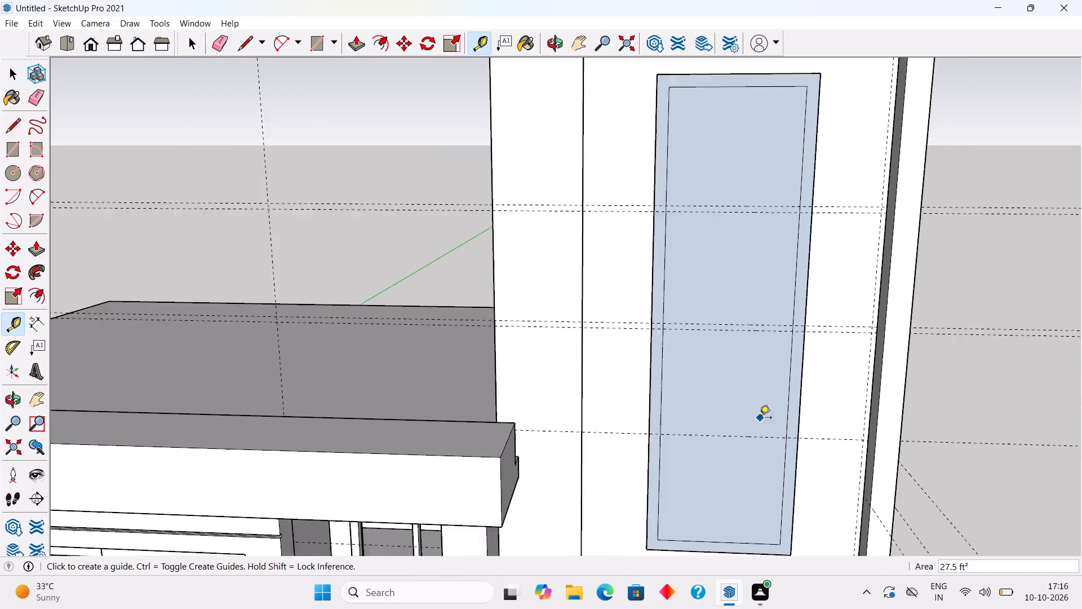
scroll(760, 418, down, 4)
click(751, 429)
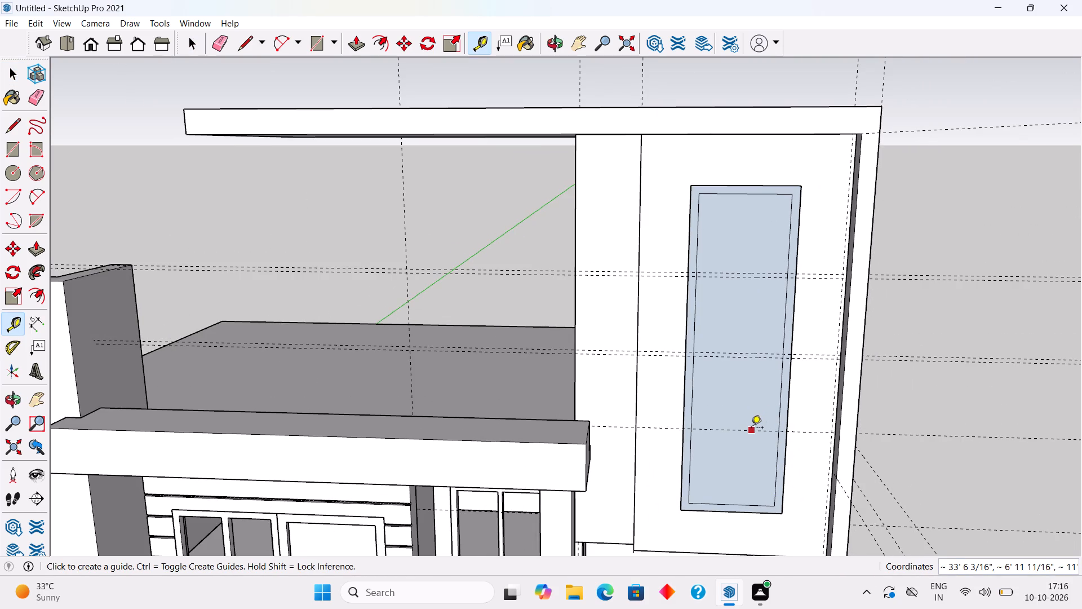
text(1.5")
key(Return)
Draw 2' 9" lines across the window's inner frame along both guides of the lowest pair and both guides of the middle pair.
key(space)
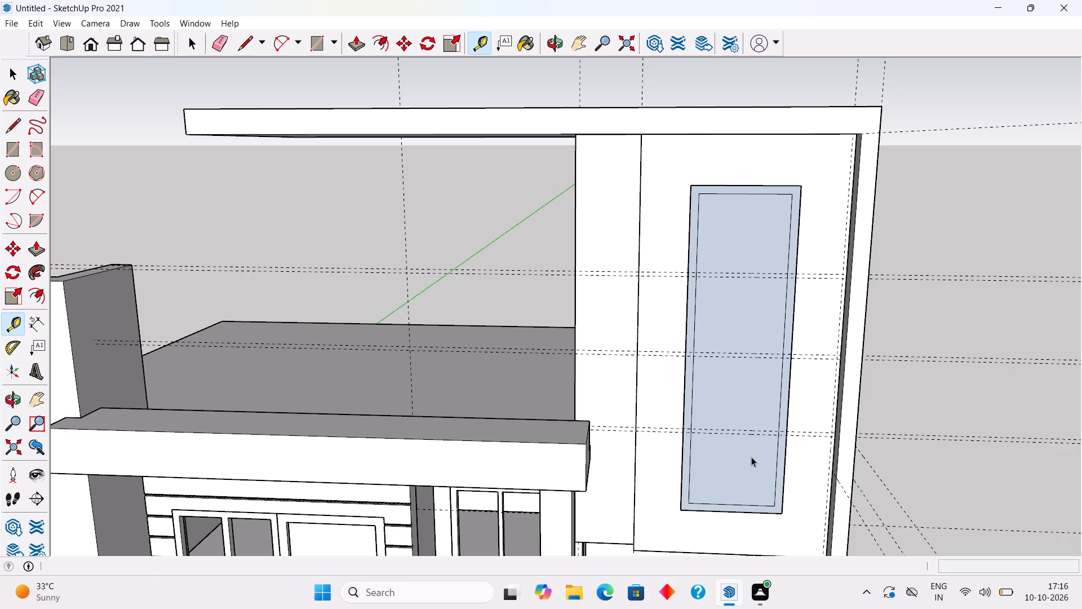
text(l)
scroll(665, 438, up, 9)
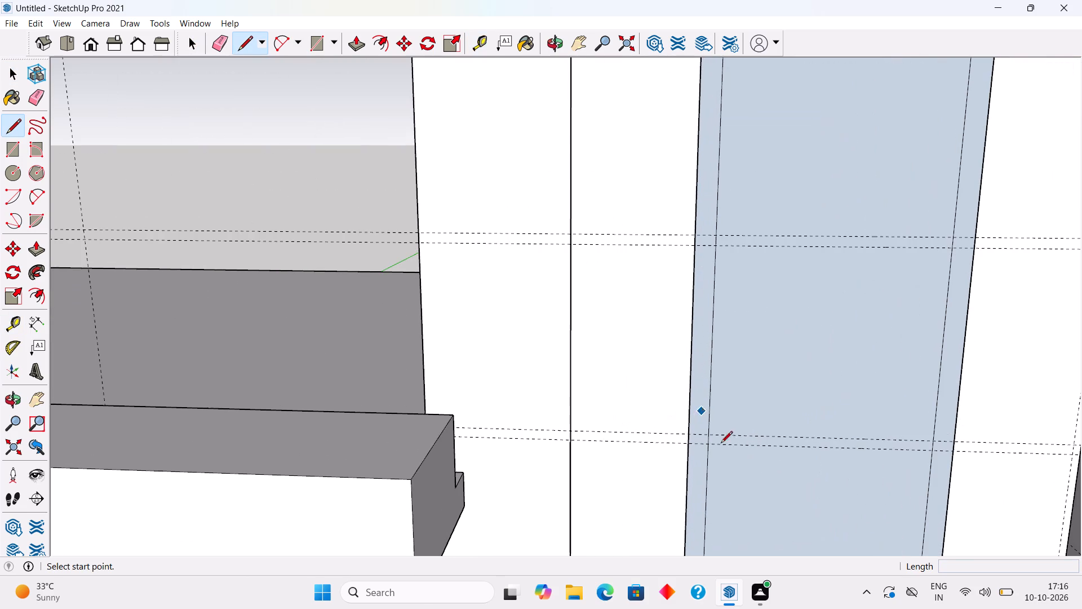
click(706, 438)
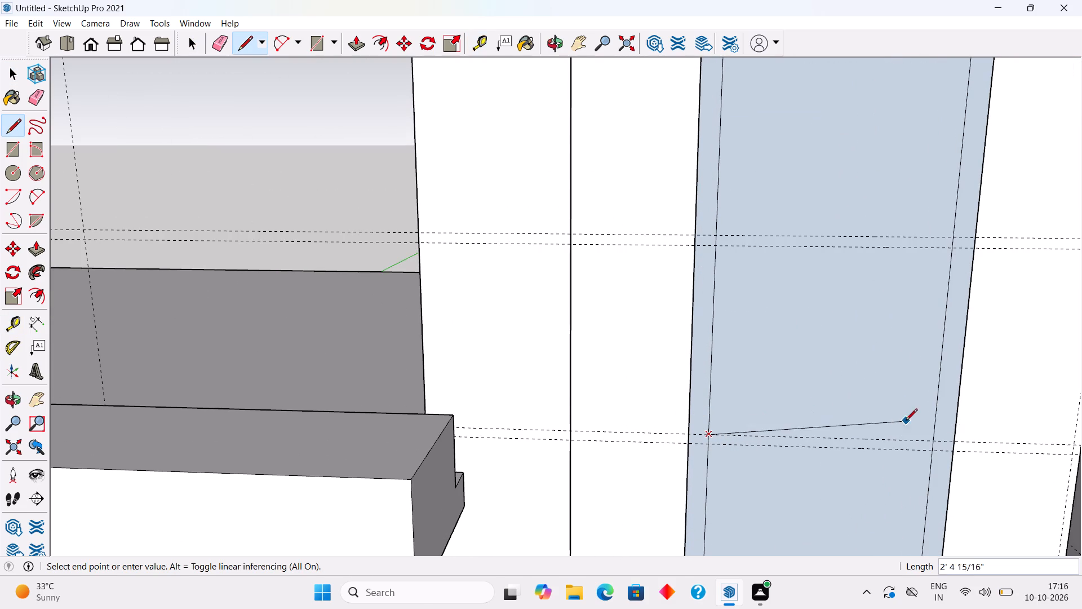
click(935, 439)
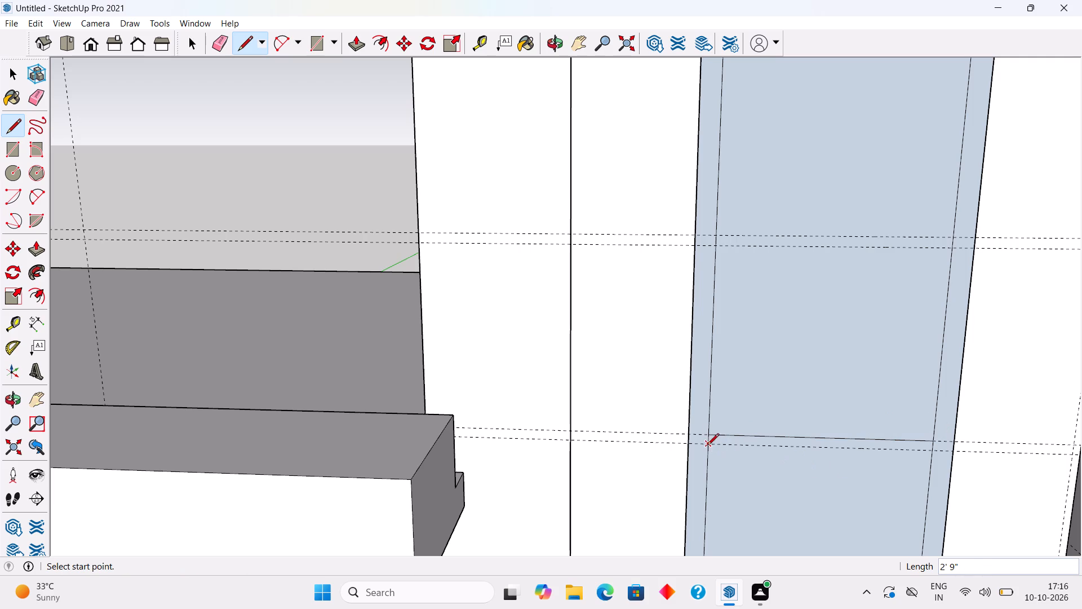
click(706, 445)
click(932, 451)
click(719, 239)
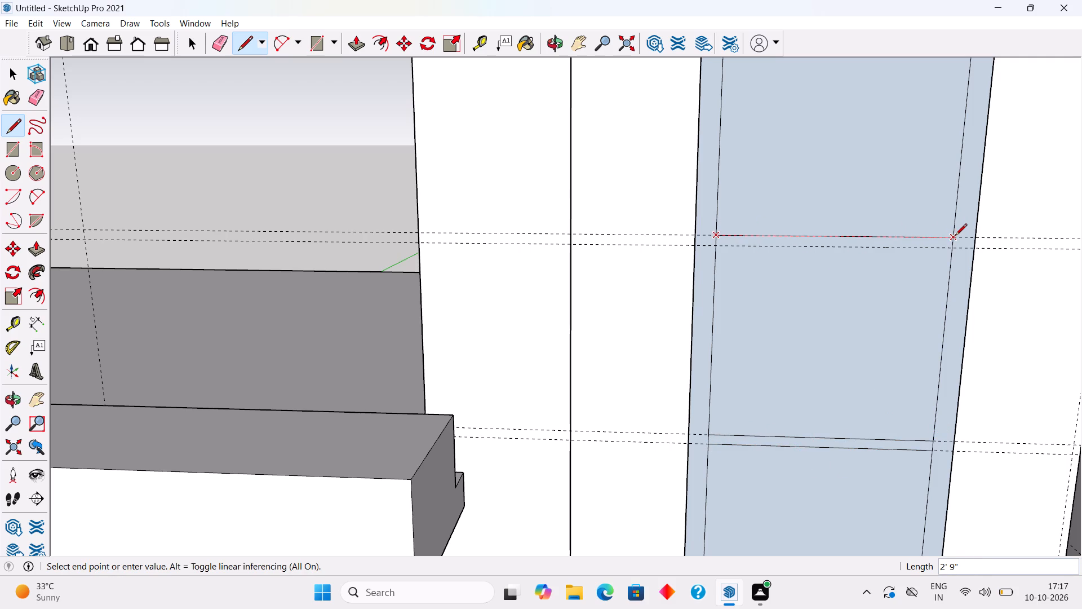
click(955, 236)
click(713, 245)
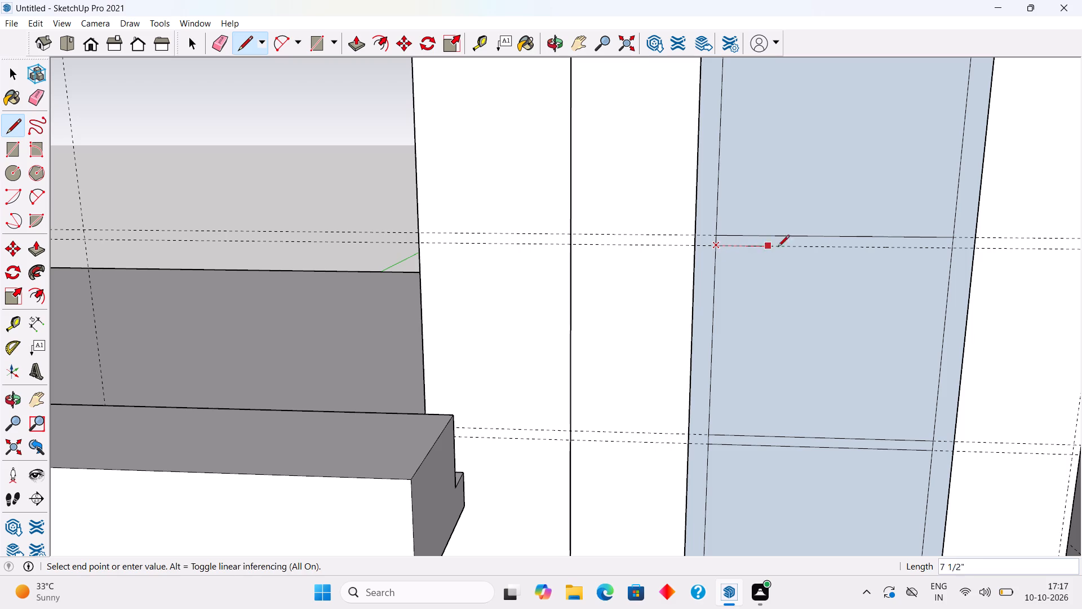
click(950, 248)
Draw two 2' 9" lines across the window's inner frame along the uppermost pair of guides.
scroll(949, 248, down, 12)
scroll(932, 124, up, 11)
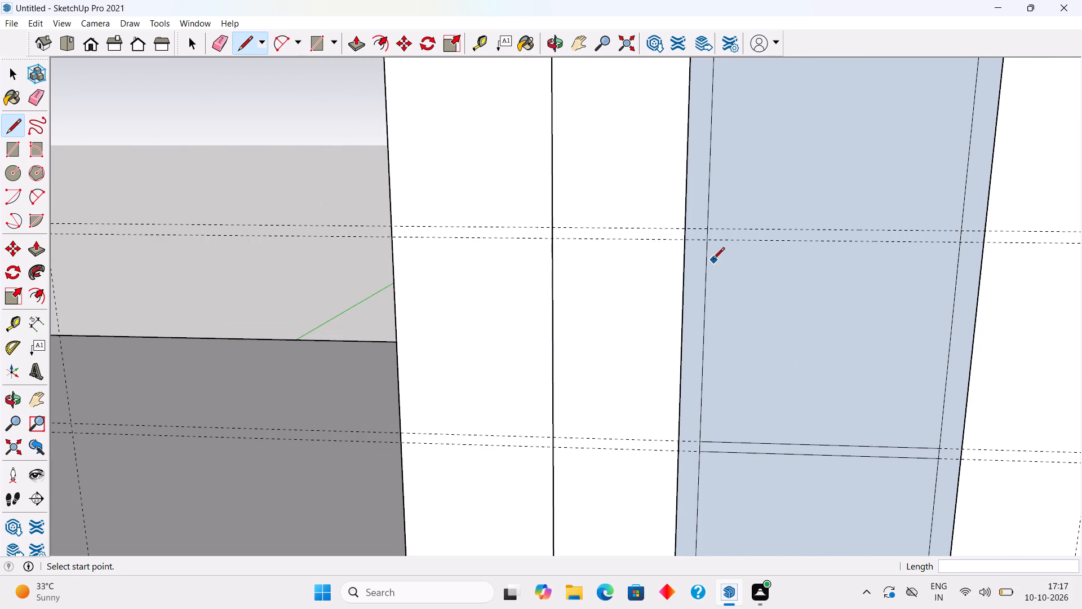
click(711, 230)
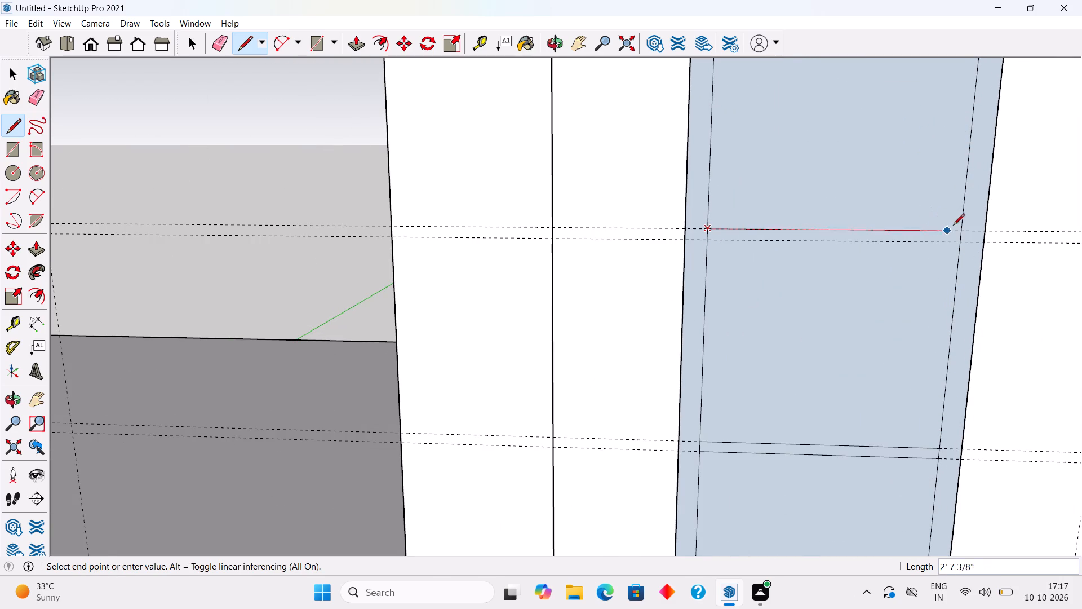
click(963, 227)
click(707, 242)
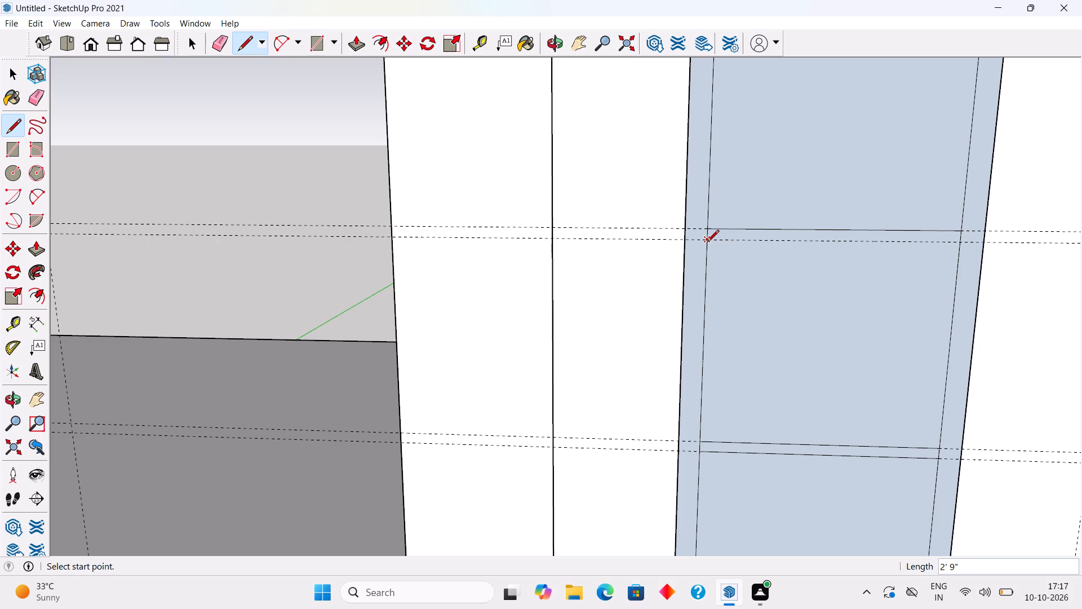
click(960, 243)
Erase the short inner frame edges at both ends of the three crossbars so the bars join the window frame.
key(e)
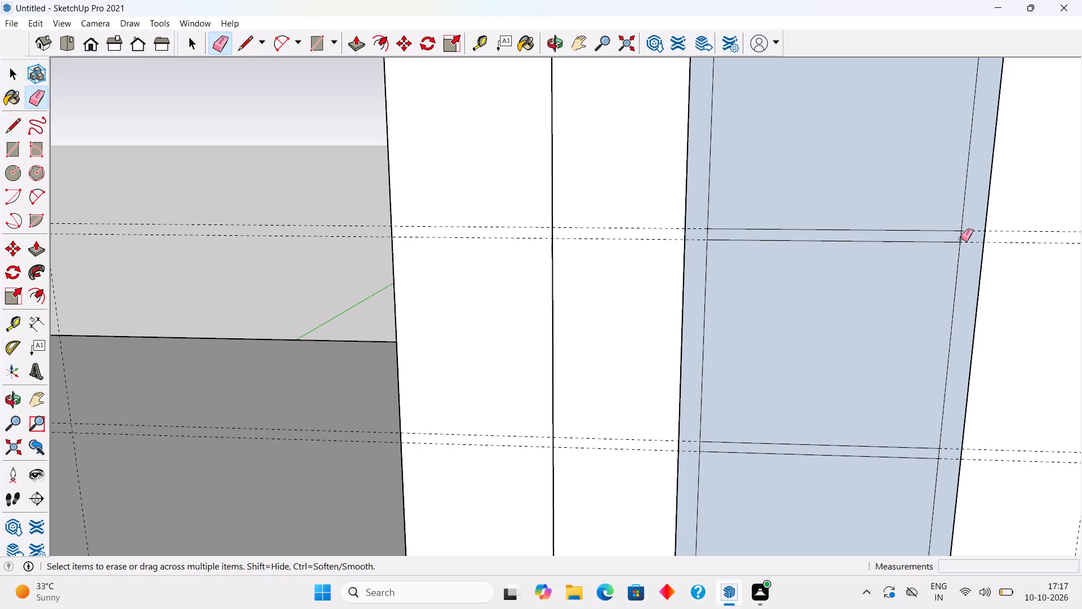
click(961, 239)
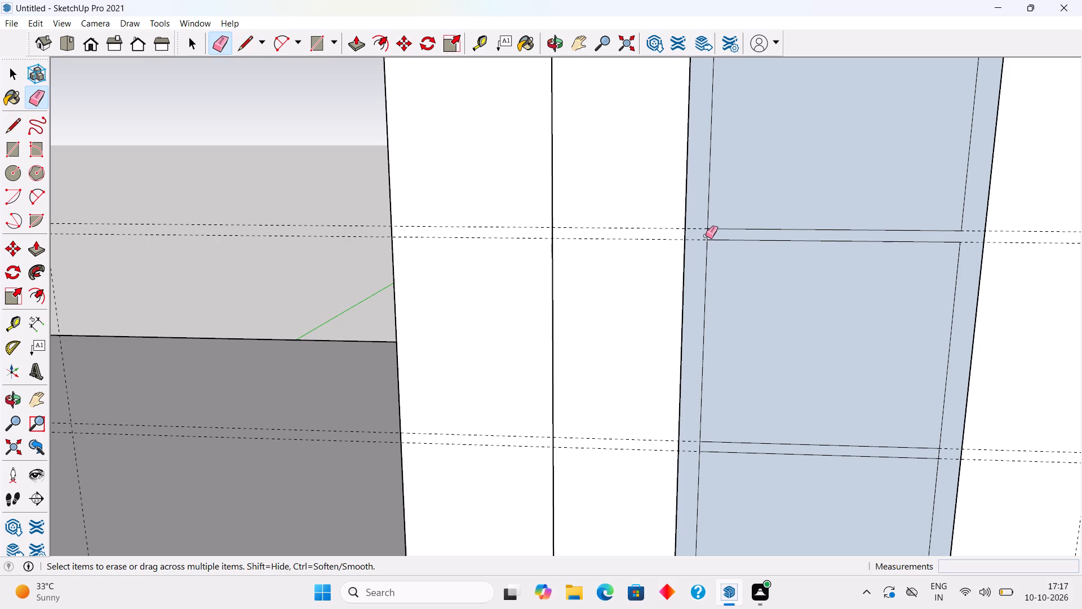
click(708, 235)
scroll(708, 235, down, 5)
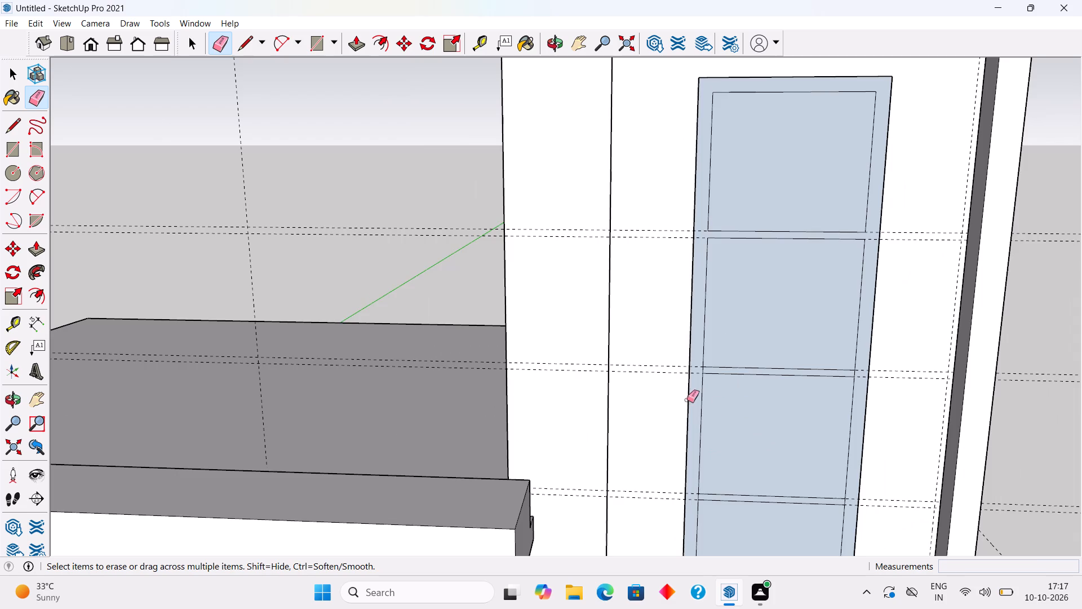
scroll(686, 400, up, 4)
click(712, 355)
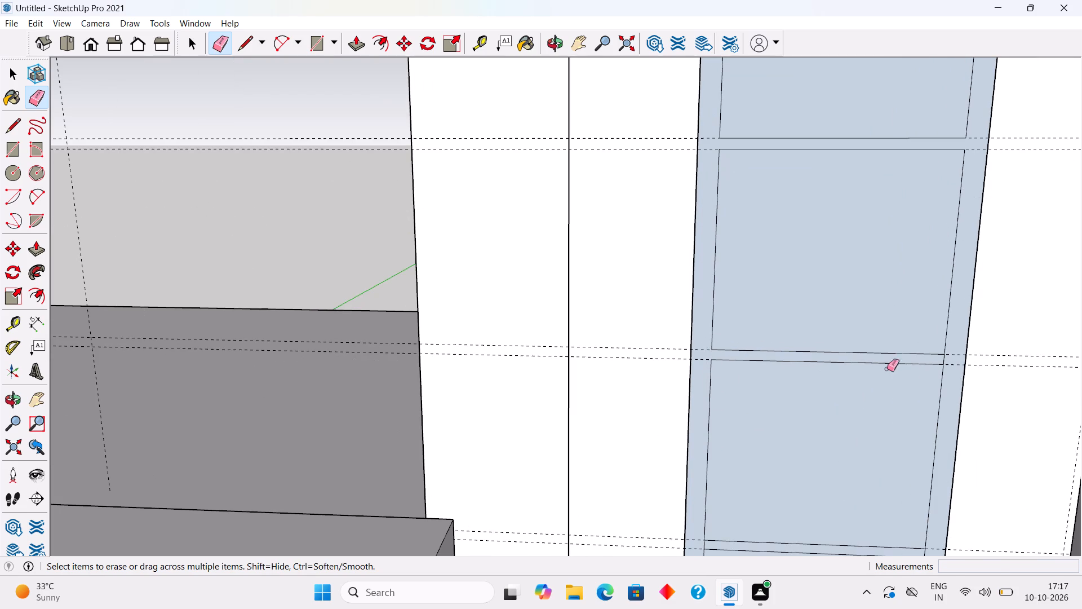
click(945, 361)
scroll(943, 357, down, 11)
scroll(941, 552, up, 6)
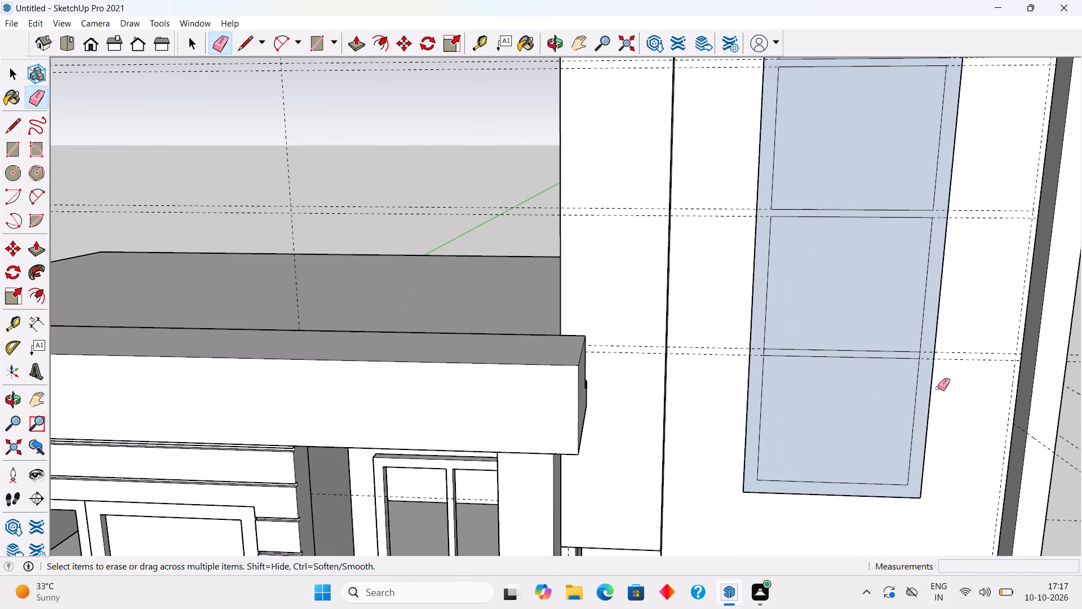
scroll(920, 355, up, 5)
click(920, 355)
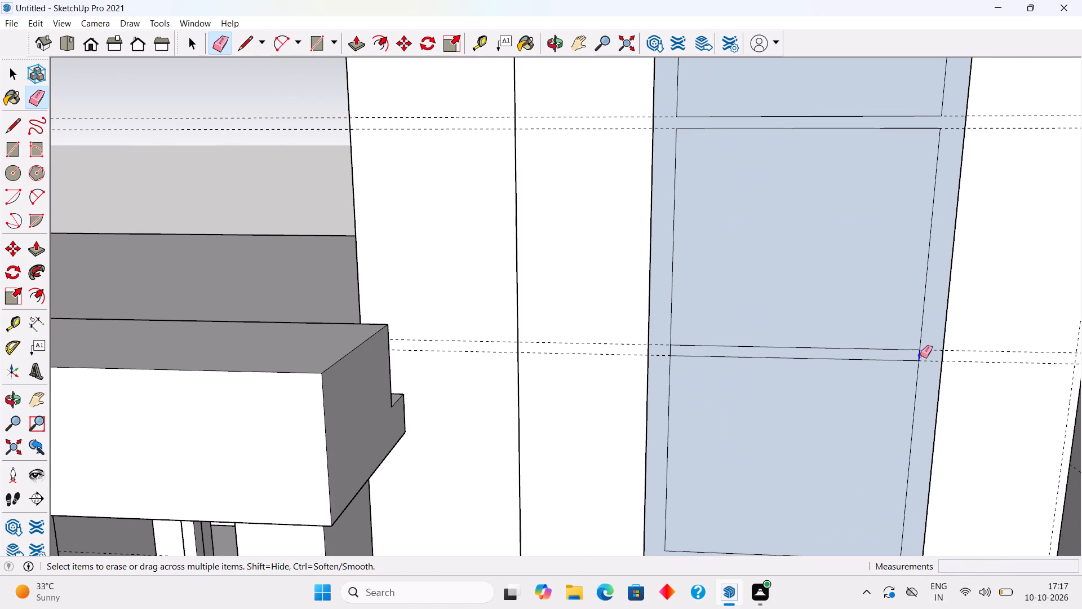
click(672, 351)
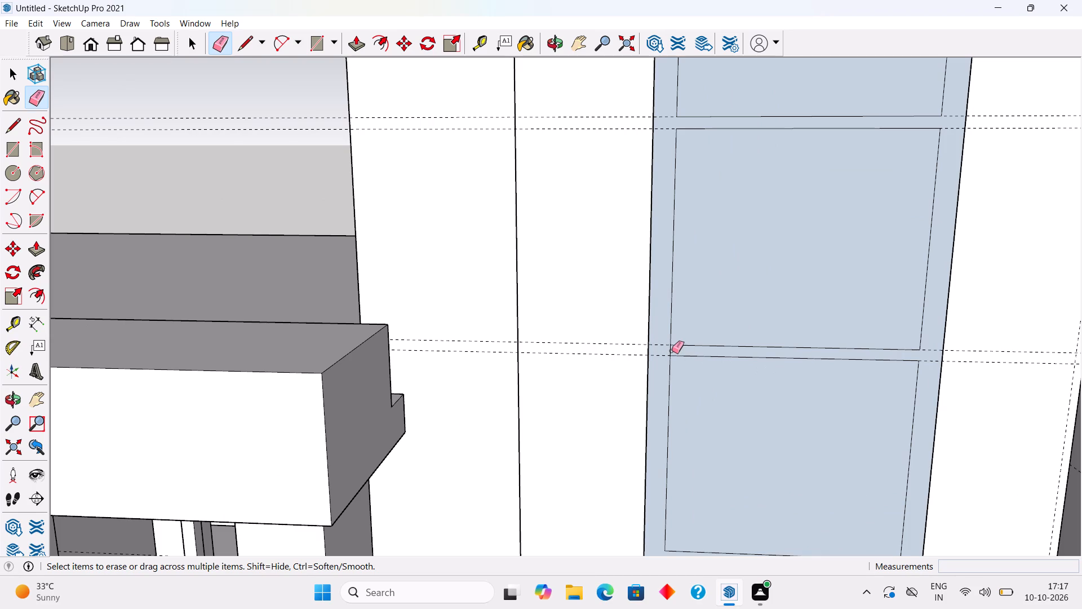
click(669, 351)
Delete the four pane faces between the crossbars, leaving only the window's frame and dividers.
key(space)
key(space)
click(781, 433)
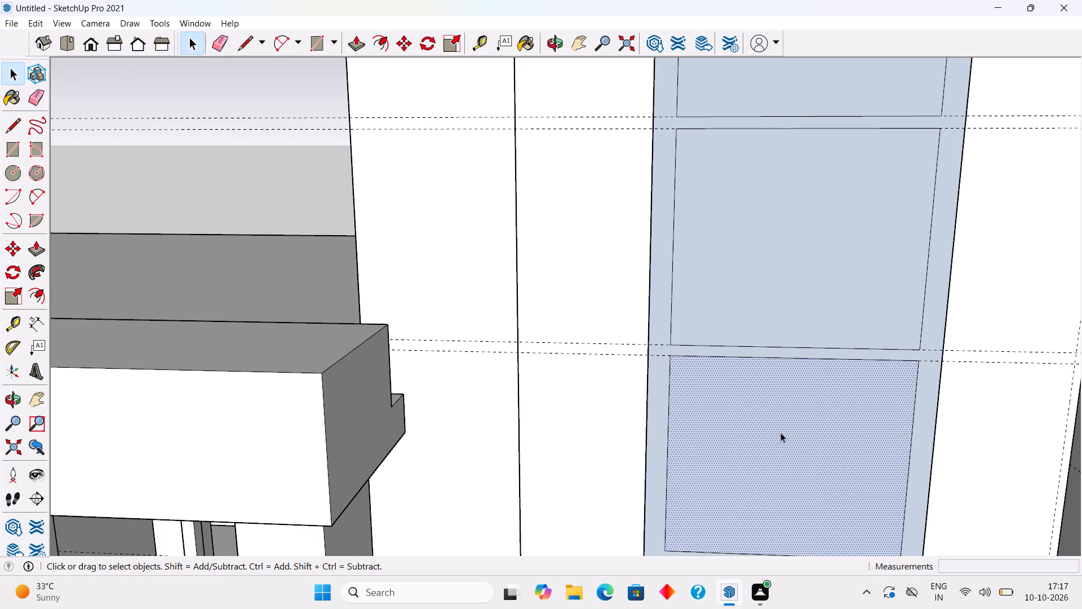
key(Delete)
click(834, 320)
key(Delete)
scroll(834, 320, down, 5)
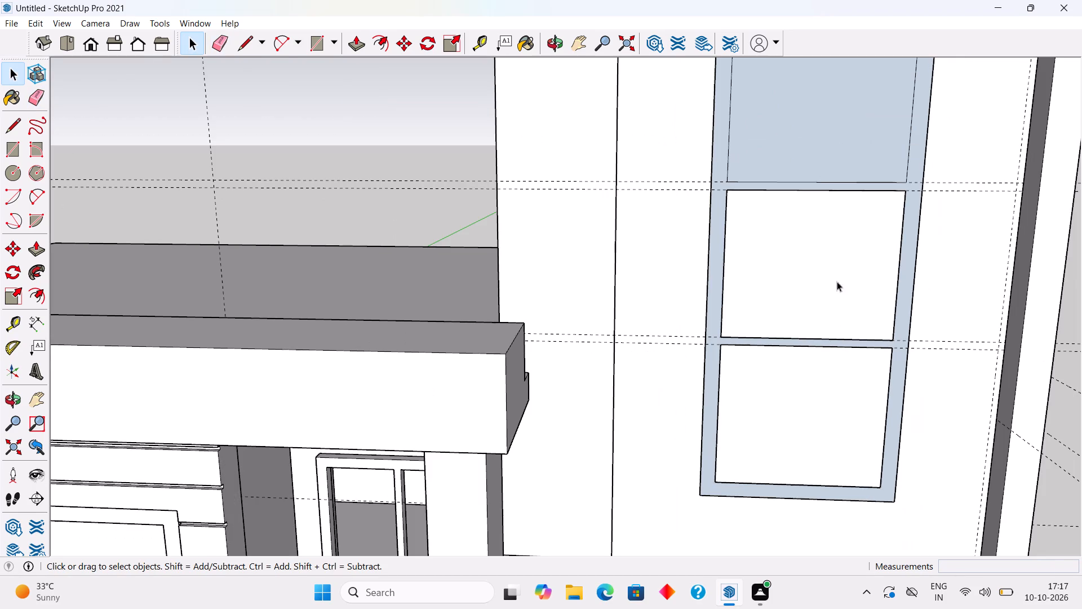
click(808, 133)
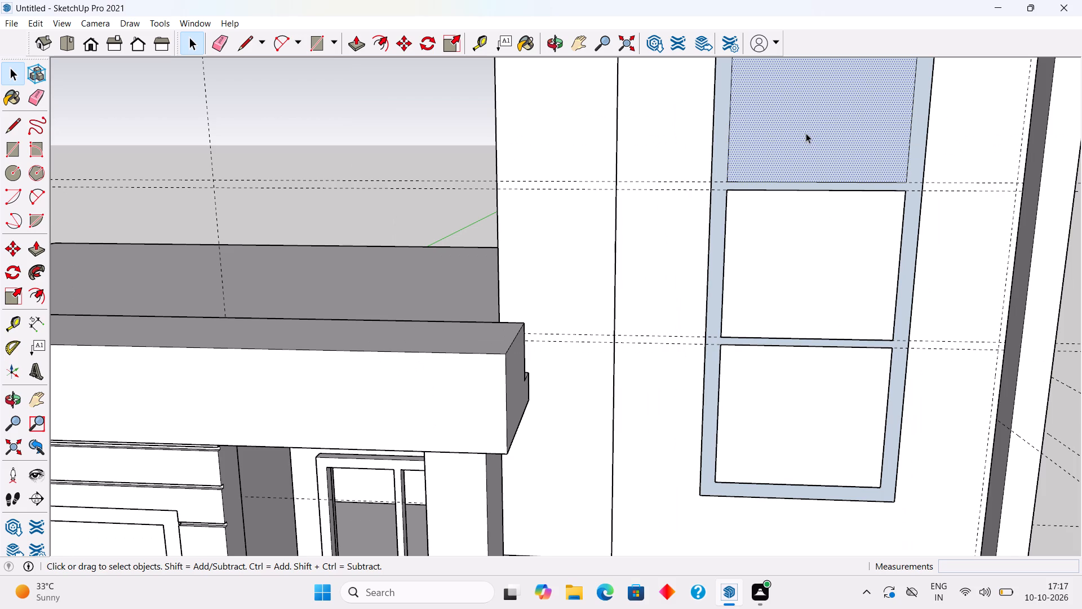
key(Delete)
scroll(806, 133, down, 9)
scroll(822, 187, down, 3)
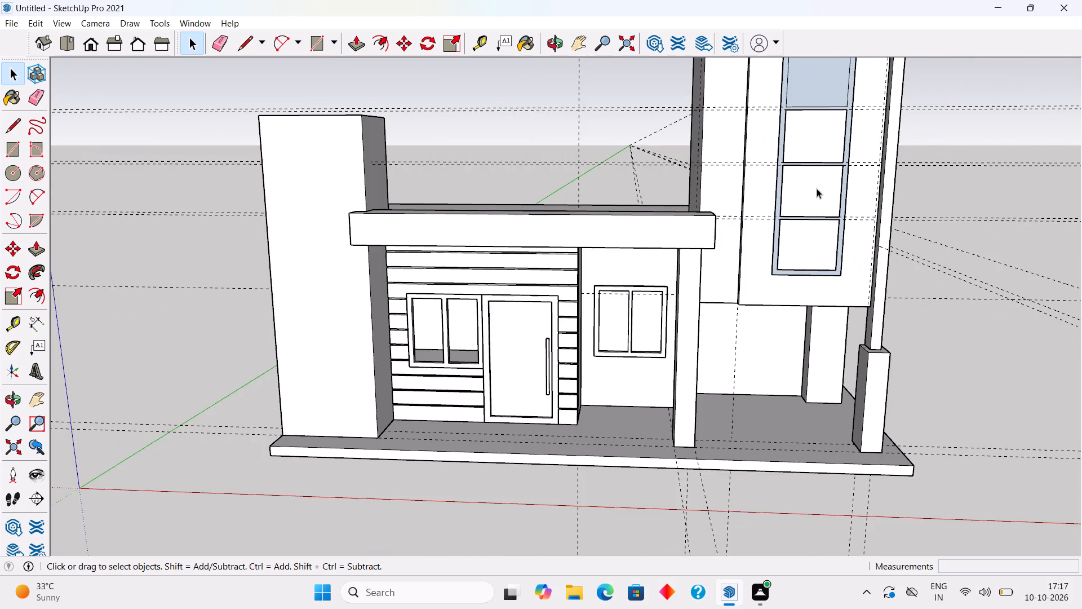
scroll(817, 188, down, 4)
scroll(833, 73, up, 9)
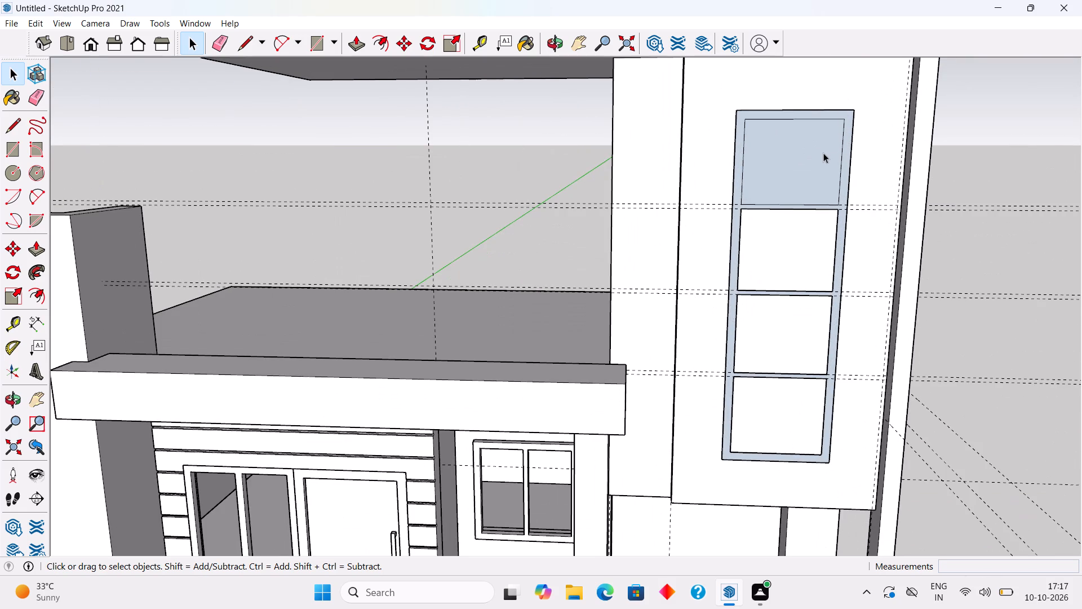
click(823, 153)
key(Delete)
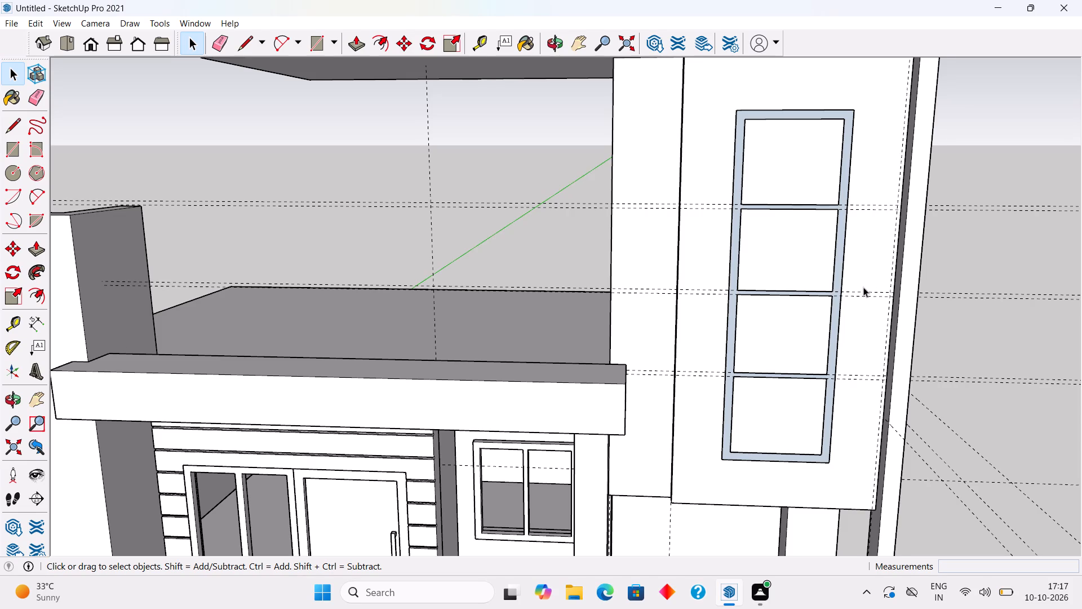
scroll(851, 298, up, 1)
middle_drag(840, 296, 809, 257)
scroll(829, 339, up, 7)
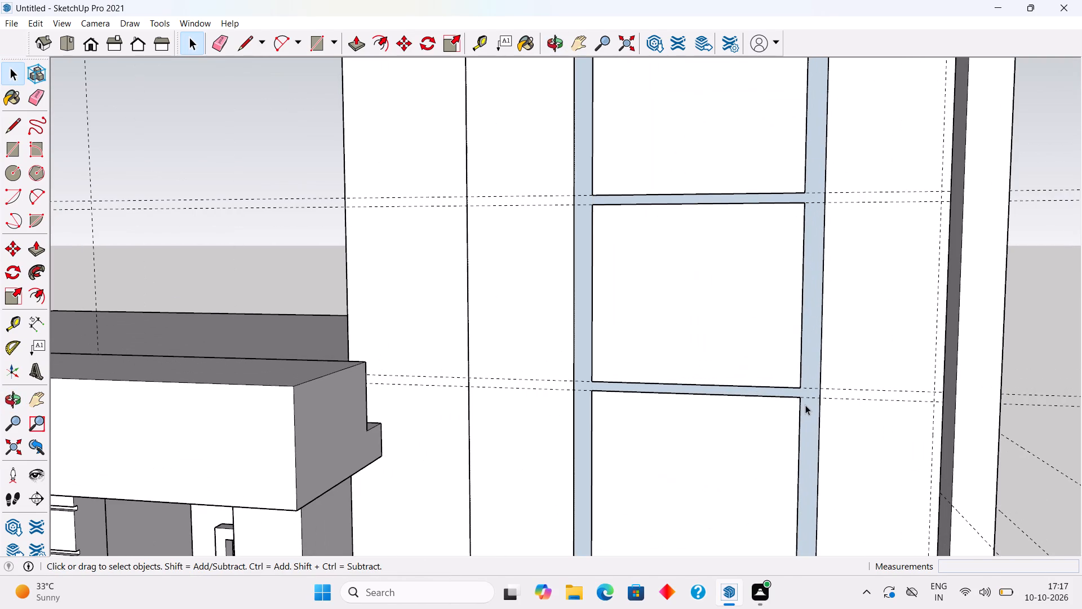
Push/Pull the window's frame and divider face outward by 2".
click(805, 405)
key(p)
click(805, 404)
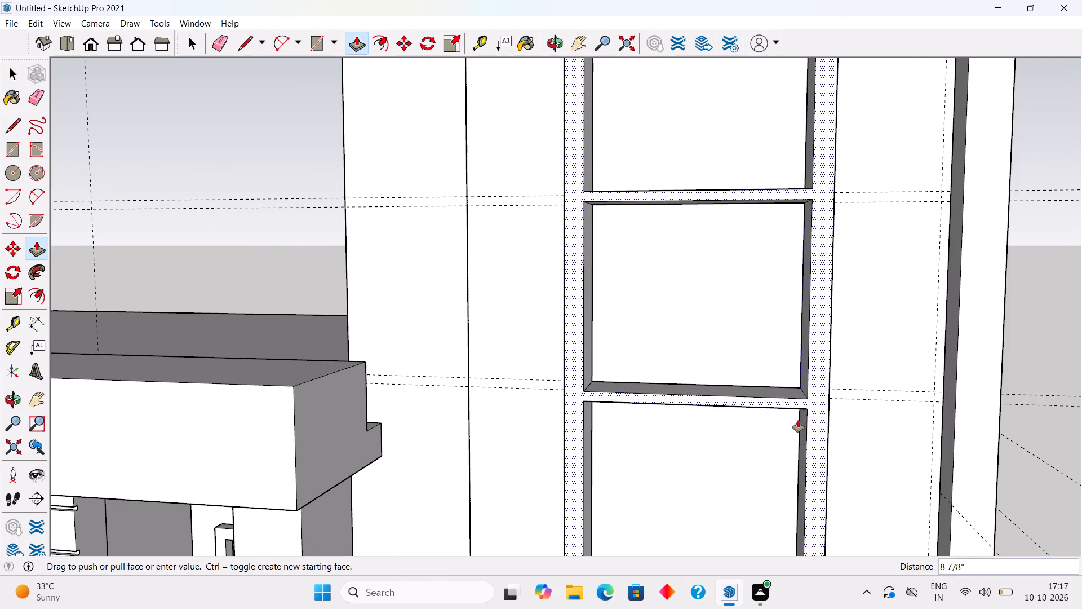
text(2")
key(Return)
key(space)
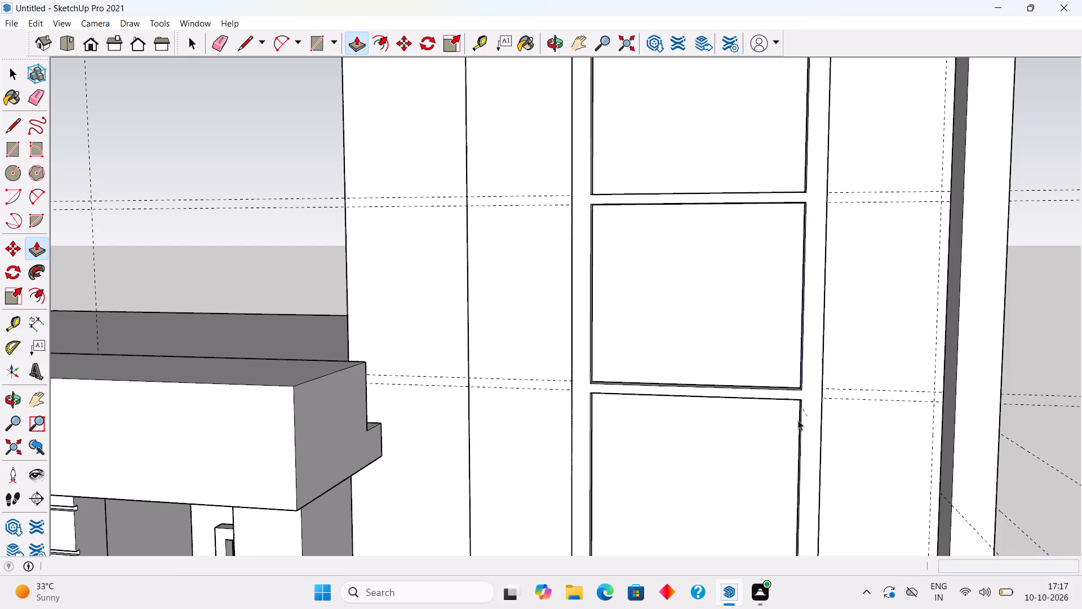
Make a group from all the geometry of the window's frame and dividers.
triple_click(809, 420)
right_click(809, 420)
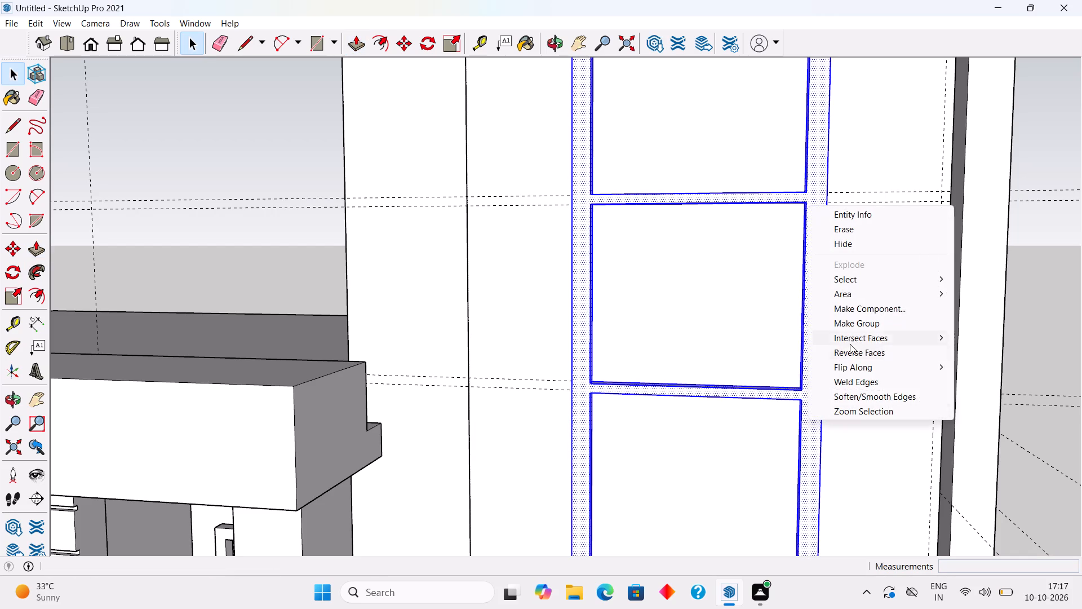
click(853, 325)
Move the window frame group back by its lower outer corner so its front face is flush with the raised panel.
scroll(855, 323, down, 10)
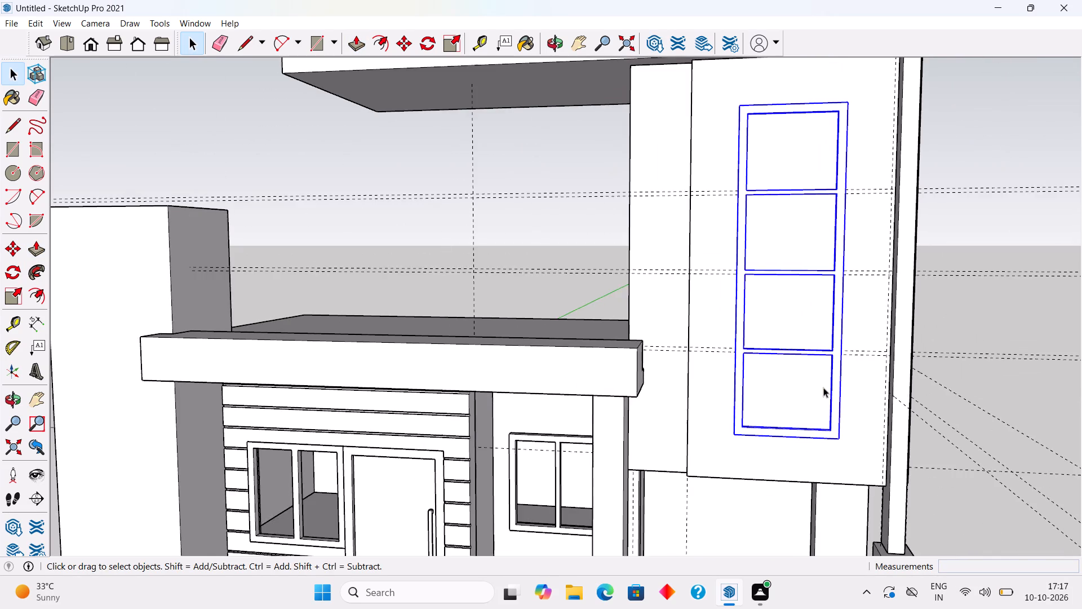
middle_drag(793, 390, 650, 372)
scroll(686, 447, up, 13)
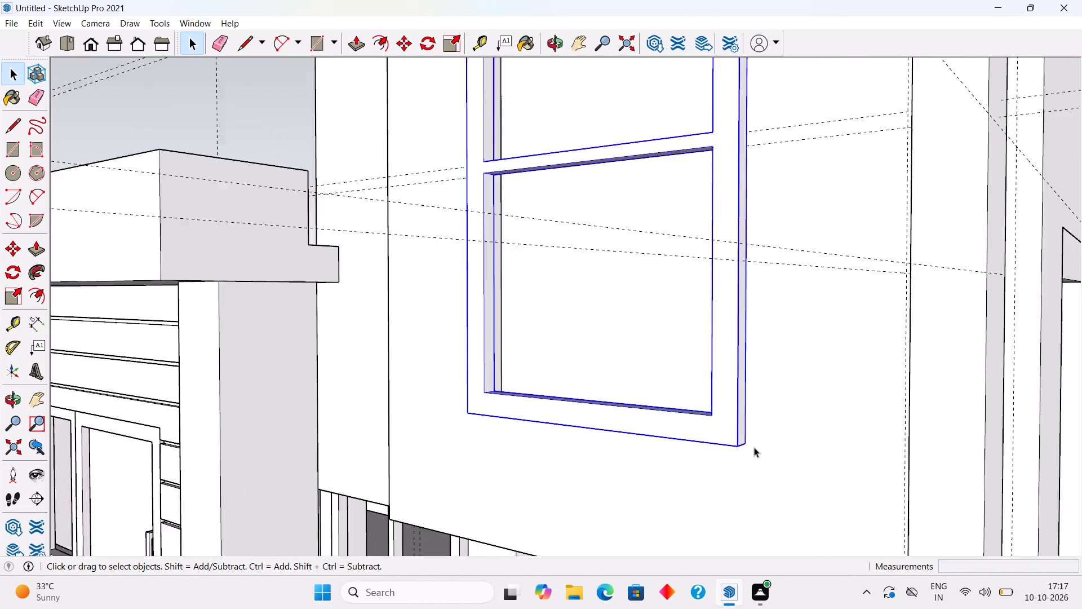
scroll(754, 447, up, 2)
middle_drag(754, 447, 795, 469)
scroll(795, 469, up, 1)
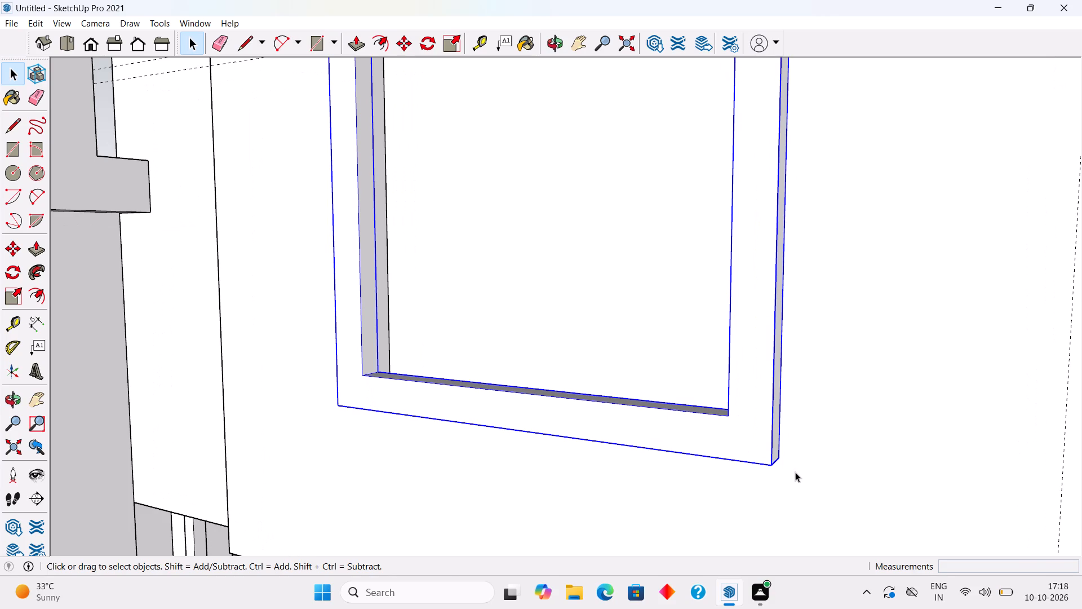
key(m)
click(777, 469)
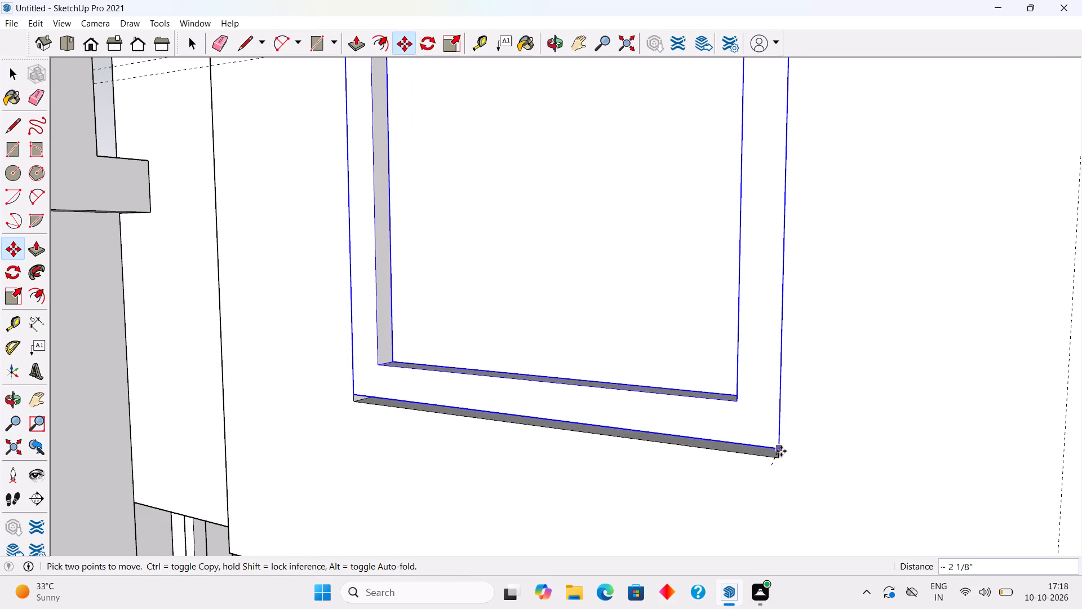
click(781, 456)
click(781, 456)
scroll(773, 460, down, 5)
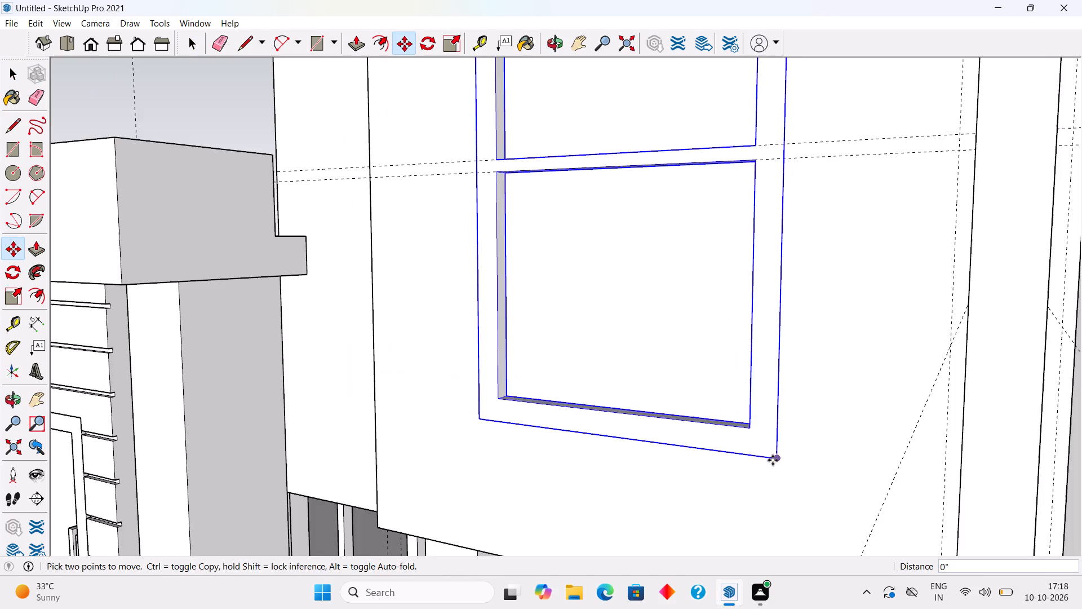
scroll(773, 460, down, 16)
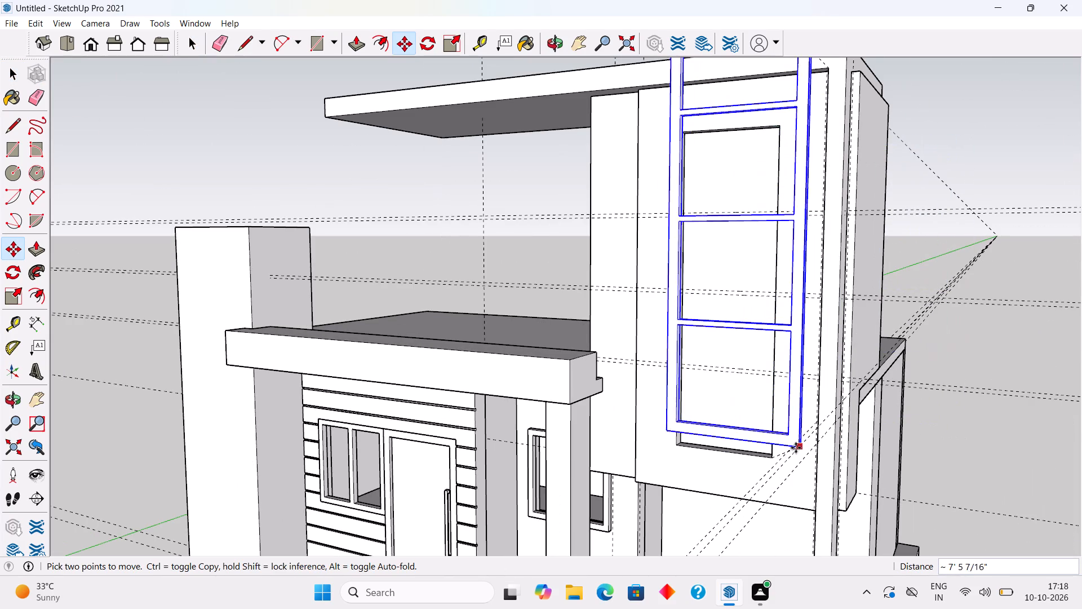
key(space)
click(1014, 465)
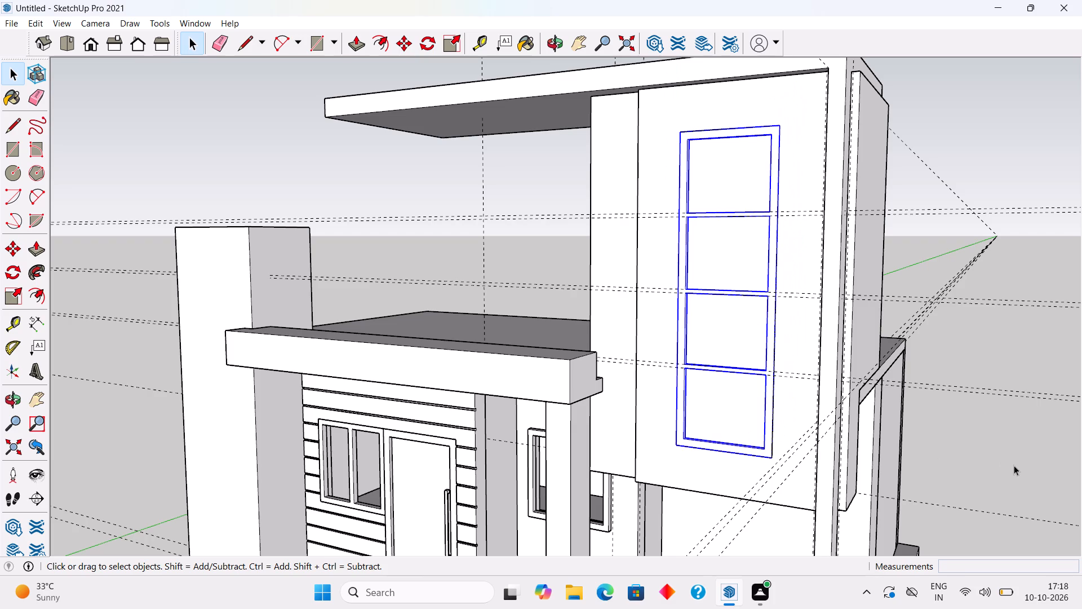
Draw a rectangle filling the window's uppermost pane opening, about 2' 9" by 2' 5".
middle_drag(698, 455, 831, 501)
scroll(831, 501, down, 3)
scroll(793, 304, up, 5)
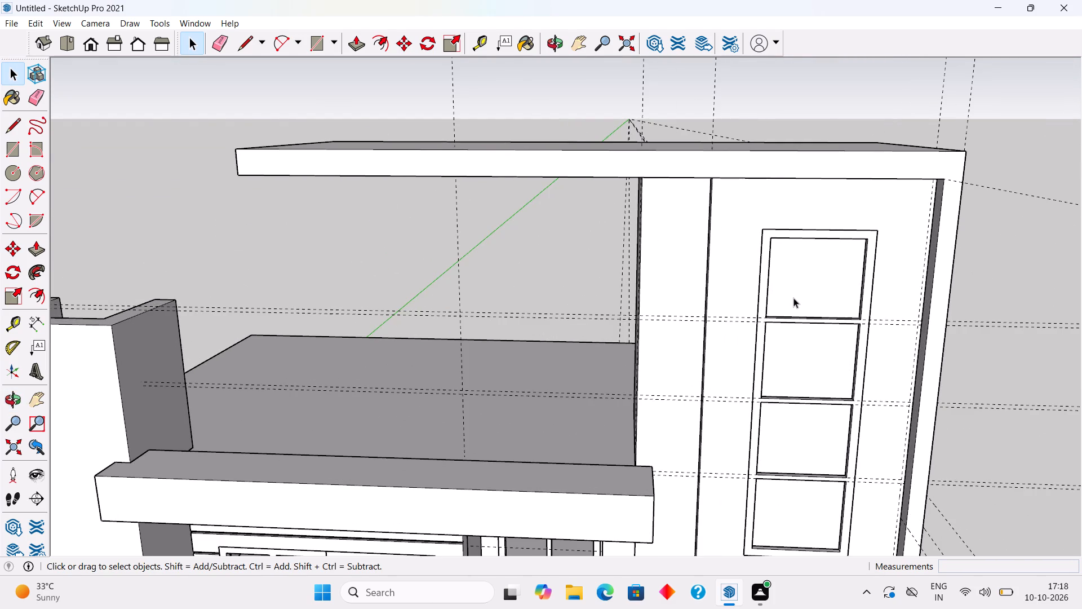
scroll(793, 298, up, 1)
key(r)
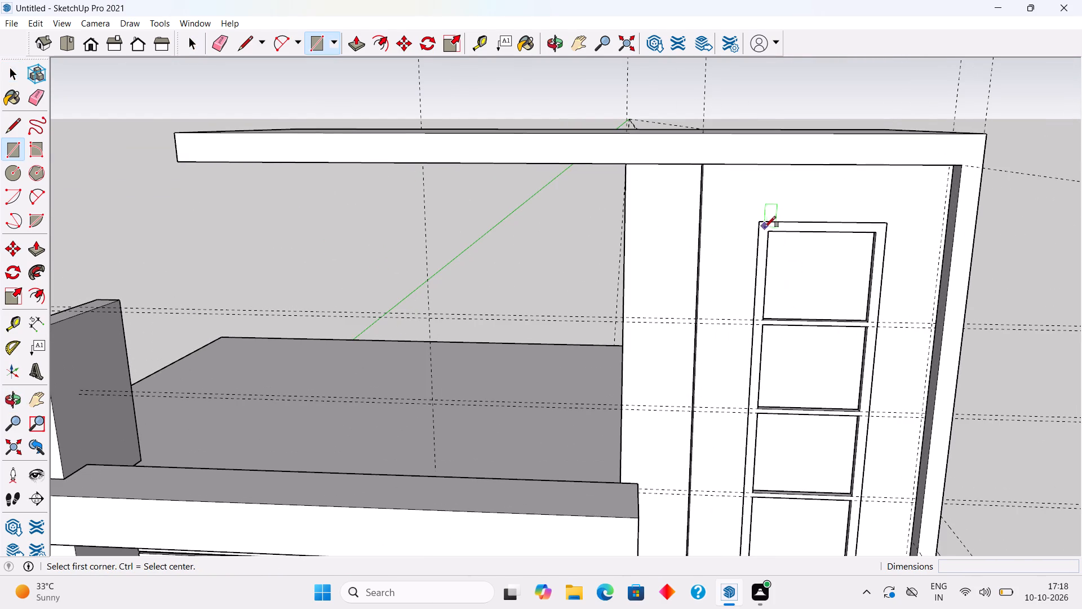
click(768, 233)
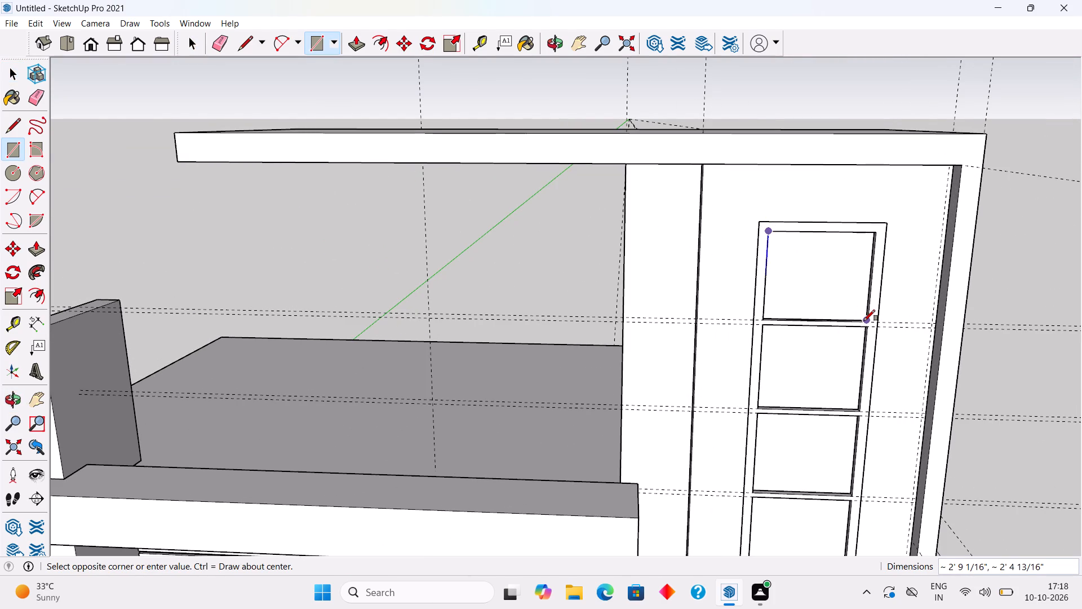
click(864, 321)
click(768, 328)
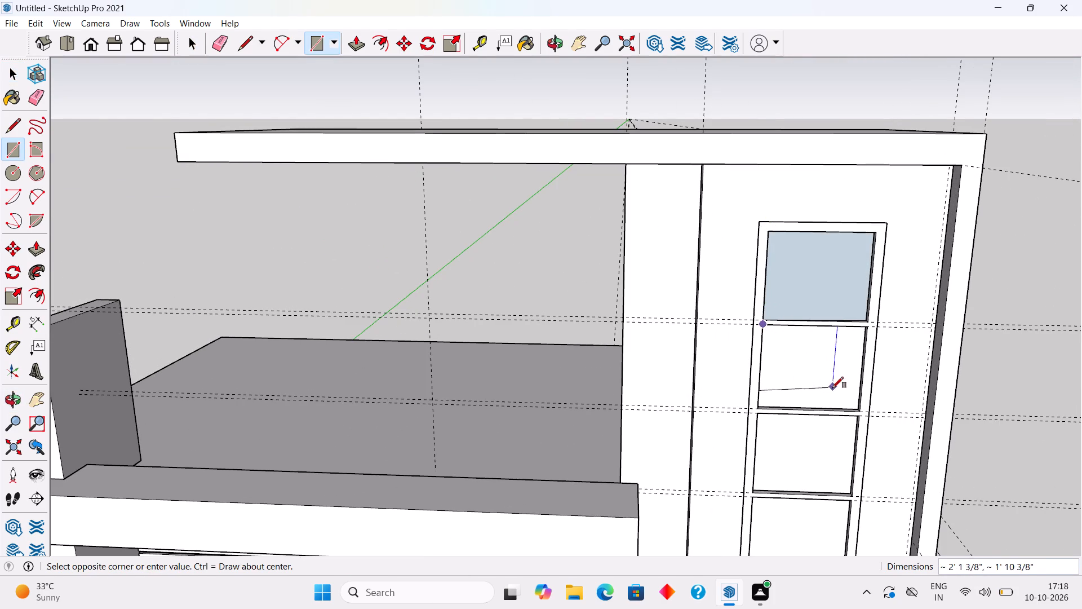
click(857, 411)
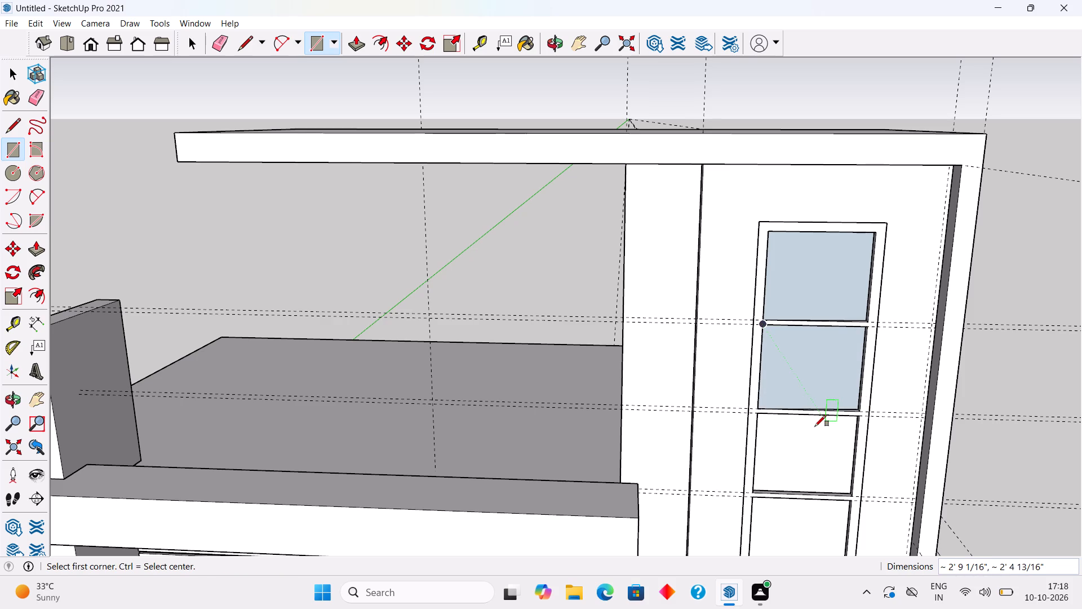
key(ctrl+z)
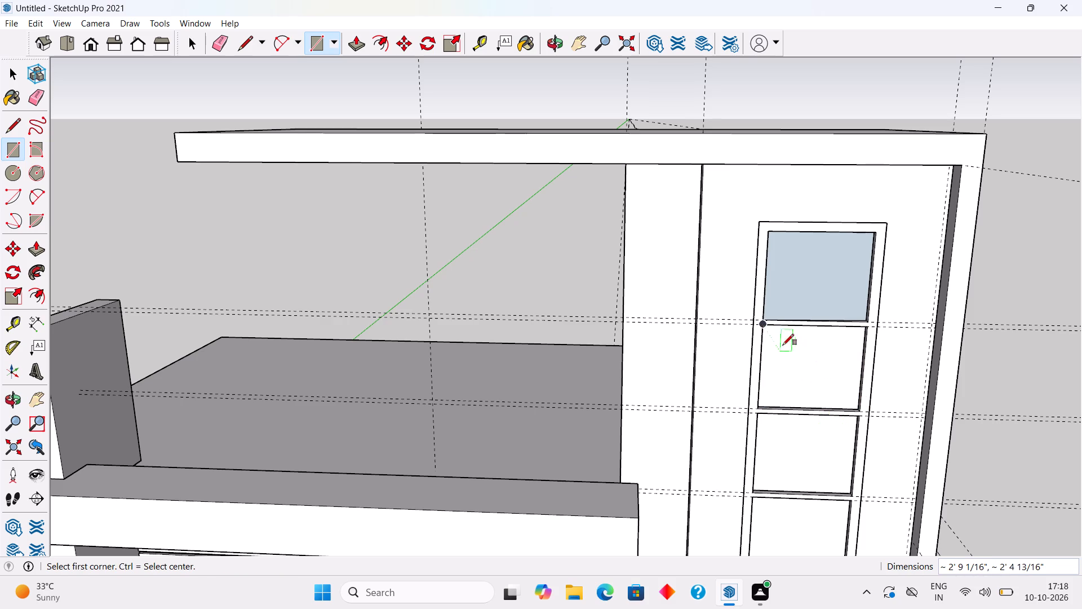
Draw rectangles filling the second and third pane openings from the top, each about 2' 9" by 2' 5".
click(765, 325)
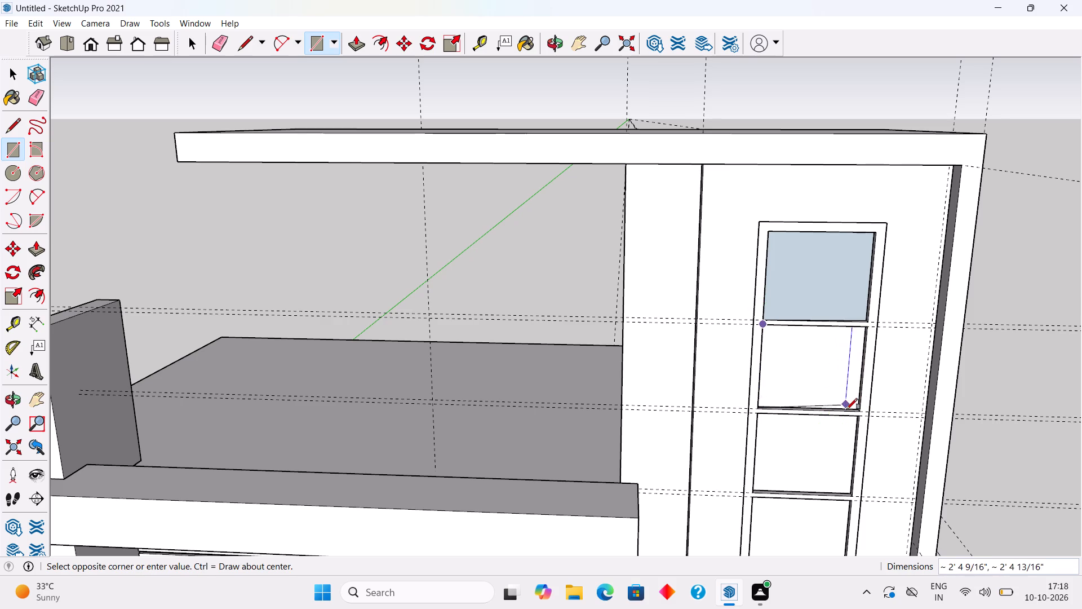
scroll(846, 409, up, 3)
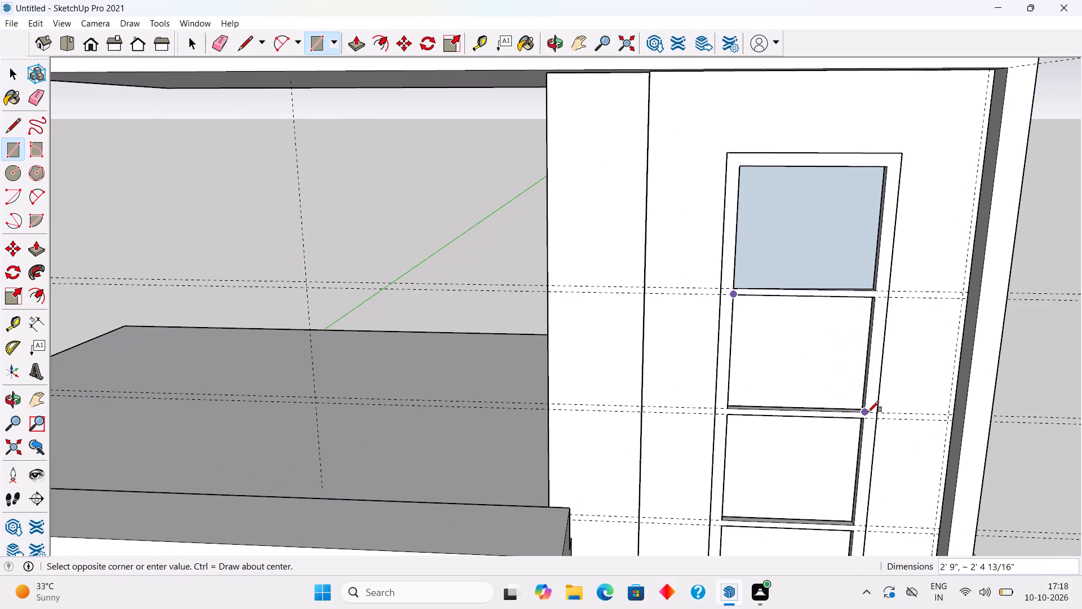
click(868, 412)
click(730, 416)
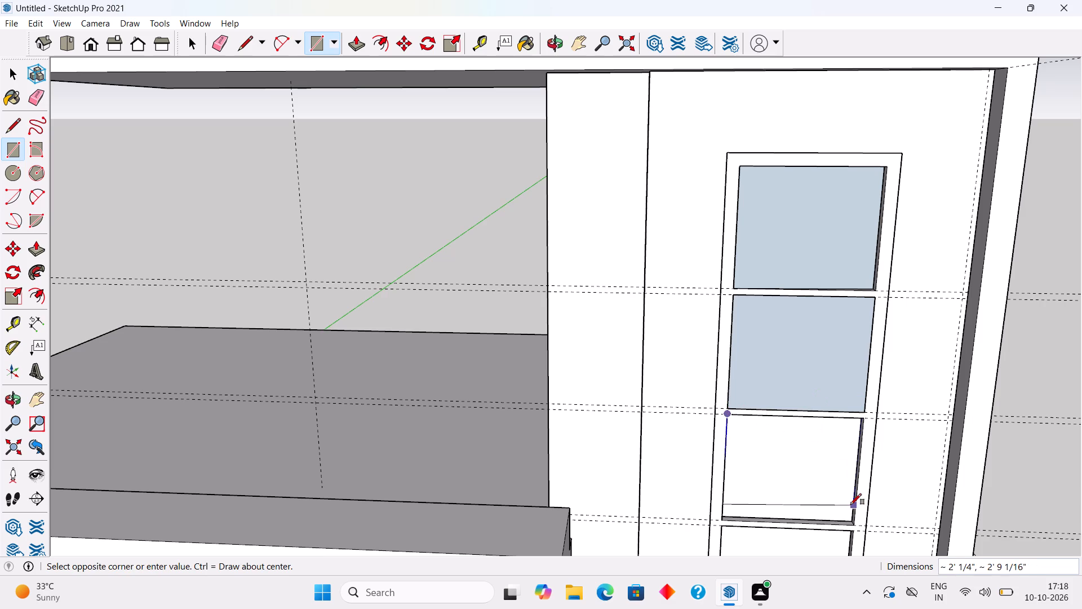
scroll(850, 507, up, 3)
click(855, 529)
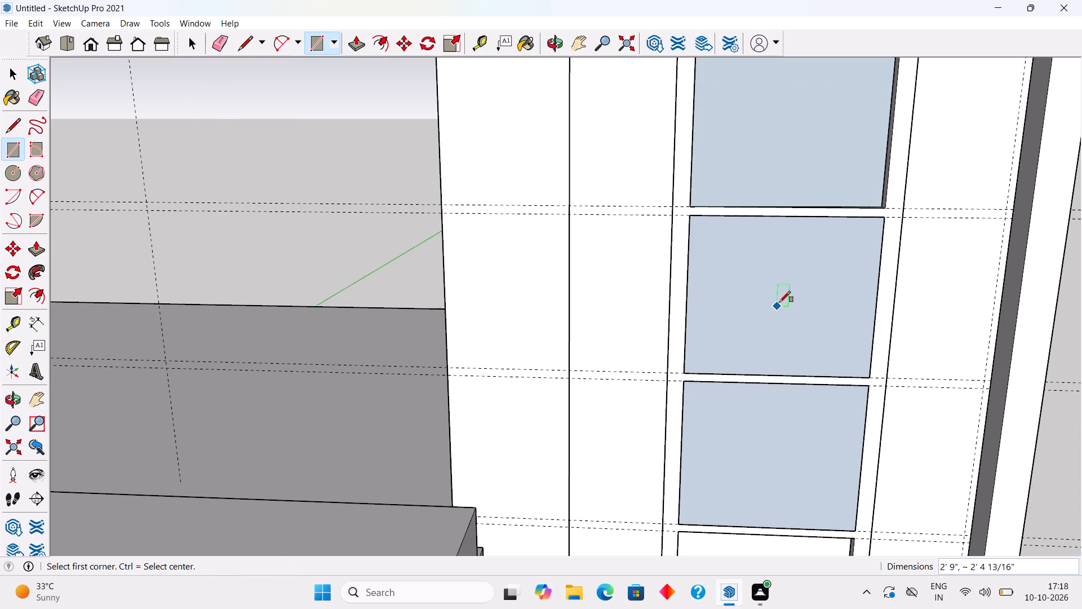
Draw a rectangle filling the window's lowest pane opening, about 2' 9" by 2' 5".
scroll(780, 299, down, 11)
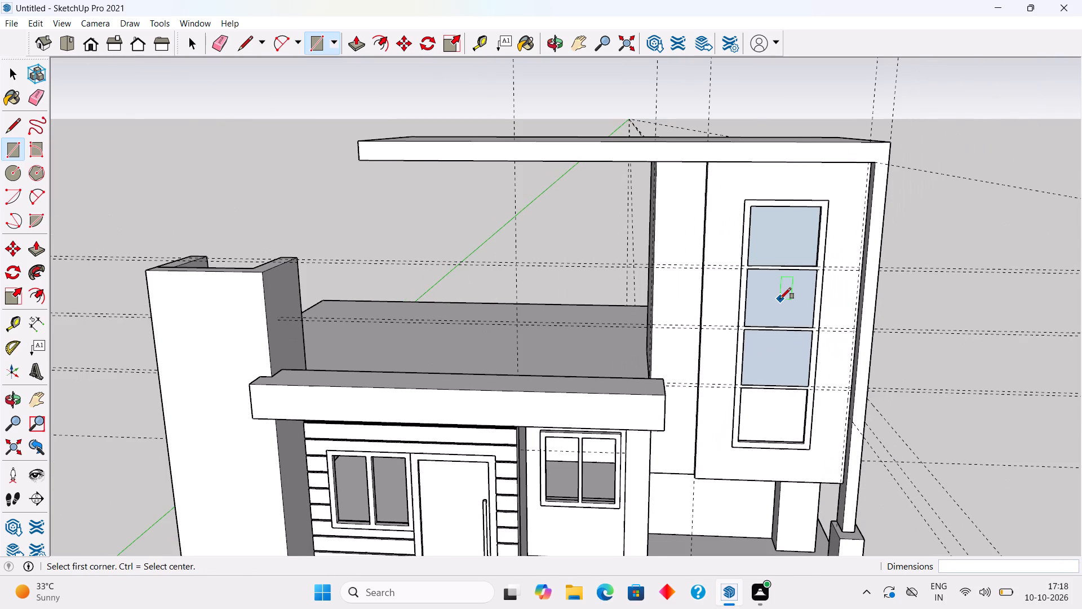
scroll(780, 299, down, 1)
scroll(824, 437, up, 5)
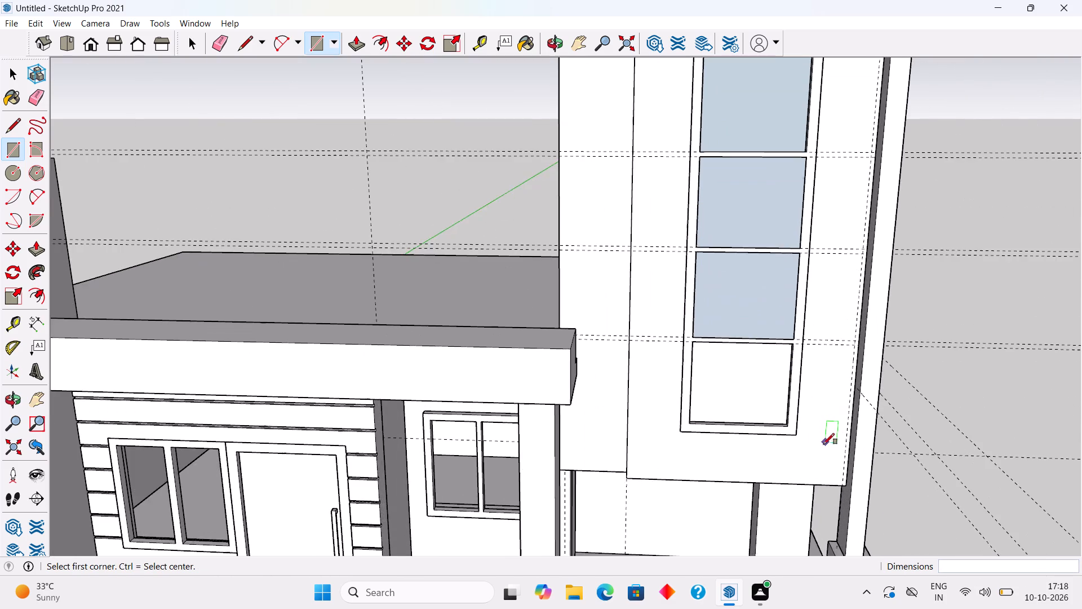
scroll(818, 450, up, 5)
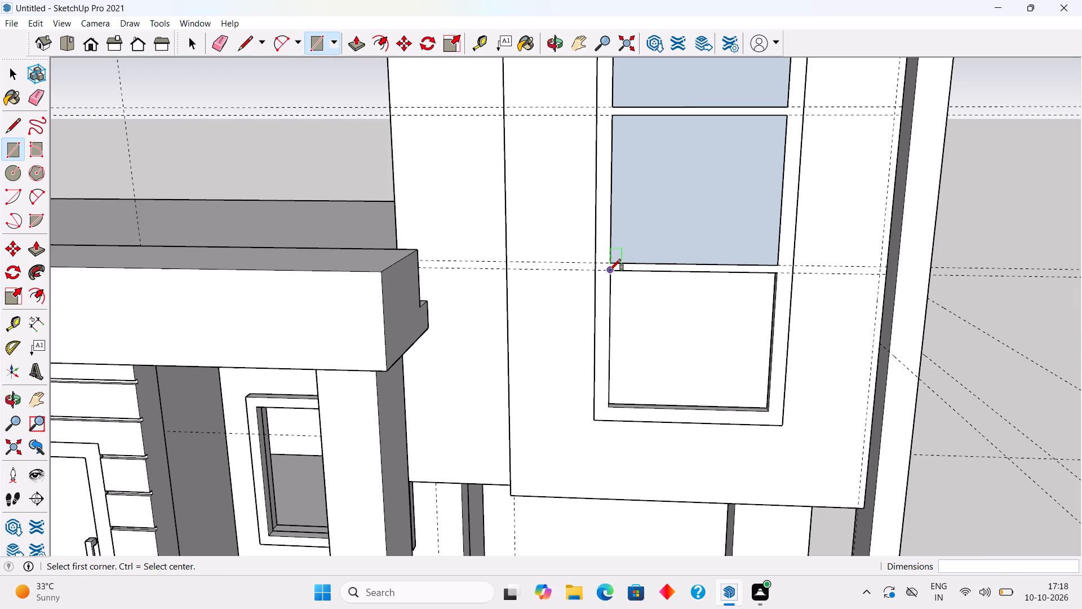
click(610, 270)
click(766, 406)
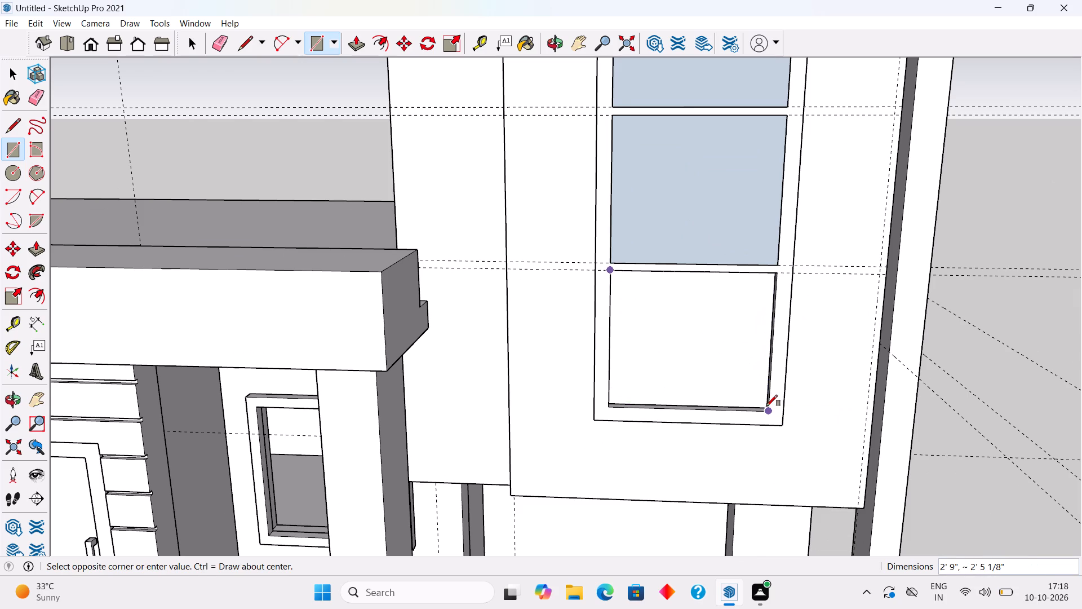
key(space)
Make separate groups of the lowest pane and the pane directly above it.
triple_click(753, 394)
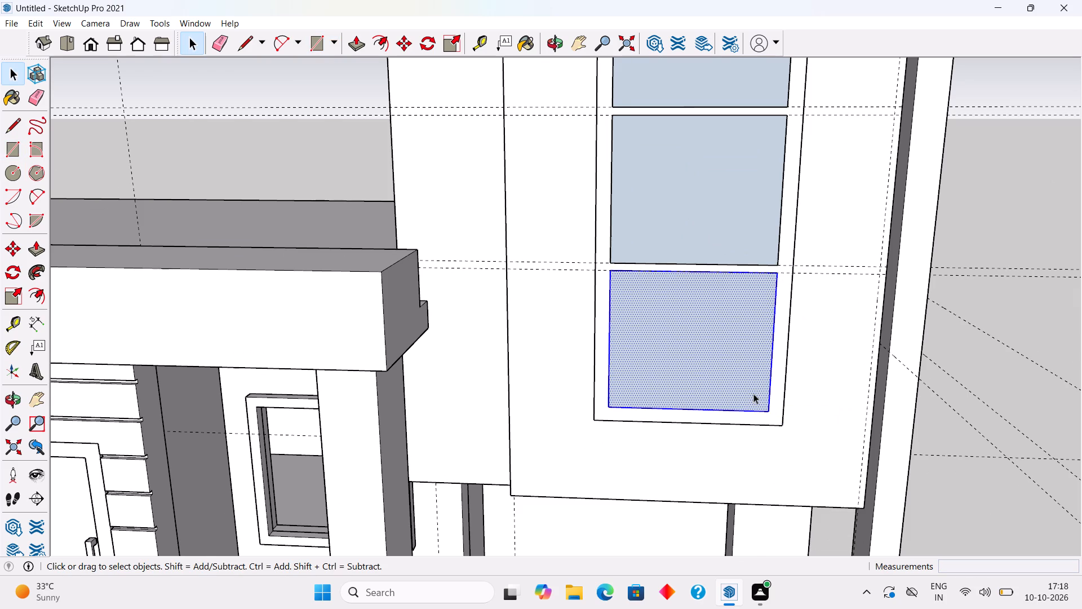
right_click(753, 393)
click(779, 311)
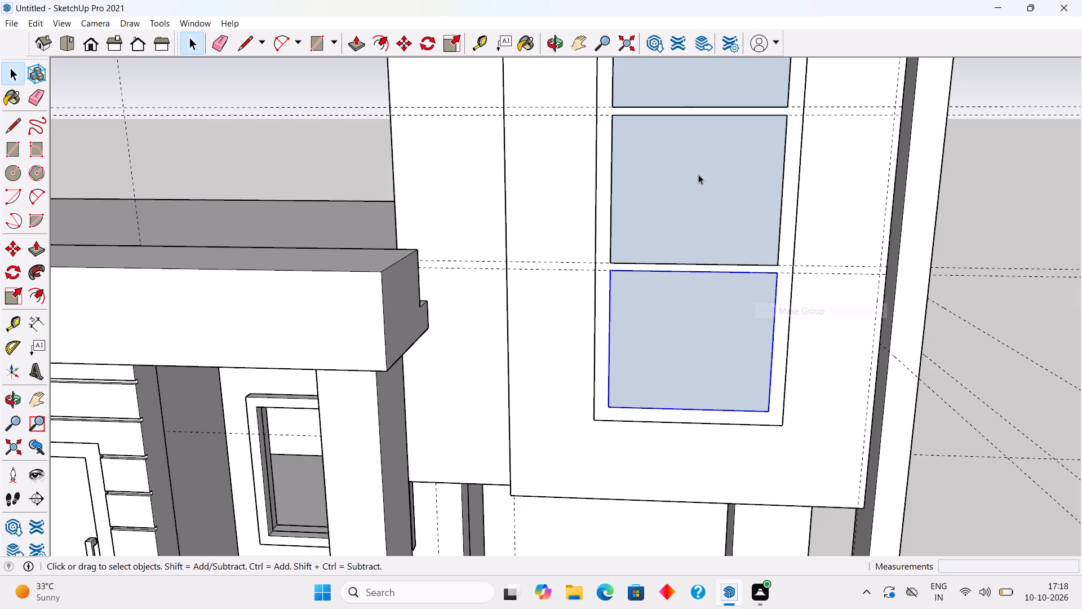
triple_click(698, 174)
right_click(698, 174)
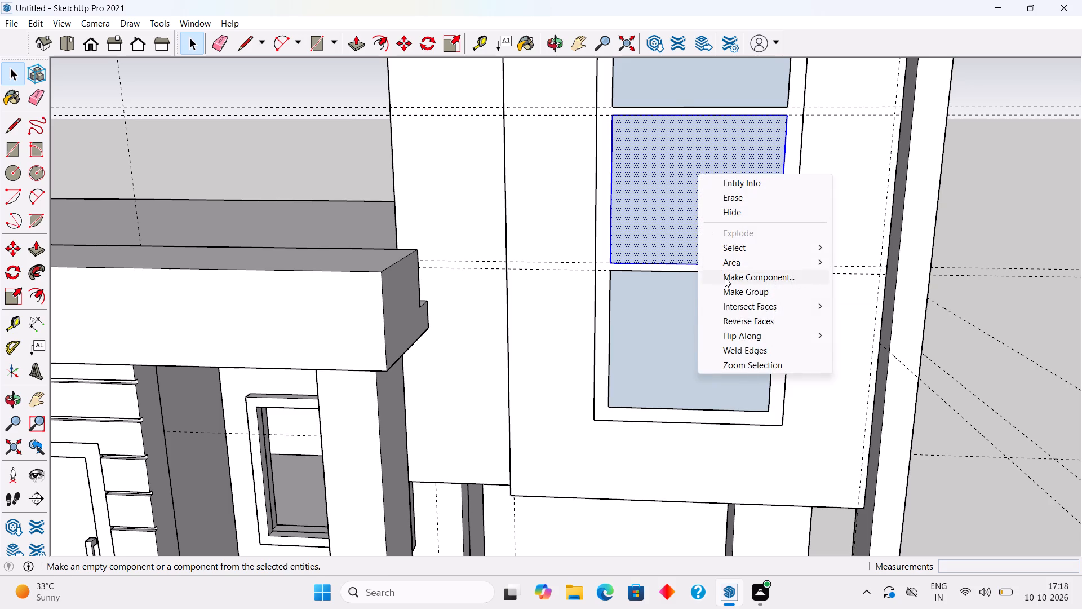
click(727, 288)
Make separate groups of the uppermost pane and the pane directly below it.
scroll(727, 288, down, 3)
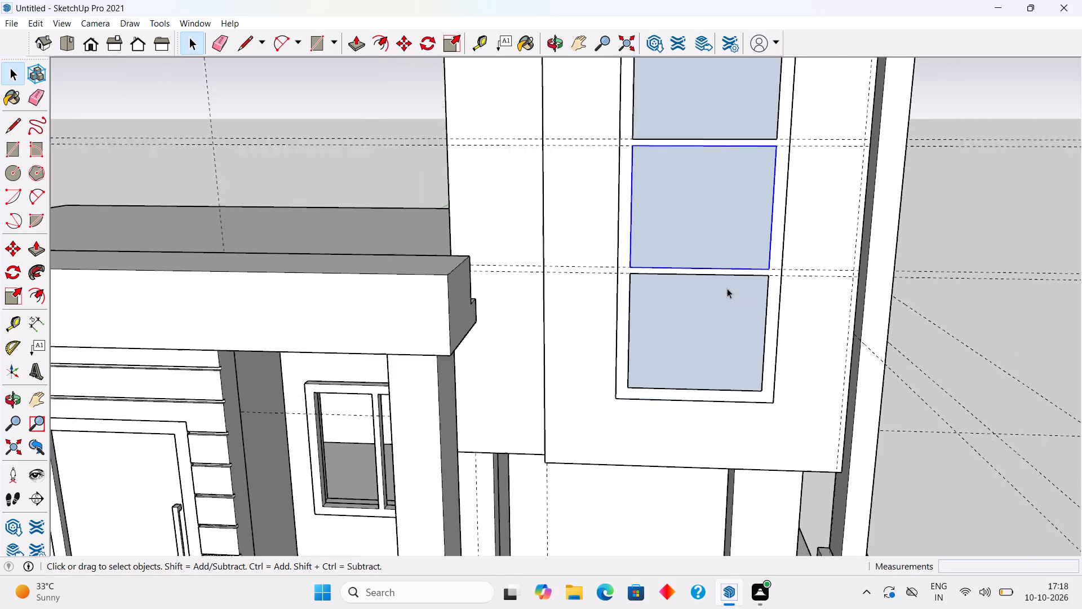
scroll(727, 288, down, 7)
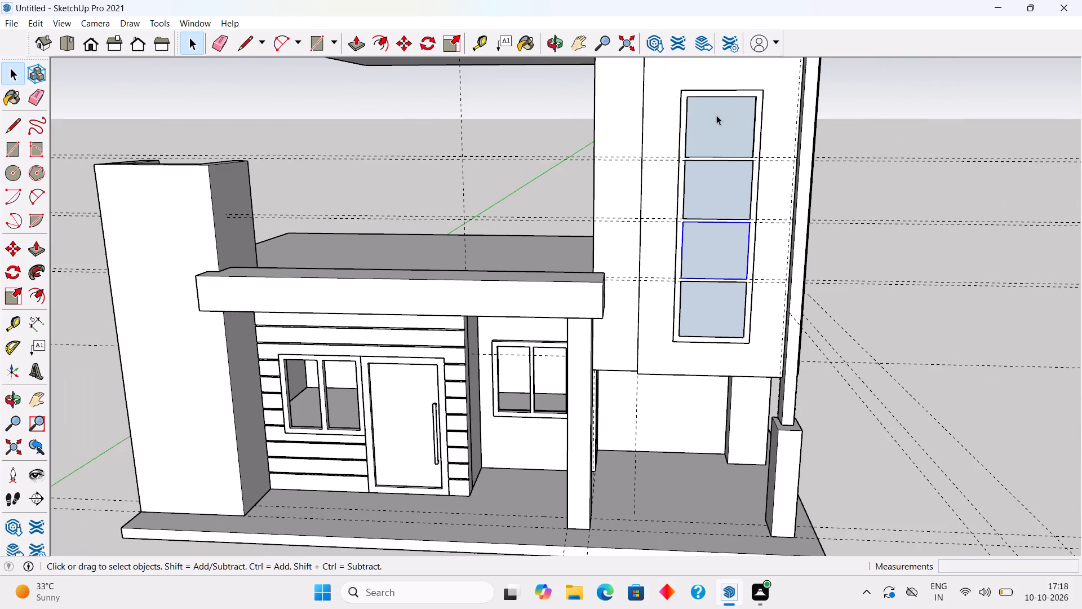
scroll(716, 115, up, 4)
triple_click(717, 123)
right_click(717, 123)
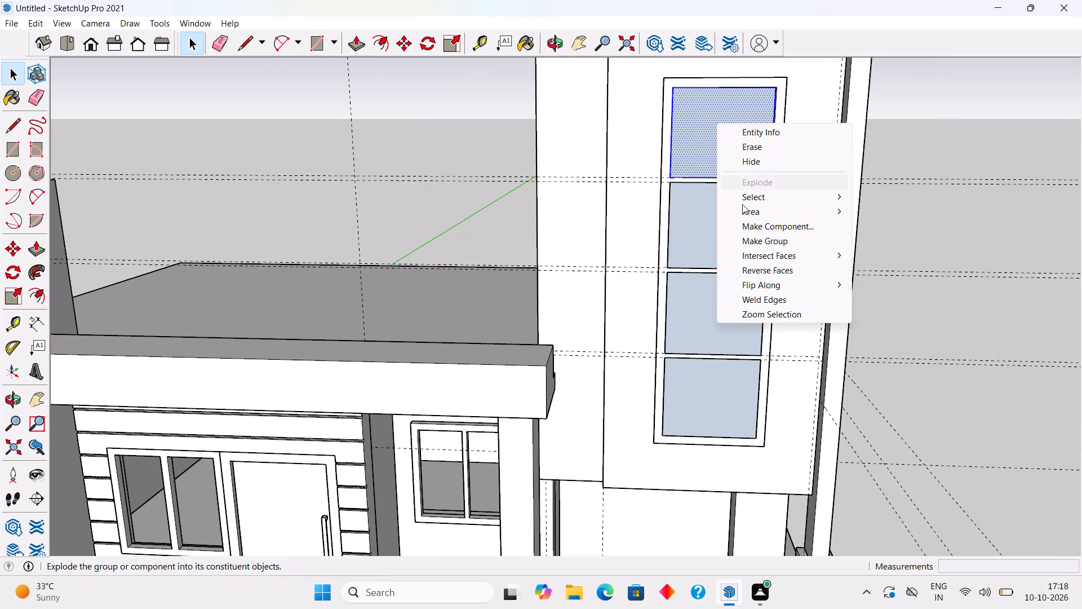
click(753, 247)
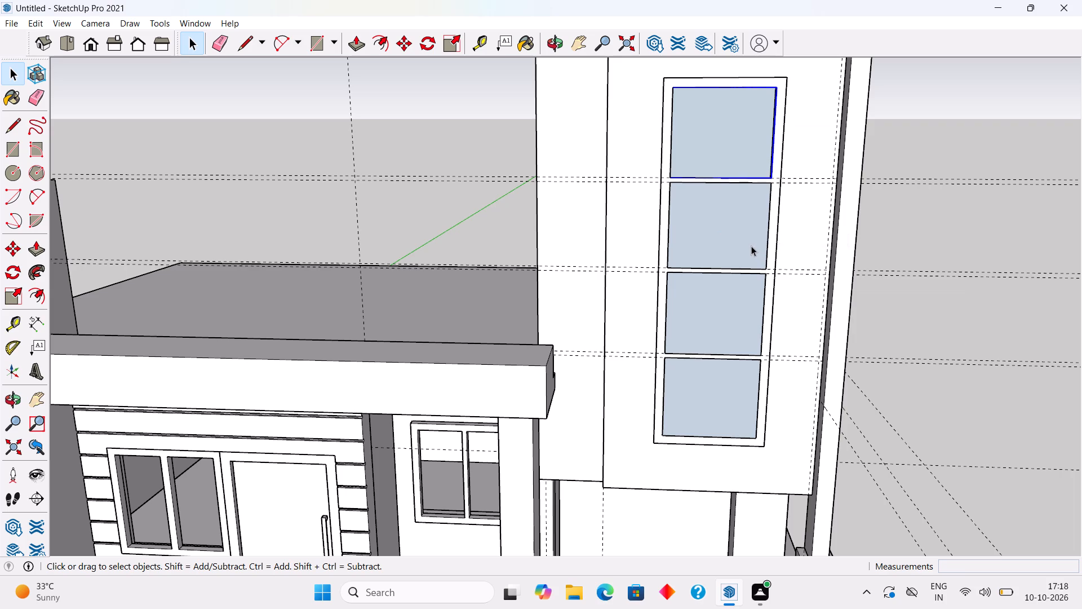
triple_click(751, 246)
right_click(751, 246)
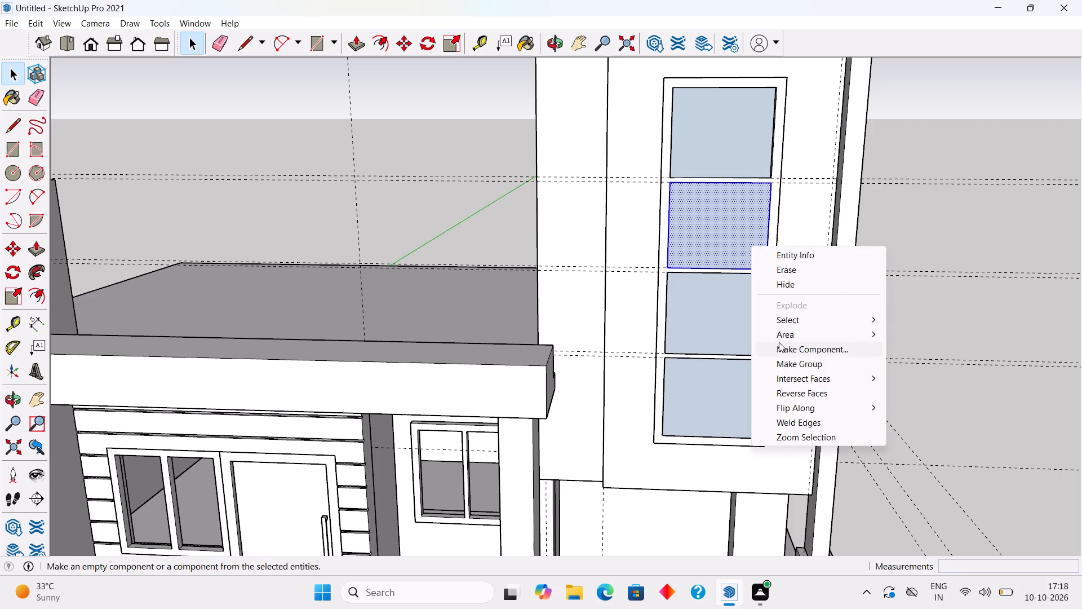
click(787, 362)
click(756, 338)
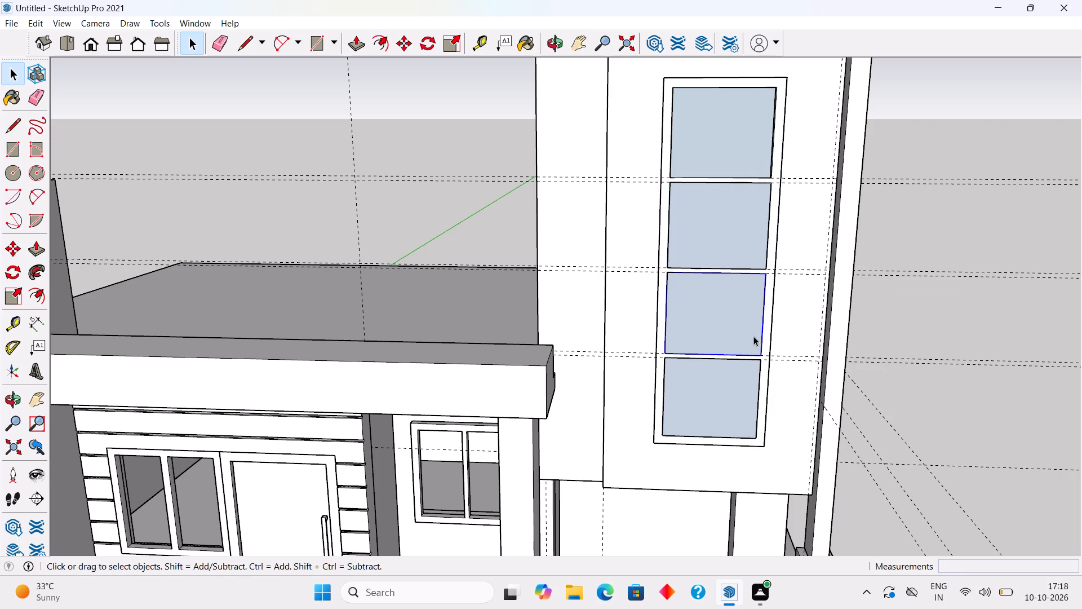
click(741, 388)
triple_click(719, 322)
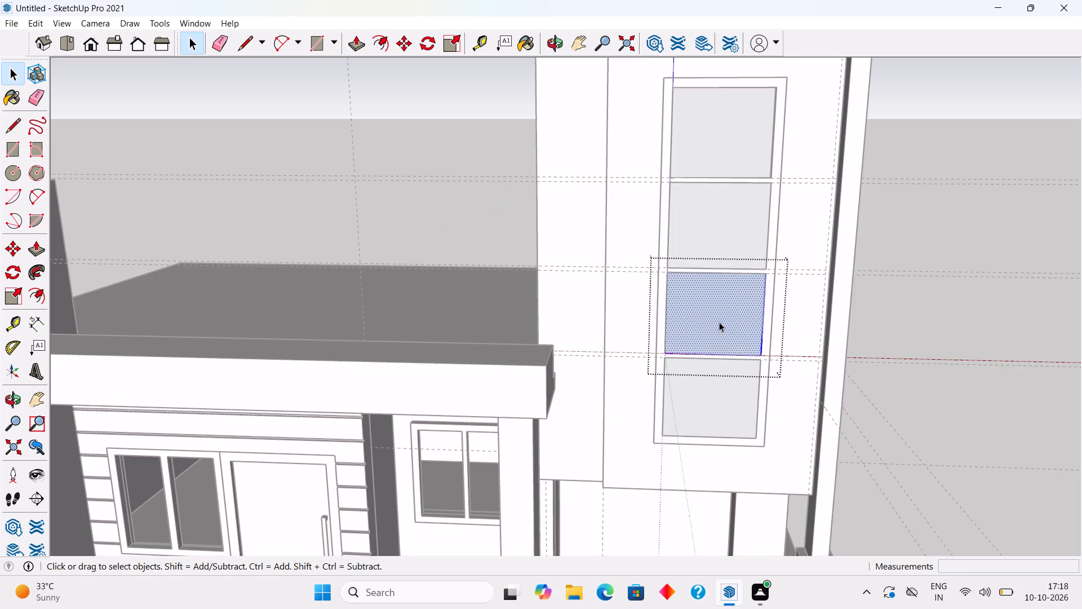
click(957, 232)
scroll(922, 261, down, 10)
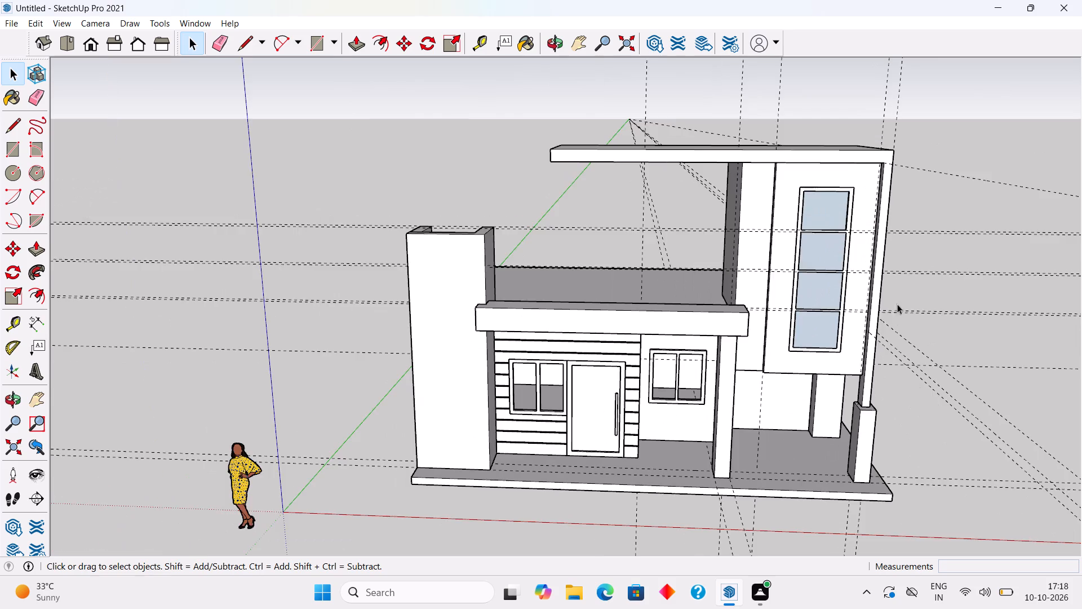
Examine the house front, the projecting roof slab and the tall box with its four-pane window from several angles.
middle_drag(894, 314, 828, 206)
scroll(828, 206, up, 1)
middle_drag(832, 275, 929, 302)
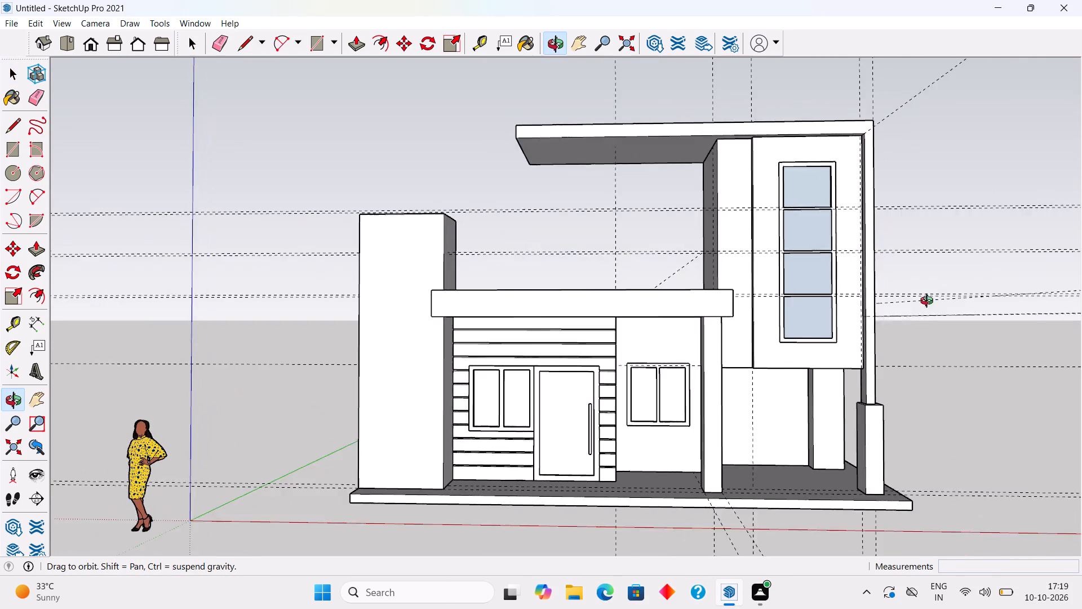
middle_drag(929, 302, 948, 342)
scroll(948, 342, up, 2)
scroll(948, 342, down, 5)
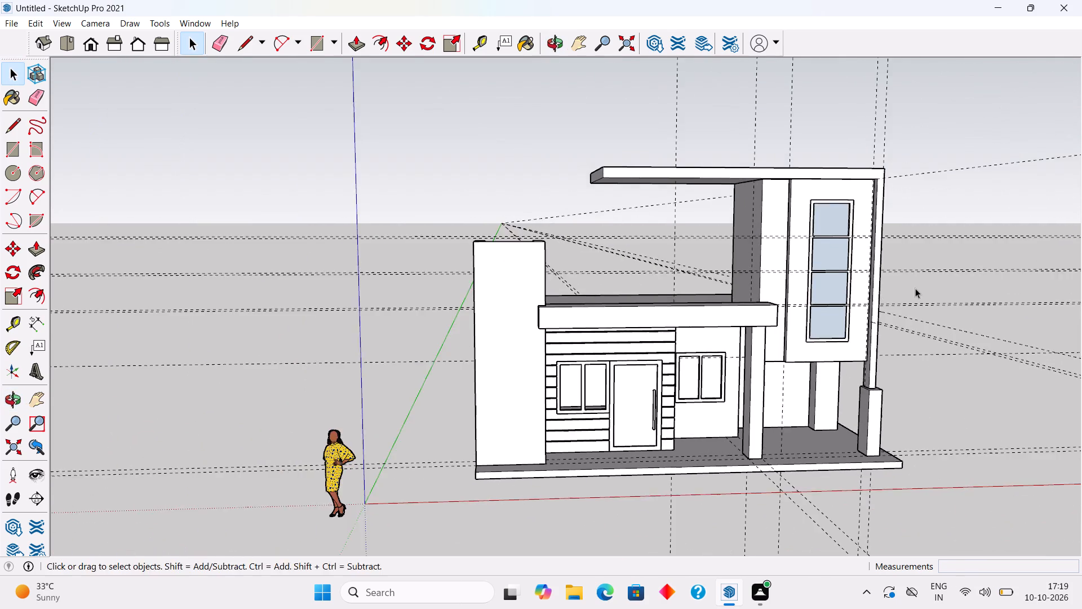
middle_drag(885, 281, 725, 258)
scroll(725, 258, up, 2)
middle_drag(748, 258, 865, 219)
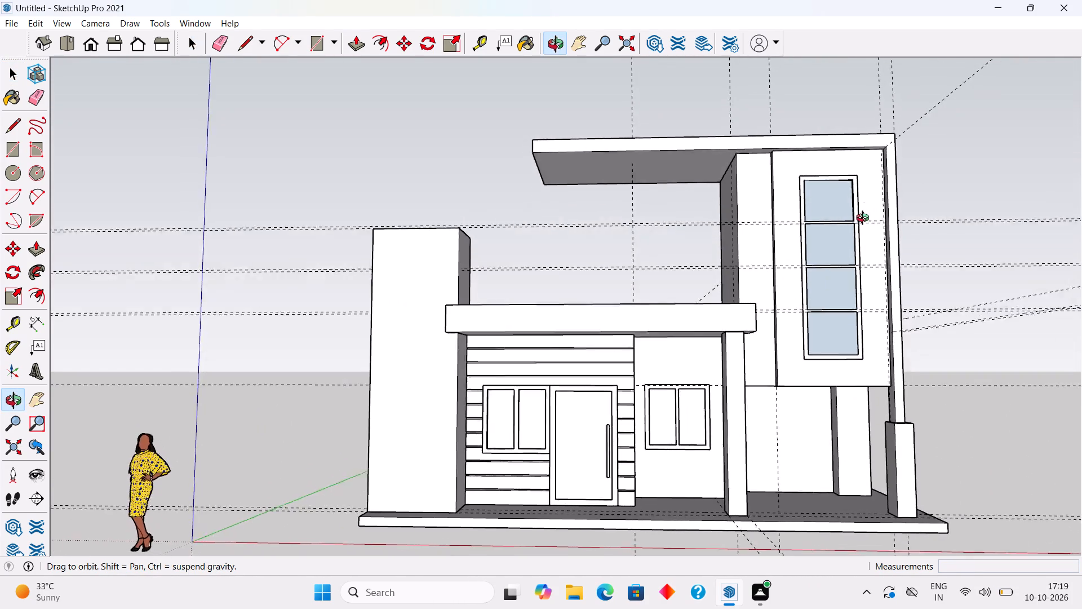
middle_drag(865, 219, 827, 132)
scroll(635, 178, up, 5)
Place a guide about 11' 10" from the projecting roof slab's free end edge, where its underside meets the tall box's side wall.
click(695, 183)
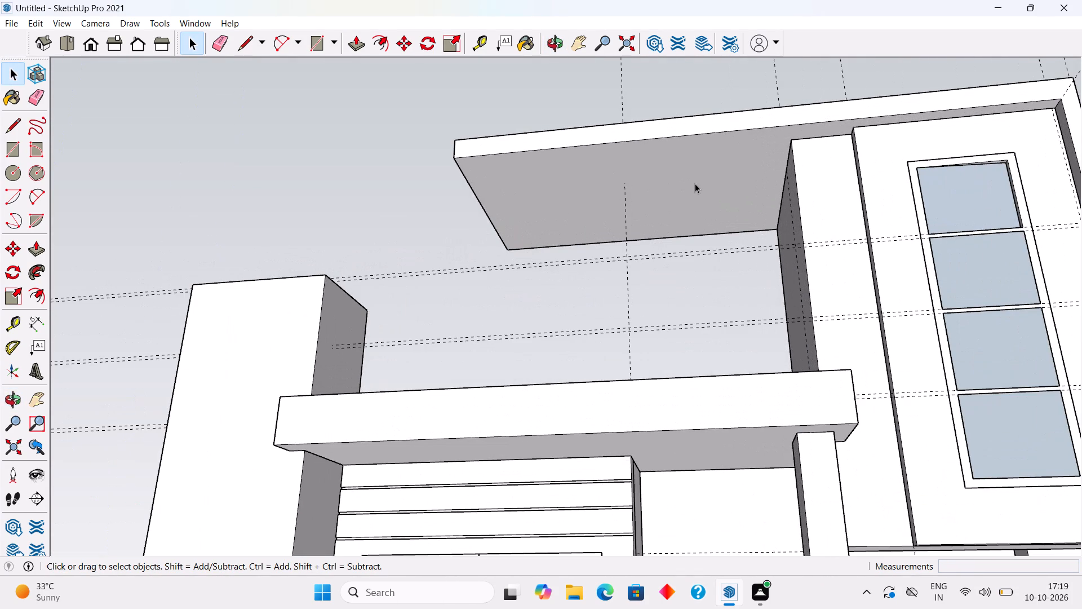
middle_drag(774, 177, 773, 151)
scroll(773, 151, up, 2)
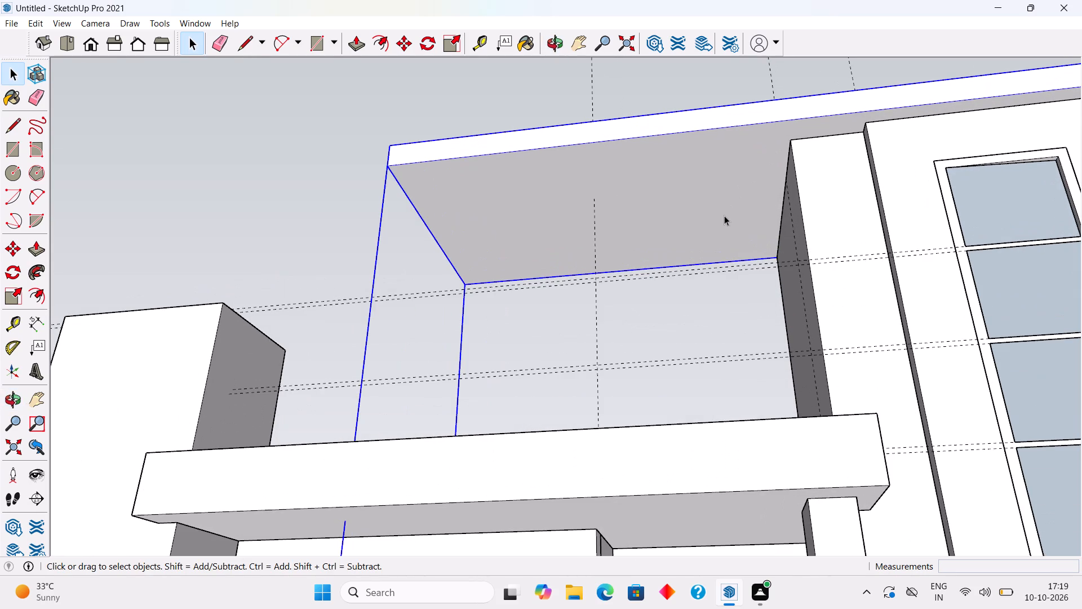
key(t)
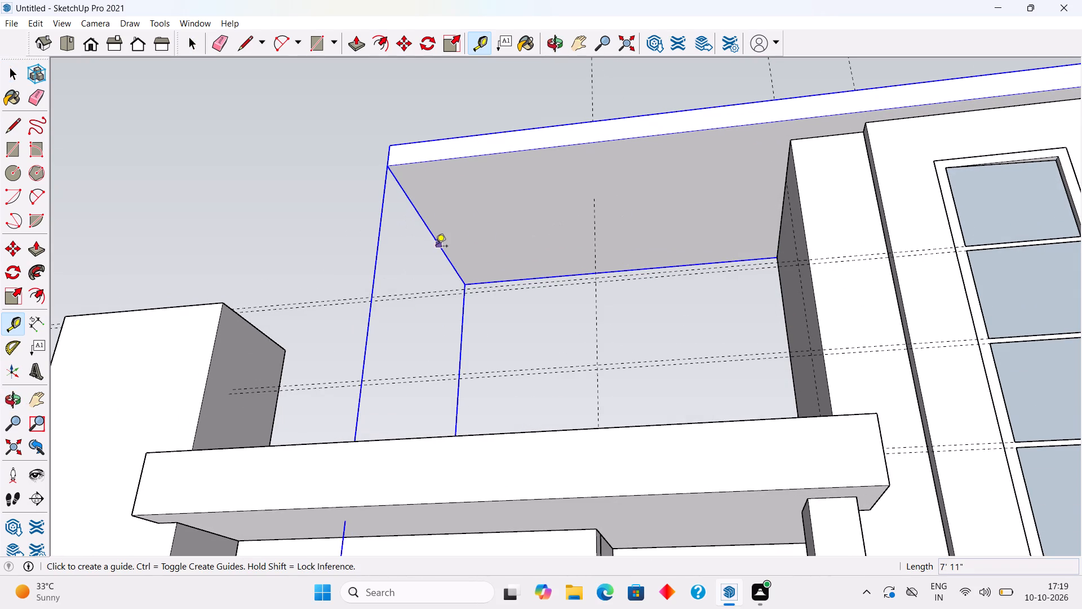
click(436, 247)
click(786, 224)
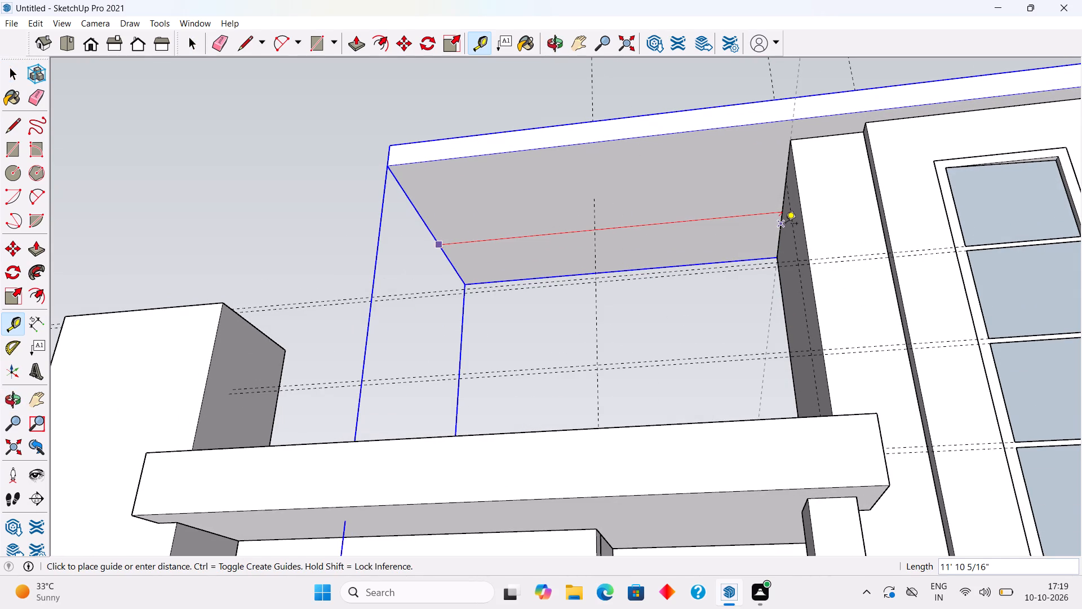
key(space)
click(596, 98)
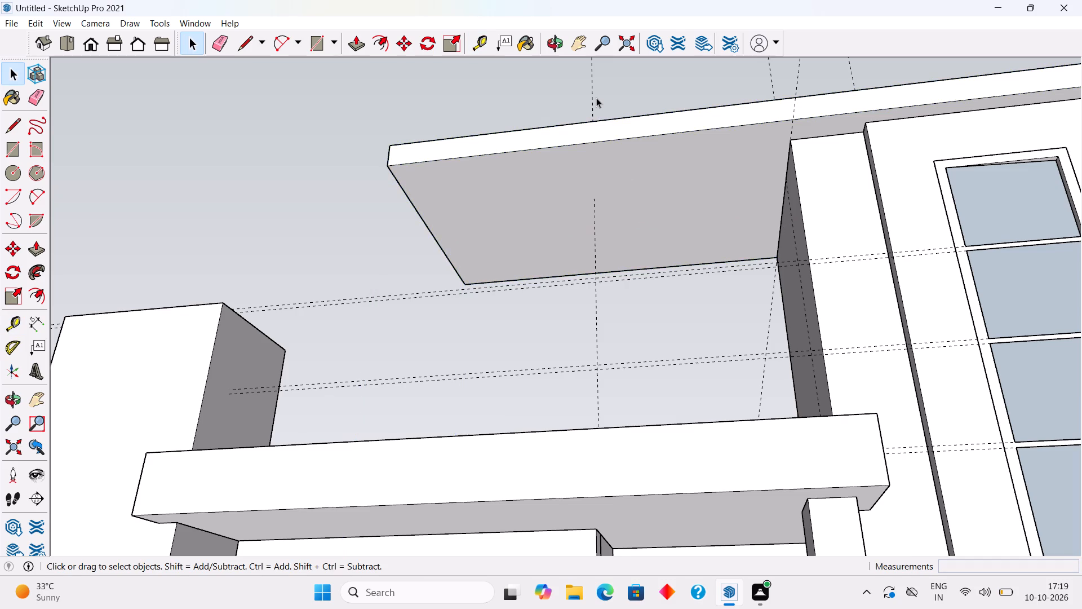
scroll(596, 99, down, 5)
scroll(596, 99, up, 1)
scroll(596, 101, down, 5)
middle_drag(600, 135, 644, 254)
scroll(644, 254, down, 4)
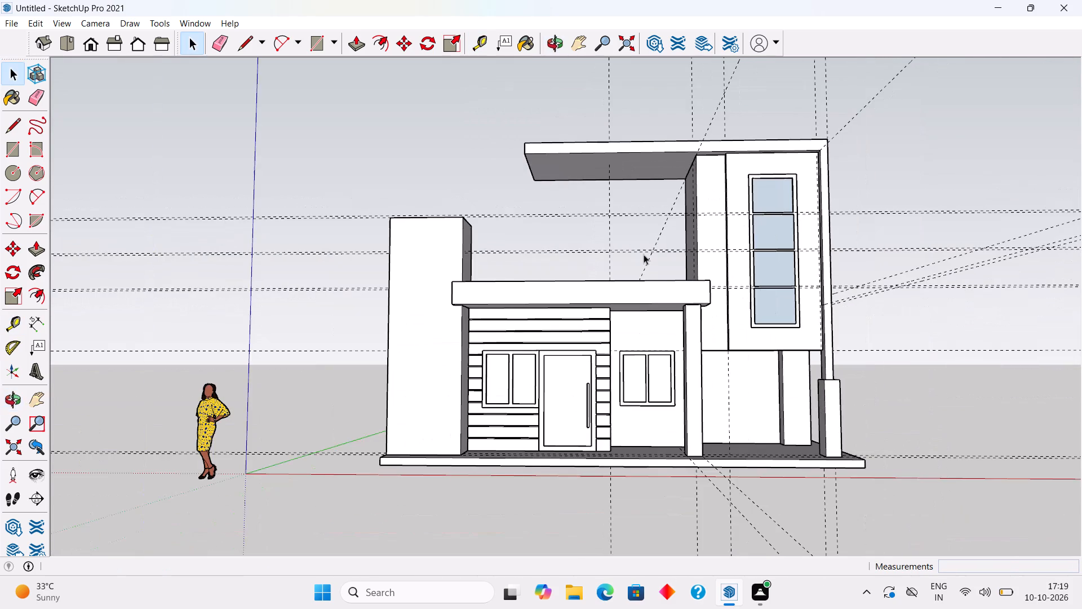
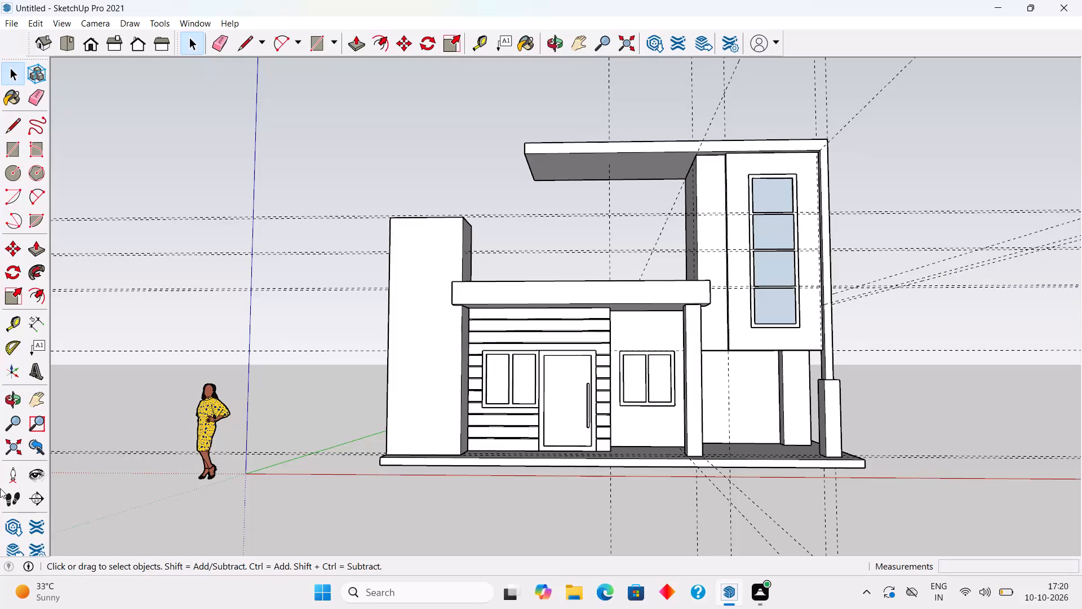
Examine the house front, the porch and its columns from several angles.
scroll(0, 481, up, 1)
scroll(731, 352, up, 1)
scroll(704, 444, up, 2)
scroll(693, 385, up, 16)
scroll(641, 348, down, 12)
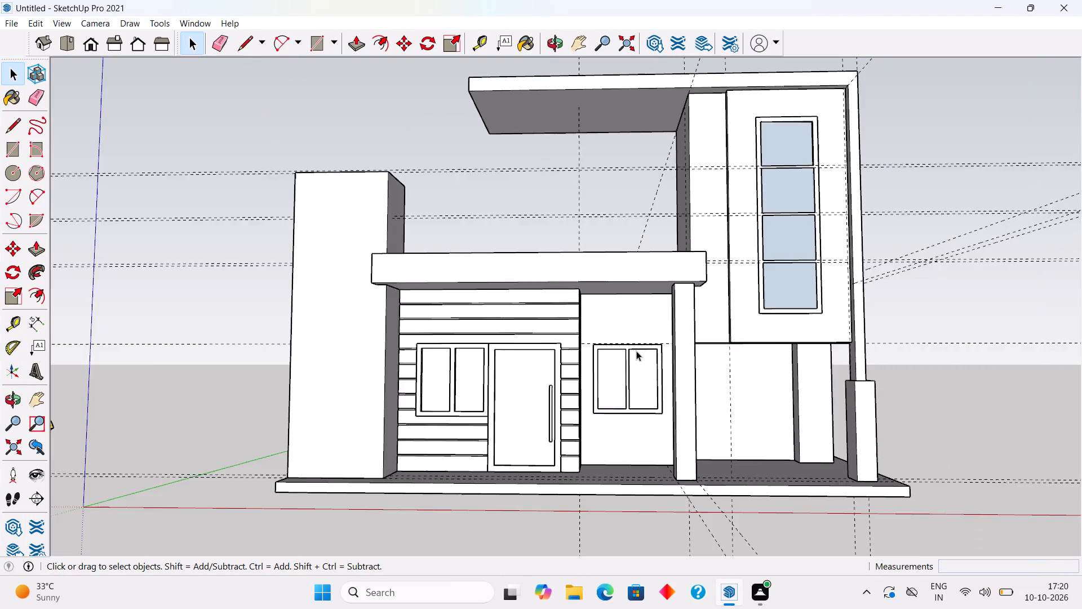
scroll(636, 351, down, 1)
middle_drag(607, 407, 598, 500)
scroll(598, 500, up, 1)
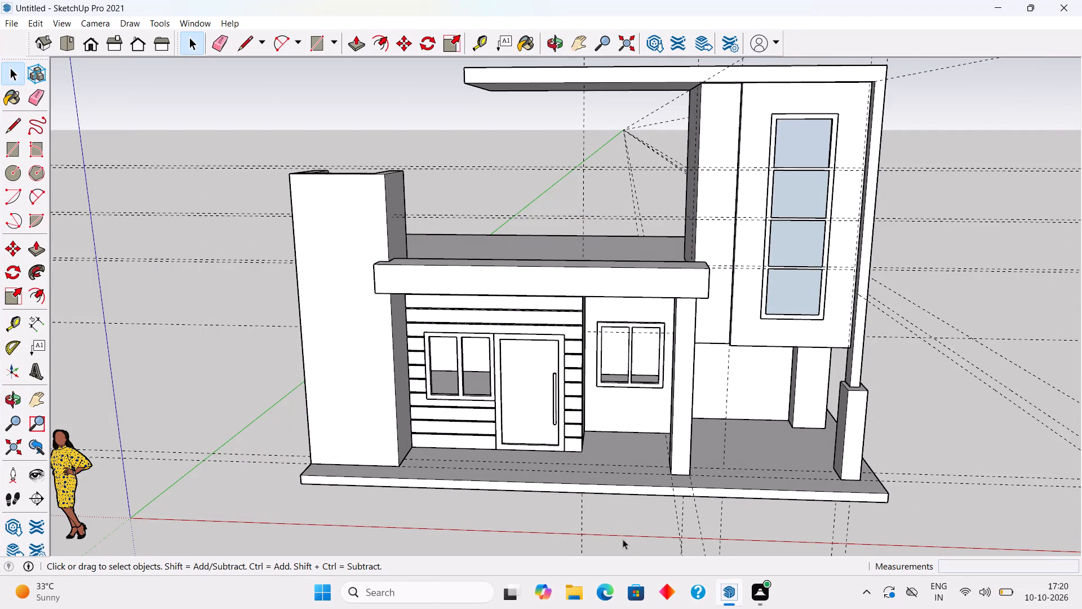
scroll(623, 542, up, 3)
scroll(622, 541, down, 4)
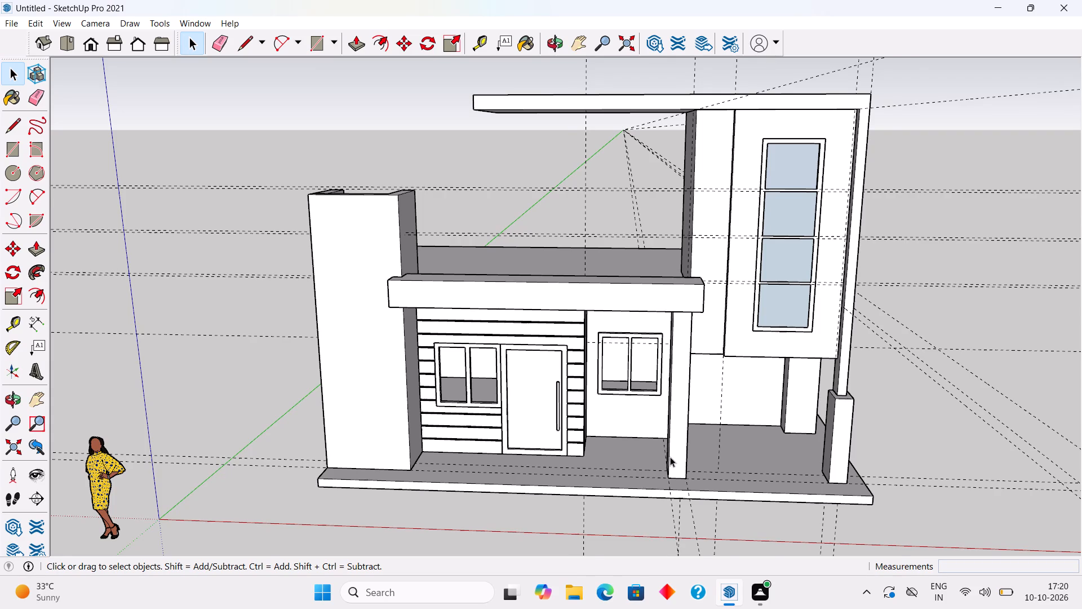
scroll(670, 457, up, 4)
middle_drag(670, 456, 898, 330)
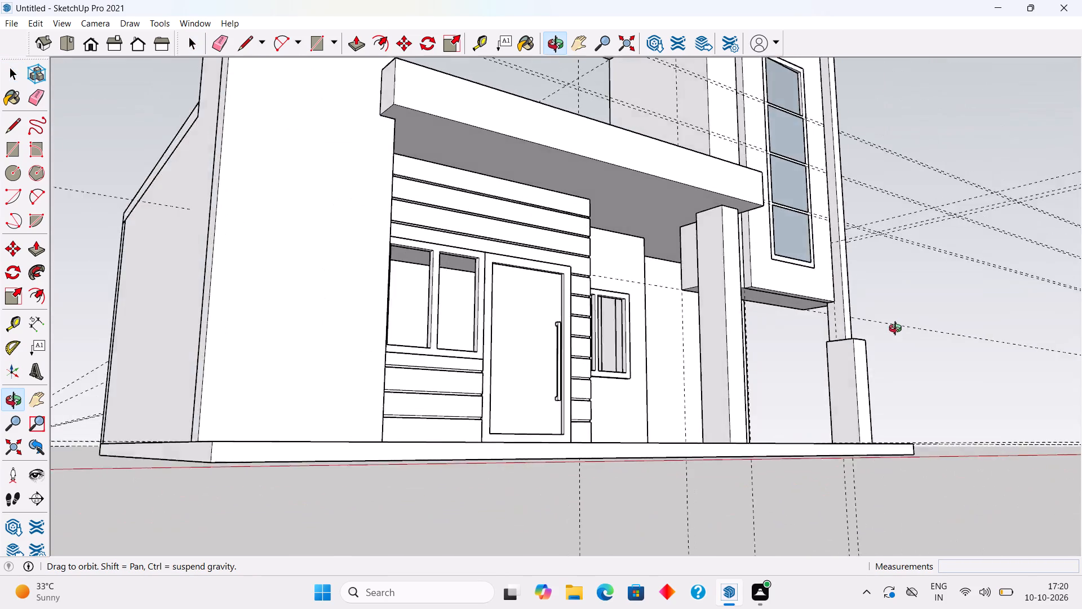
middle_drag(898, 330, 592, 438)
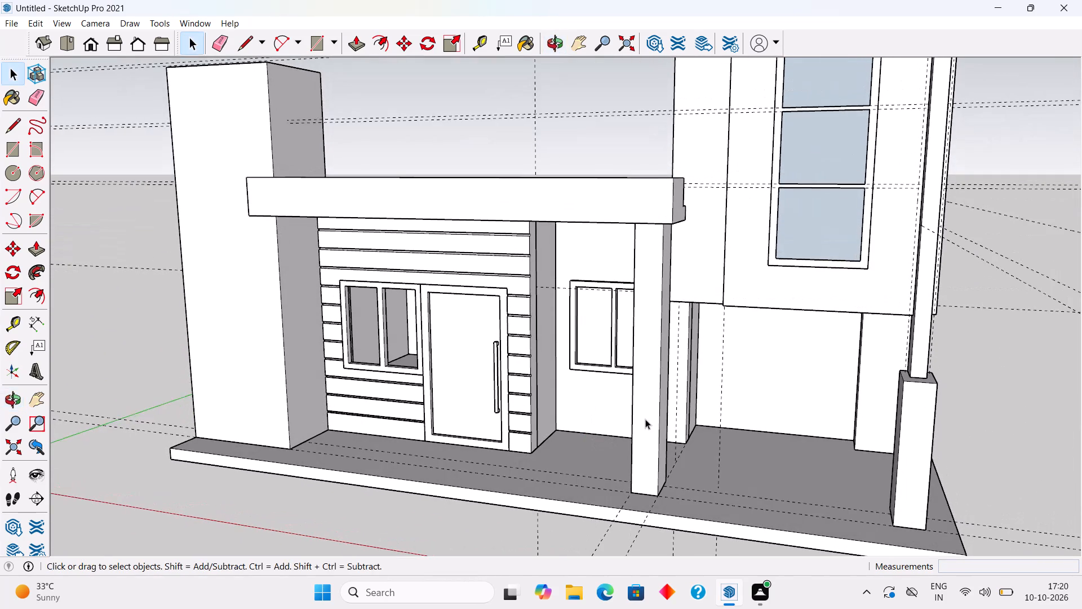
Move the porch column under the parapet's free end 1' along the red axis, away from the front door.
click(650, 399)
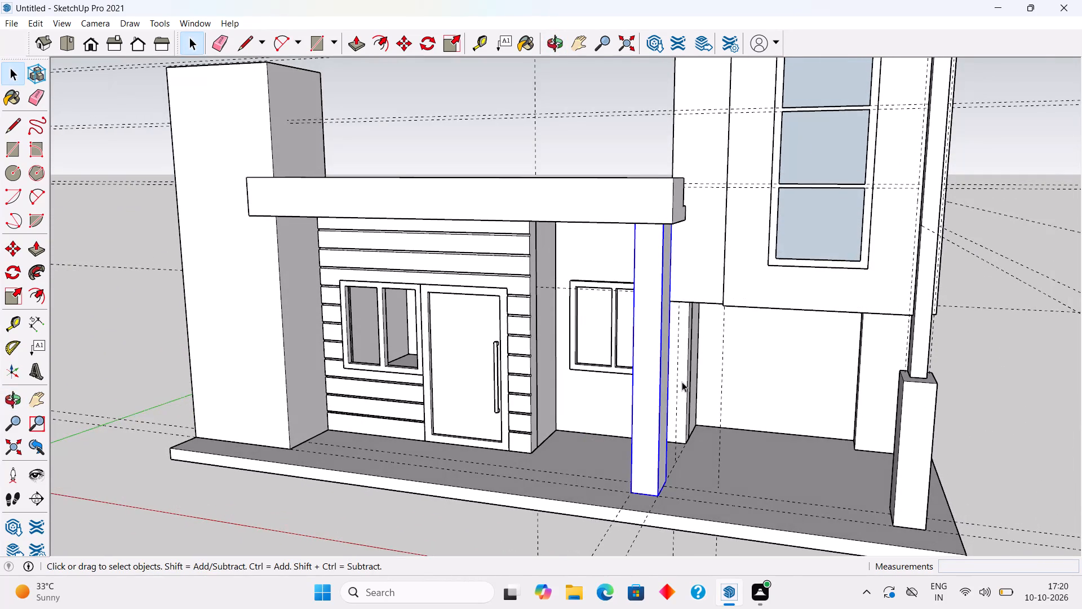
scroll(682, 382, up, 4)
scroll(683, 381, down, 6)
middle_drag(684, 386, 683, 415)
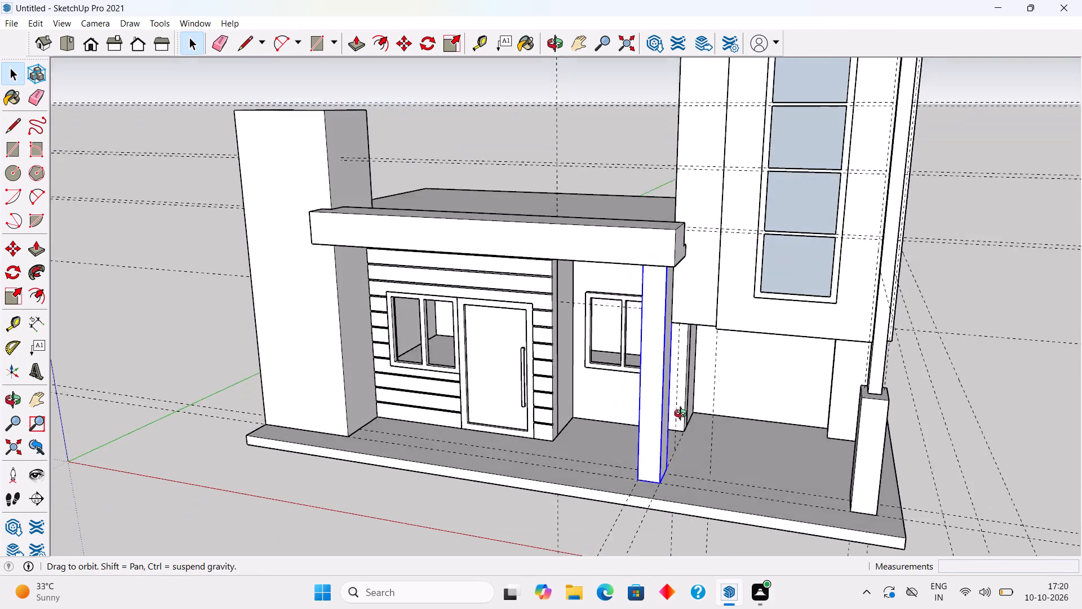
middle_drag(683, 415, 703, 331)
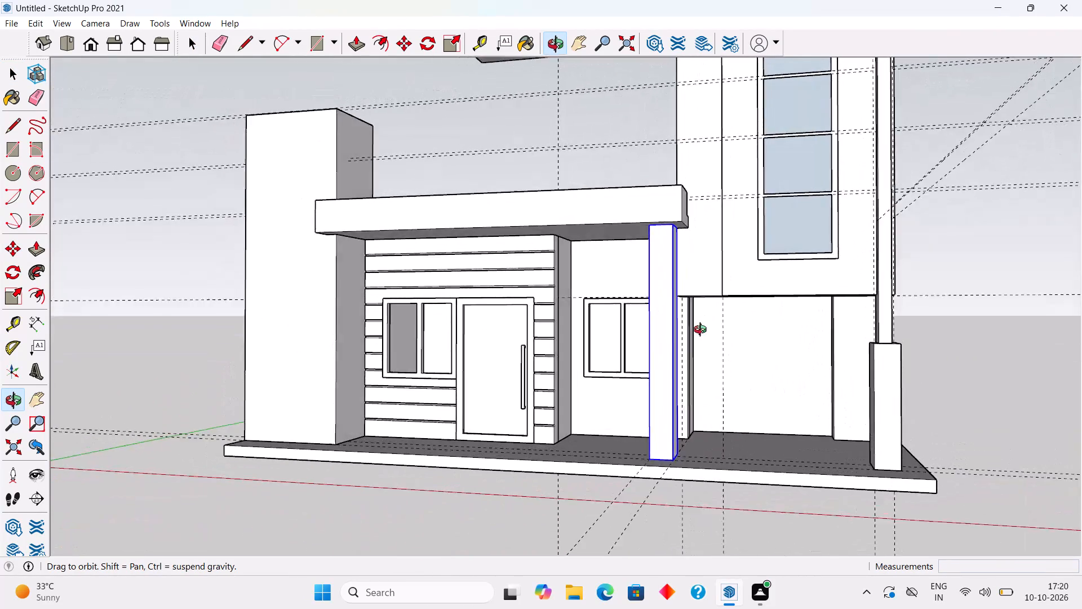
middle_drag(703, 331, 722, 384)
scroll(720, 380, down, 4)
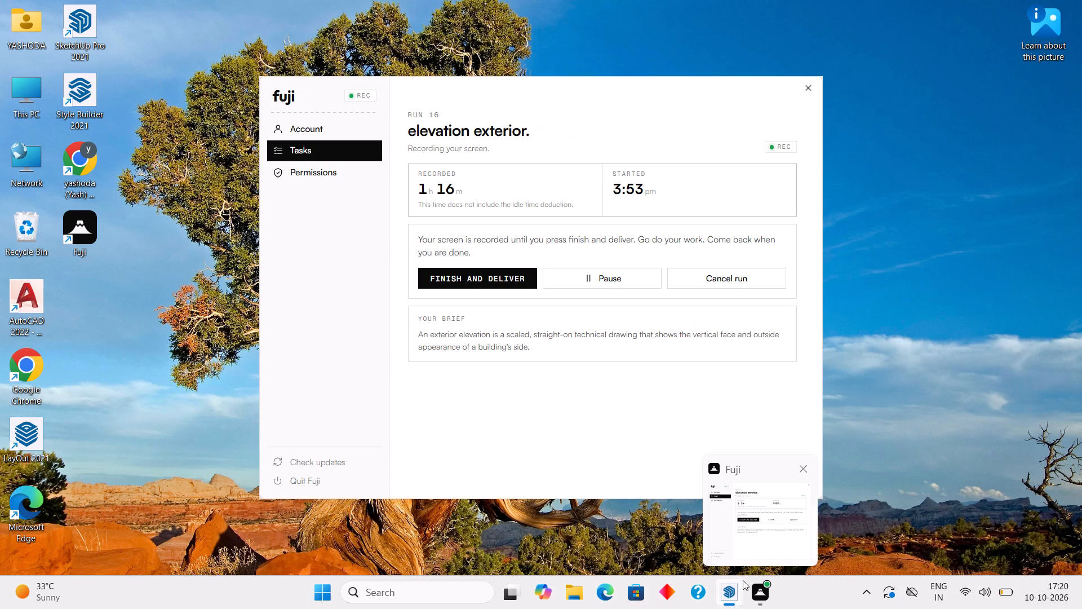
scroll(943, 592, down, 4)
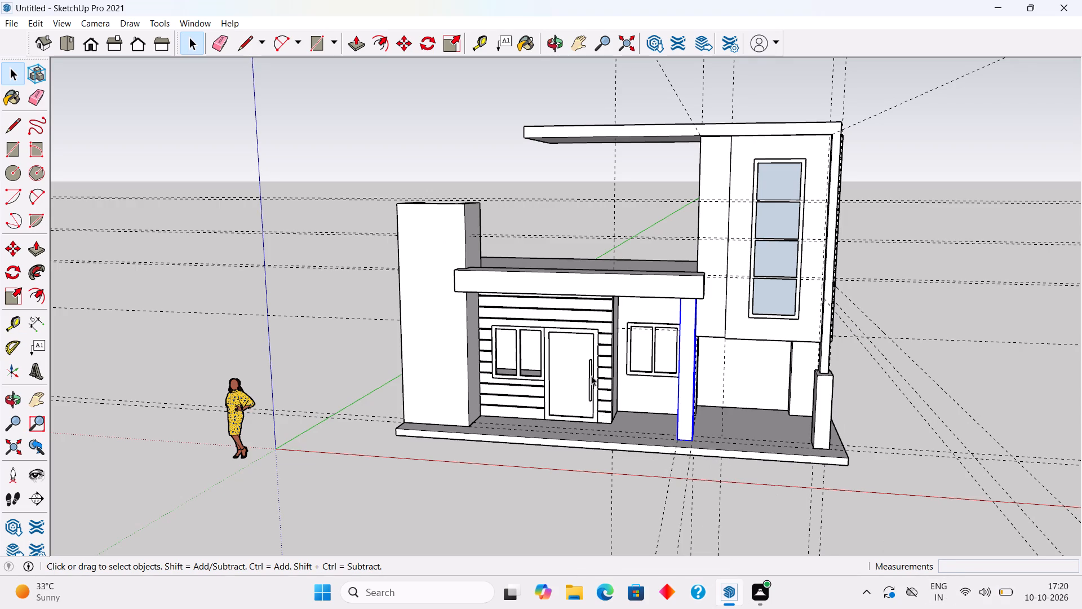
scroll(805, 383, up, 5)
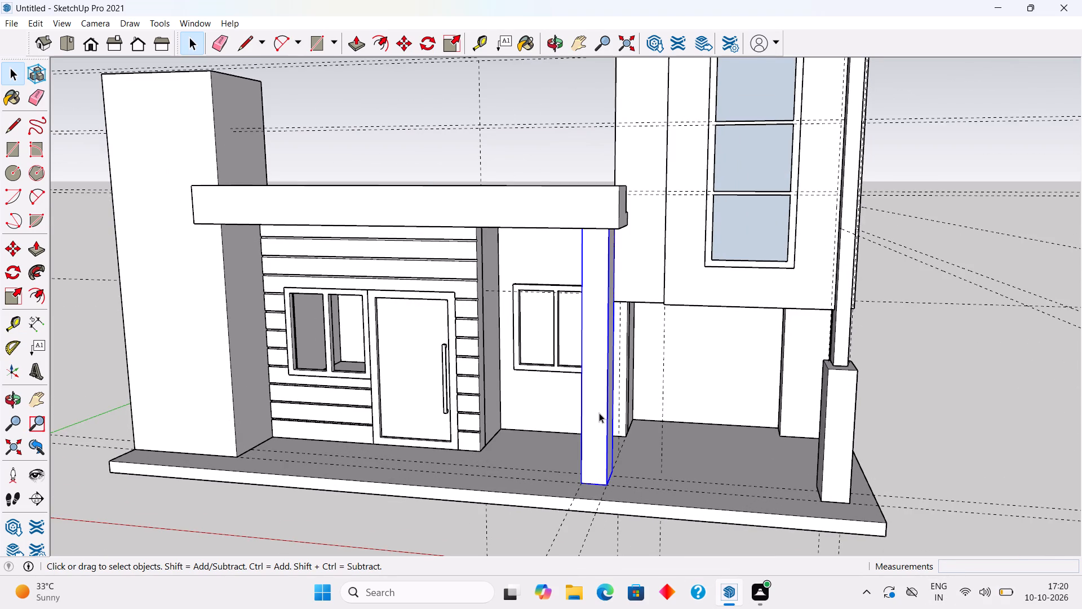
key(m)
click(599, 413)
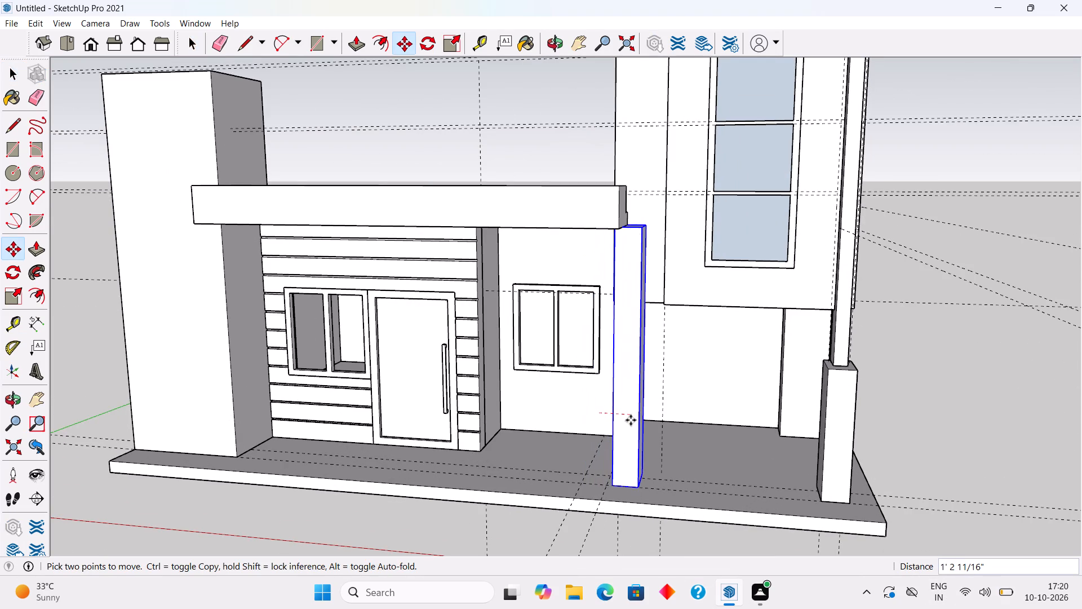
text(1')
key(Return)
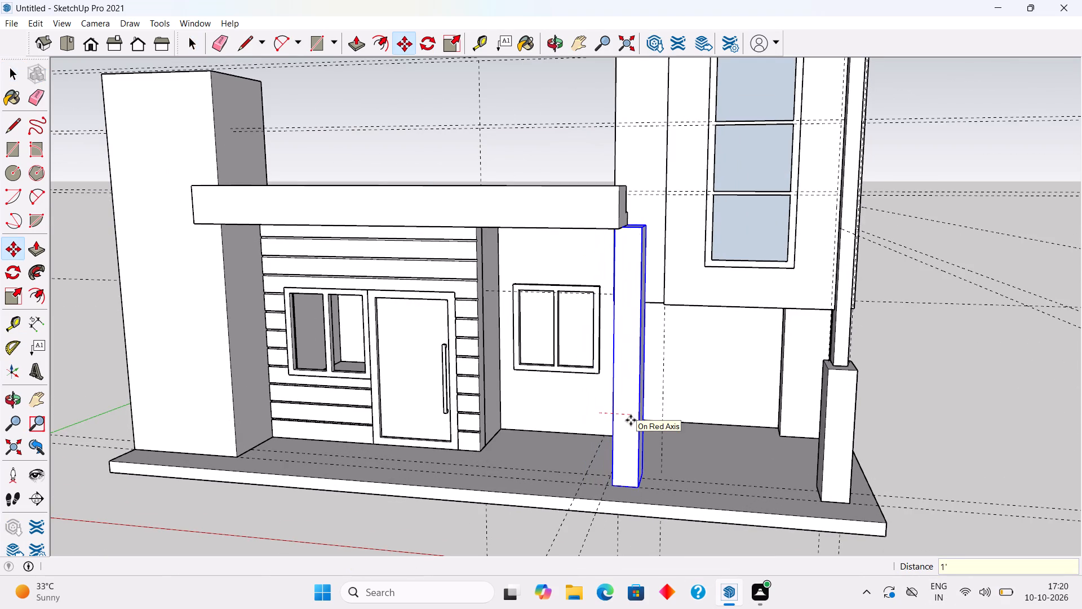
key(space)
Lower the top face of the moved porch column by 5' with Push/Pull, inside its group.
middle_drag(626, 389, 687, 532)
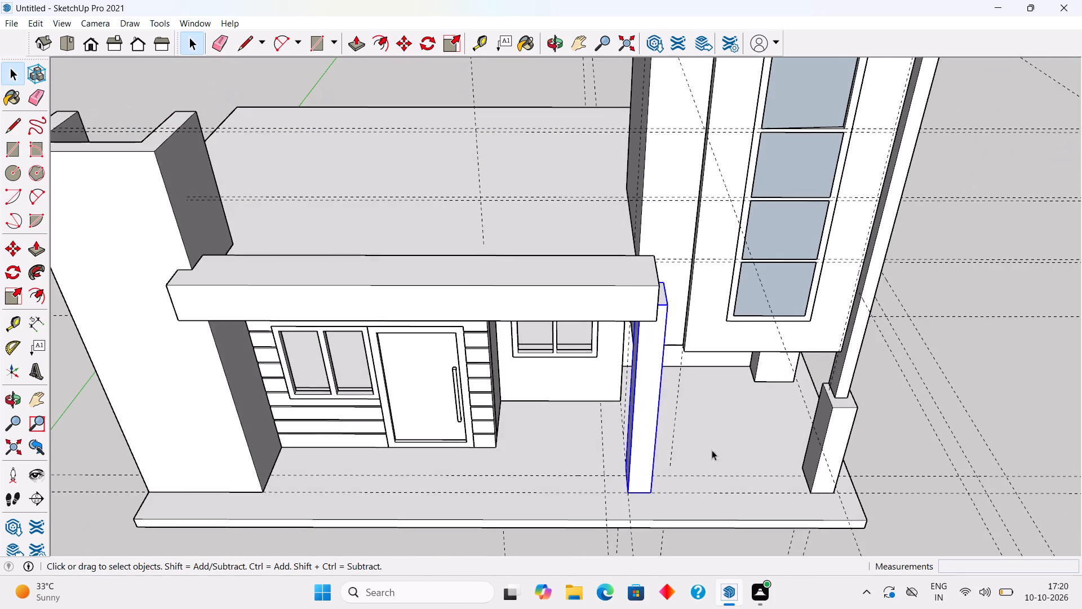
scroll(673, 316, up, 5)
triple_click(659, 293)
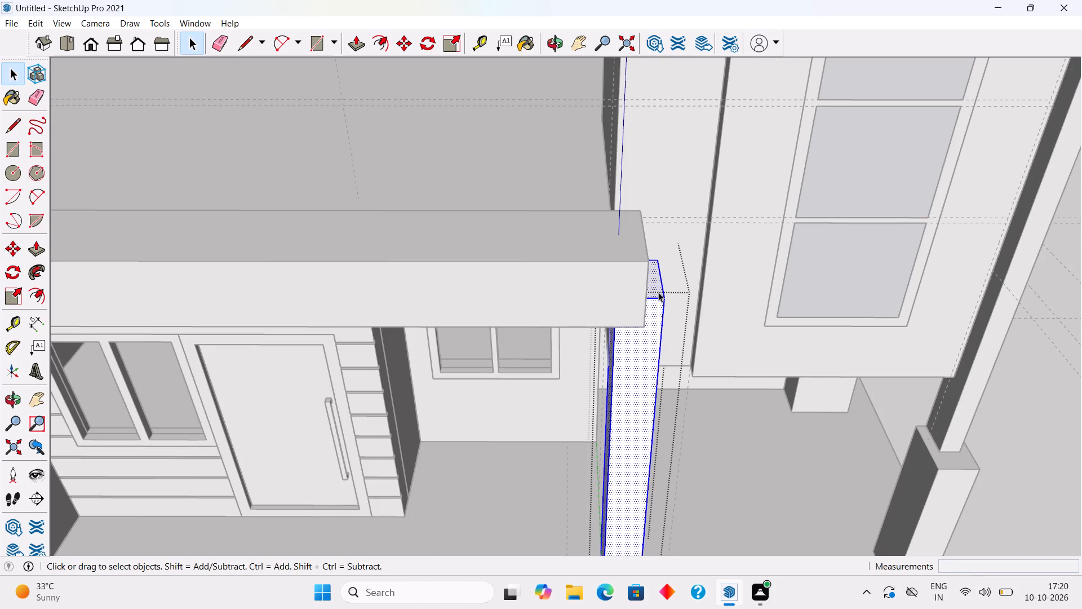
key(p)
click(657, 287)
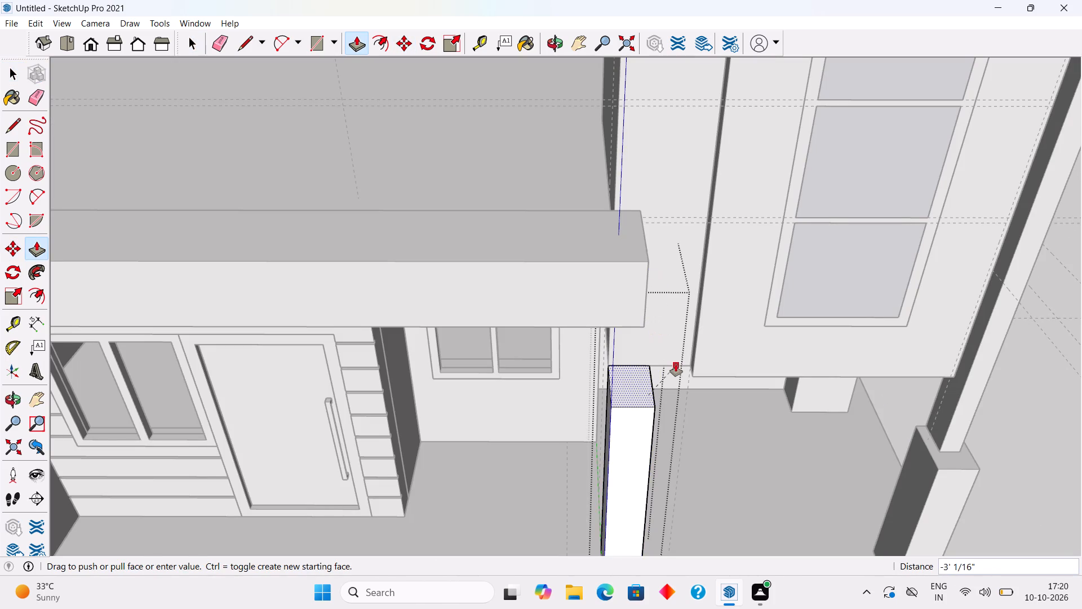
text(5')
key(Return)
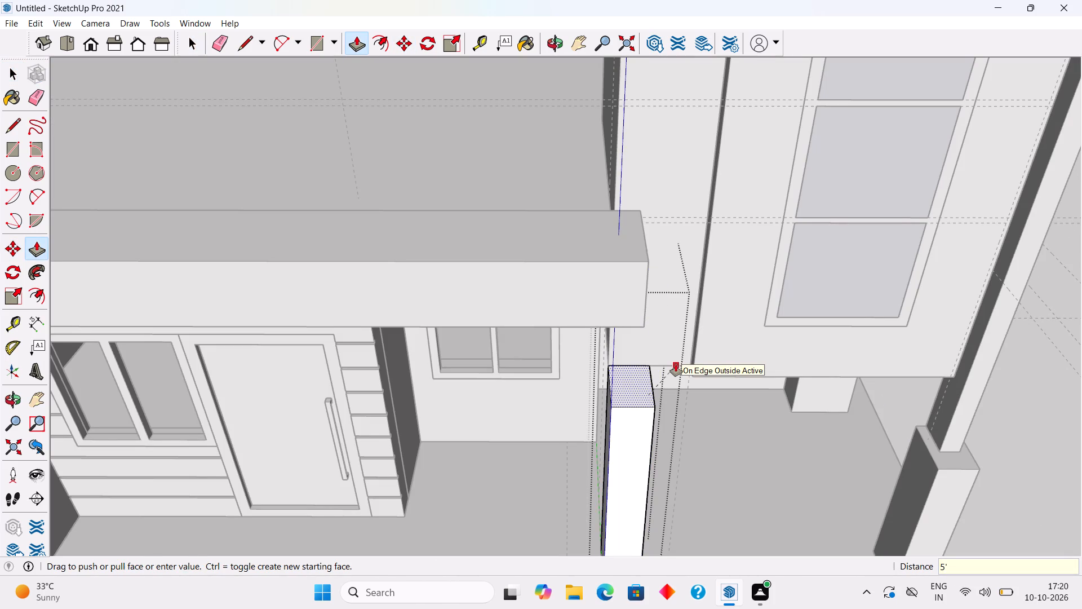
key(space)
click(1051, 417)
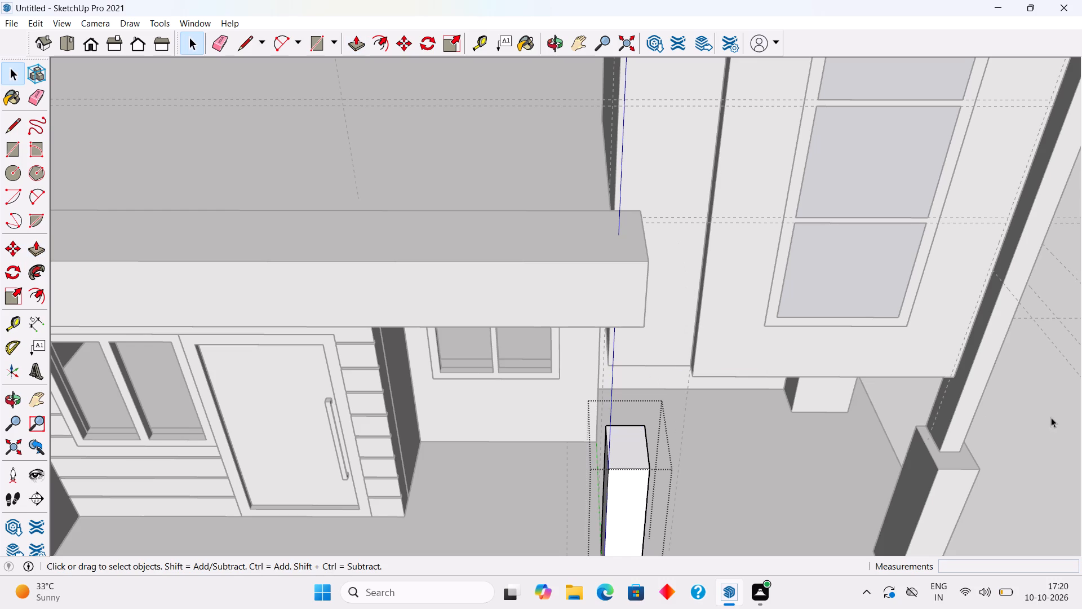
Place two guides across the shortened column's top, each 9" in from one of its opposite side edges.
scroll(464, 429, up, 2)
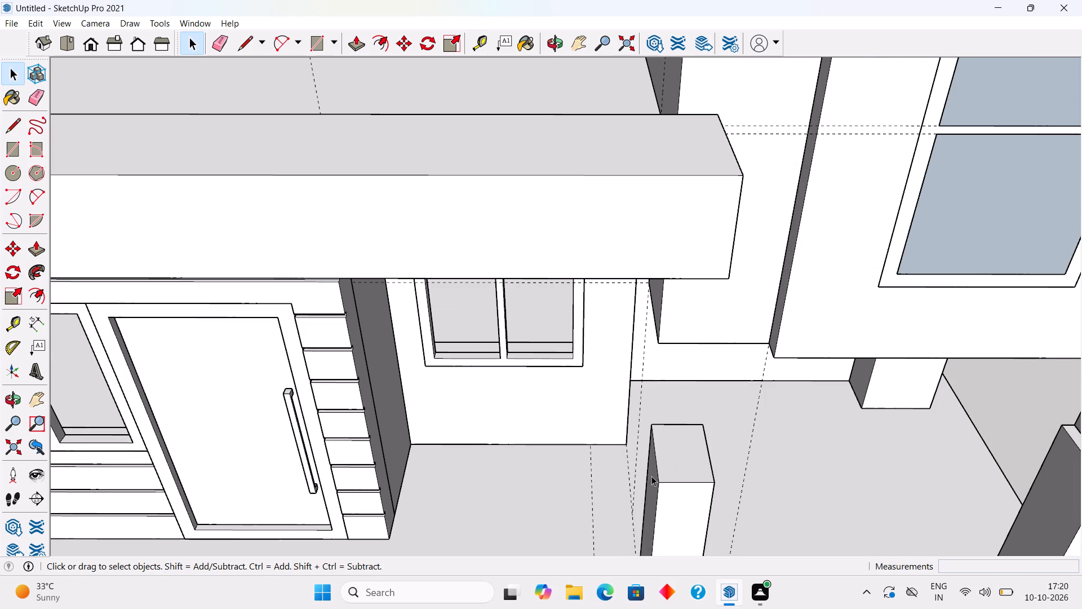
key(t)
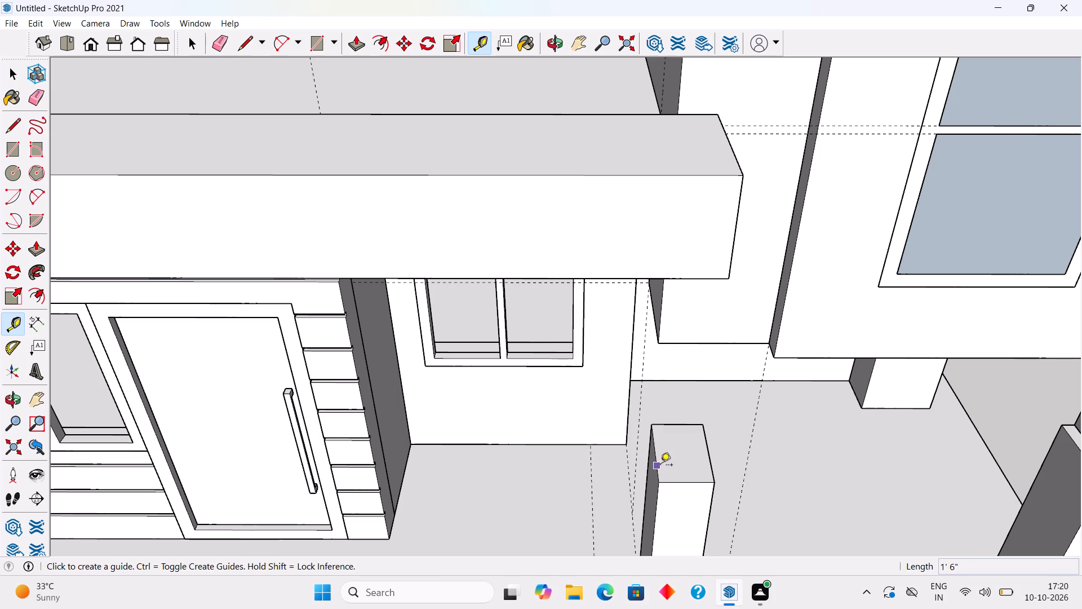
click(660, 466)
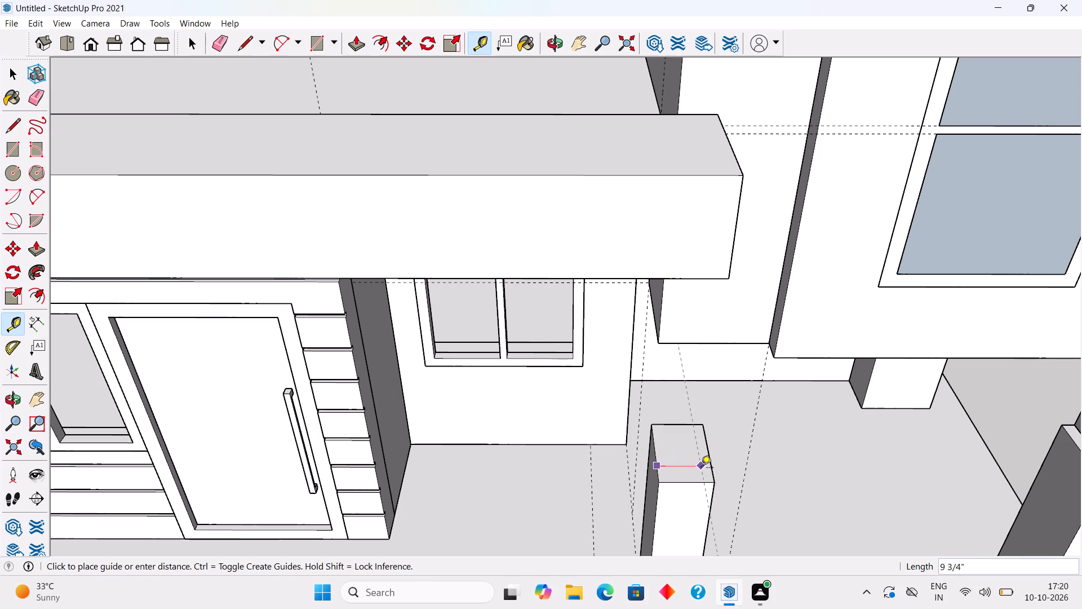
text(9")
key(Return)
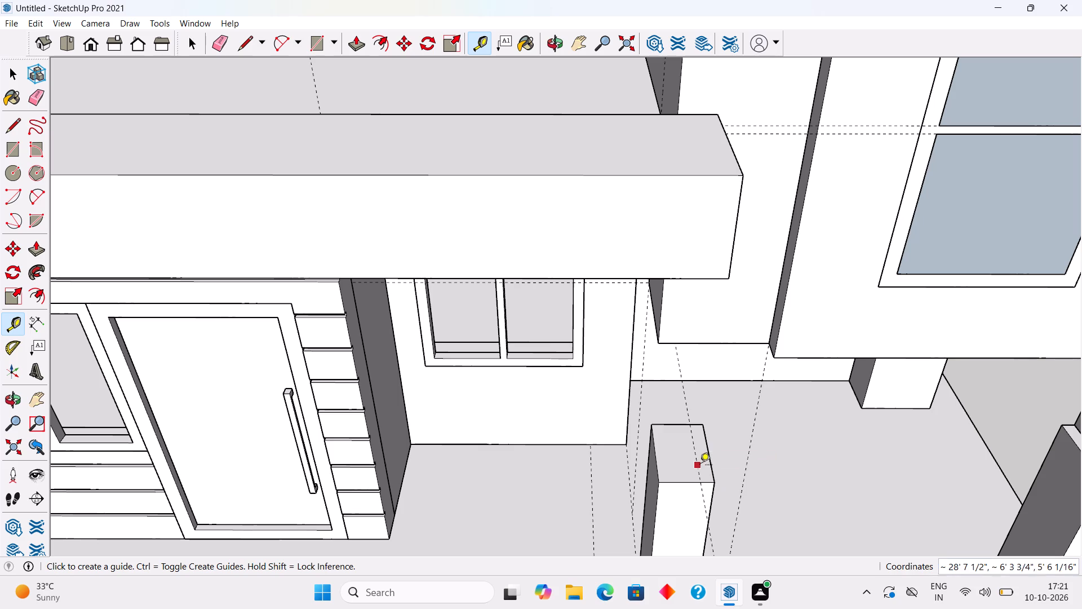
click(712, 469)
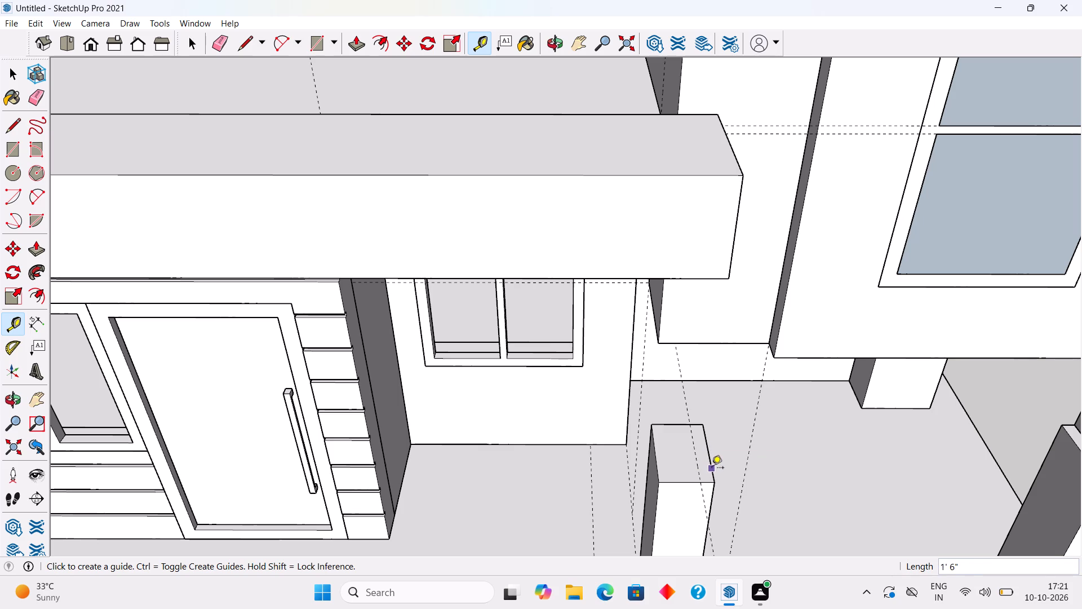
text(9")
key(Return)
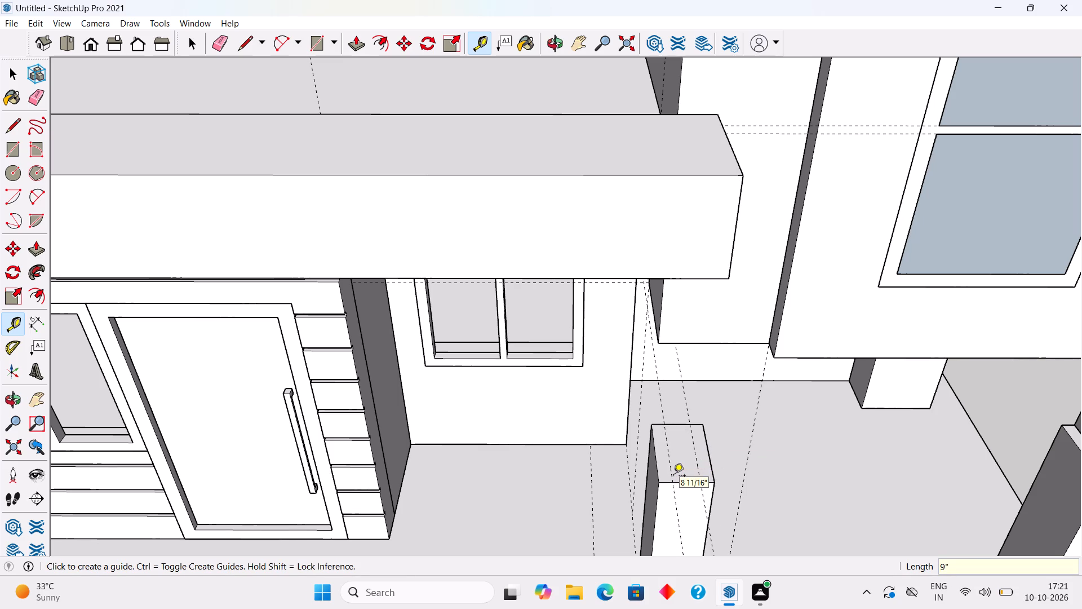
key(space)
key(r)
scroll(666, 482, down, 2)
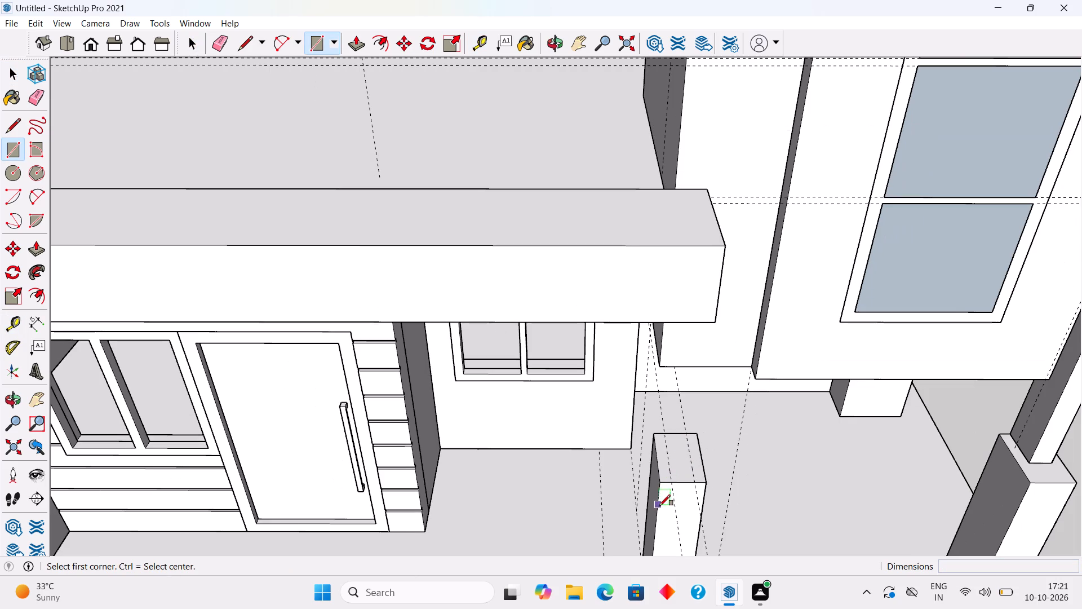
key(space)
Place a guide 9" forward of the rear edge of the shortened column's top face.
key(t)
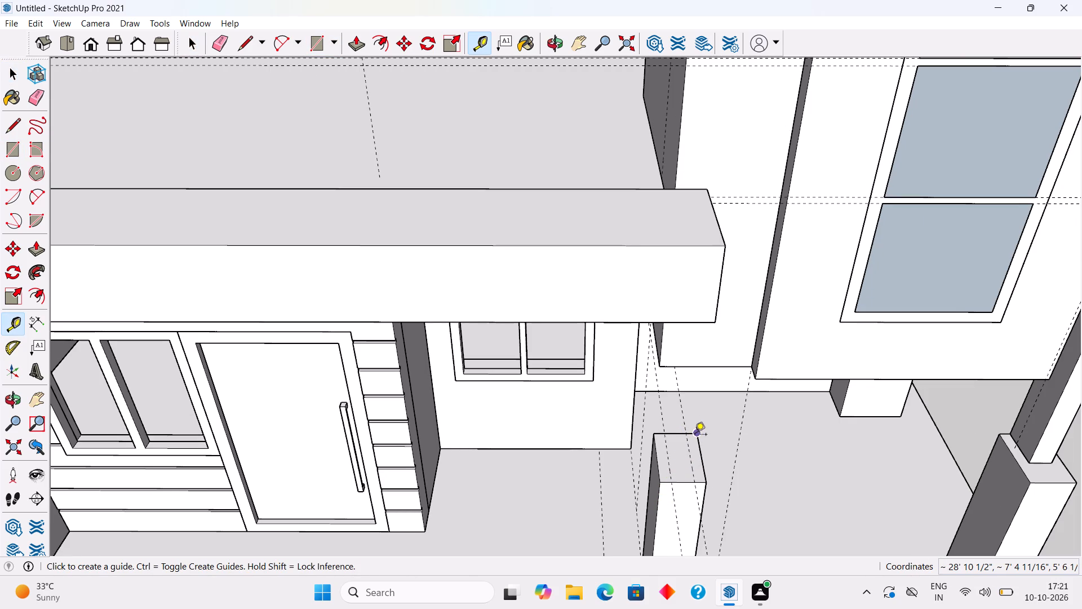
scroll(695, 435, up, 9)
click(684, 433)
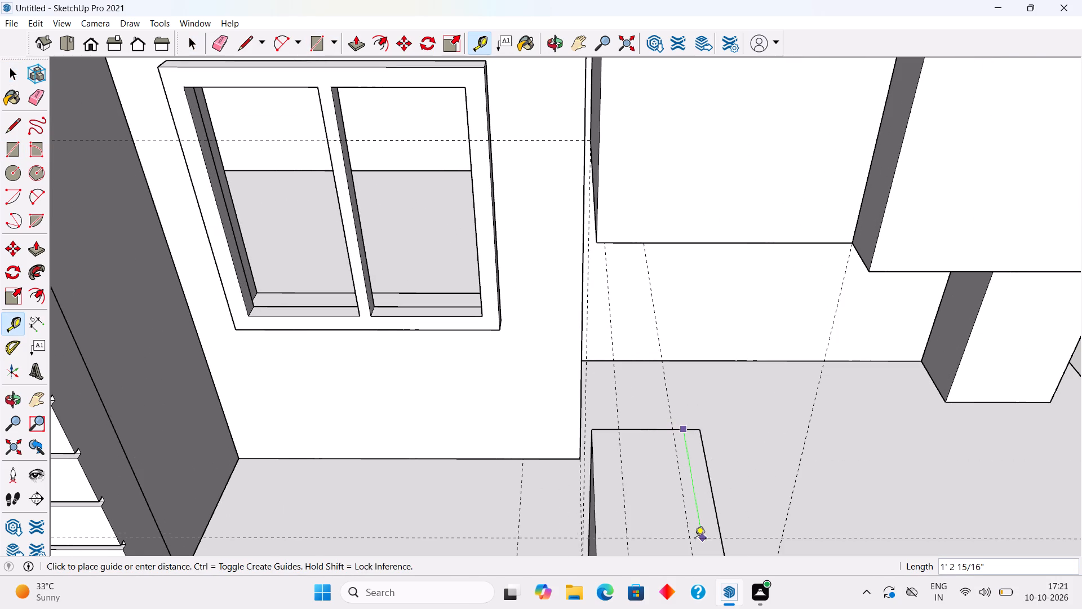
text(9")
key(Return)
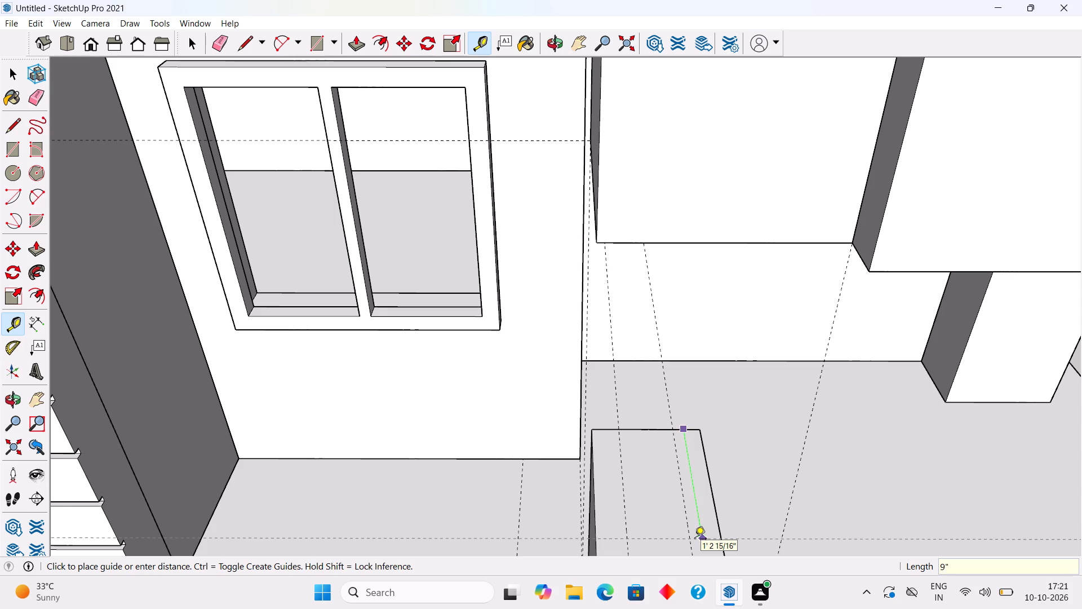
scroll(695, 540, down, 8)
scroll(788, 522, down, 5)
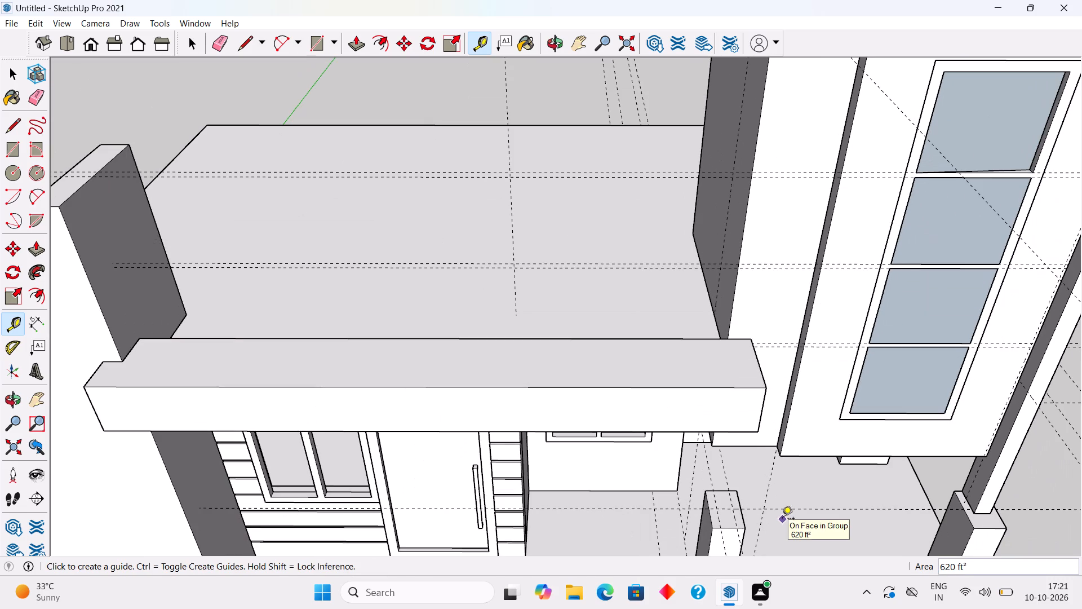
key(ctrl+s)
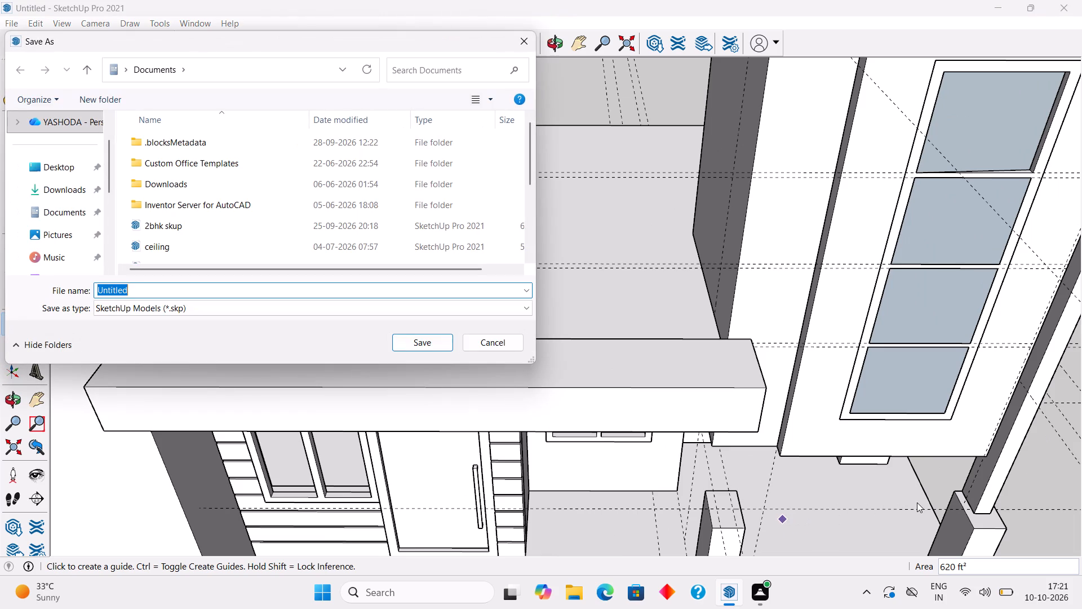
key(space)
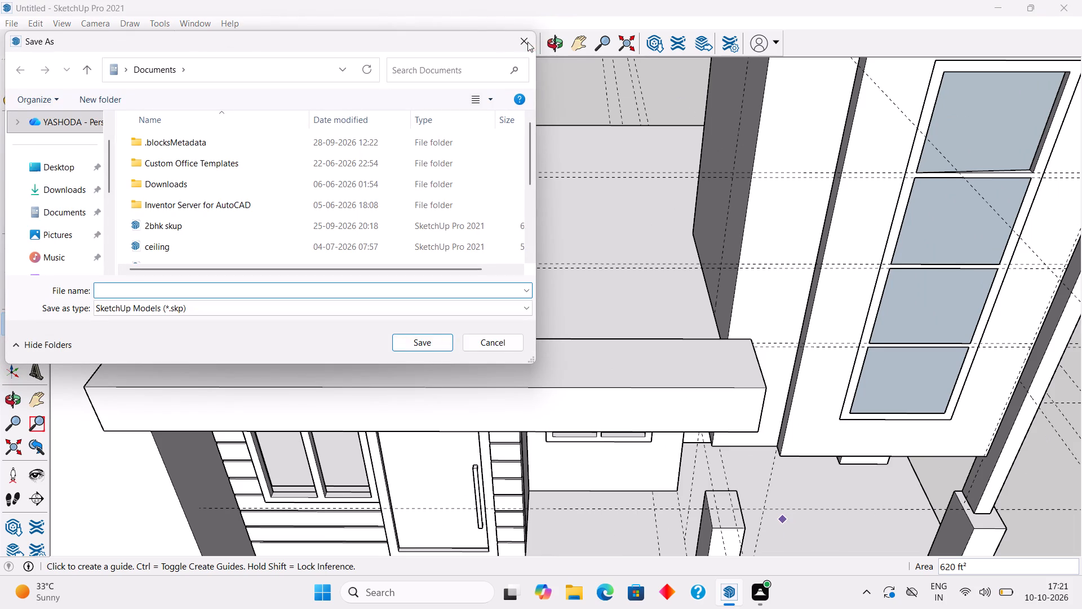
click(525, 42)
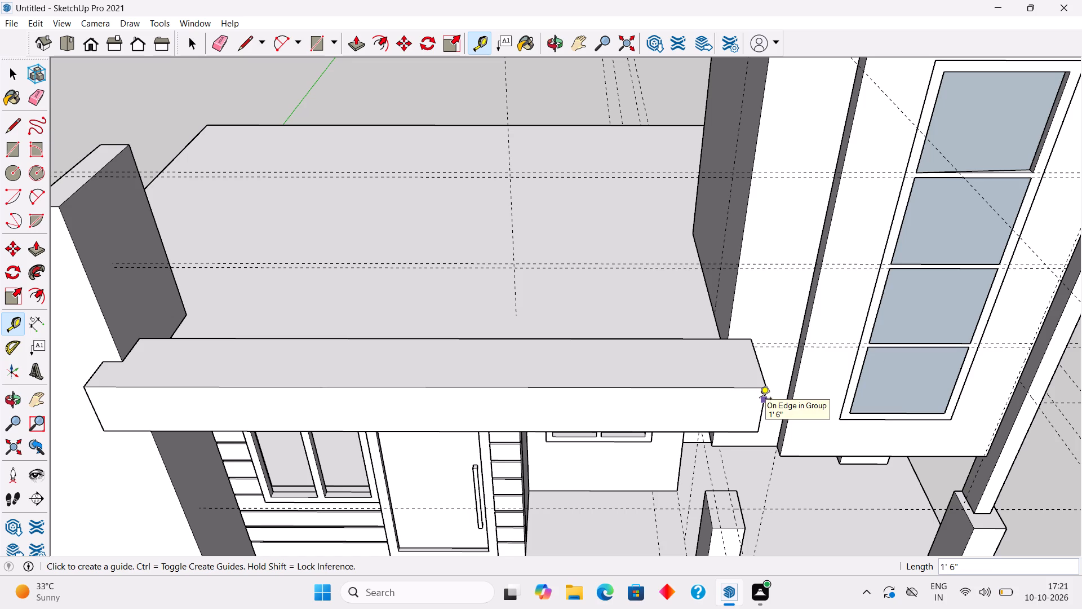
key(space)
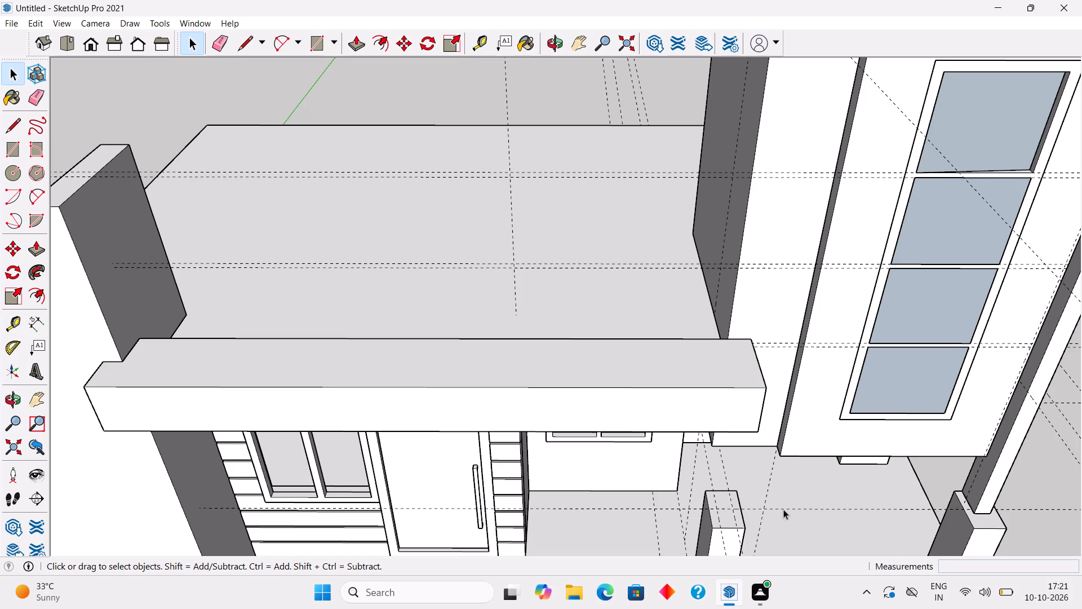
Delete the guide that runs along the red axis across the shortened porch column's top.
click(784, 509)
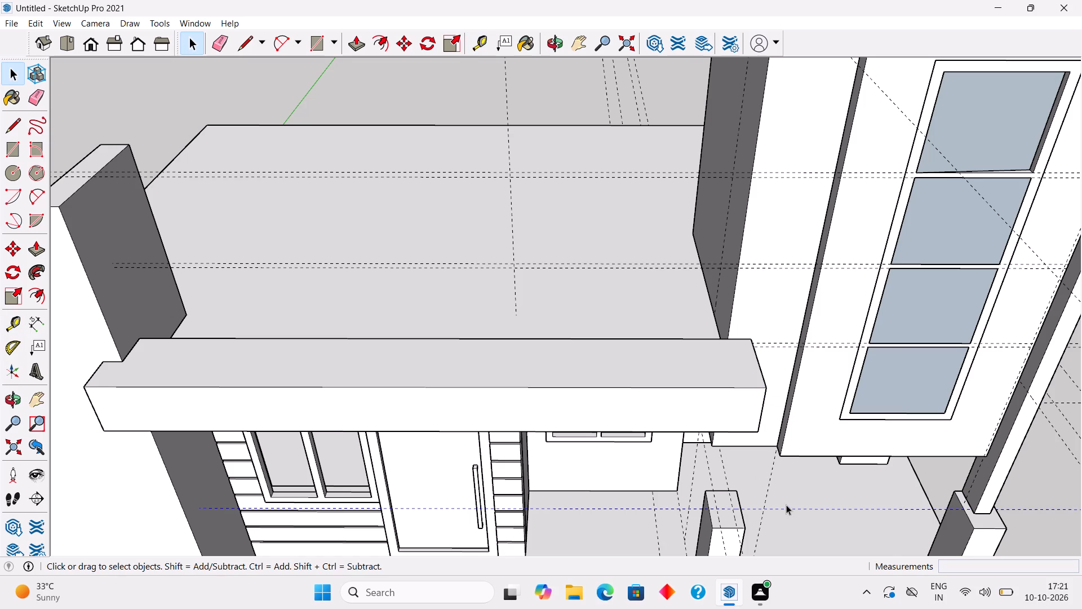
key(Delete)
Place a guide along the front bottom edge of the slim post standing on the corner column's base.
scroll(788, 491, down, 5)
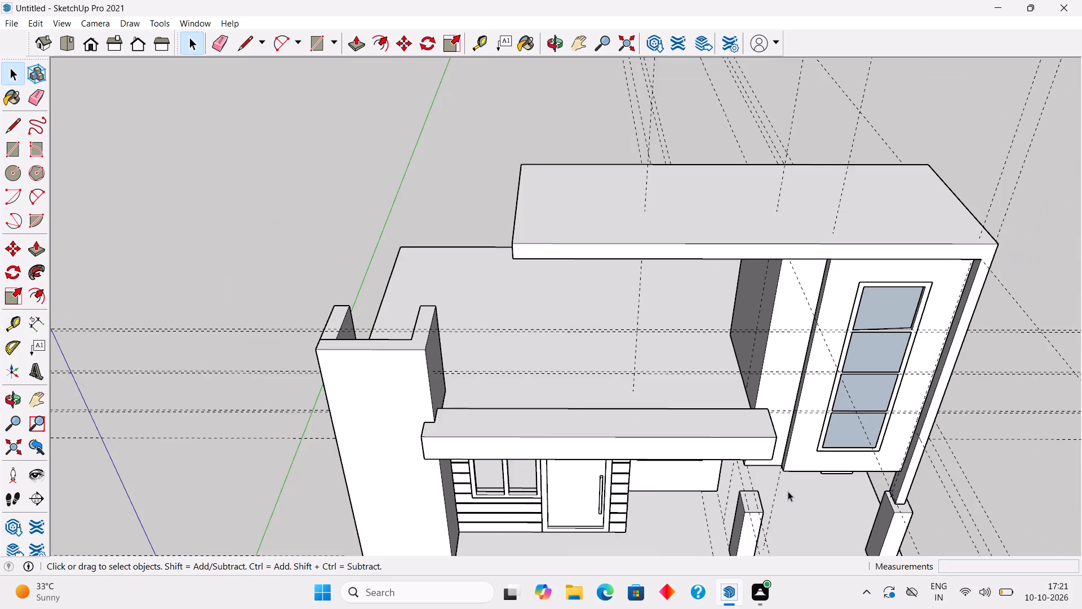
scroll(878, 537, up, 13)
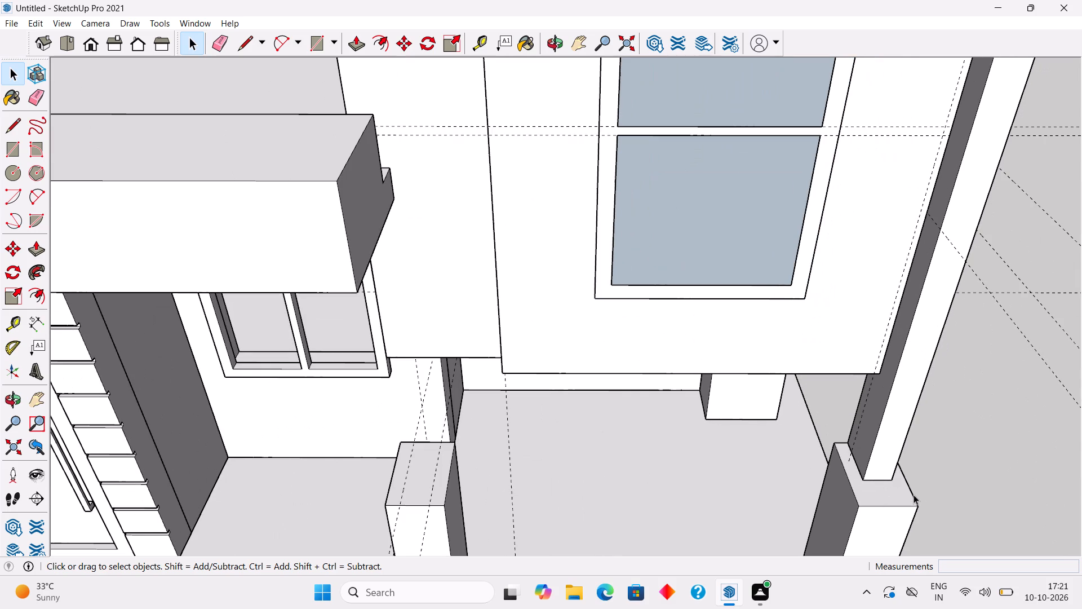
key(t)
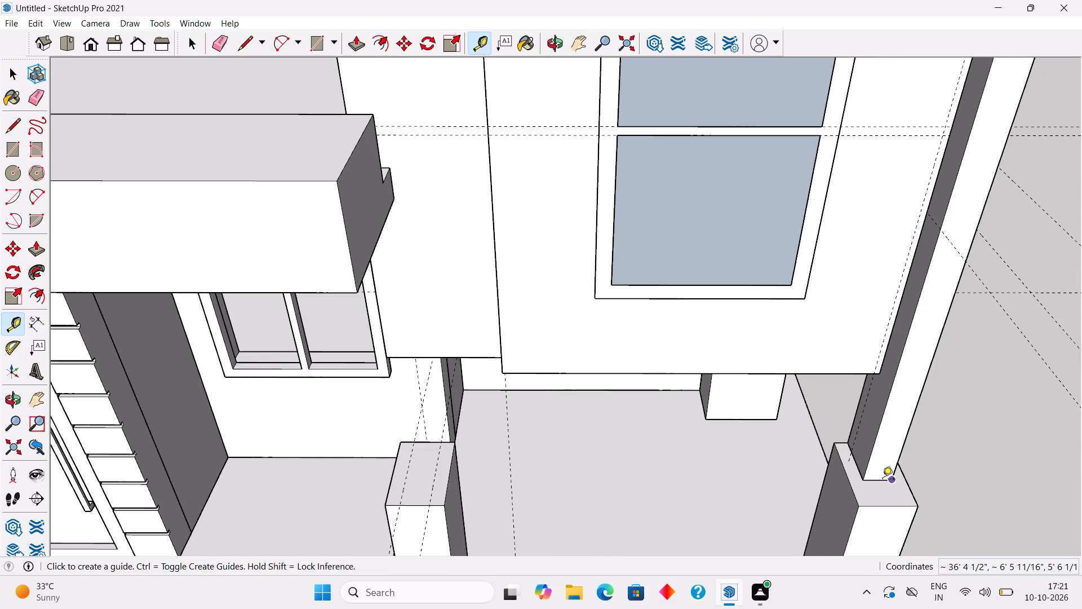
scroll(883, 480, up, 10)
double_click(883, 482)
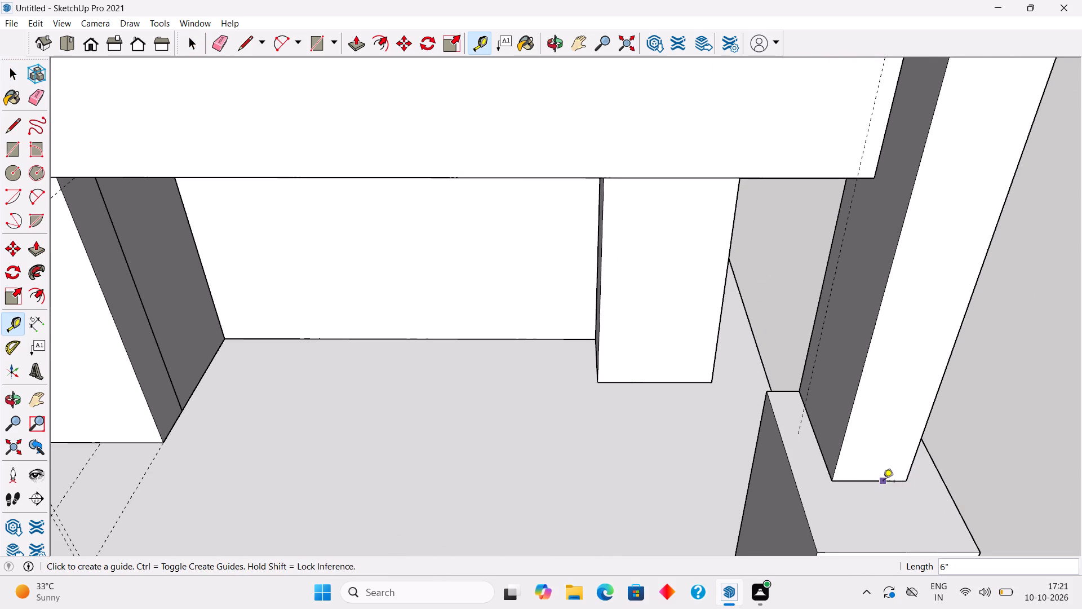
key(space)
Draw a 6" by 11" rectangle on the shortened column's top, between the two side guides, from the rear edge to the new guide.
scroll(883, 482, down, 4)
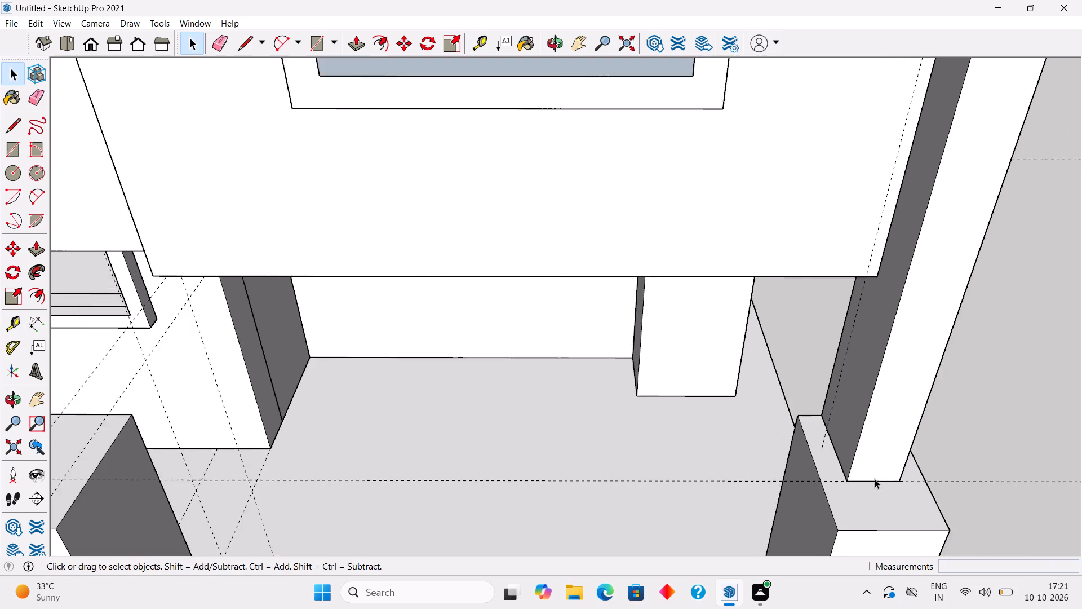
scroll(875, 479, down, 5)
middle_drag(707, 472, 797, 470)
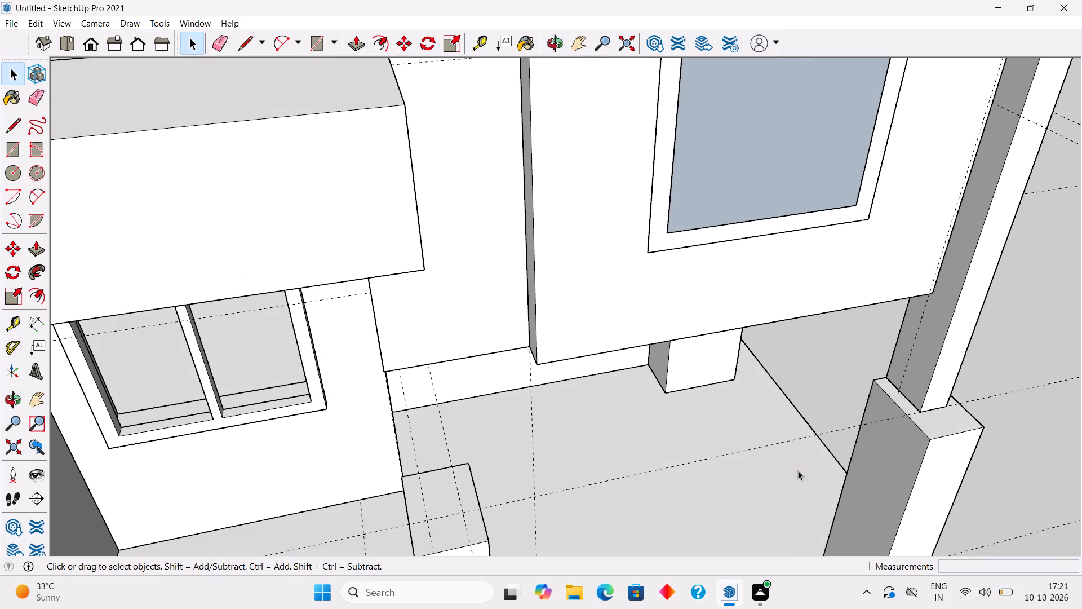
key(r)
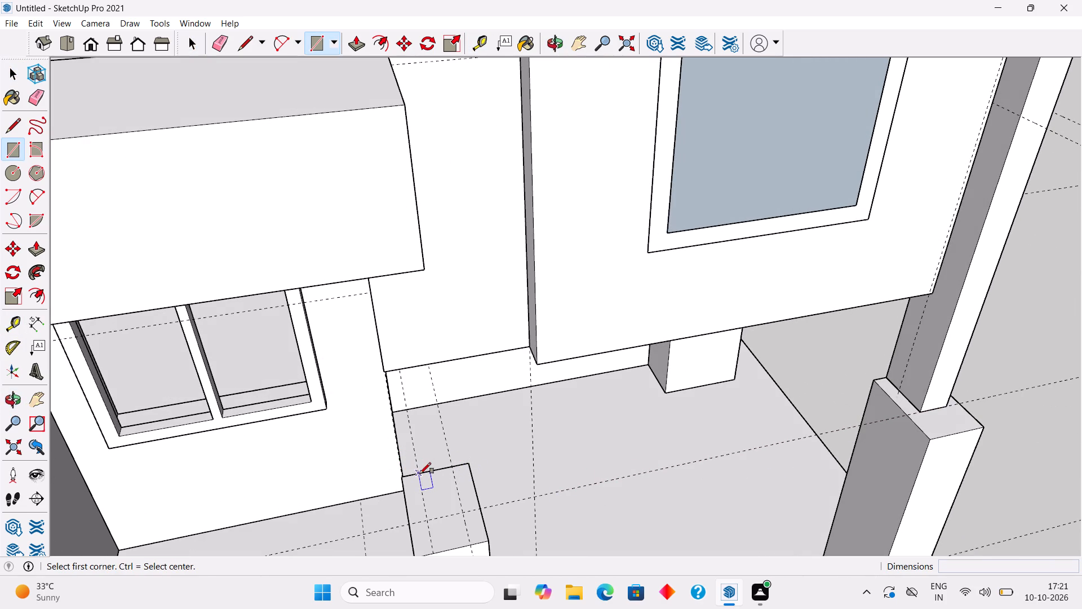
click(418, 474)
click(464, 514)
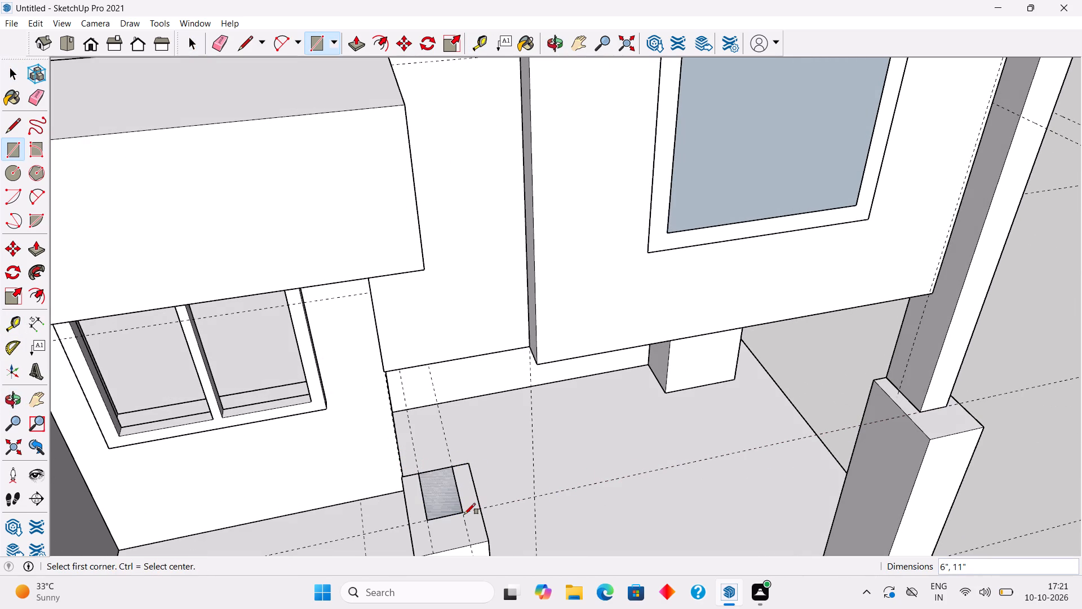
key(space)
Pull the rectangle on the shortened column up about 5' with Push/Pull to form a slim post under the parapet.
text(p)
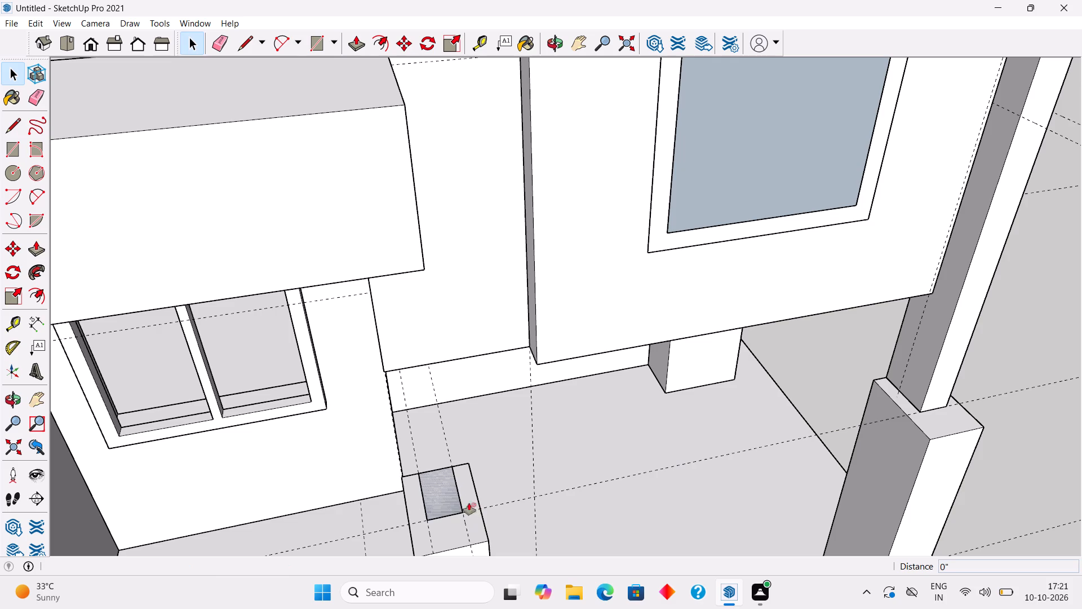
click(454, 503)
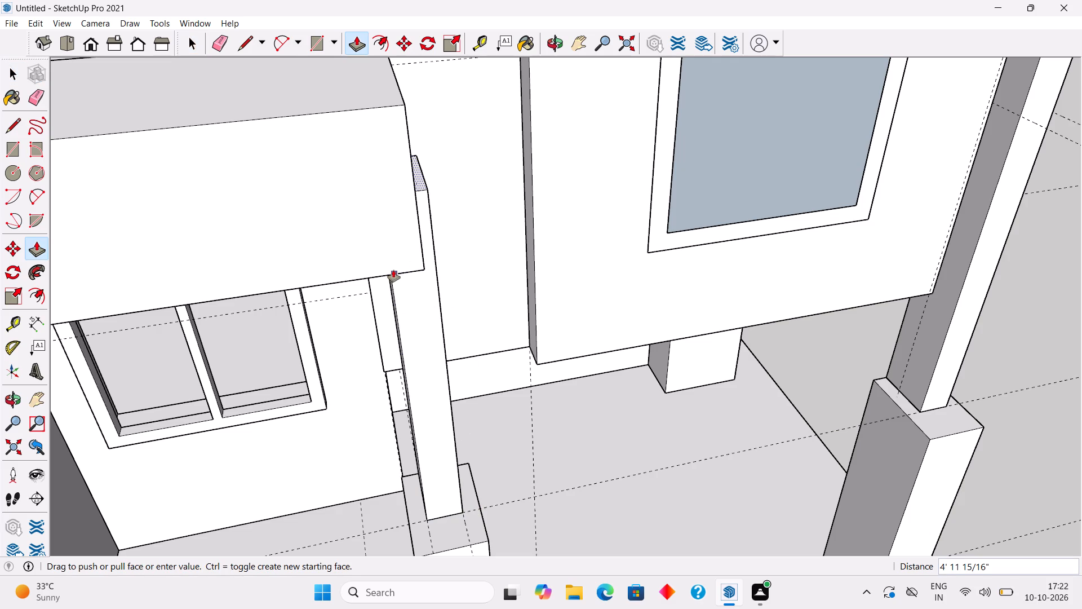
click(392, 272)
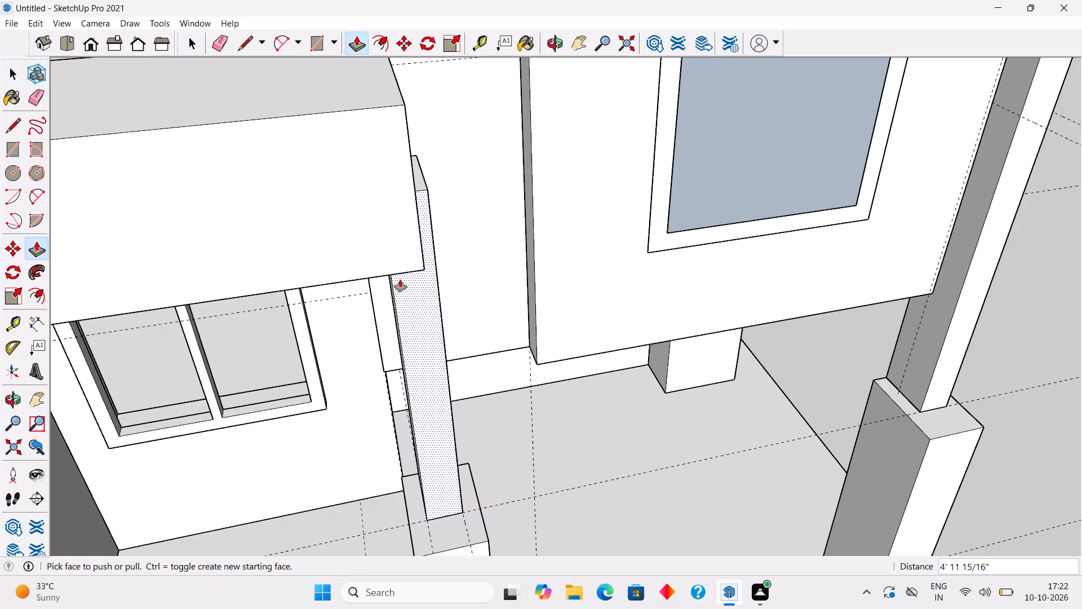
key(space)
Select all the geometry of the new slim post and make it a group.
double_click(421, 306)
click(421, 306)
triple_click(421, 306)
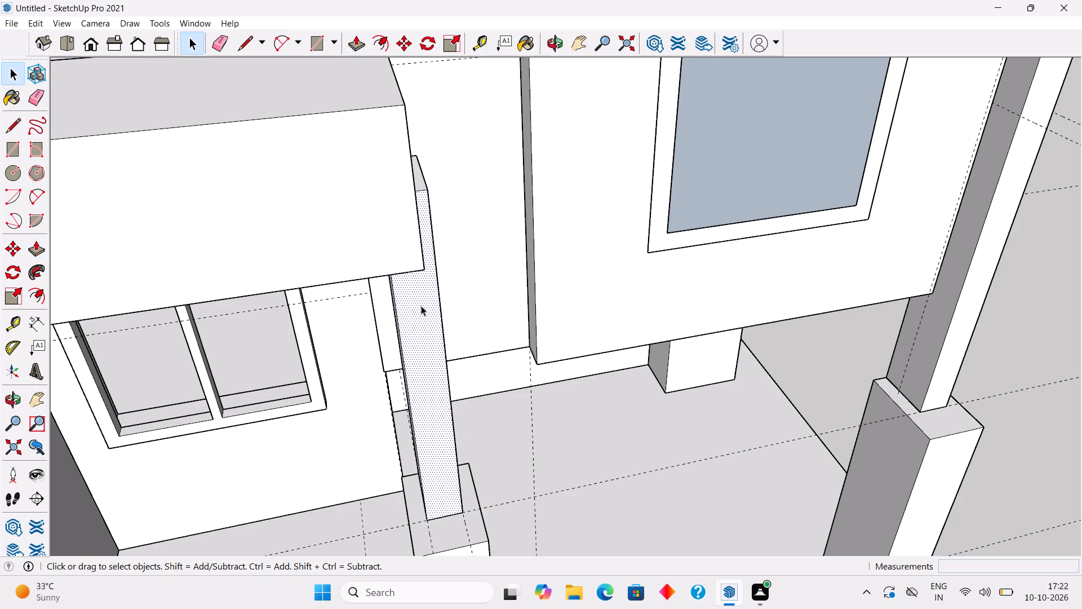
right_click(421, 306)
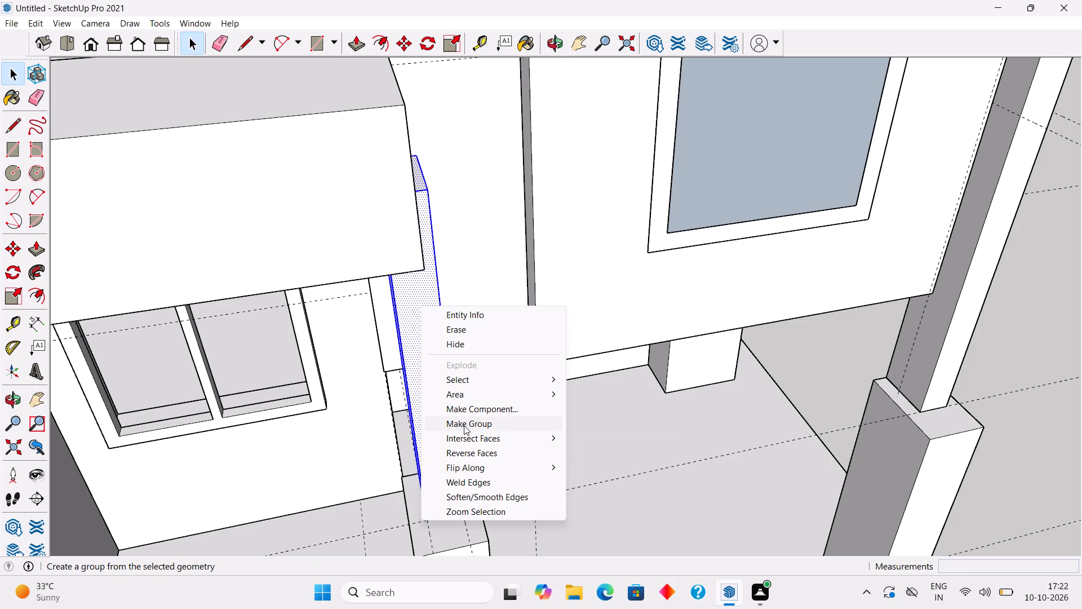
click(465, 424)
Move the short column base under the parapet 1' along the red axis, toward the front door.
scroll(482, 378, down, 8)
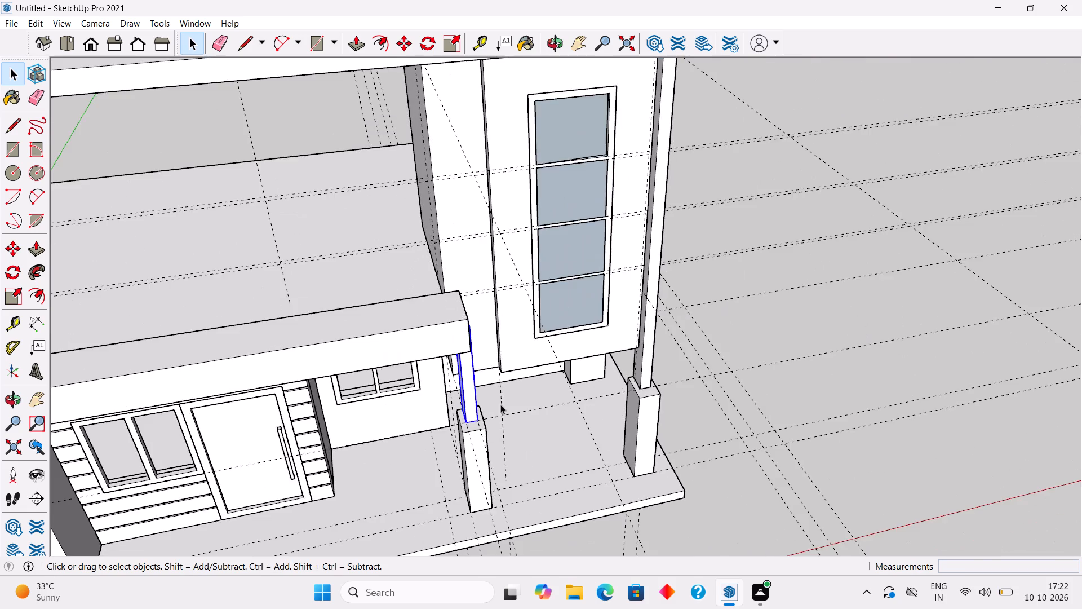
middle_drag(499, 400, 451, 253)
click(699, 436)
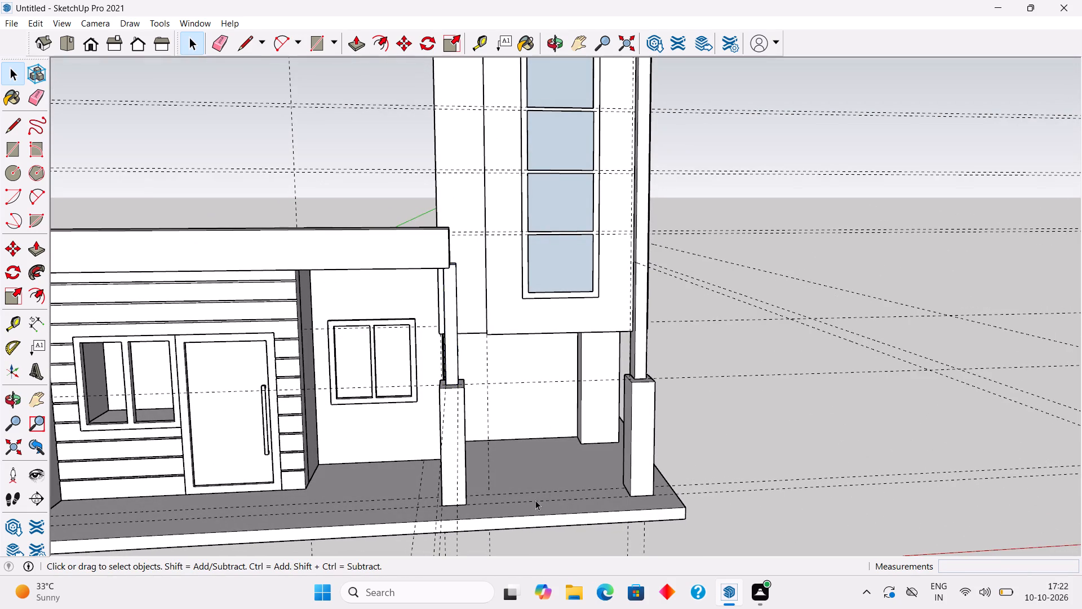
scroll(491, 501, up, 4)
click(444, 489)
middle_drag(477, 458, 507, 445)
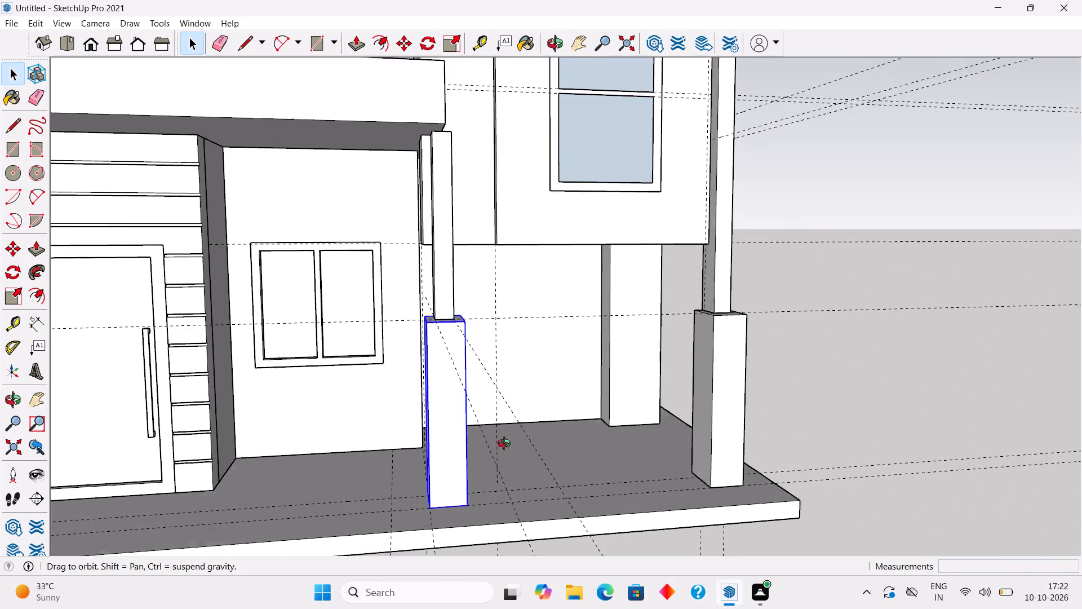
middle_drag(507, 445, 534, 439)
key(p)
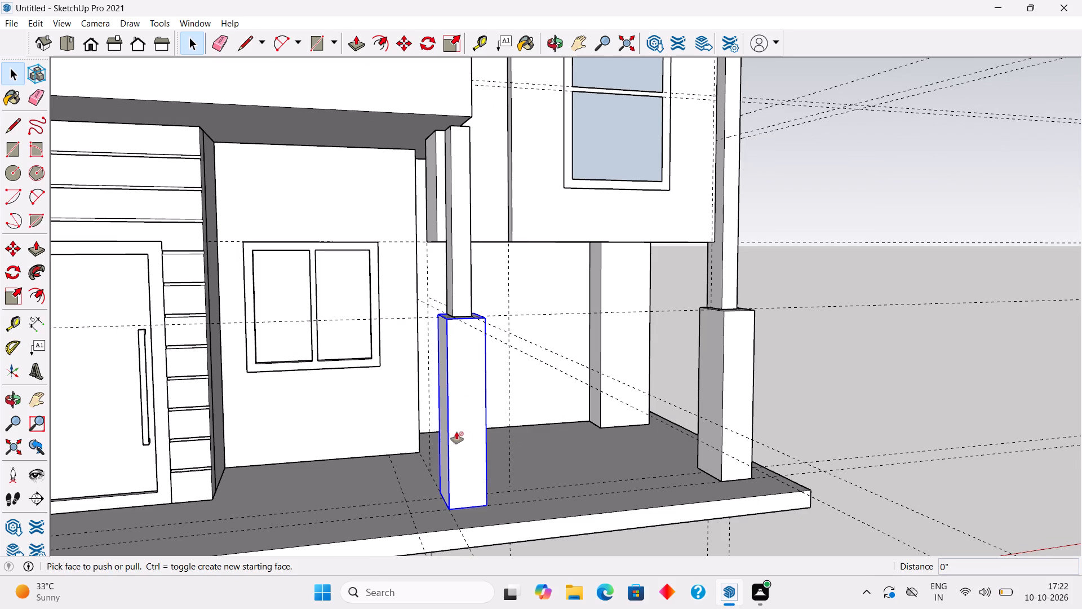
key(space)
click(460, 431)
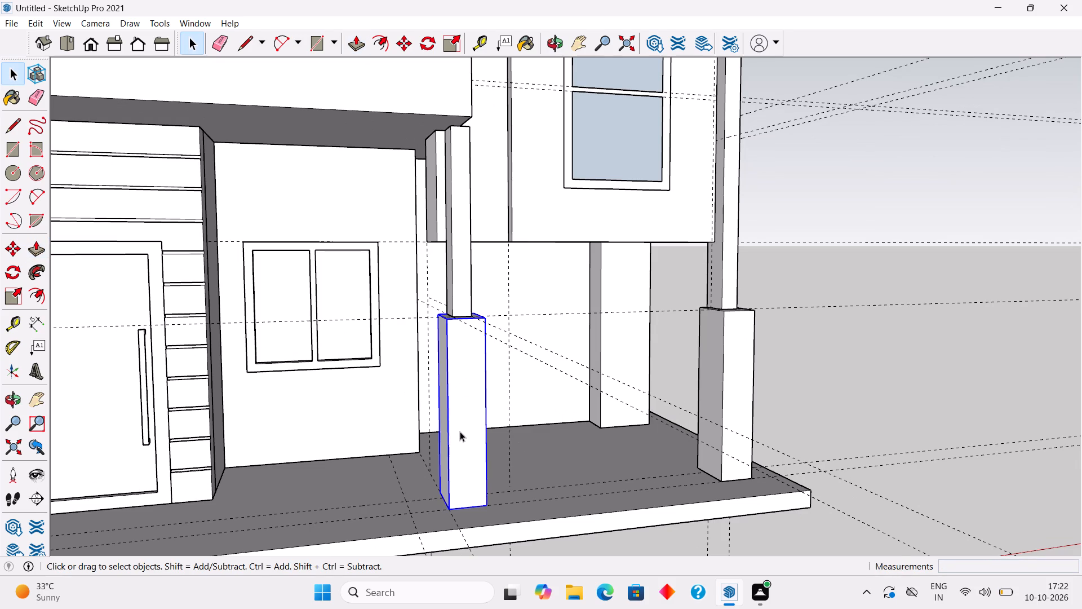
key(m)
click(460, 431)
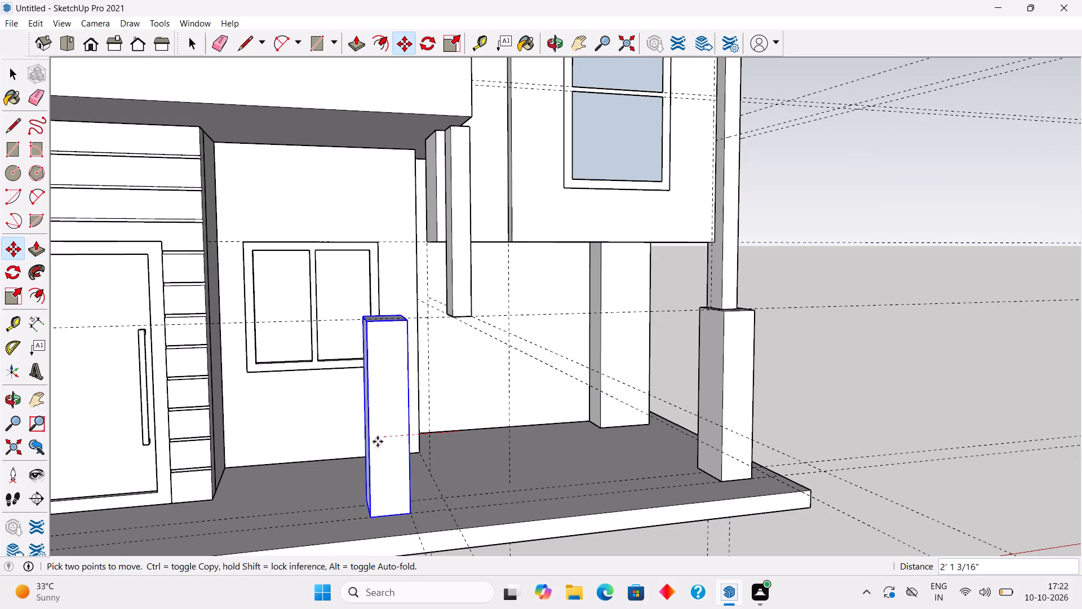
text(1')
key(Return)
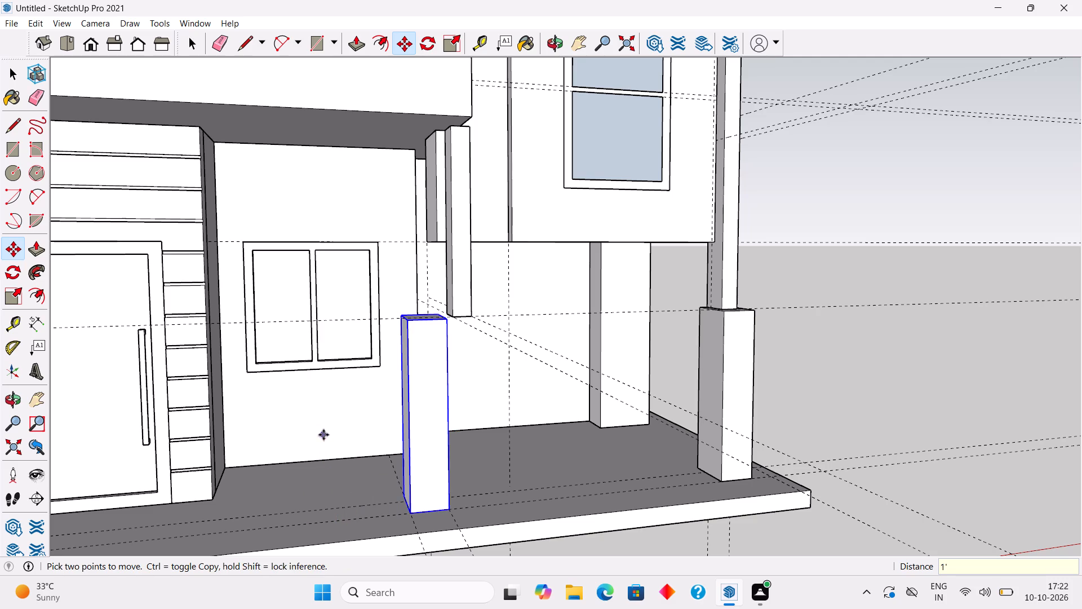
key(space)
key(space)
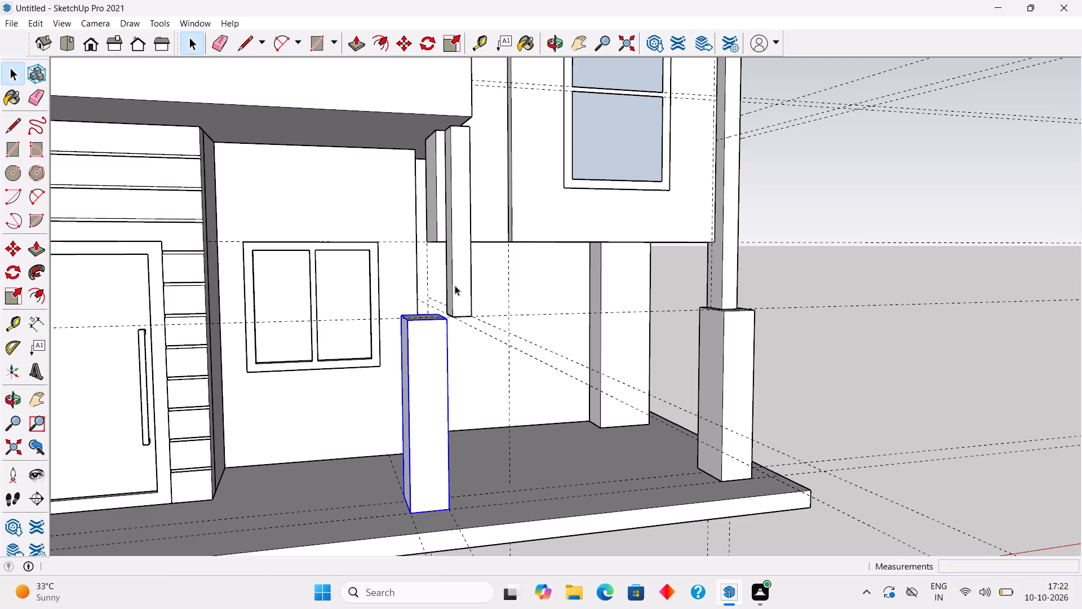
key(space)
Move the slim post 1' along the red axis so it stands on the moved base again.
click(455, 285)
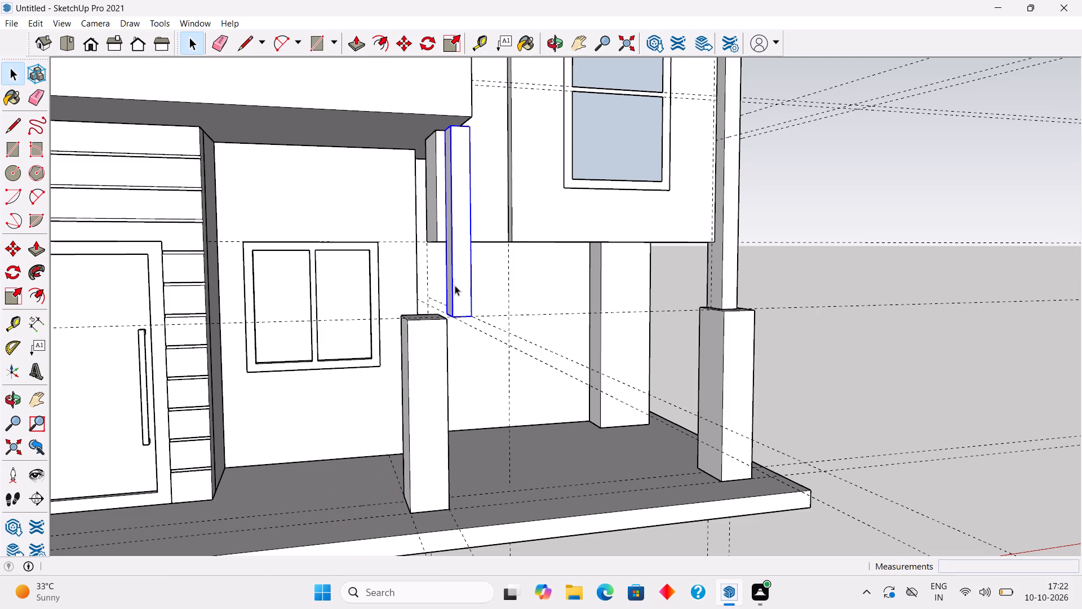
key(m)
click(455, 285)
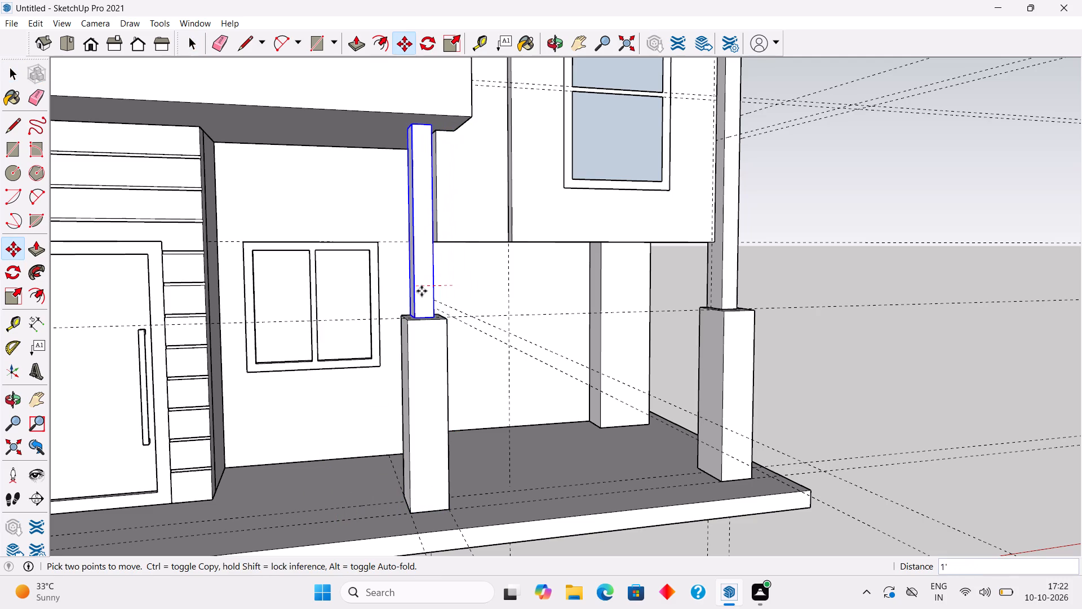
text(1')
key(Return)
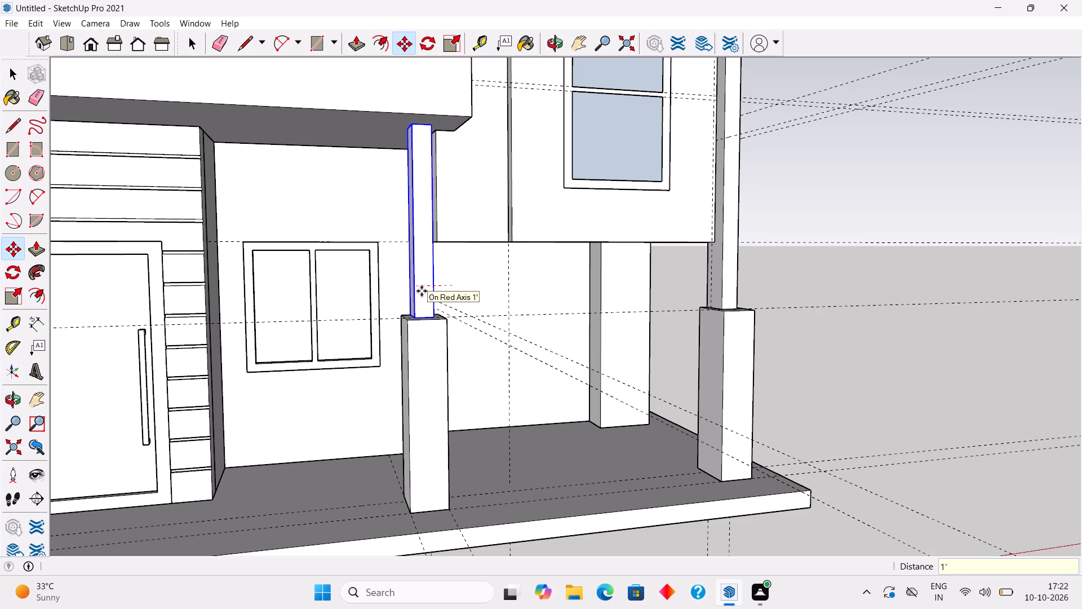
key(space)
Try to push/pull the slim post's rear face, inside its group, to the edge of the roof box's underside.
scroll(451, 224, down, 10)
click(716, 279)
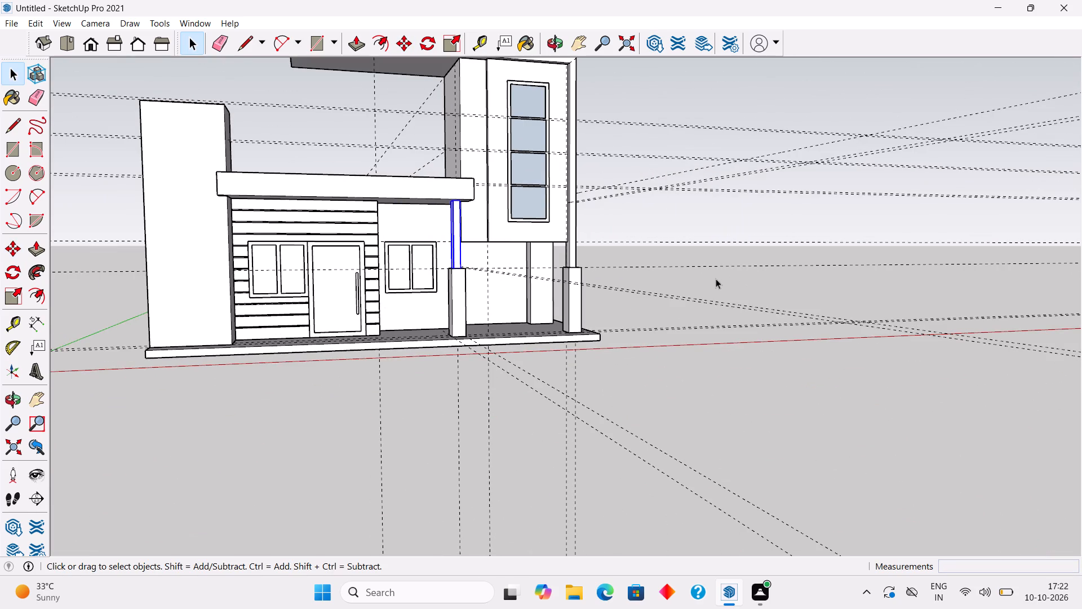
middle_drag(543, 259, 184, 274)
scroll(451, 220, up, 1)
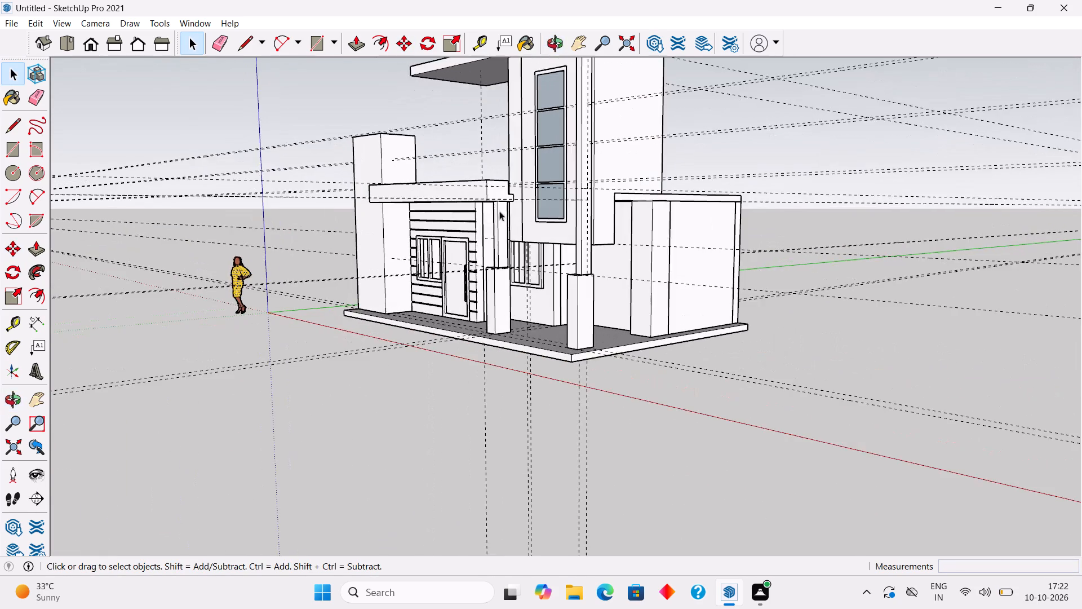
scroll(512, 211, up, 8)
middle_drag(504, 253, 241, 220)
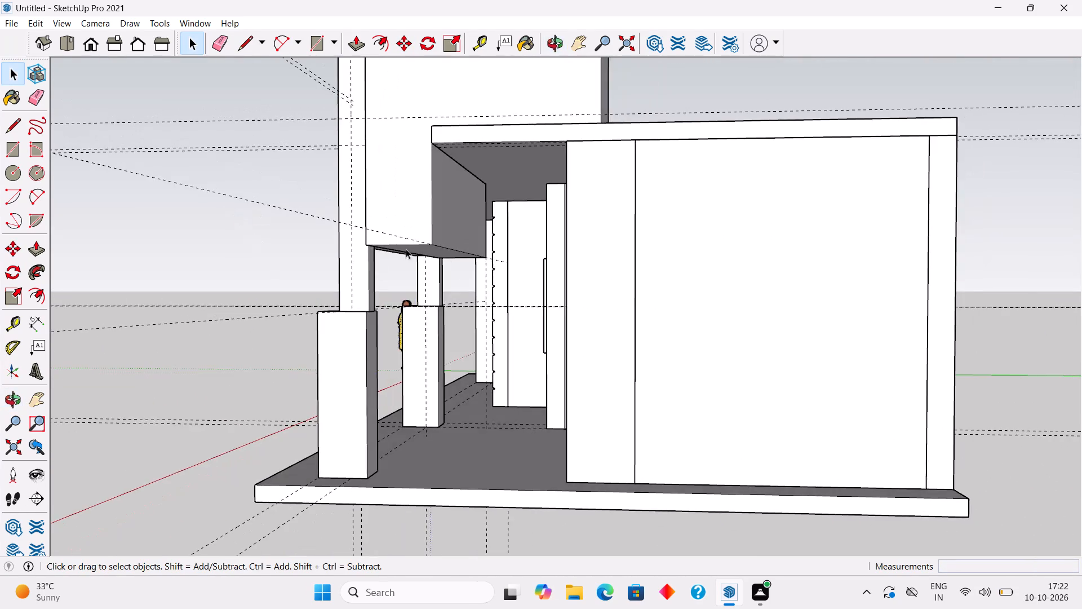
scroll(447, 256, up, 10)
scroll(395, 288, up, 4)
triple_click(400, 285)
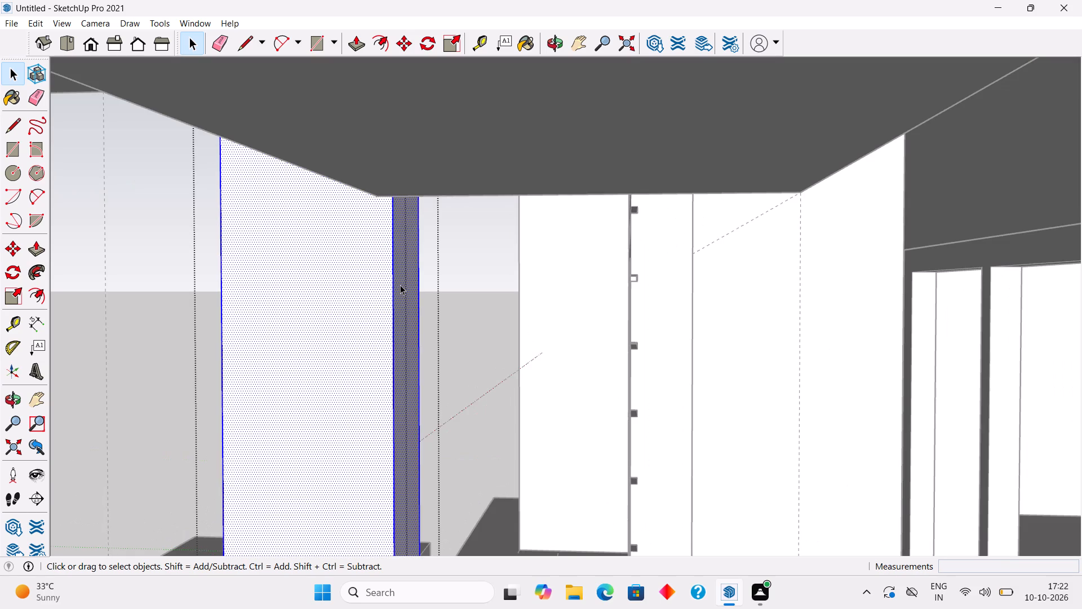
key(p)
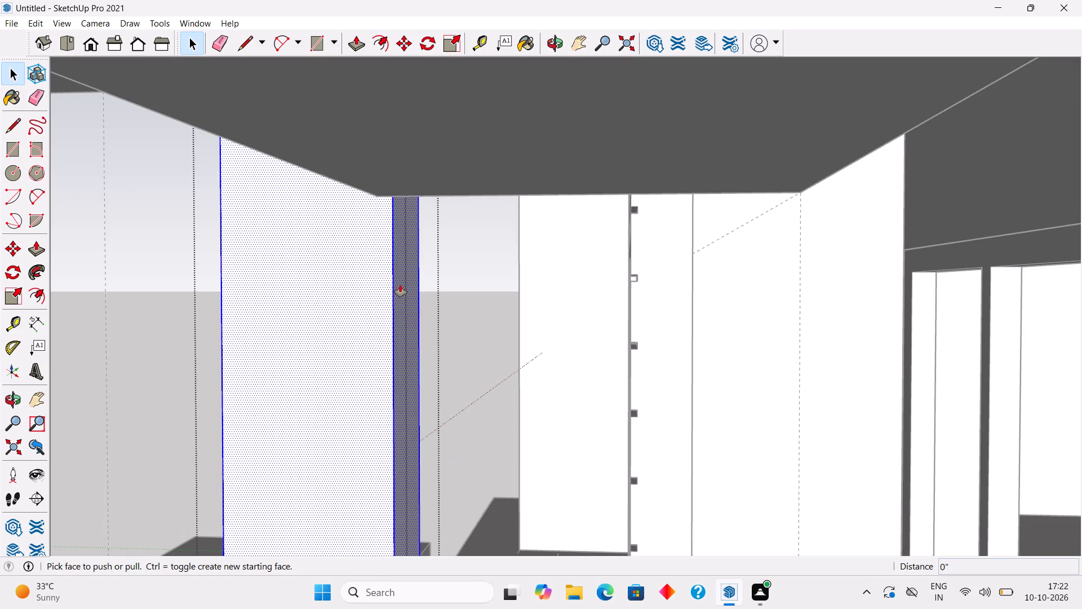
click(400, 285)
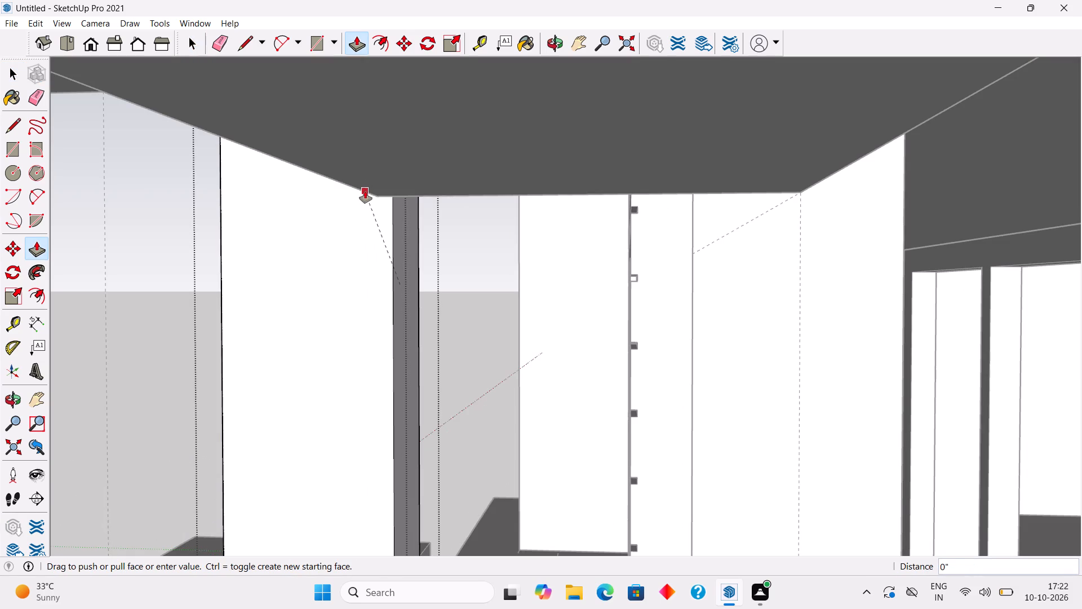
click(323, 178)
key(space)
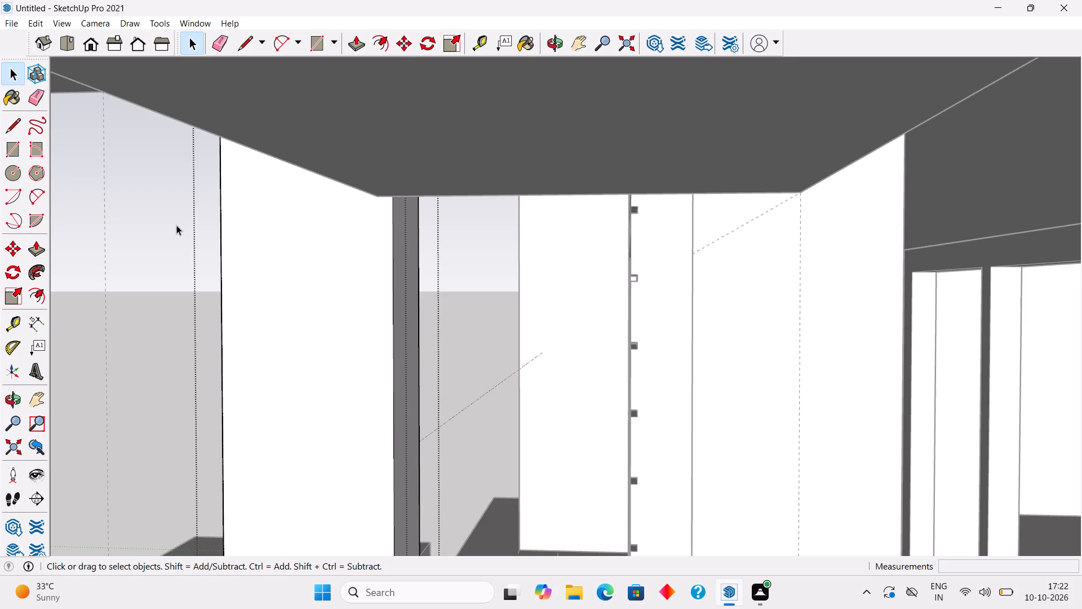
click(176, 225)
Examine the reworked porch column up close and then the whole front of the house.
middle_drag(332, 263, 706, 286)
scroll(637, 267, down, 6)
middle_drag(644, 257, 608, 293)
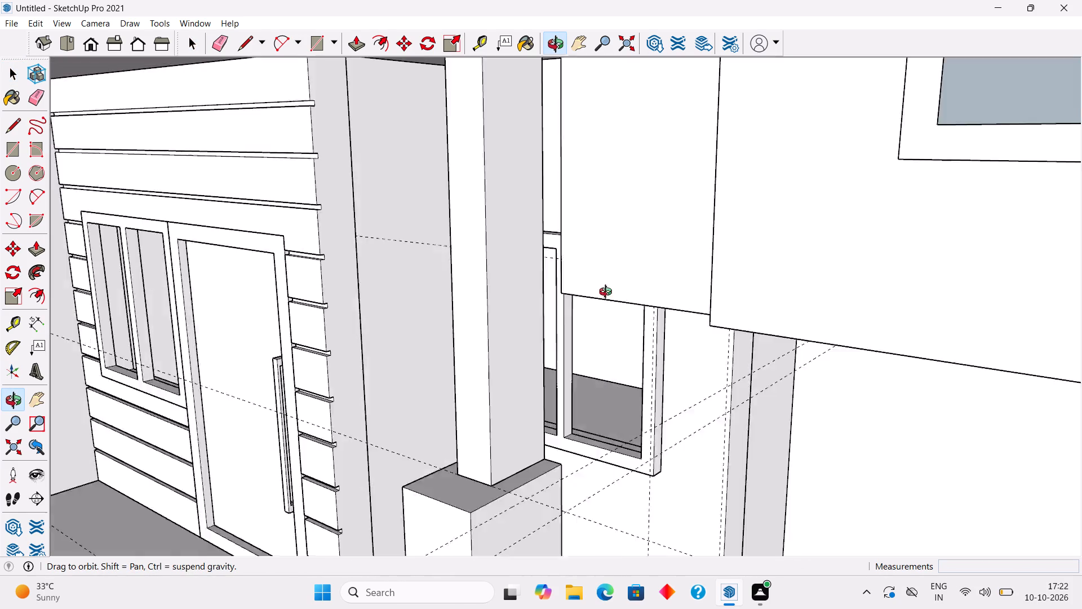
middle_drag(608, 293, 770, 334)
scroll(770, 336, down, 10)
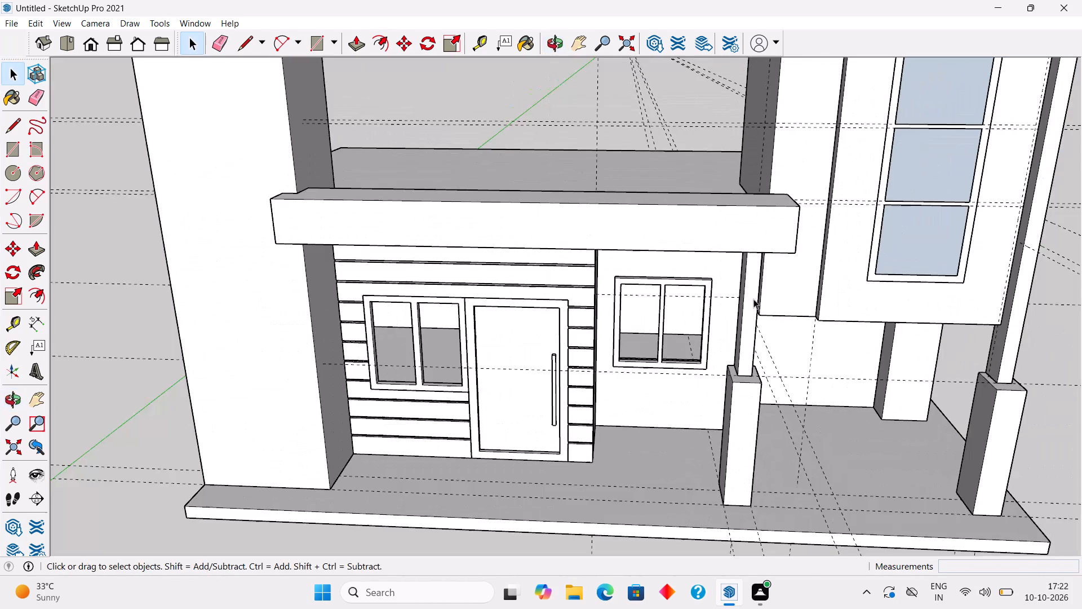
scroll(774, 298, down, 8)
middle_drag(766, 324, 764, 256)
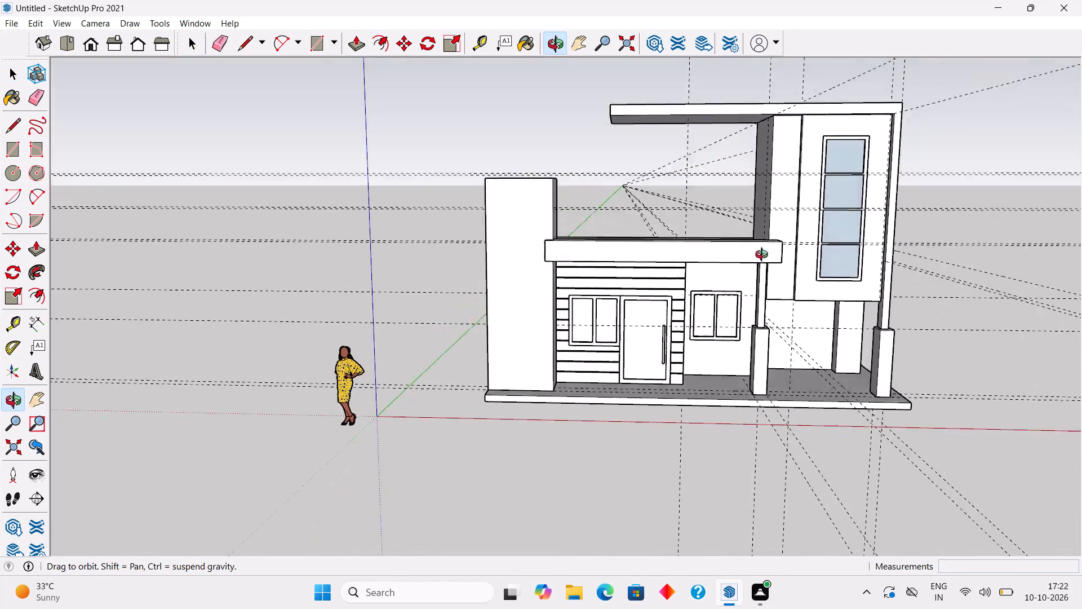
Examine the house from below, from the left front corner and from the porch side, checking the columns under the parapet and roof box.
middle_drag(764, 256, 757, 173)
scroll(757, 173, up, 1)
scroll(731, 288, up, 4)
middle_drag(731, 288, 686, 171)
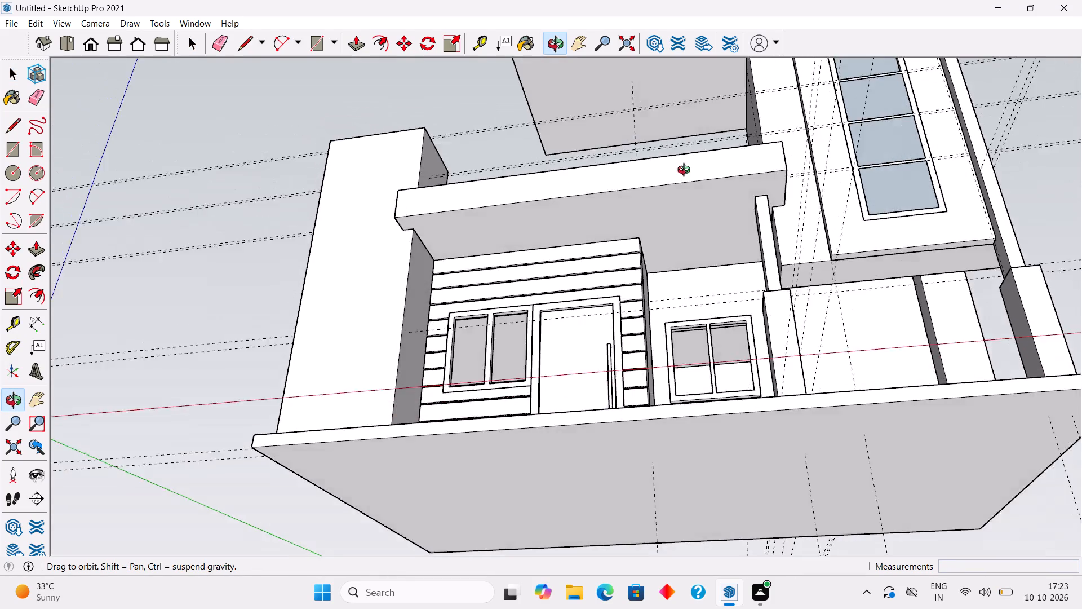
middle_drag(686, 171, 932, 375)
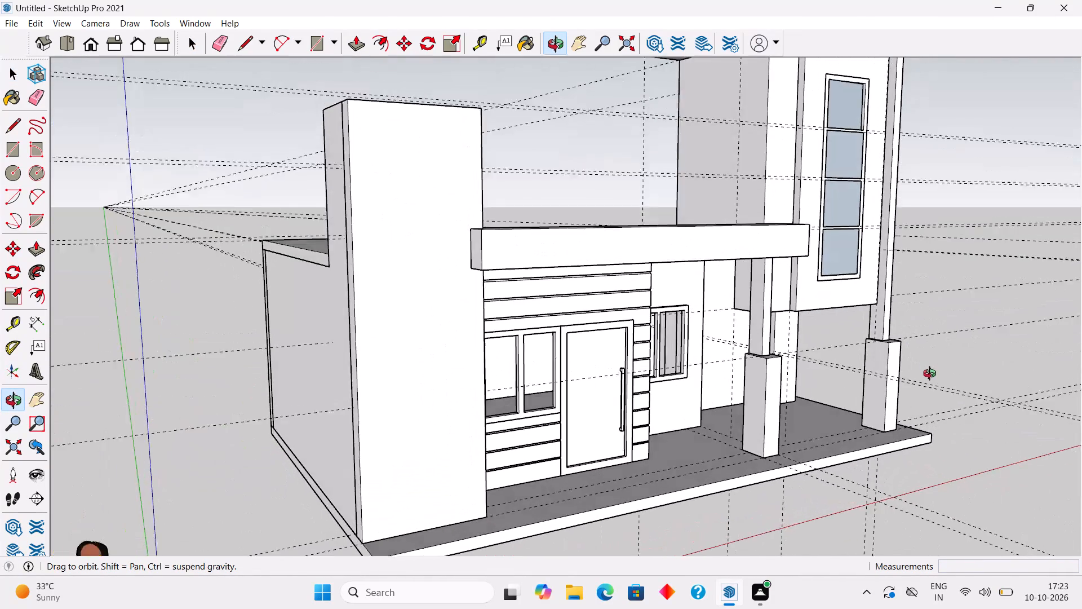
middle_drag(932, 375, 939, 380)
scroll(968, 359, up, 1)
click(987, 350)
middle_drag(928, 342, 566, 254)
scroll(566, 254, down, 9)
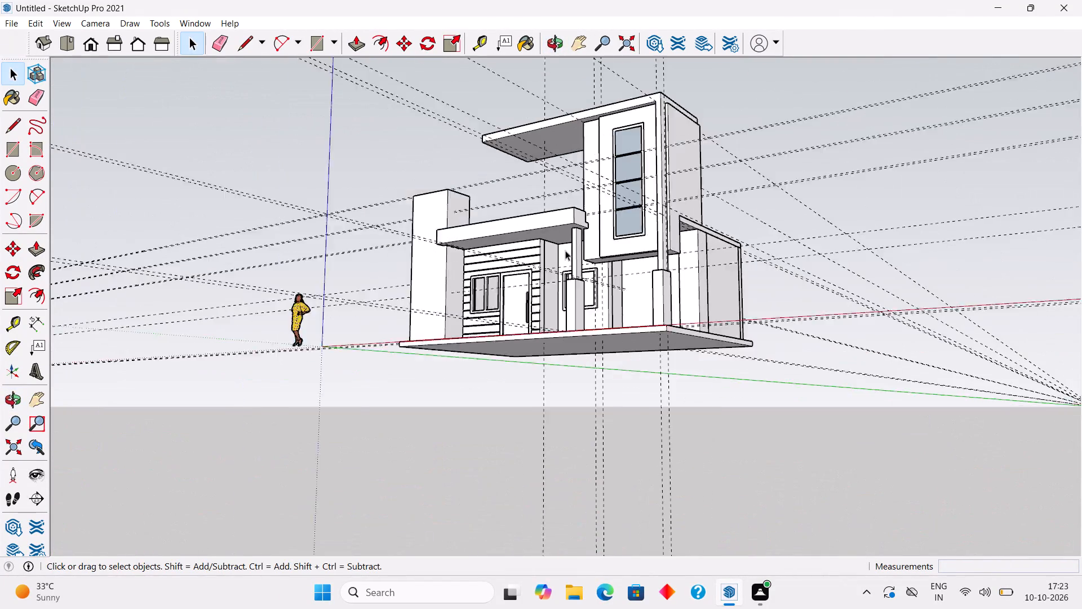
scroll(565, 250, down, 1)
middle_drag(768, 354, 1006, 453)
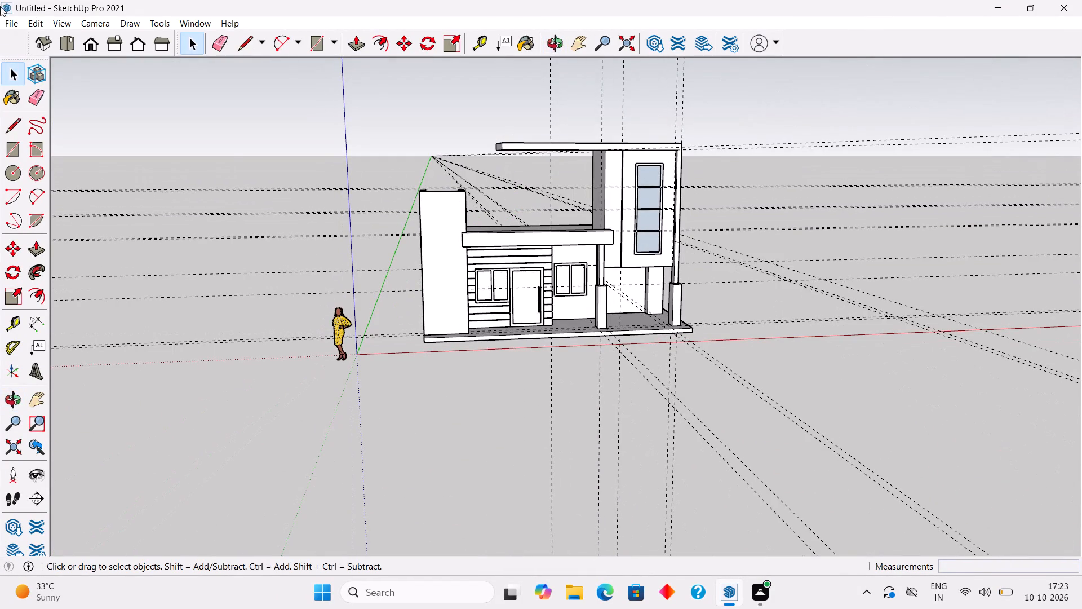
Delete all construction guides from the model.
click(36, 29)
click(95, 151)
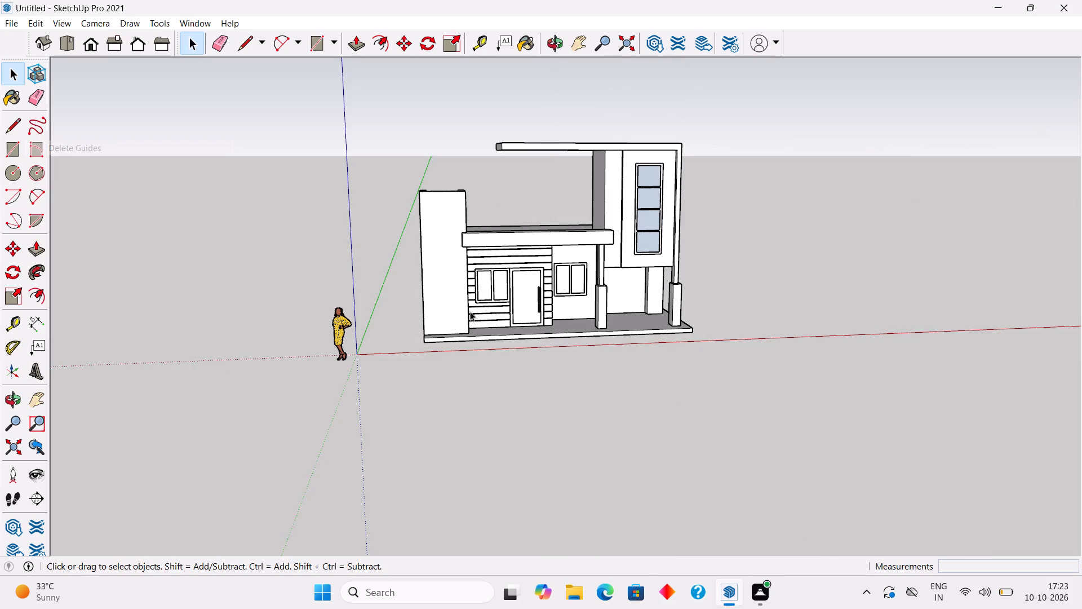
Examine the whole front elevation of the house, from the porch columns up to the overhanging roof slab.
scroll(699, 324, up, 4)
middle_drag(703, 320, 670, 271)
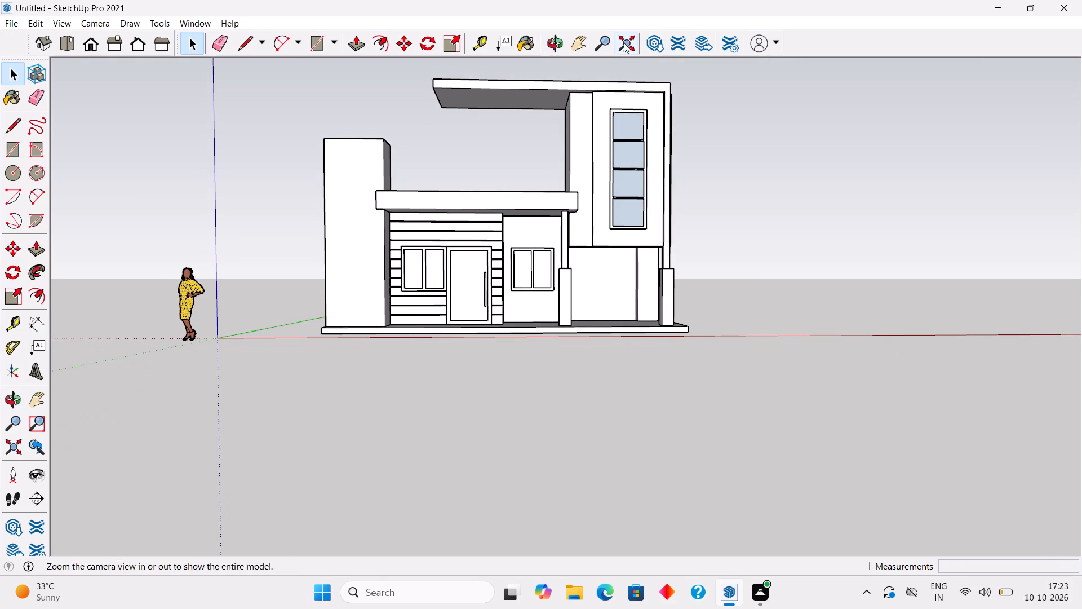
scroll(638, 184, down, 6)
scroll(618, 126, up, 10)
middle_drag(630, 165, 605, 151)
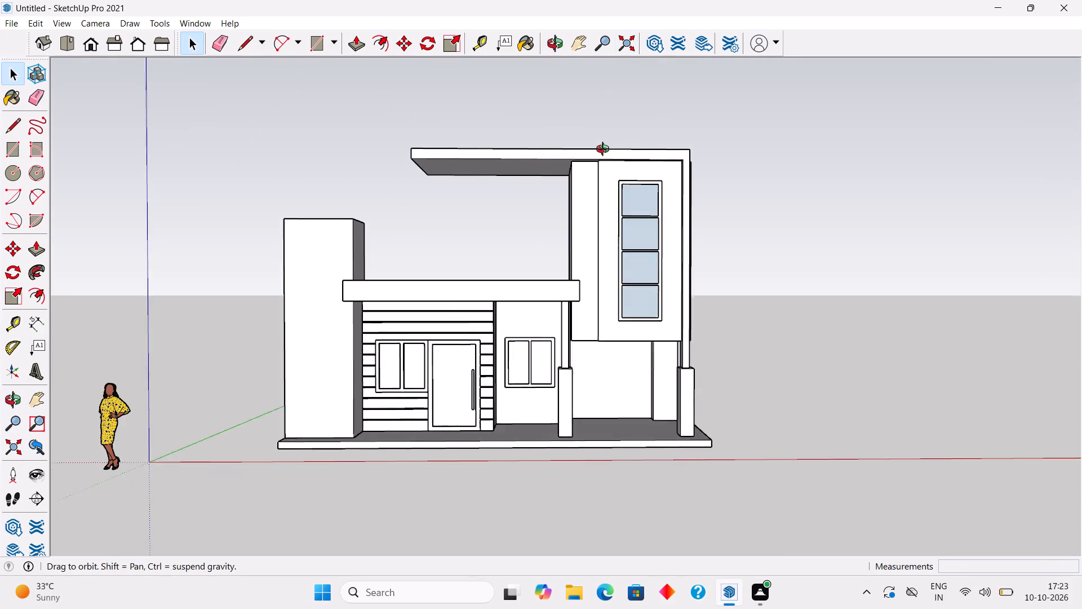
middle_drag(605, 151, 601, 145)
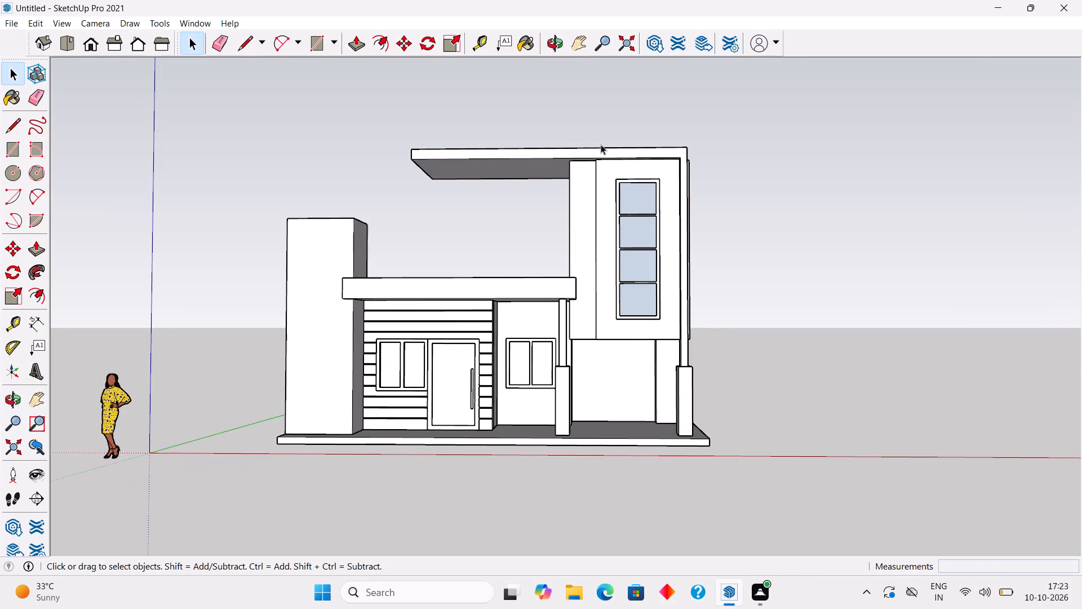
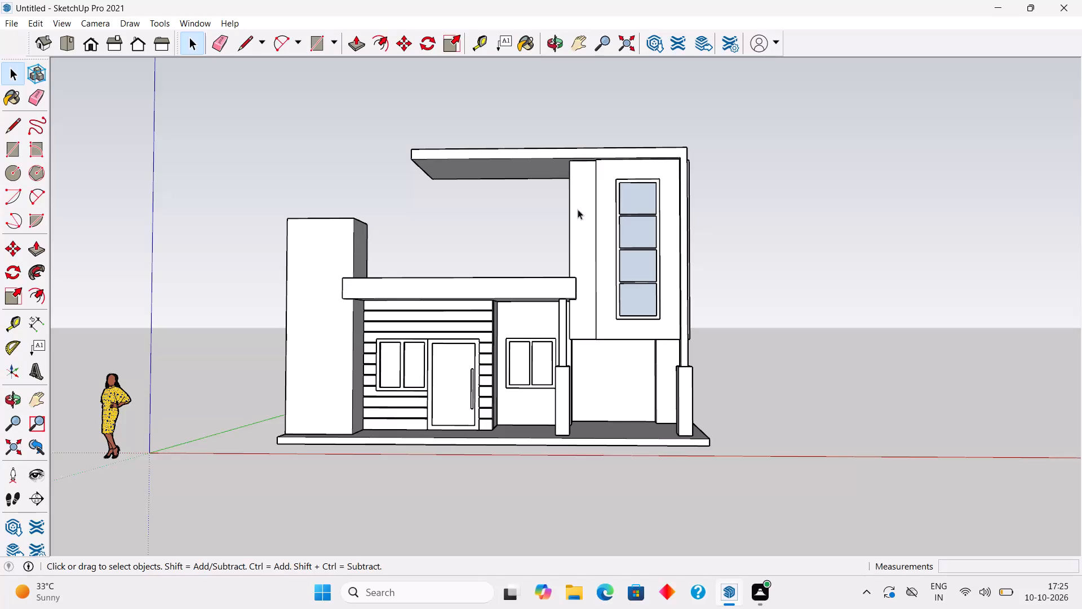
Place a guide on the roof slab's underside, parallel to its free side edge and about 11' 10 5/16" in, along the roof box's side wall.
scroll(546, 467, up, 4)
scroll(468, 162, up, 4)
scroll(480, 174, down, 3)
scroll(487, 222, down, 5)
middle_drag(505, 192, 579, 123)
scroll(544, 115, up, 3)
scroll(513, 225, up, 5)
middle_drag(575, 145, 750, 153)
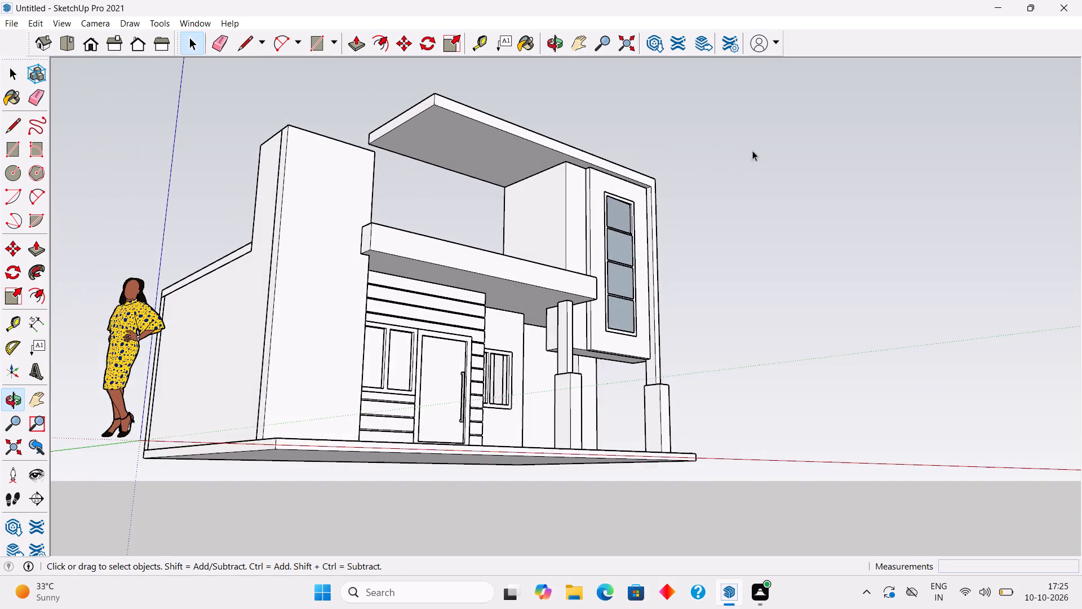
scroll(560, 146, up, 9)
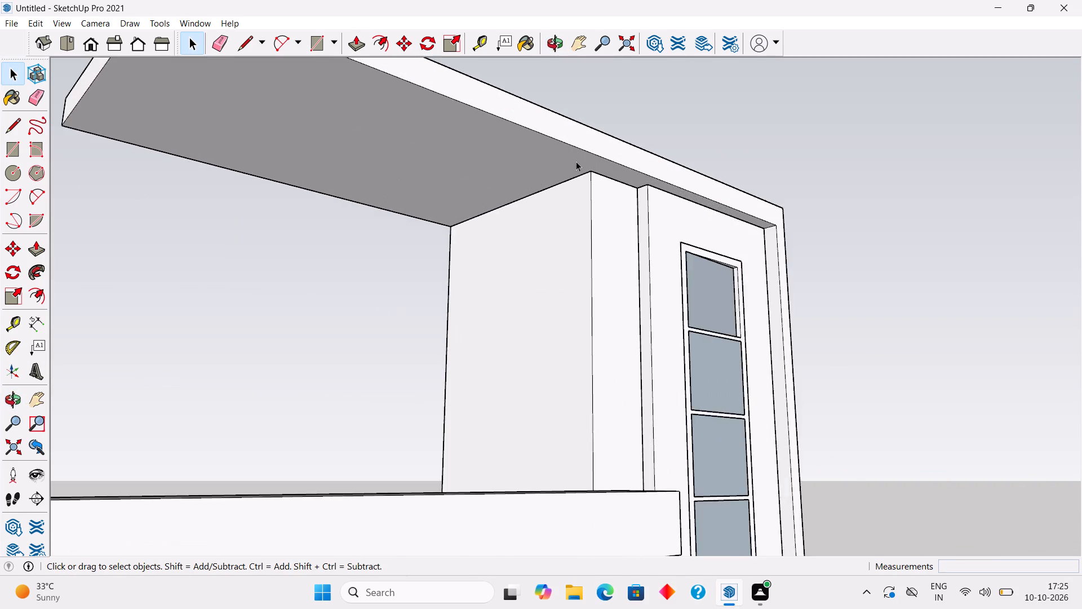
scroll(576, 161, up, 3)
scroll(595, 153, down, 3)
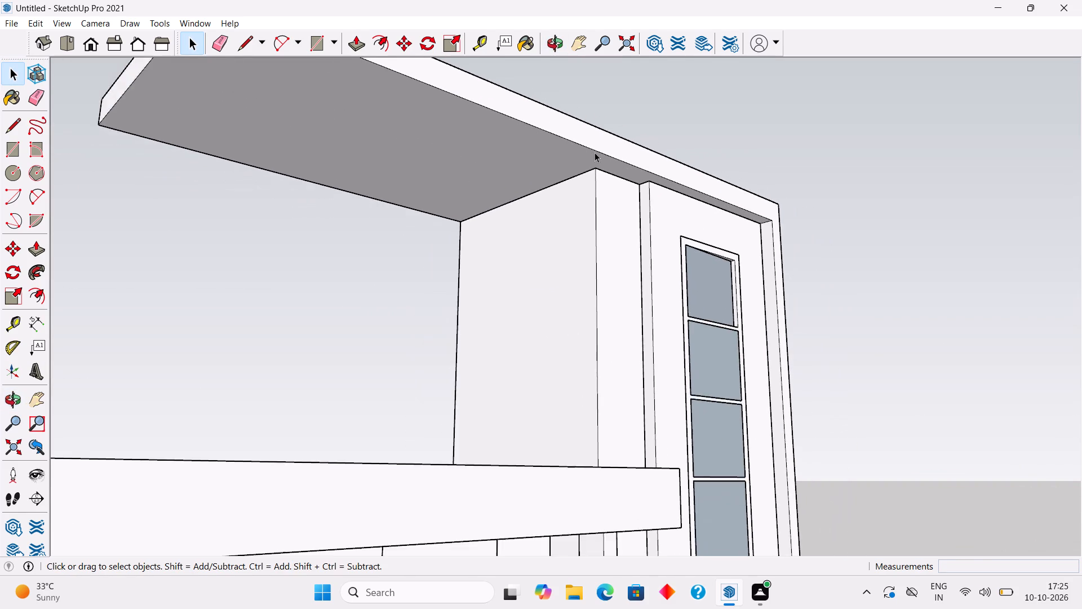
scroll(595, 152, down, 3)
key(t)
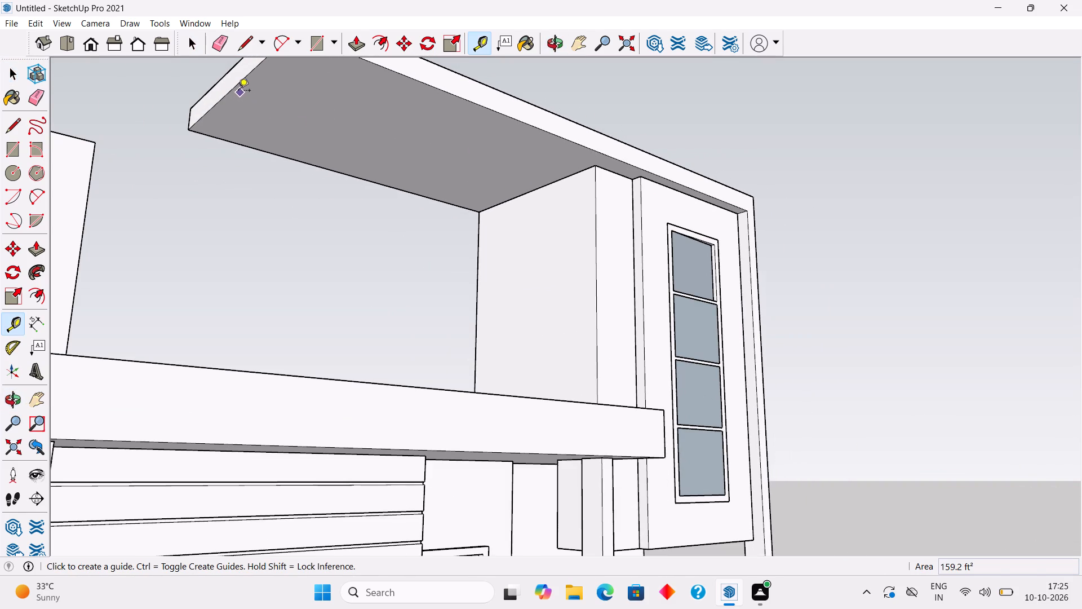
click(221, 105)
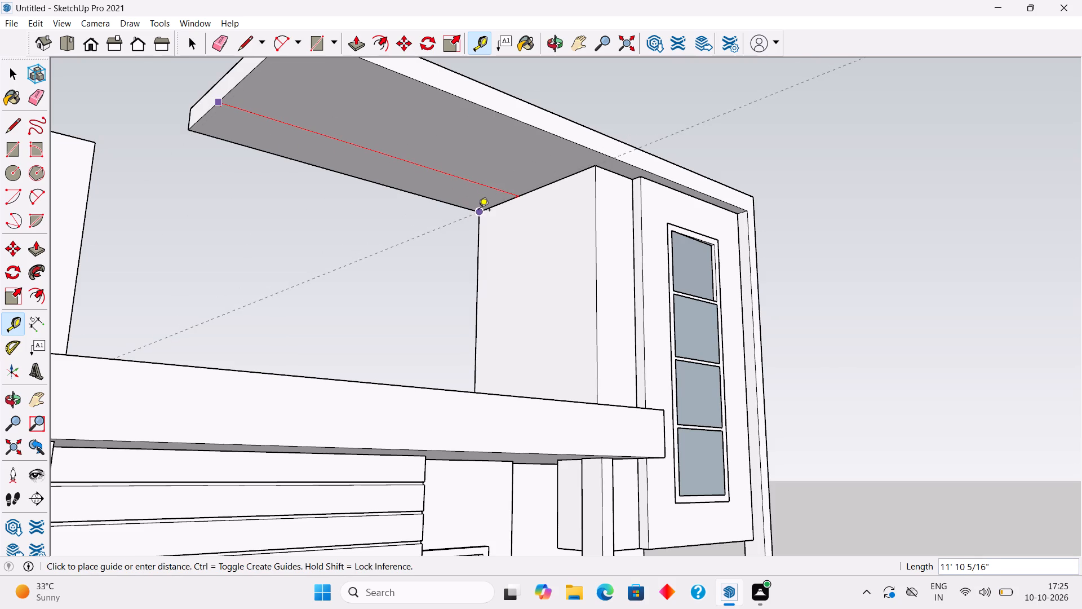
scroll(486, 217, up, 4)
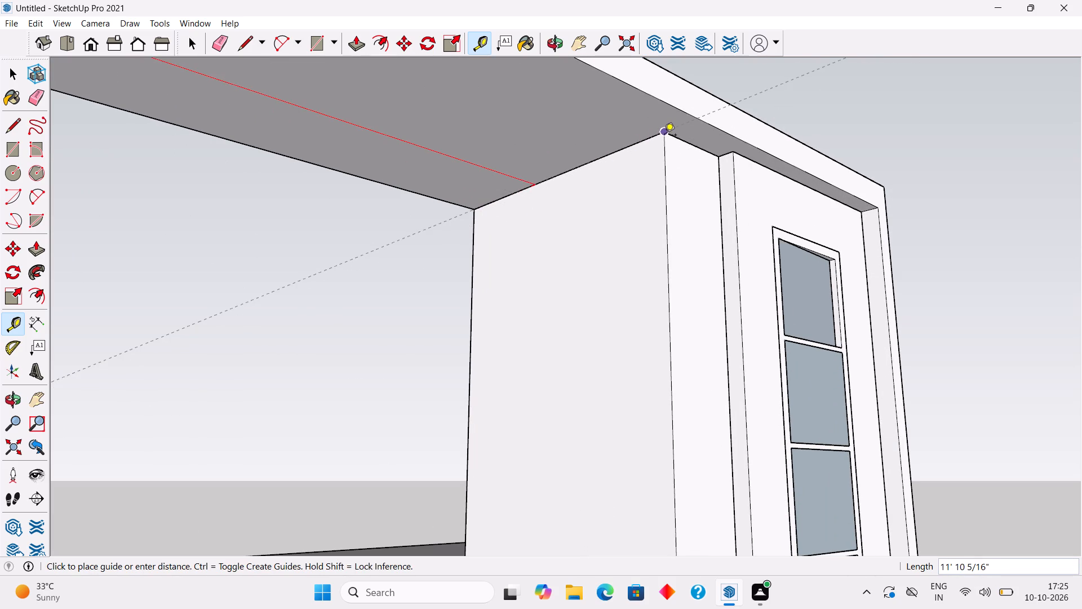
click(664, 136)
Start another guide with the Tape Measure from the existing guide, where it crosses the front of the roof slab.
middle_drag(621, 180, 441, 226)
scroll(487, 228, down, 3)
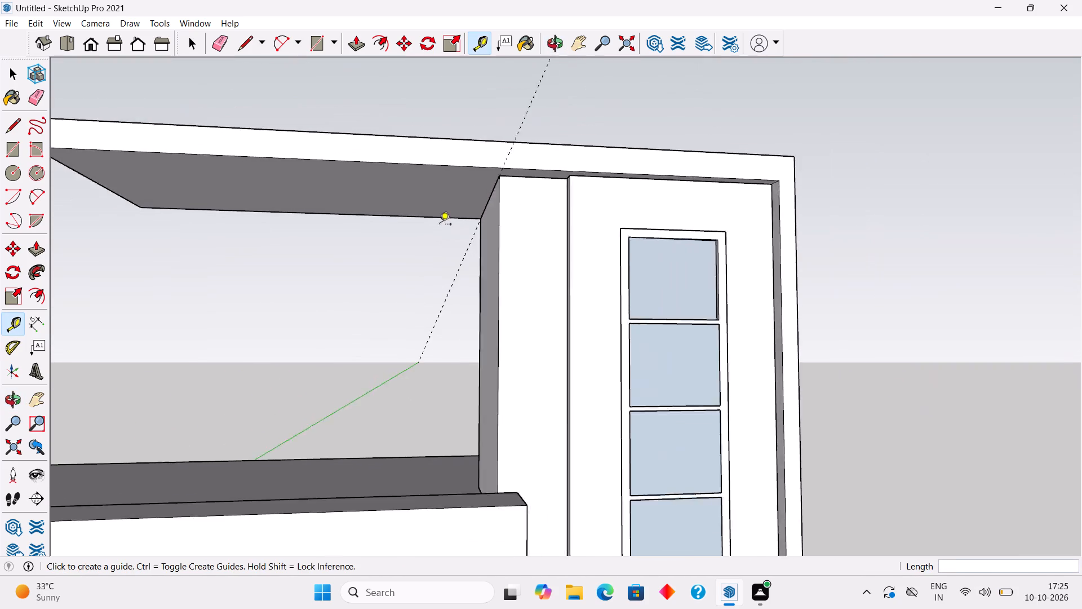
scroll(440, 225, down, 2)
middle_drag(464, 251, 479, 275)
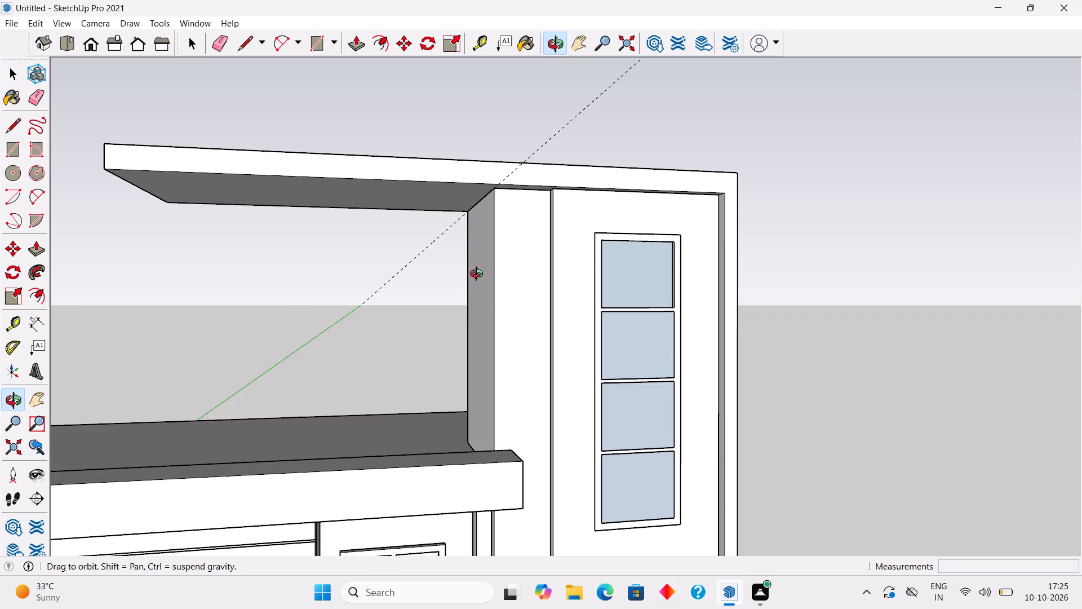
middle_drag(479, 275, 454, 215)
click(489, 159)
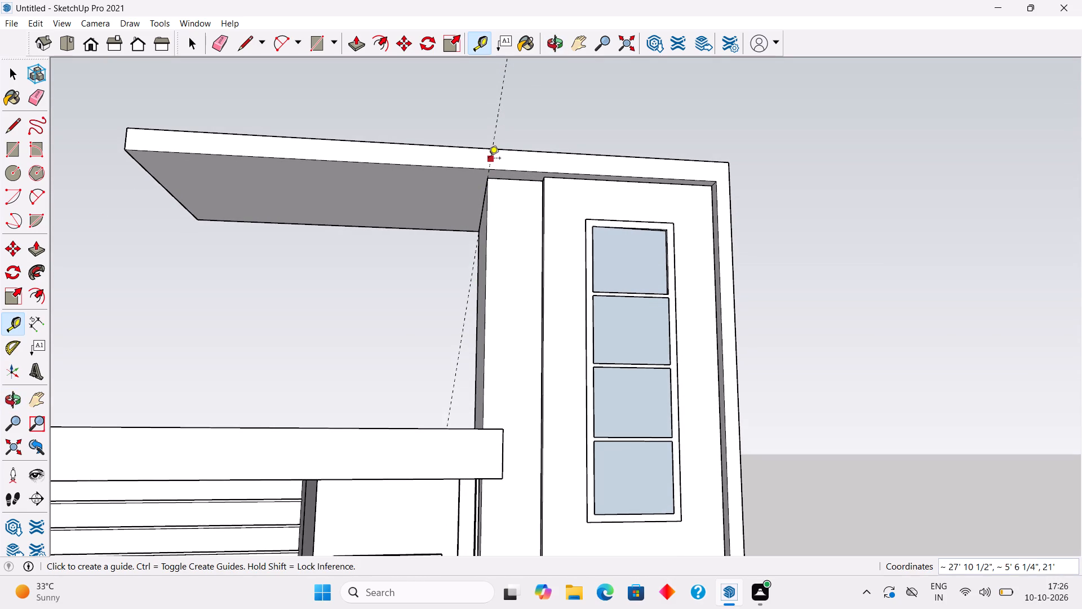
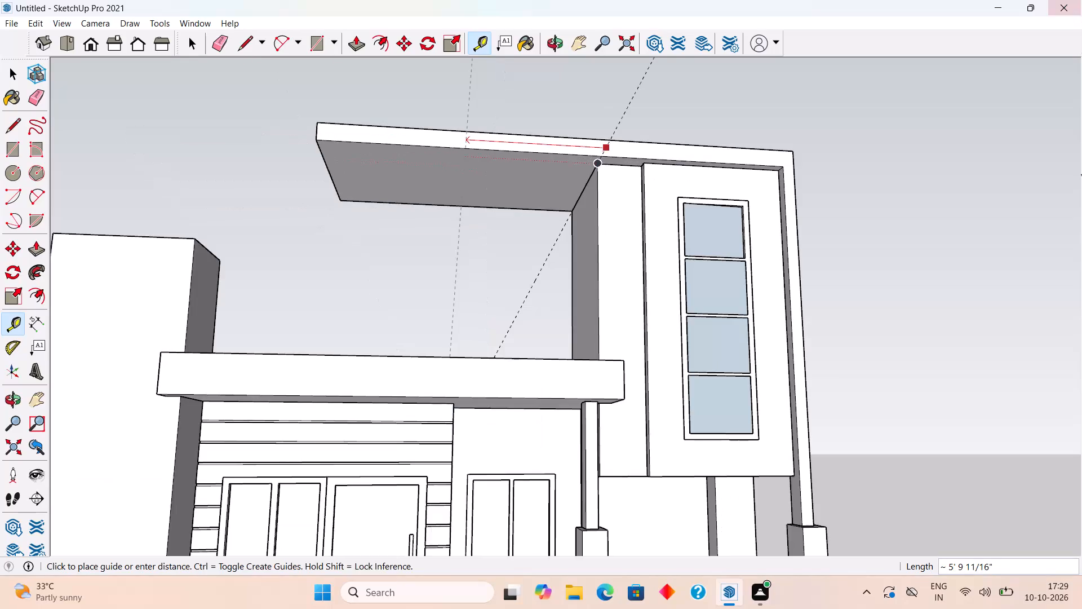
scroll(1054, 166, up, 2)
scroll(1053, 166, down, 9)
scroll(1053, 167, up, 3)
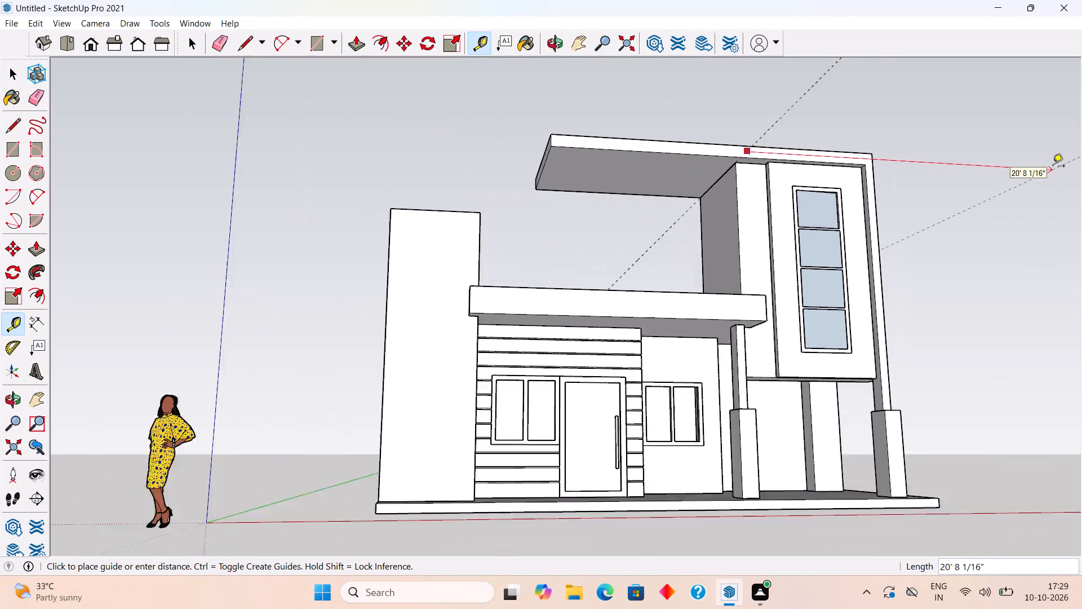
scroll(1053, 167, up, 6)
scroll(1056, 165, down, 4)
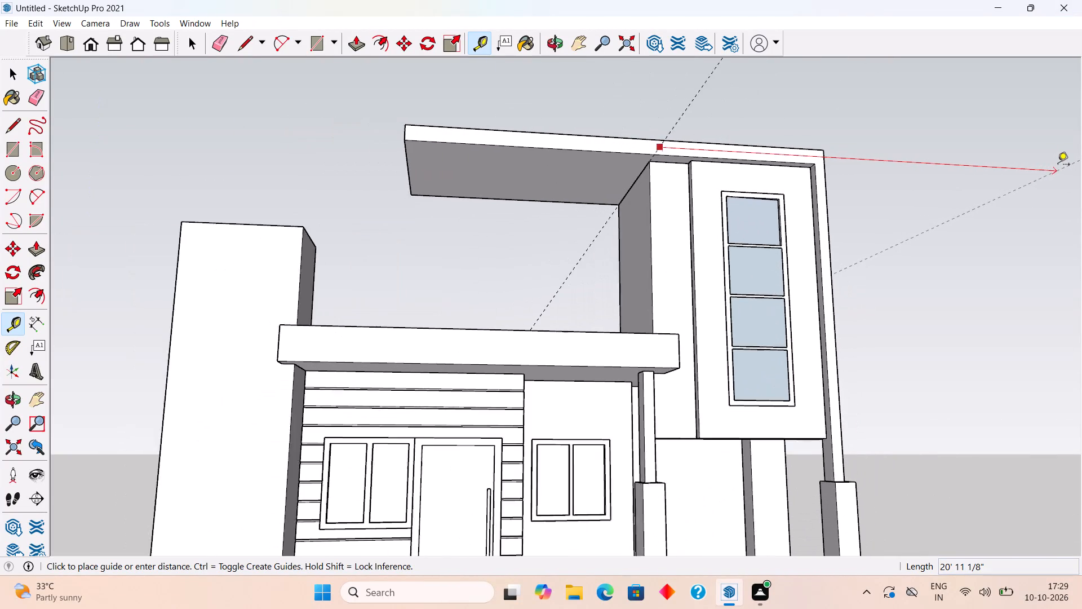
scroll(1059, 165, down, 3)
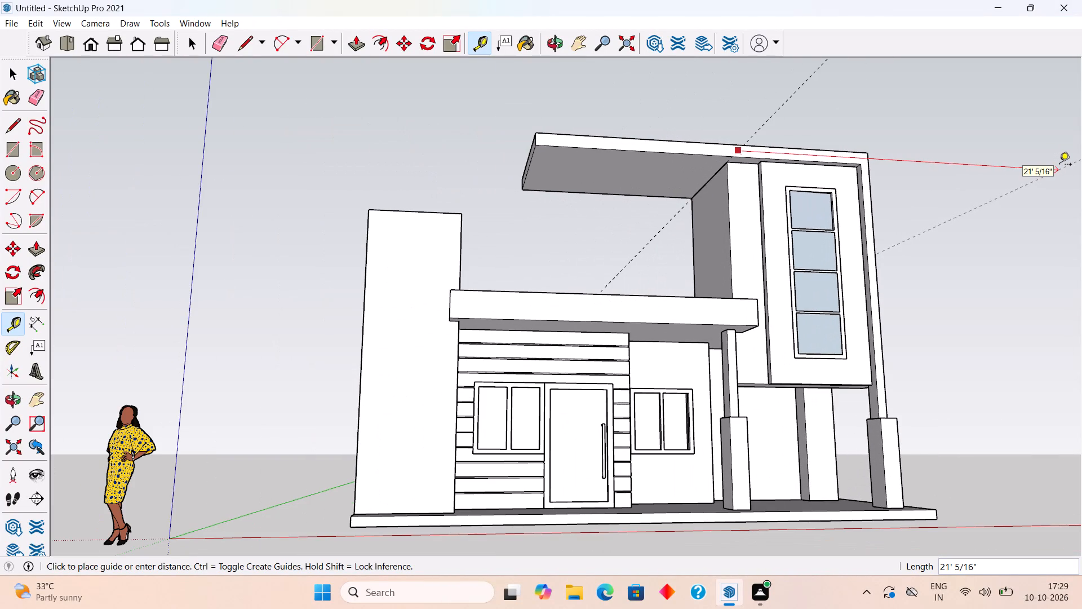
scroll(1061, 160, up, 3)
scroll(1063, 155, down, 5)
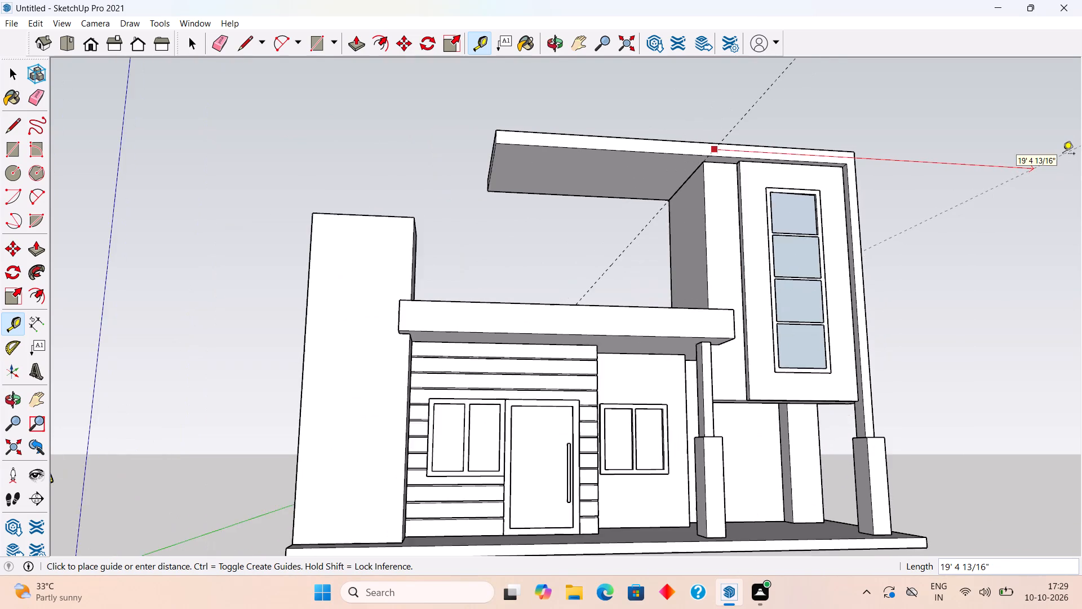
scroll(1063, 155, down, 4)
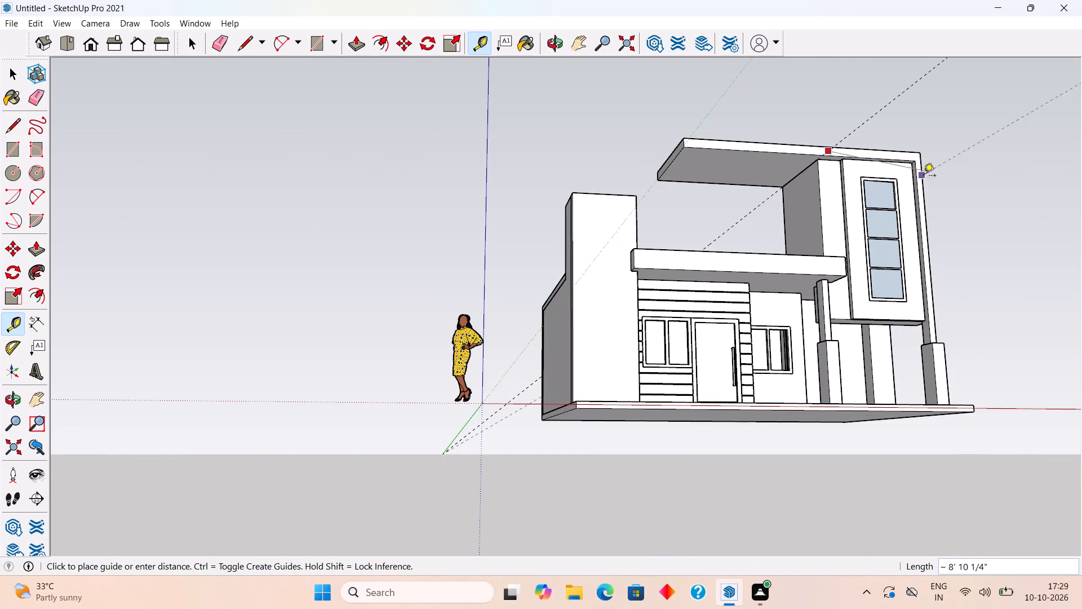
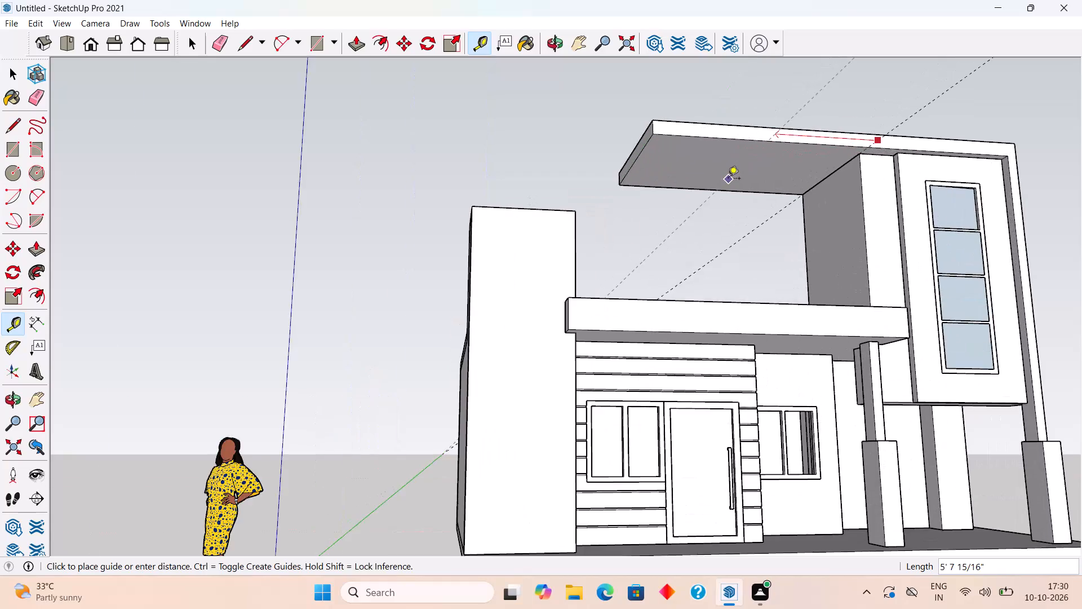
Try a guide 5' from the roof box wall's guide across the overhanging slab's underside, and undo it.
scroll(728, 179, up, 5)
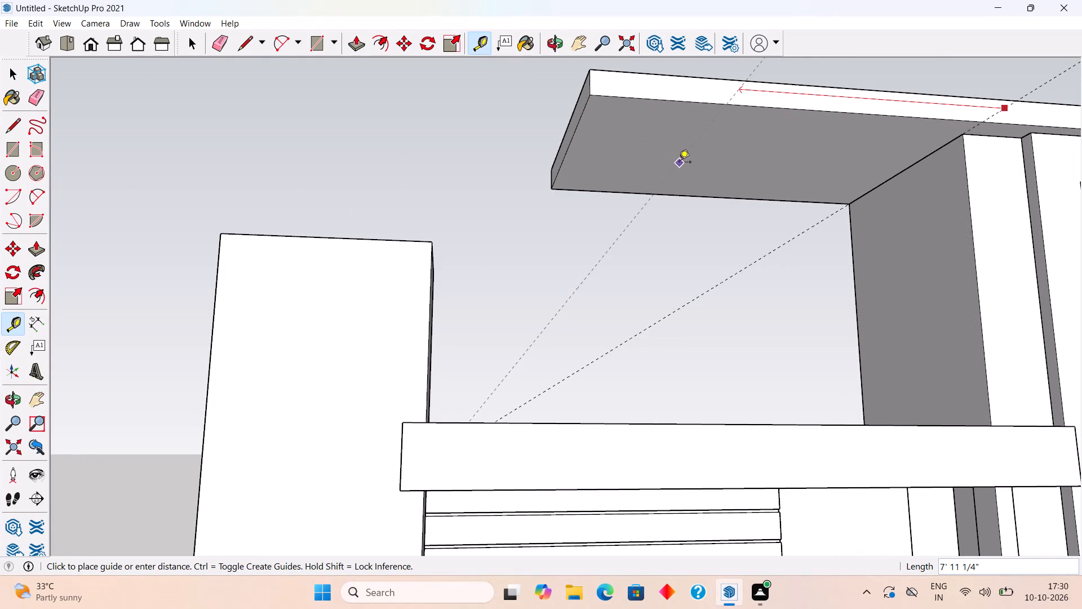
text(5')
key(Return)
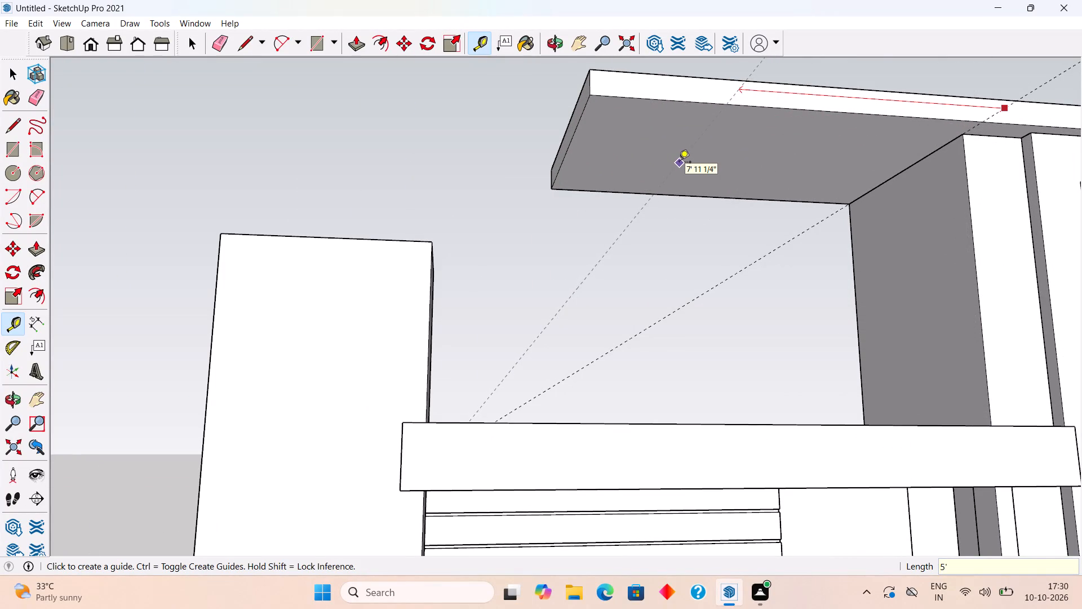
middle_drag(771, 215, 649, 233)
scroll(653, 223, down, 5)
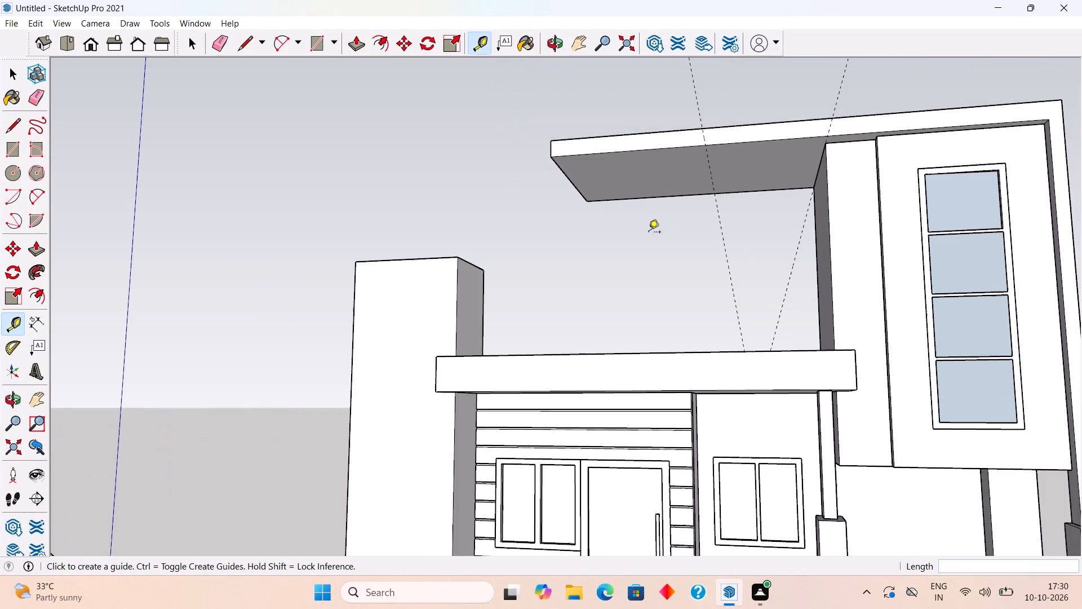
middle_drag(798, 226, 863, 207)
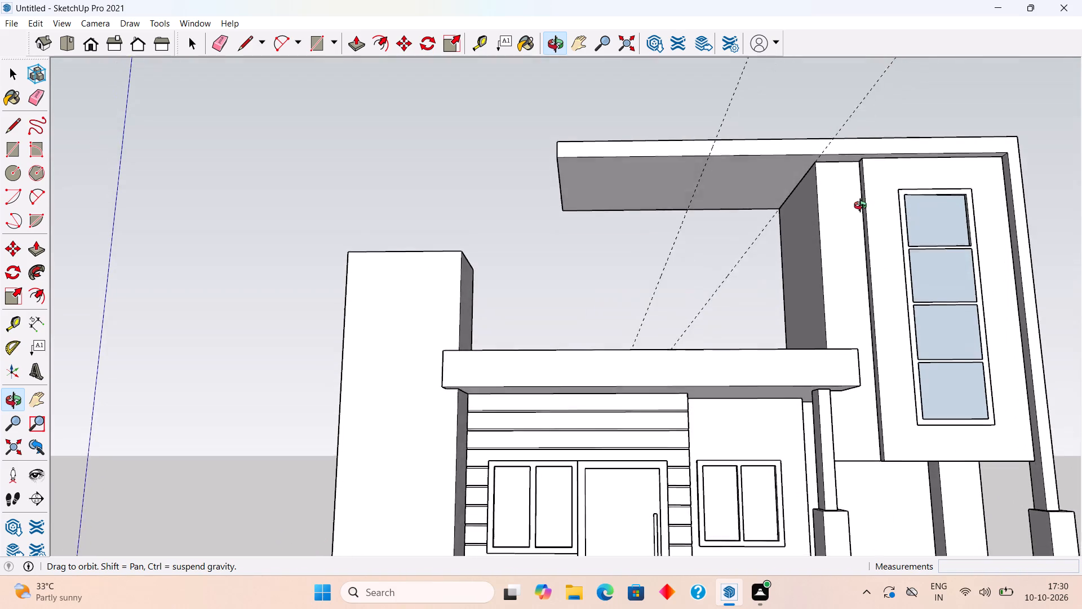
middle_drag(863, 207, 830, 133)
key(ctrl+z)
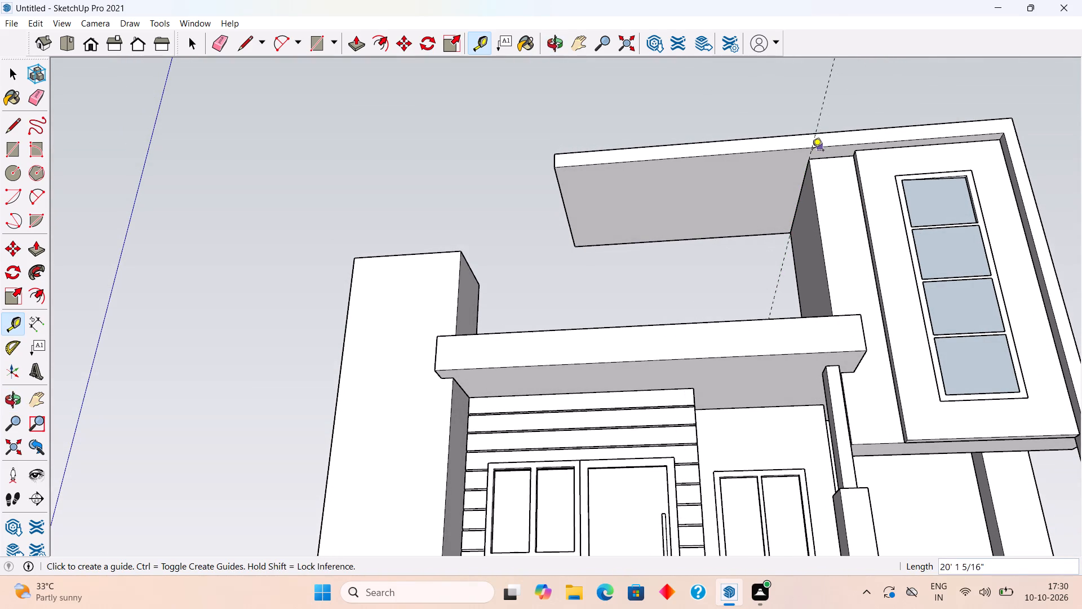
Place a parallel guide 7' out from the roof box wall's top edge on the overhanging slab's underside.
click(805, 180)
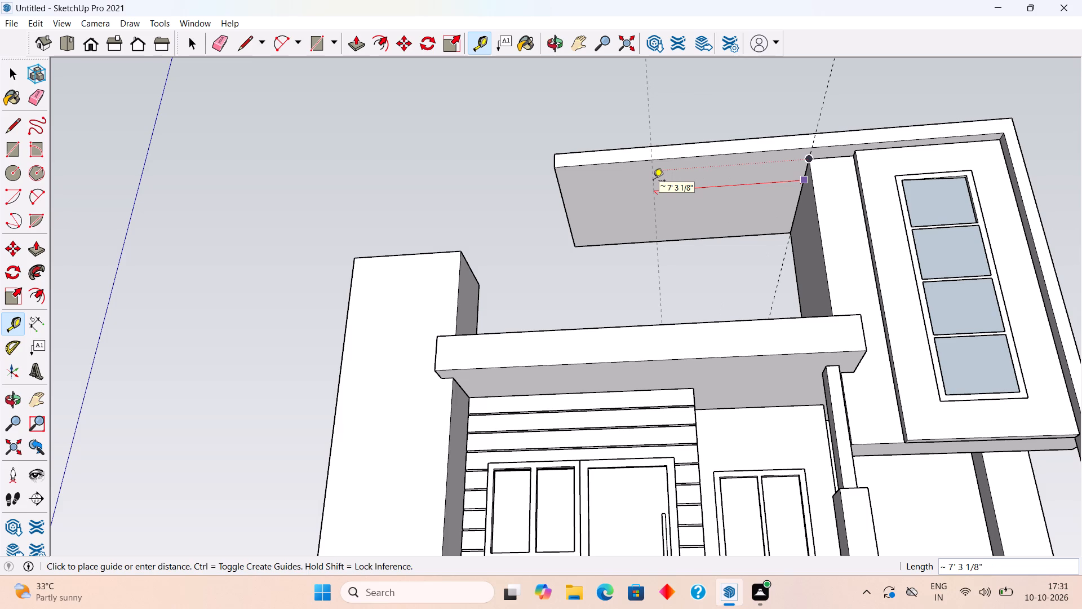
text(7')
key(Return)
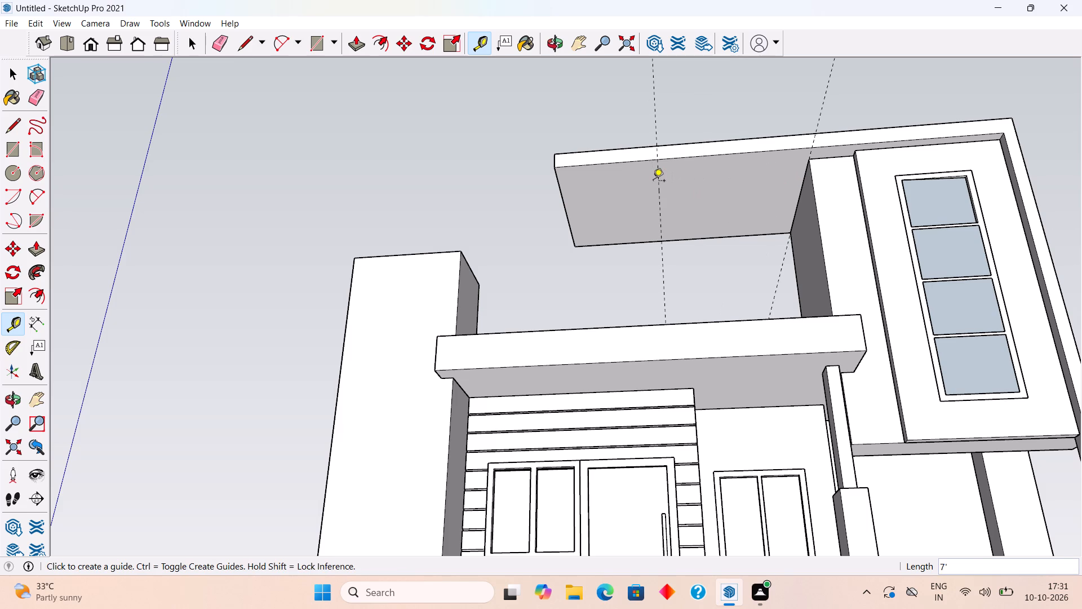
Place a second guide on the slab's underside, 1' out from the edge where it meets the roof box wall.
scroll(653, 182, up, 5)
scroll(651, 181, down, 10)
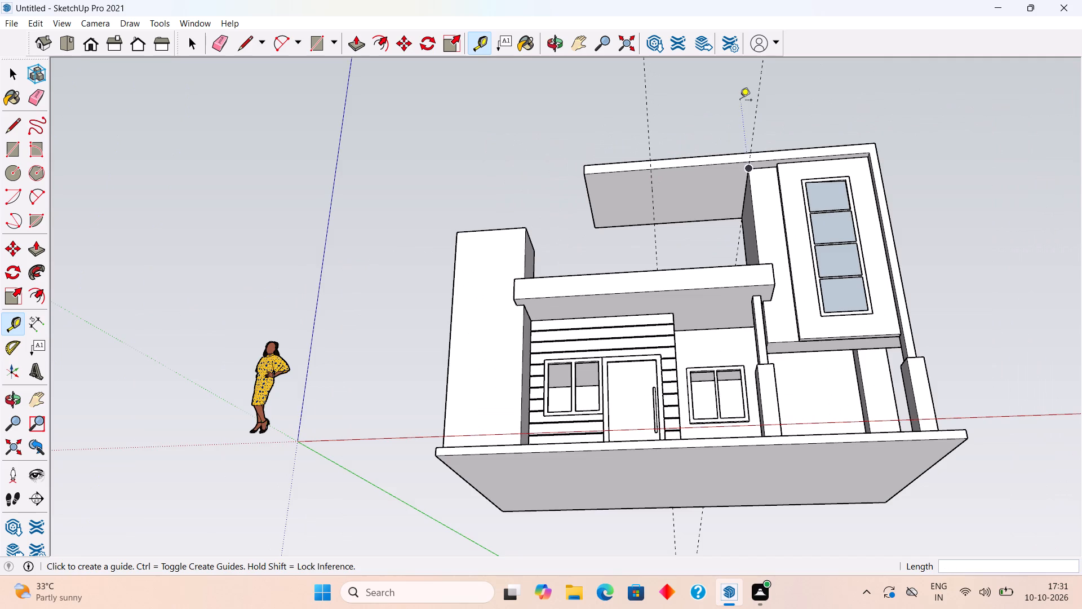
middle_drag(739, 114, 750, 220)
scroll(747, 220, up, 3)
middle_drag(717, 155, 706, 105)
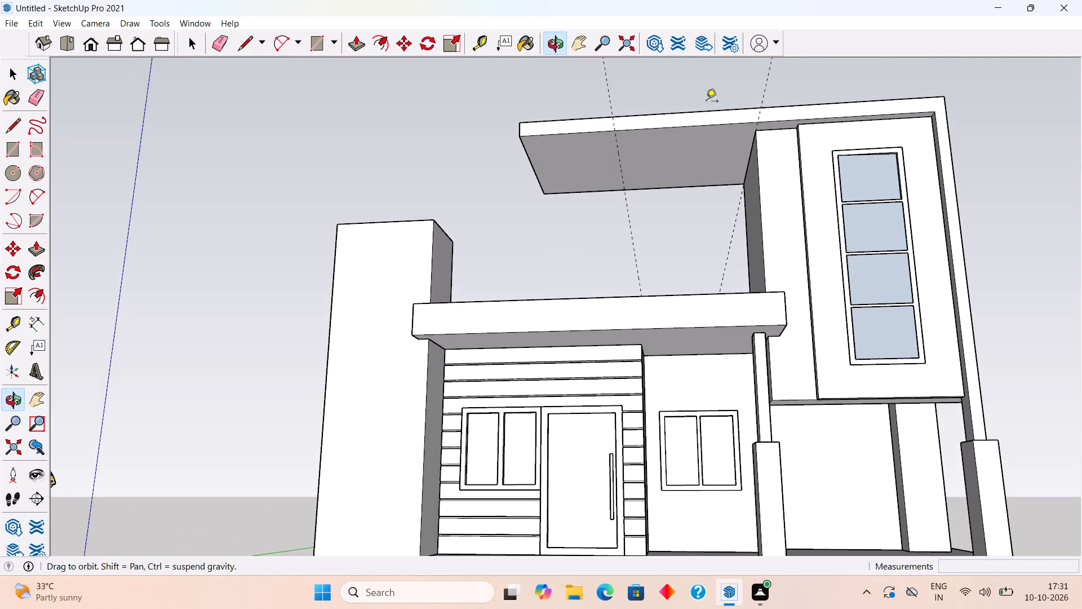
scroll(709, 110, up, 9)
scroll(728, 174, up, 2)
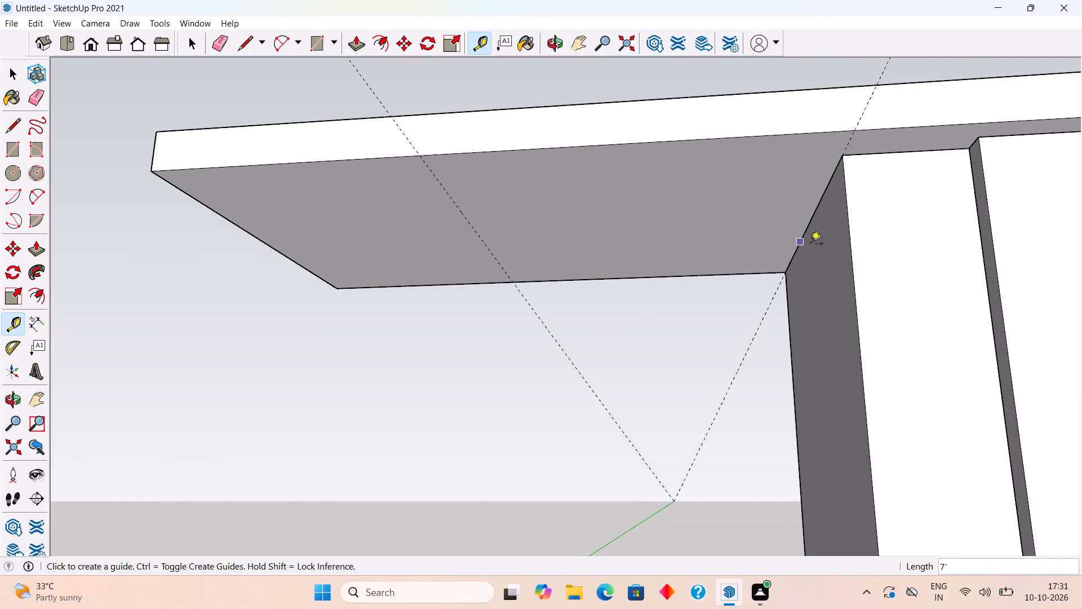
click(821, 200)
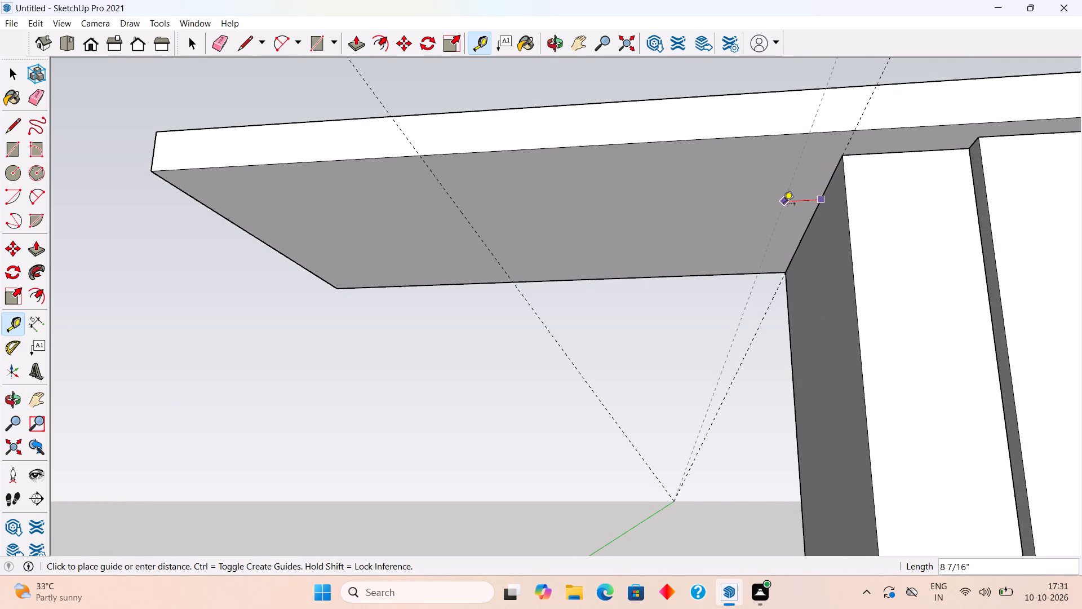
text(1')
key(Return)
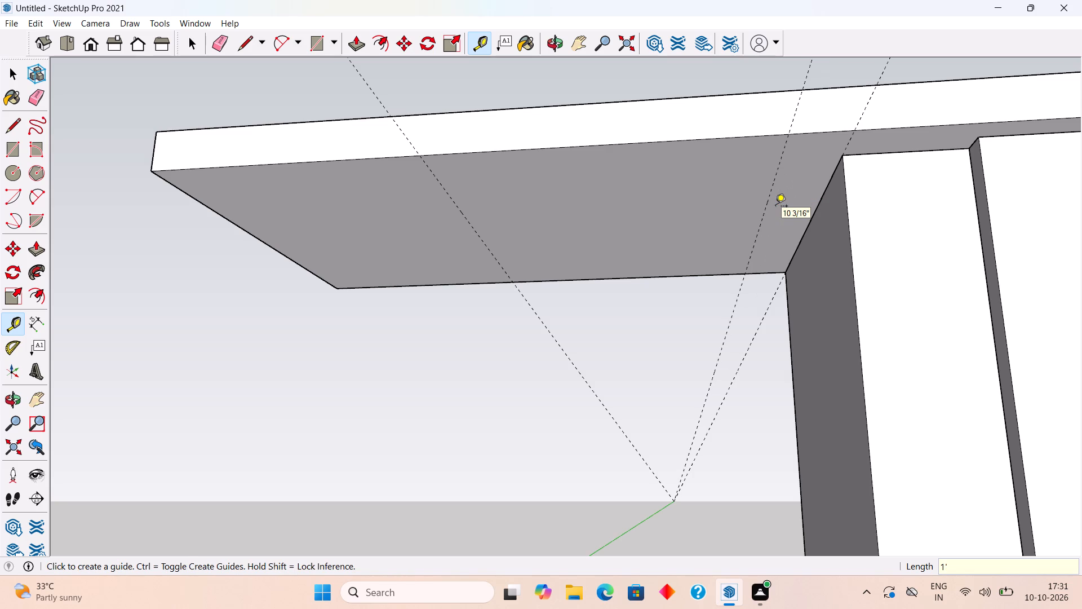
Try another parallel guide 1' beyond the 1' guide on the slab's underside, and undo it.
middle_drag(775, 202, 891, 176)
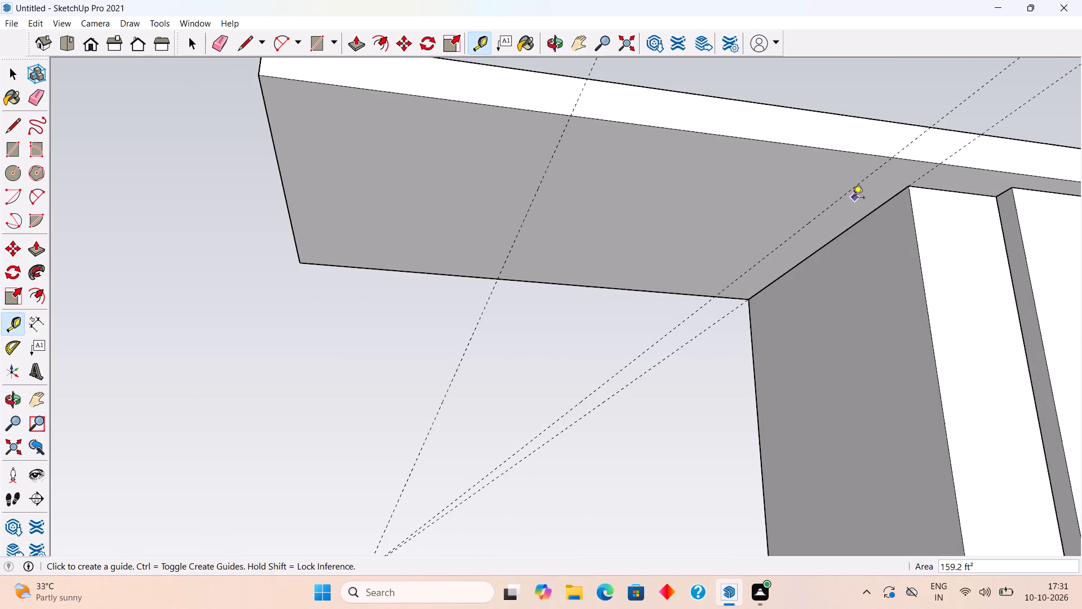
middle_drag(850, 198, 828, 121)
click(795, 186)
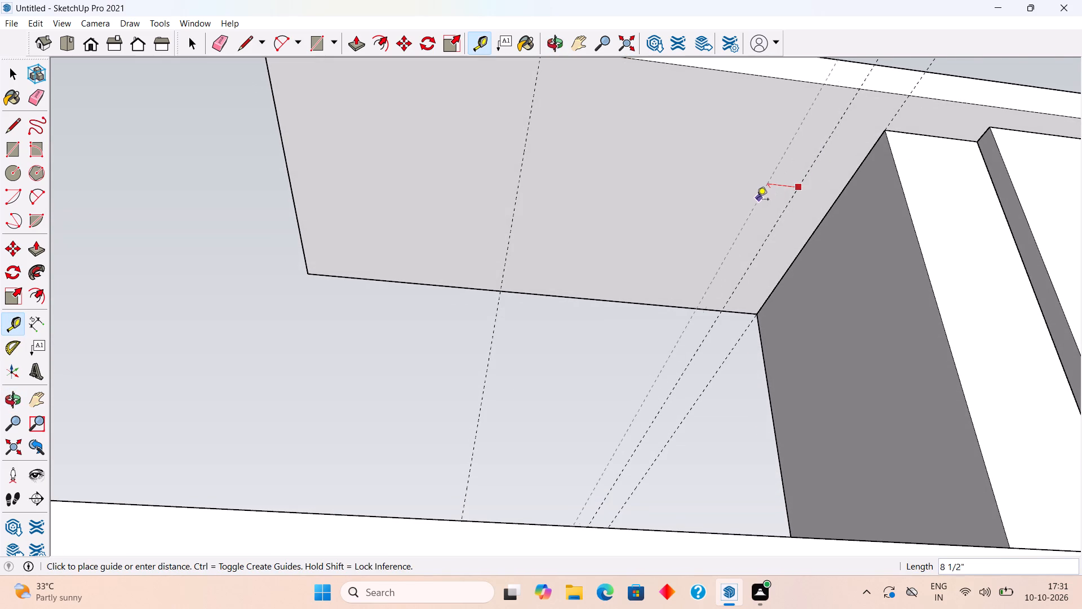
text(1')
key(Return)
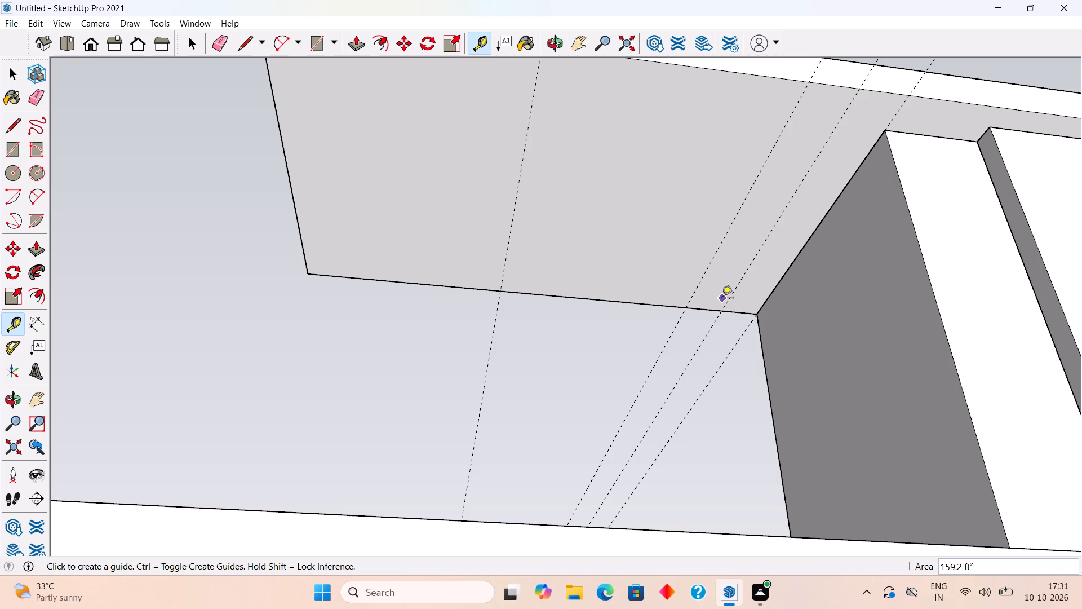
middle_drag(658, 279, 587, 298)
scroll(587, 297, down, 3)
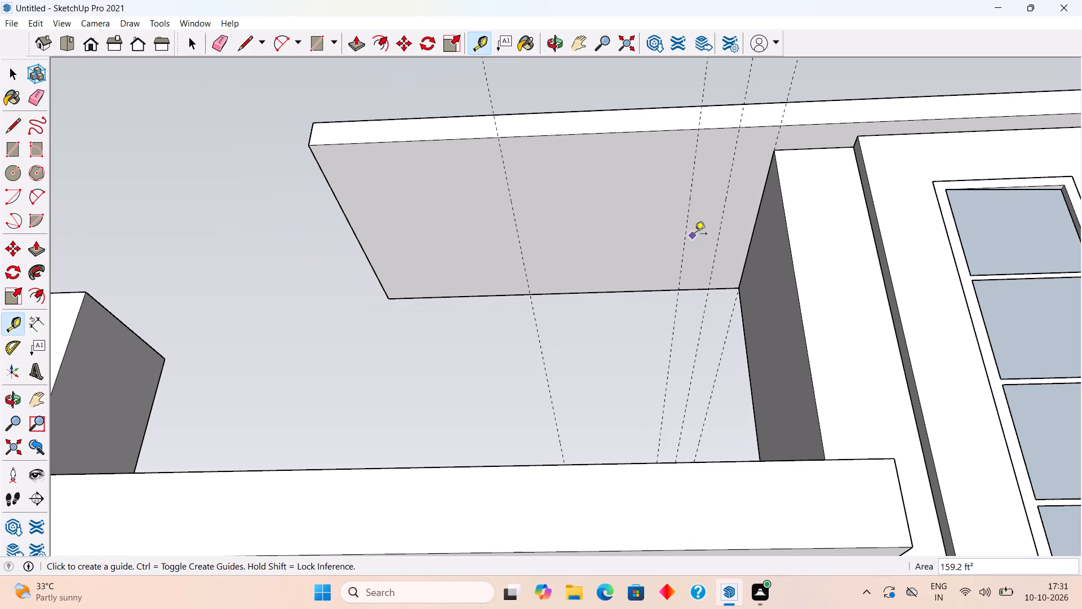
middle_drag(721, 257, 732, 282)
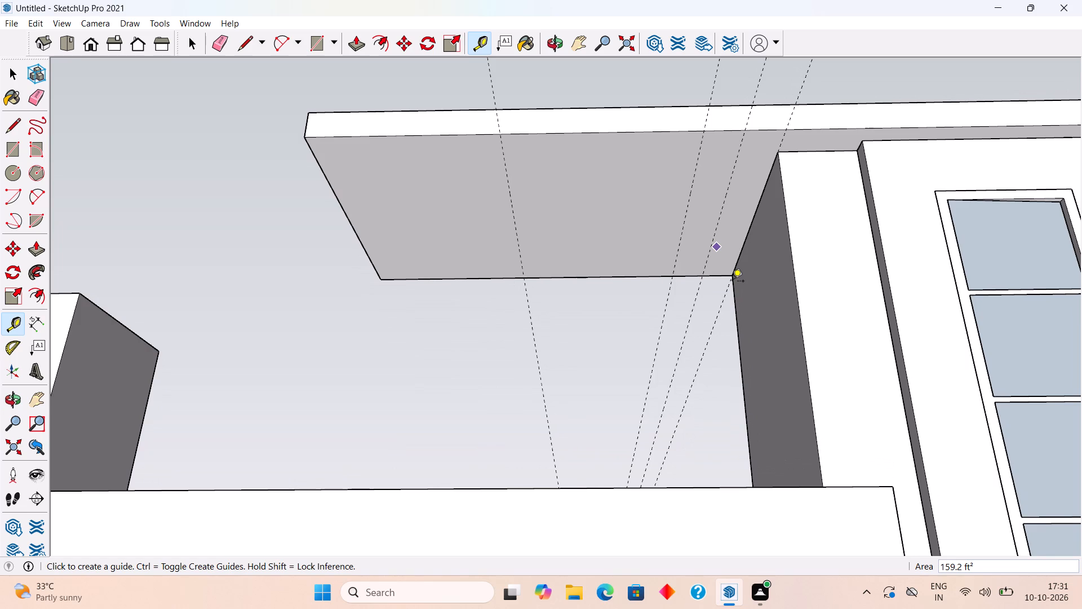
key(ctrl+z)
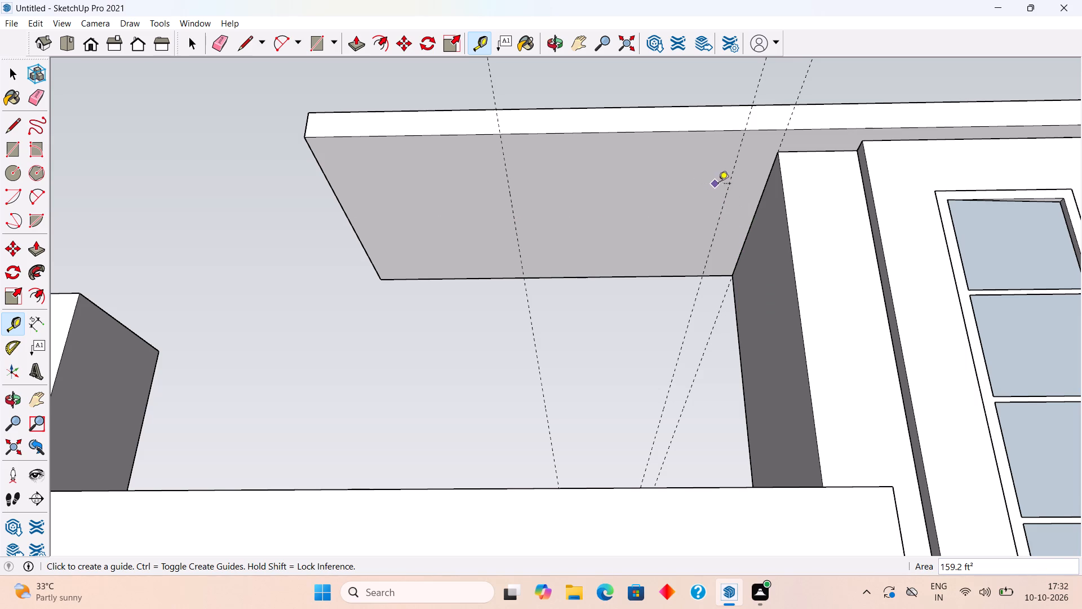
Place a parallel guide about 1' beyond the 1' guide, away from the roof box wall, on the slab's underside.
middle_drag(722, 156, 664, 117)
scroll(761, 142, up, 1)
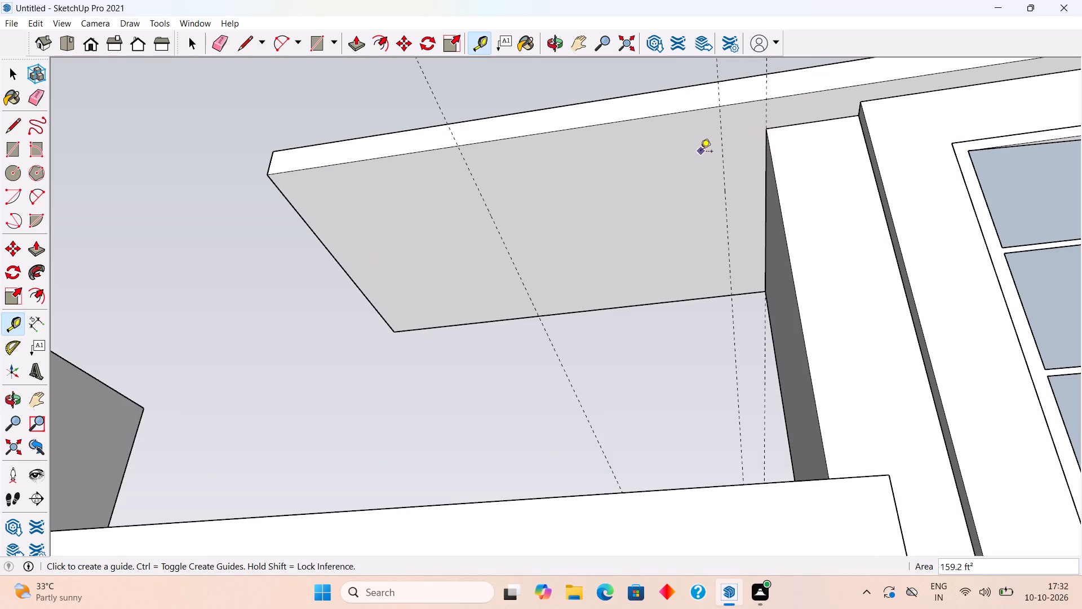
click(725, 152)
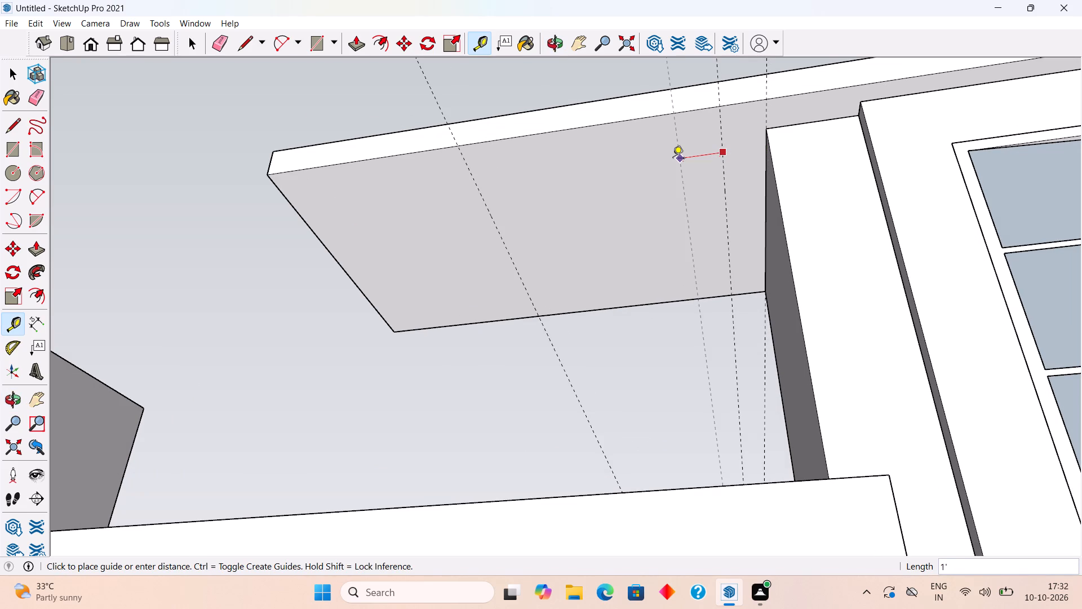
click(673, 159)
Place a parallel guide 6" beyond the outer of the two 1'-spaced guides on the slab's underside.
click(686, 192)
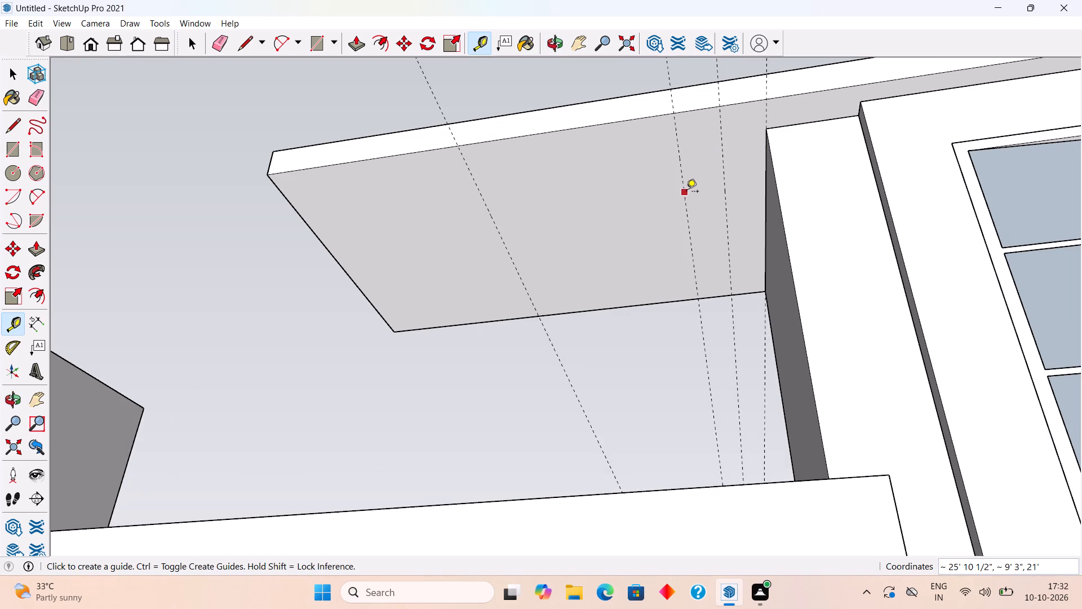
text(6")
key(Return)
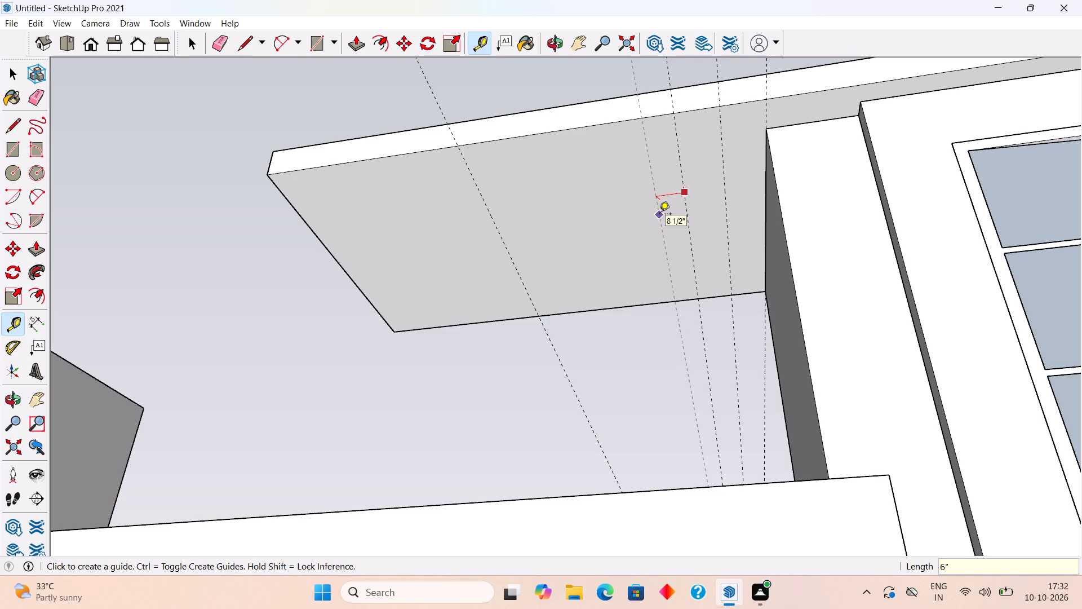
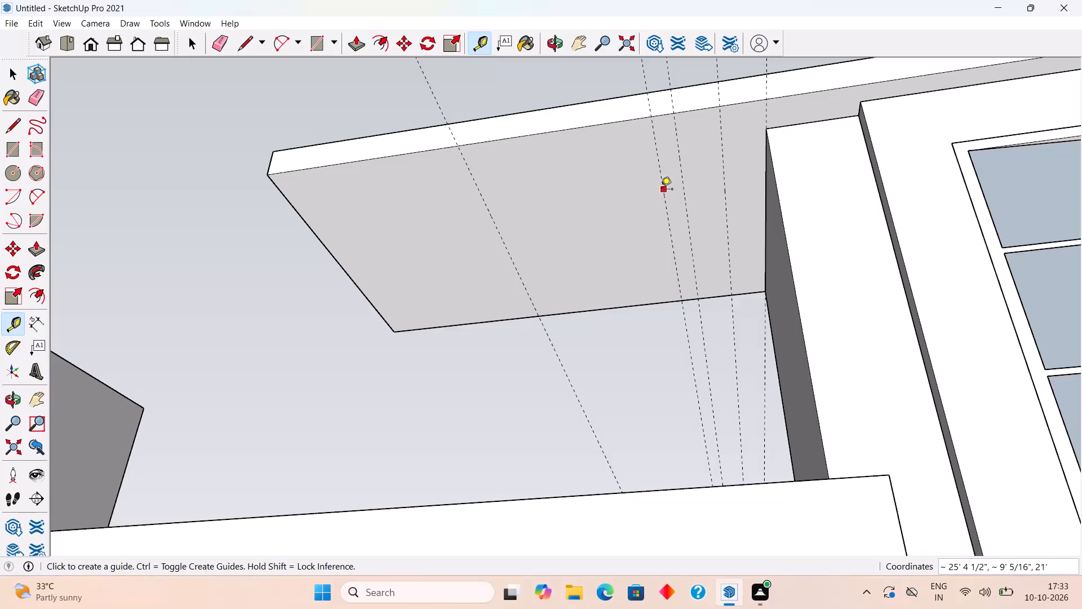
Continue the guide row on the slab's underside, away from the roof box wall, with four parallel guides spaced successively 1', 6", 1' and 6".
click(661, 190)
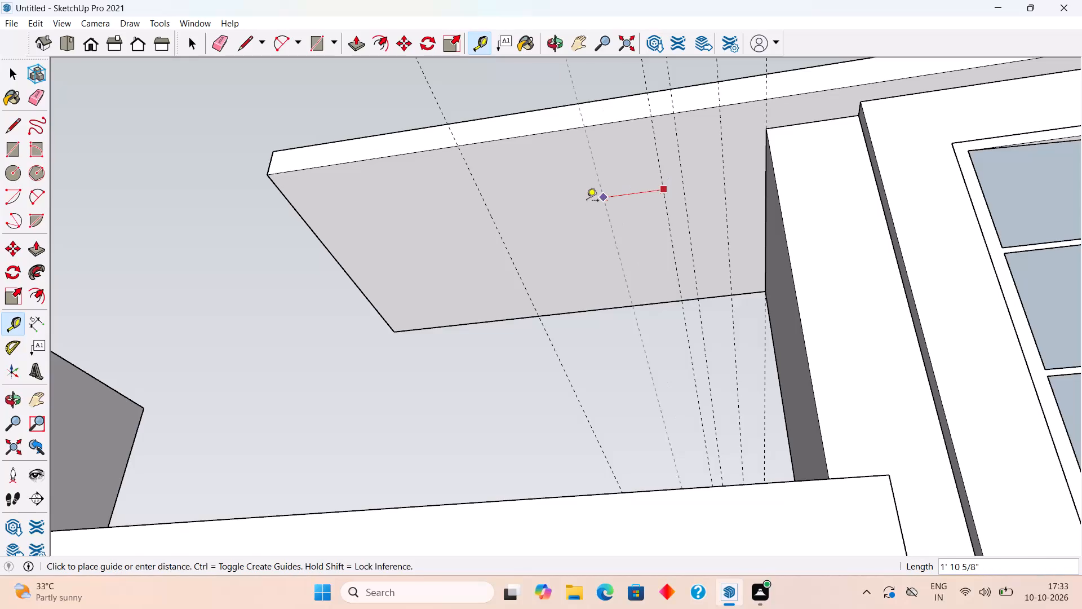
text(1')
key(Return)
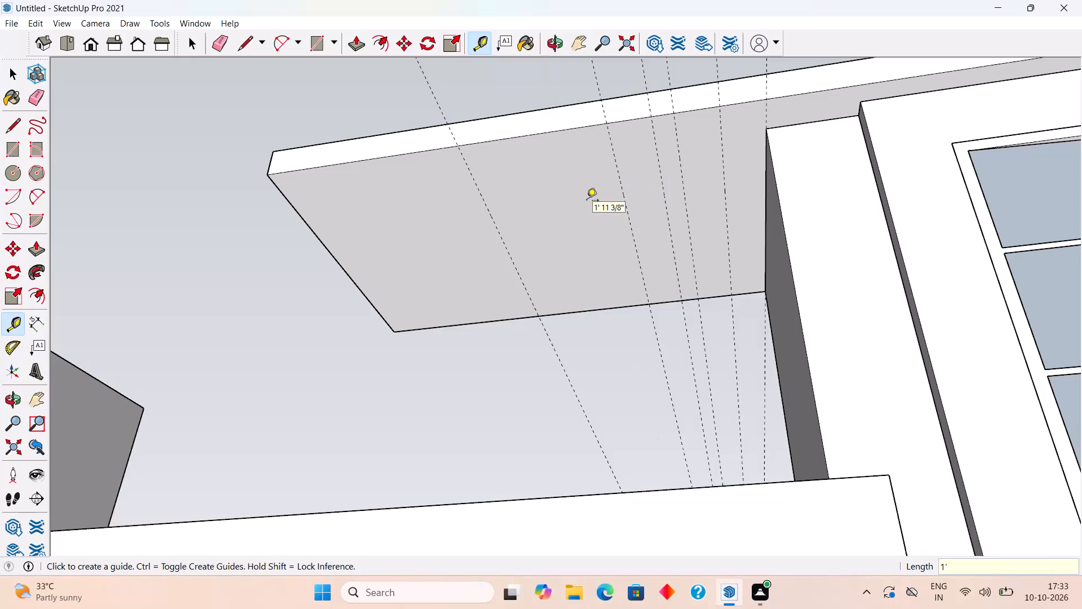
click(632, 245)
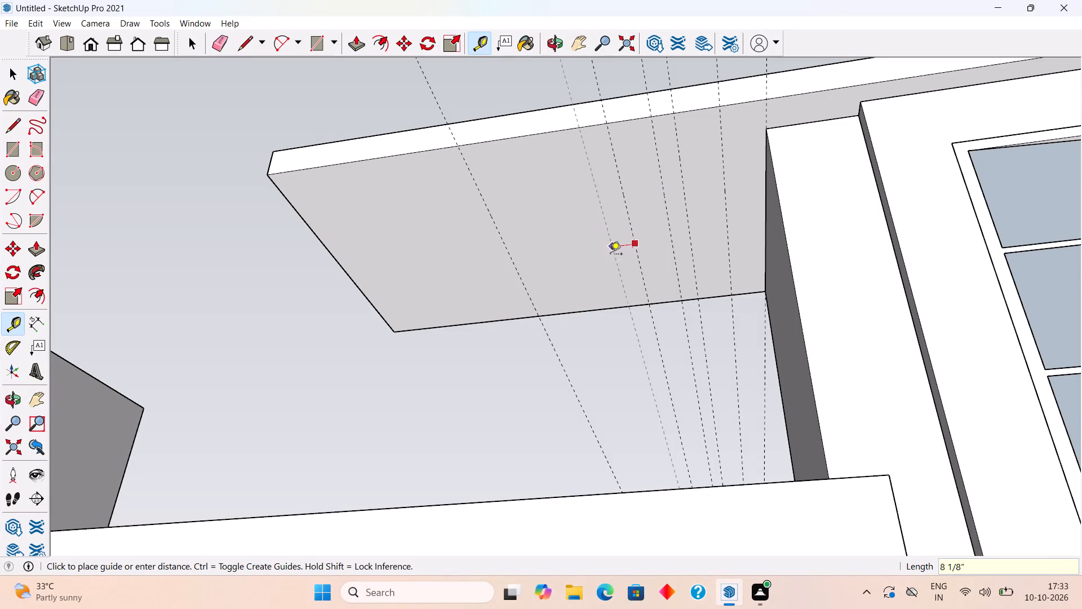
text(6")
key(Return)
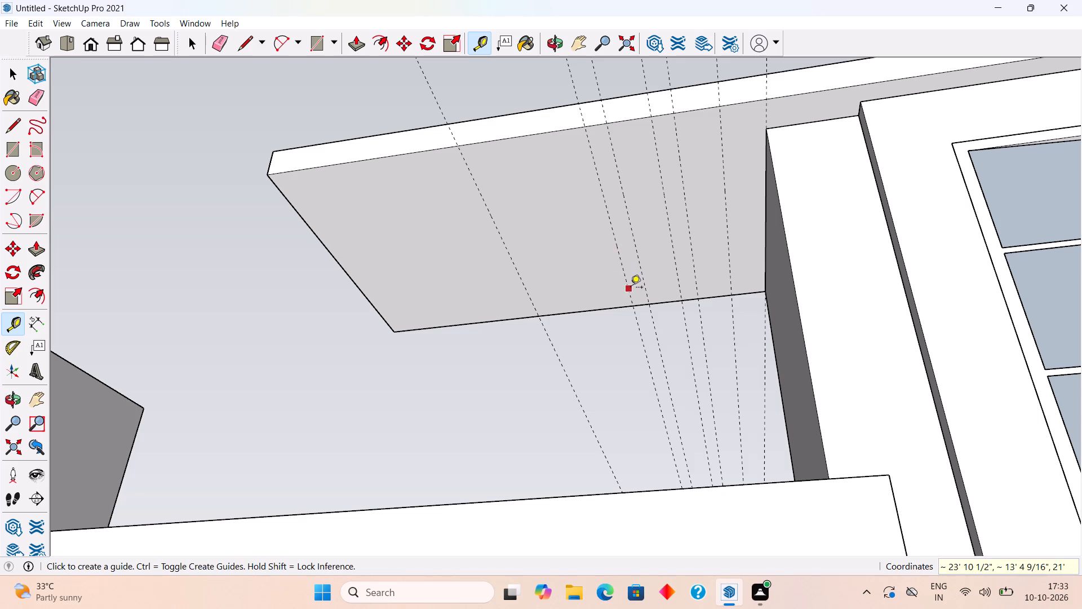
click(631, 288)
text(1')
key(Return)
click(588, 262)
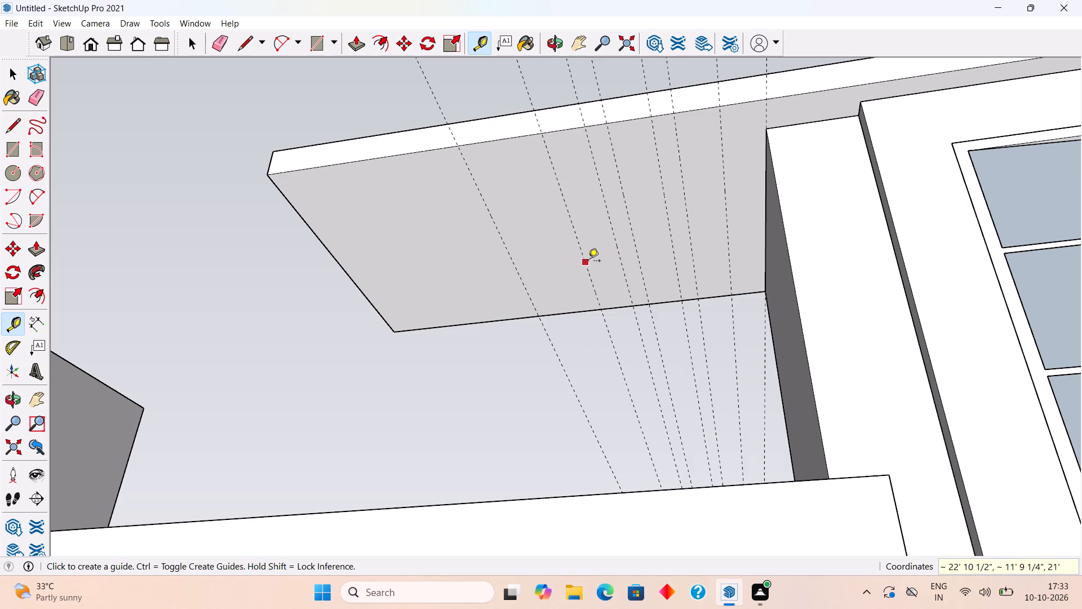
text(6")
key(Return)
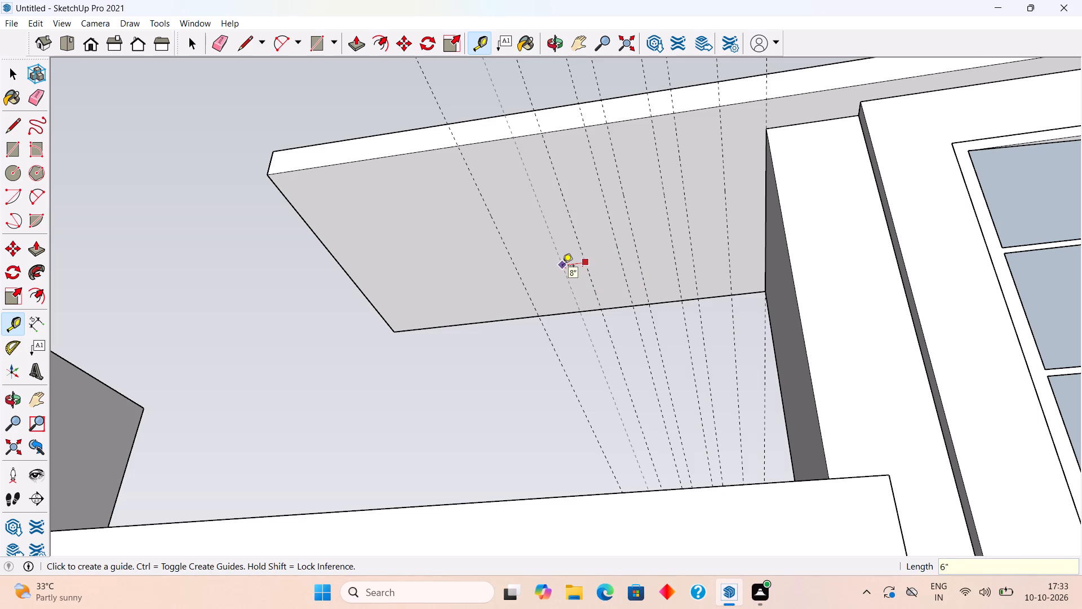
Place a parallel guide 1' beyond the last 6"-spaced guide on the slab's underside, away from the roof box wall.
middle_drag(642, 277, 817, 285)
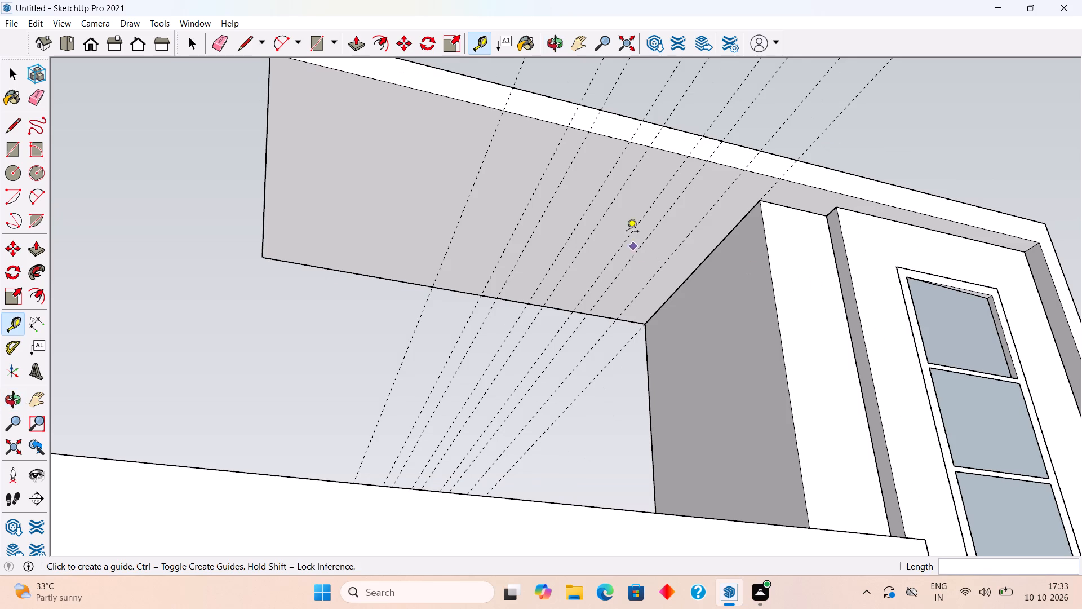
scroll(567, 92, up, 4)
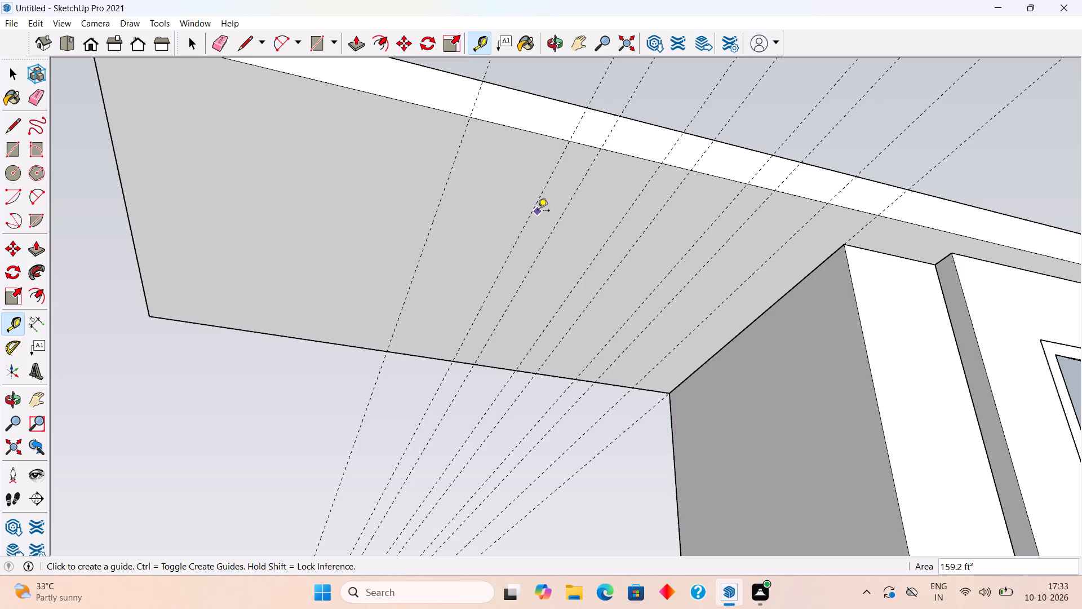
click(526, 222)
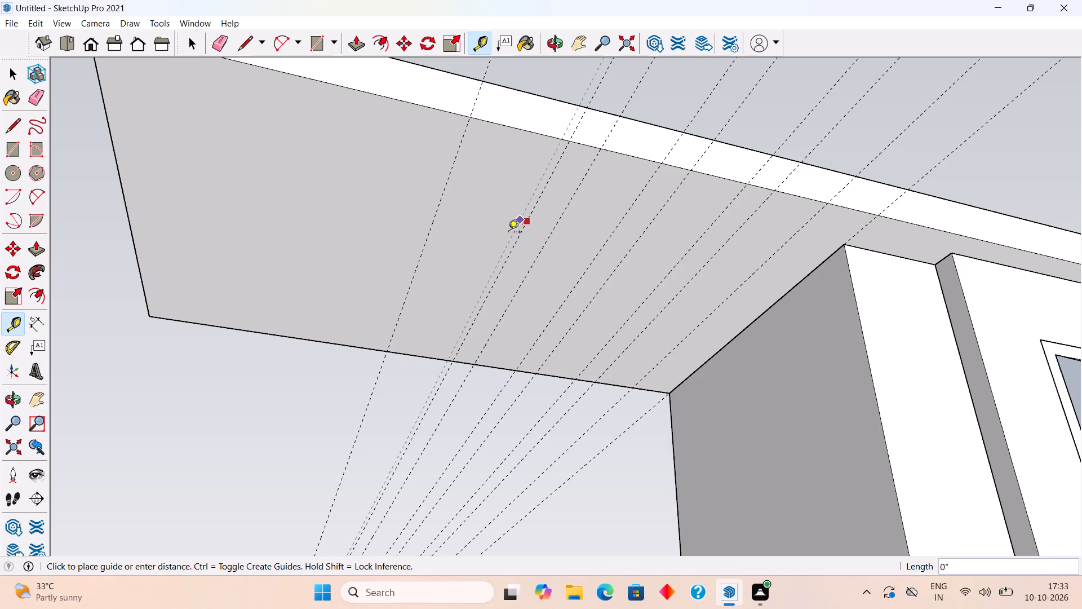
text(1')
key(Return)
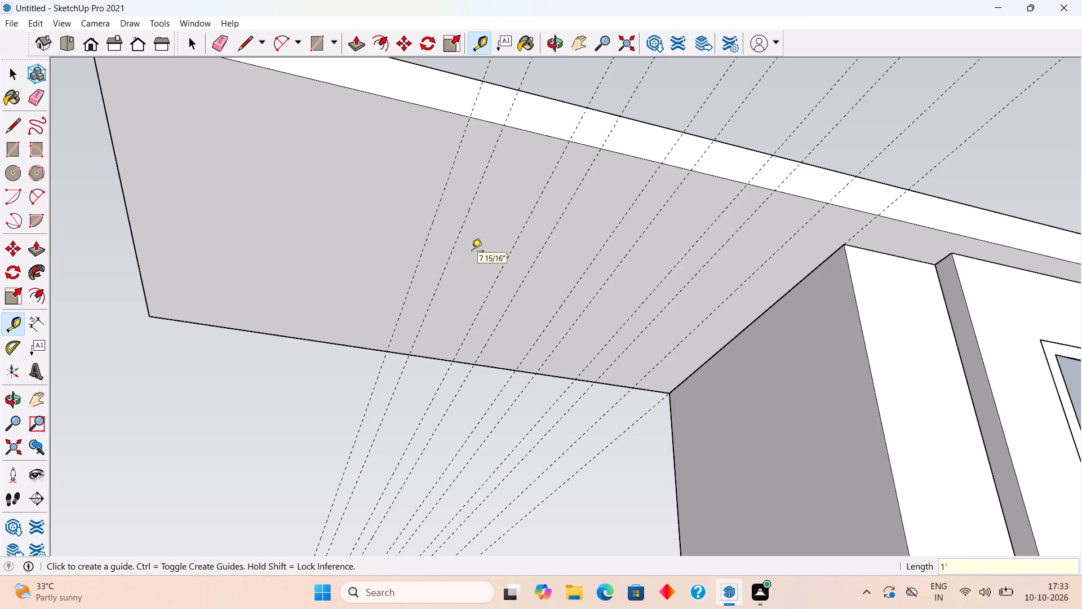
click(439, 286)
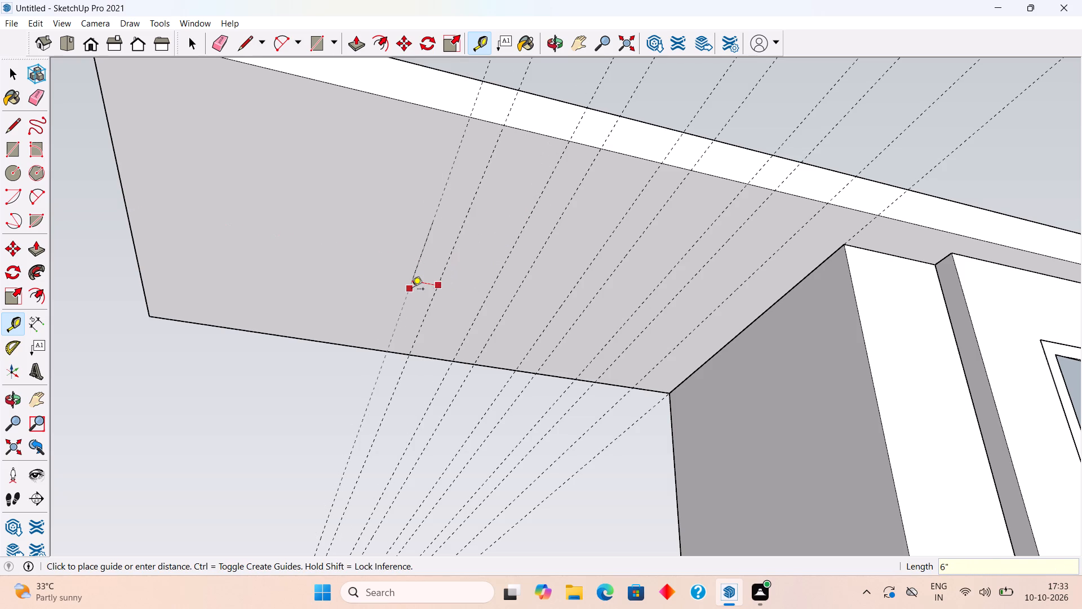
key(space)
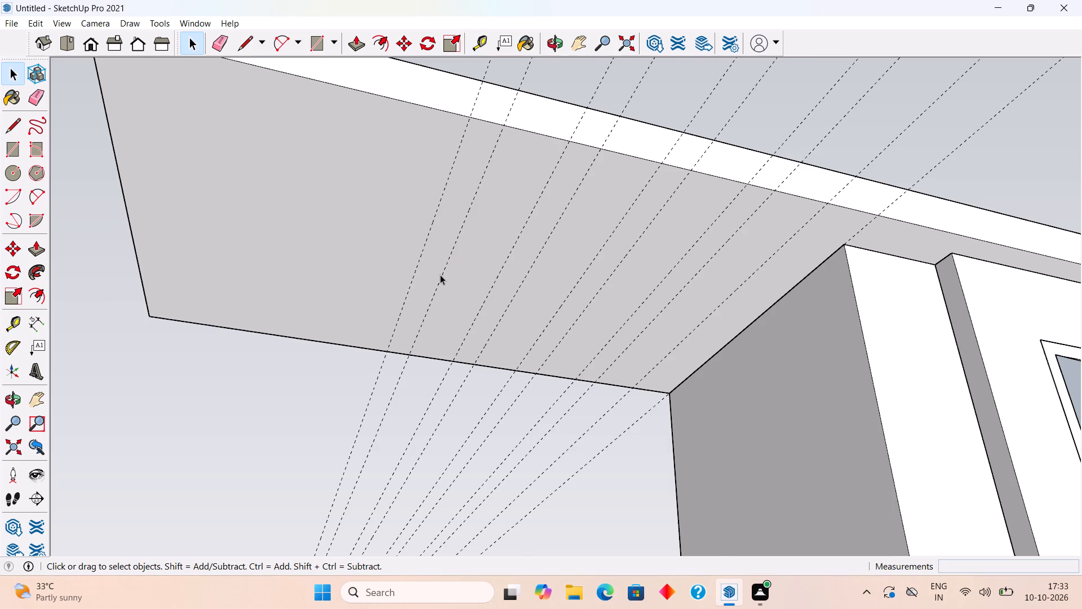
Place a parallel guide 1' beyond the guide farthest from the roof box wall on the slab's underside.
scroll(440, 273, up, 3)
key(t)
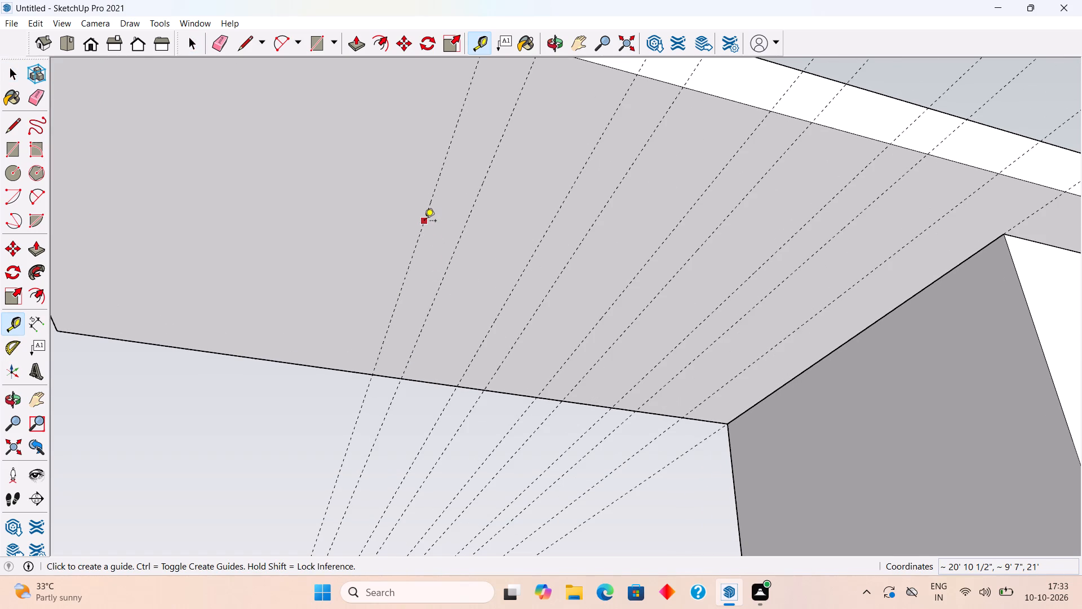
click(424, 222)
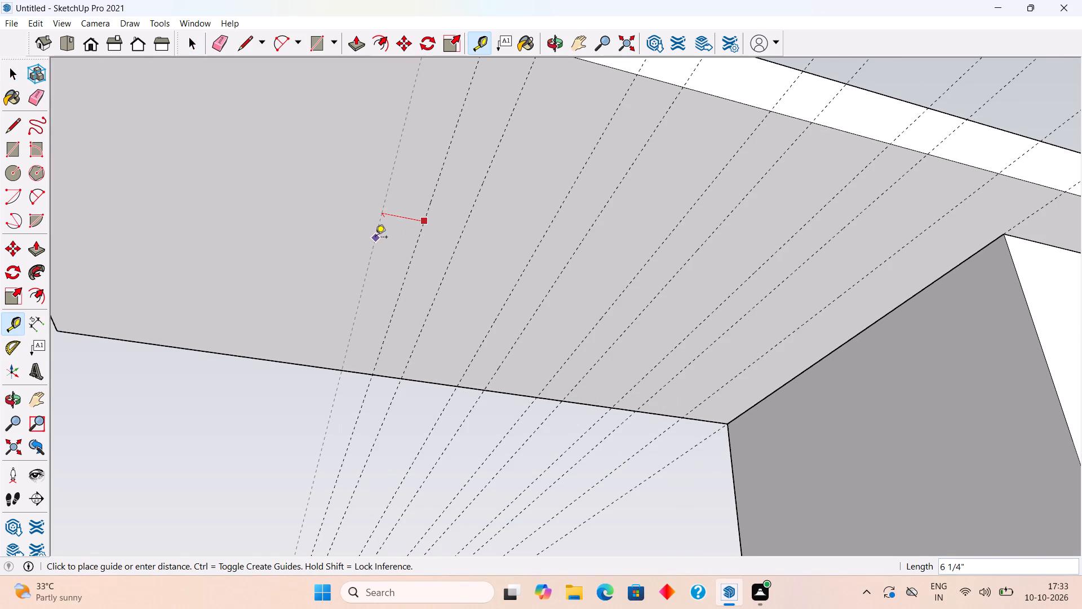
text(1')
key(Return)
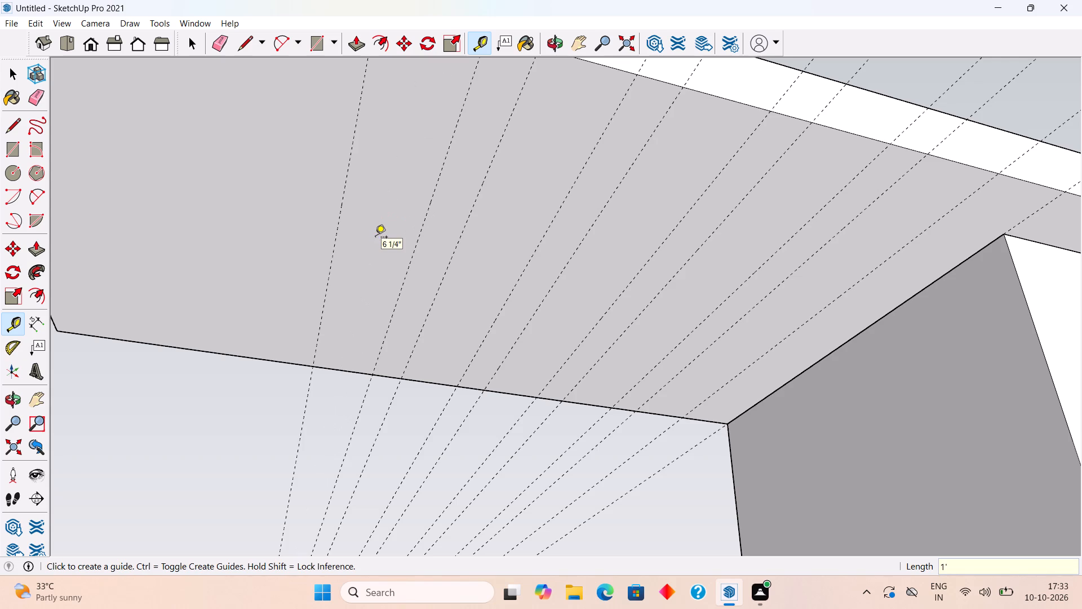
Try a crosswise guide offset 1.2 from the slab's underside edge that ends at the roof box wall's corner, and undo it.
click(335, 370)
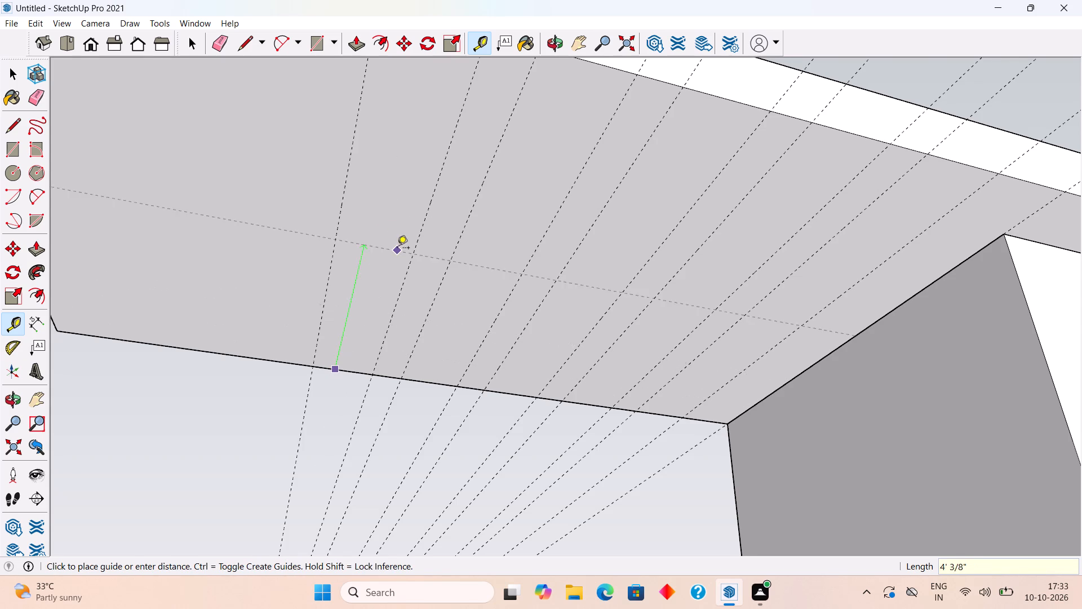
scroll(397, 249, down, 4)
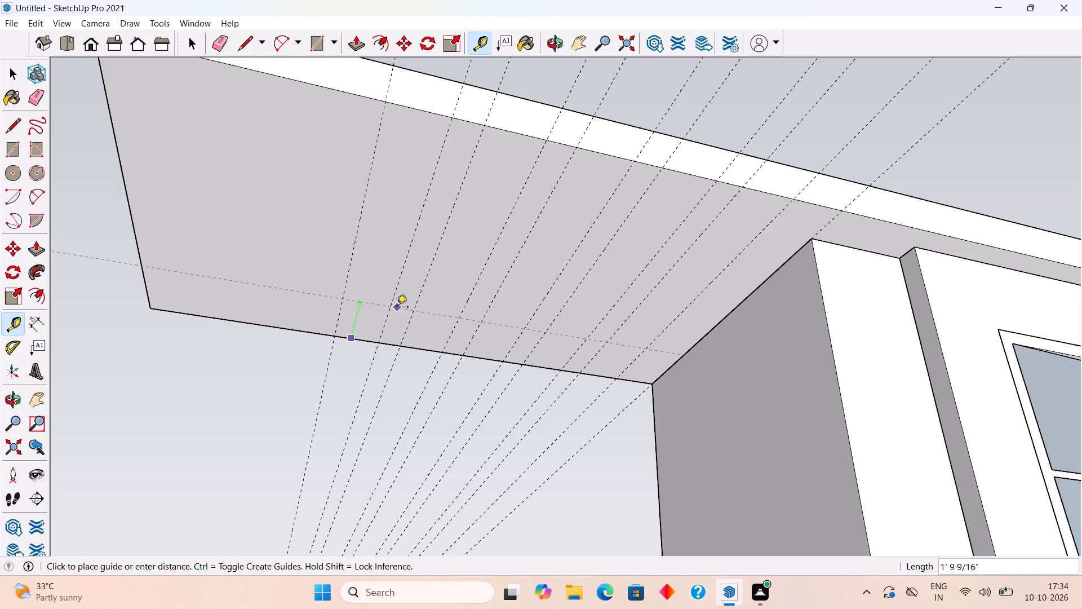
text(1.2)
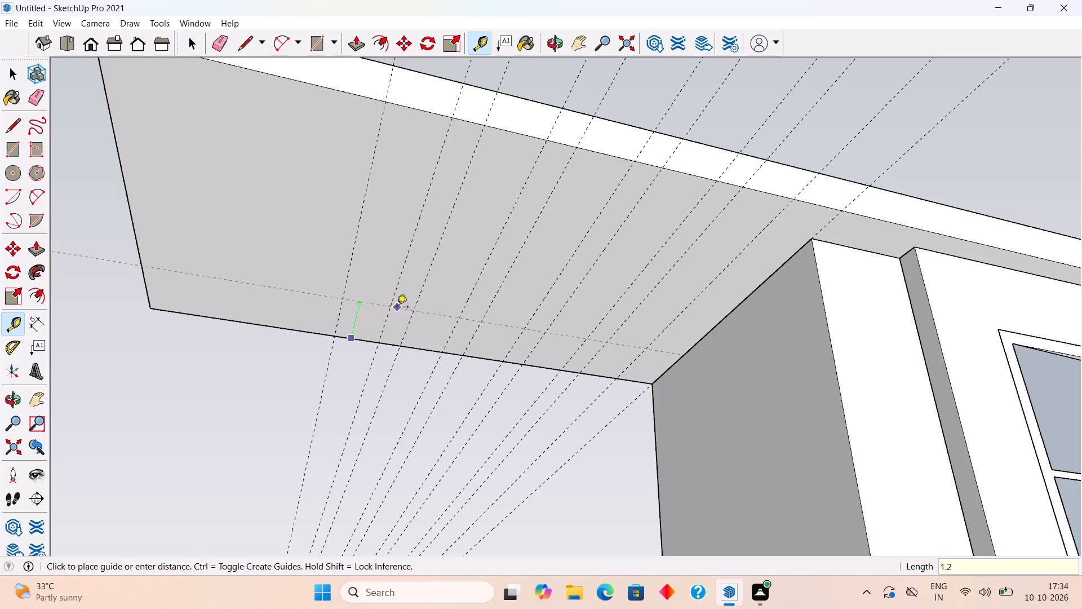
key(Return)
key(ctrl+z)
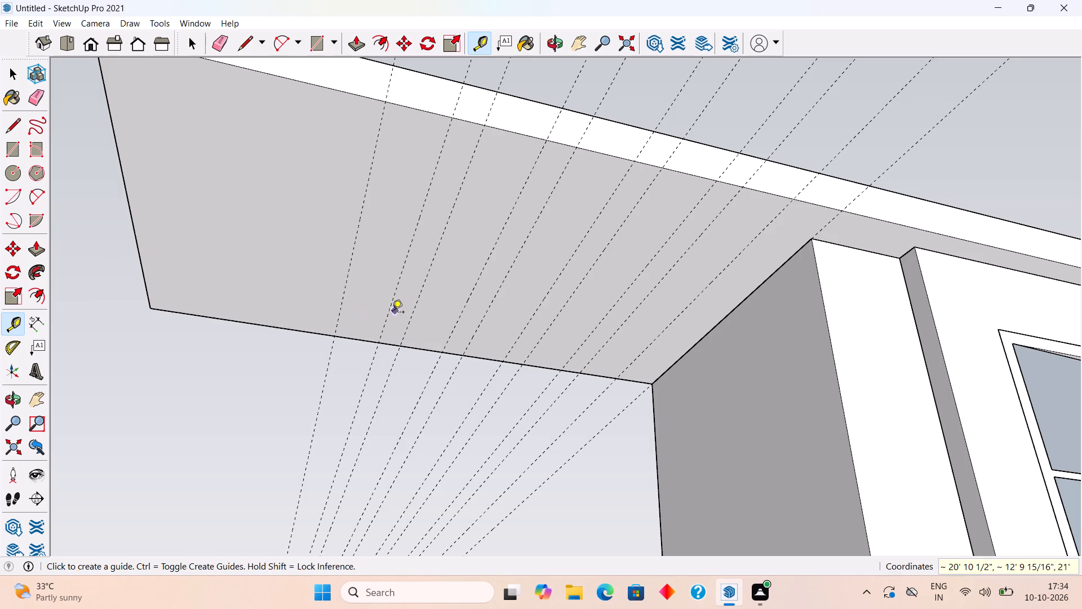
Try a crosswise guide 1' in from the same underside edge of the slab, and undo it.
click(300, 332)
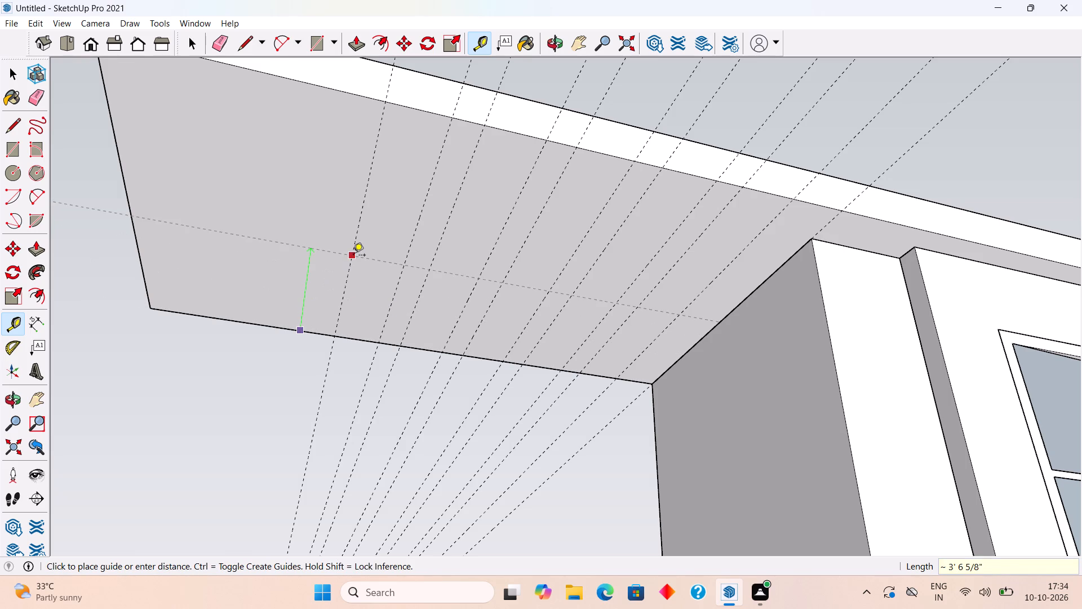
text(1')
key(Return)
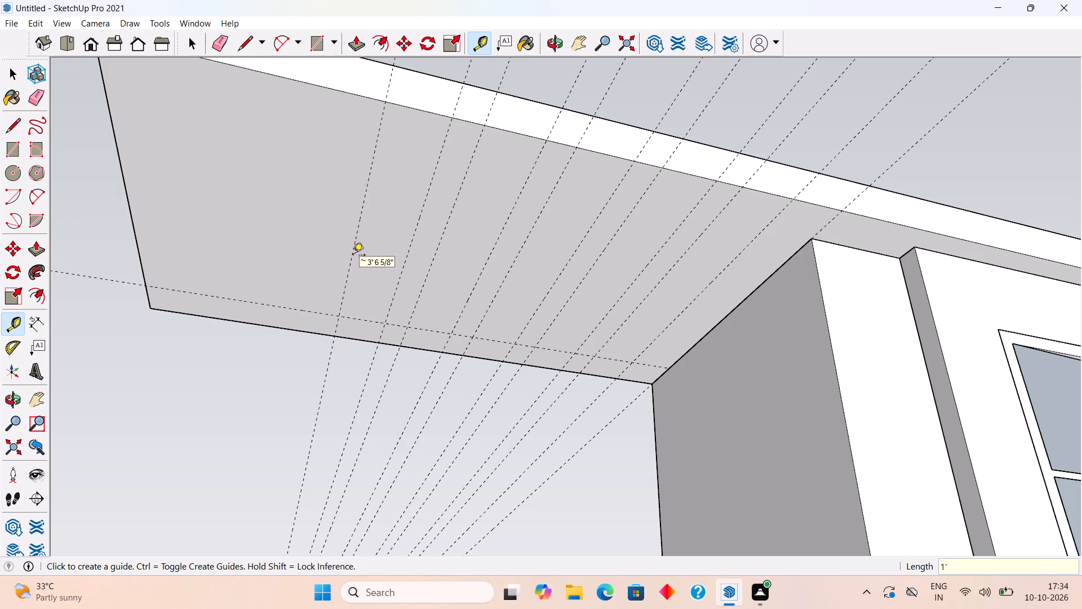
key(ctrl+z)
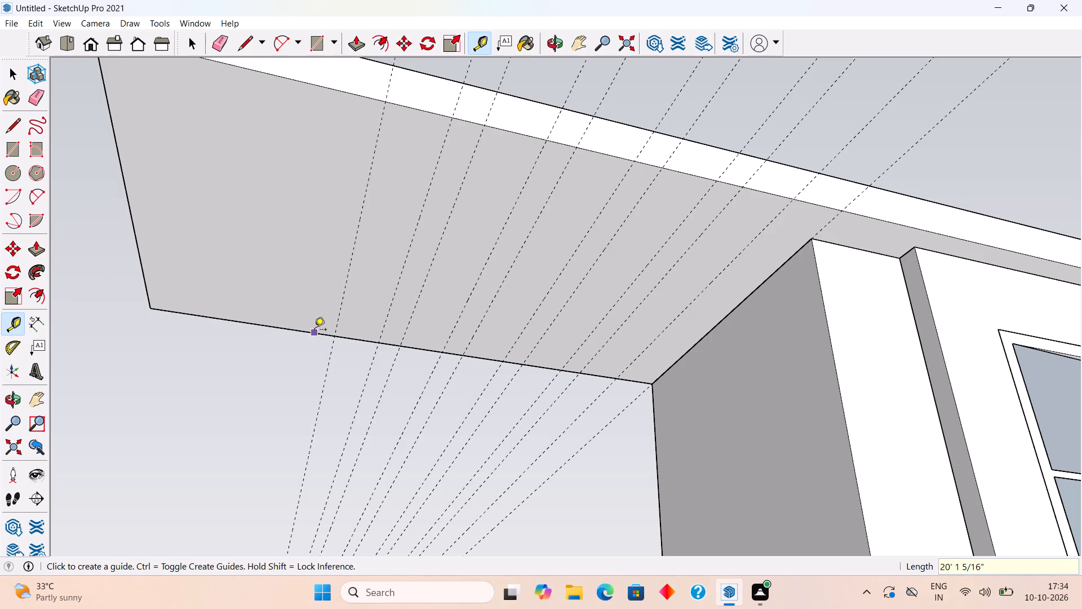
Place crosswise guides on the slab's underside 1.5' in from each of the two opposite edges crossed by the parallel guides.
click(314, 330)
text(1.5')
key(Return)
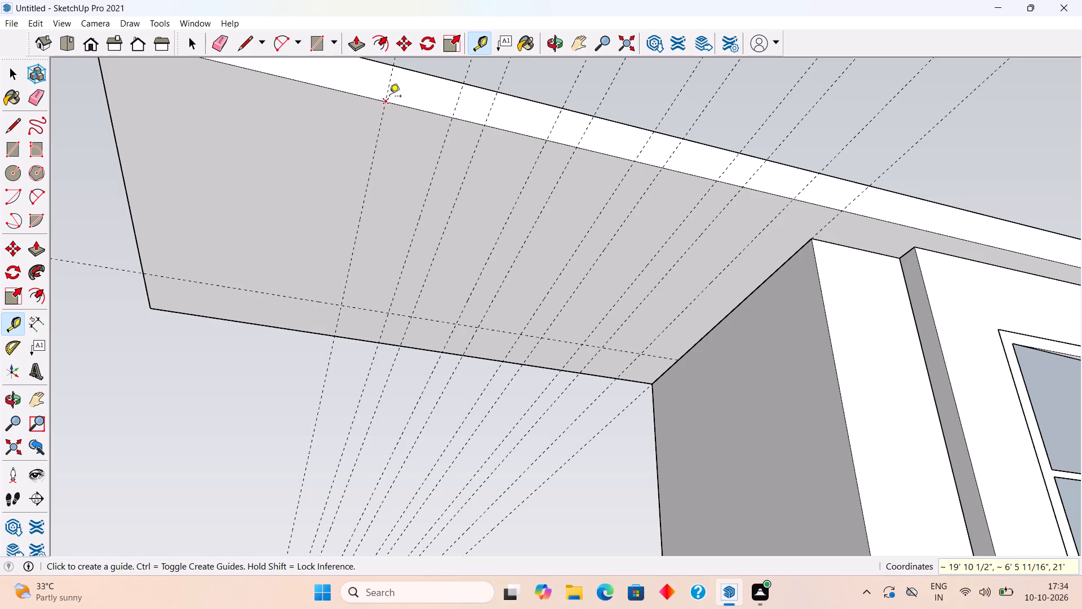
click(370, 99)
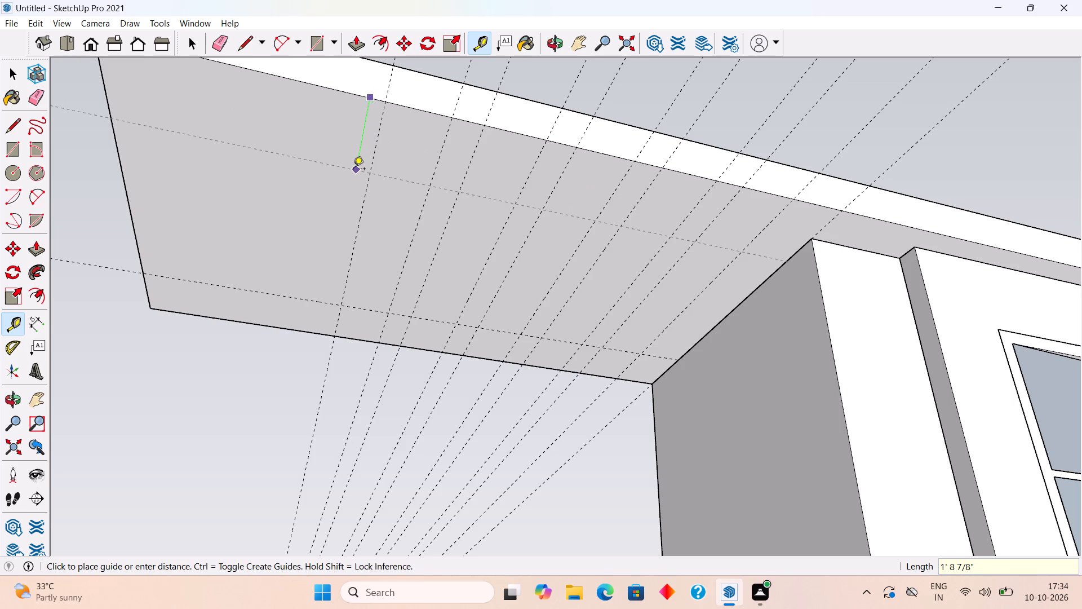
text(1.5')
key(Return)
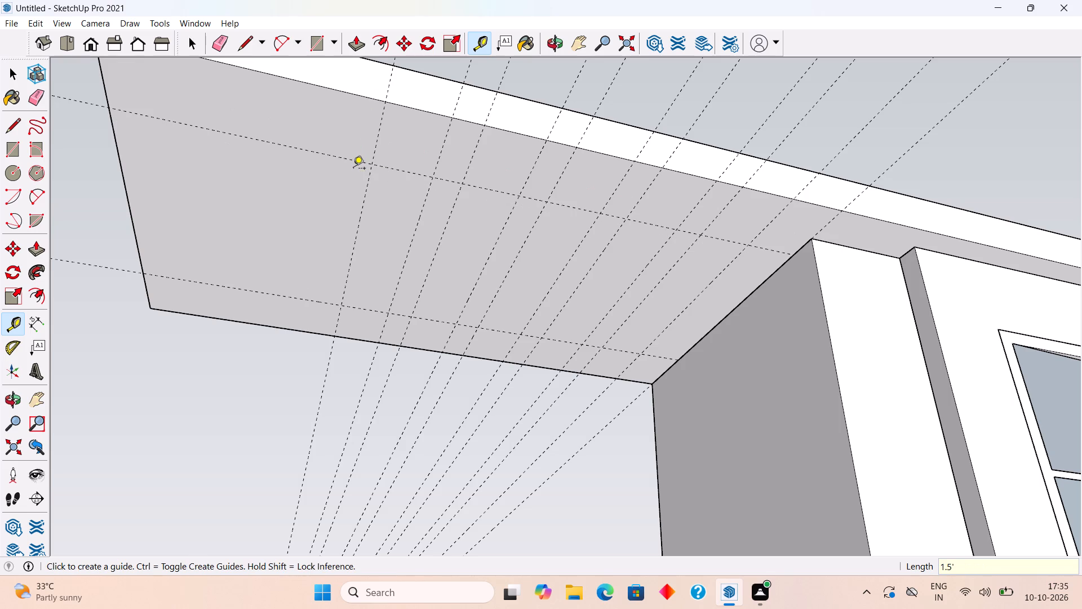
Open the overhanging roof slab group for editing.
key(space)
double_click(293, 228)
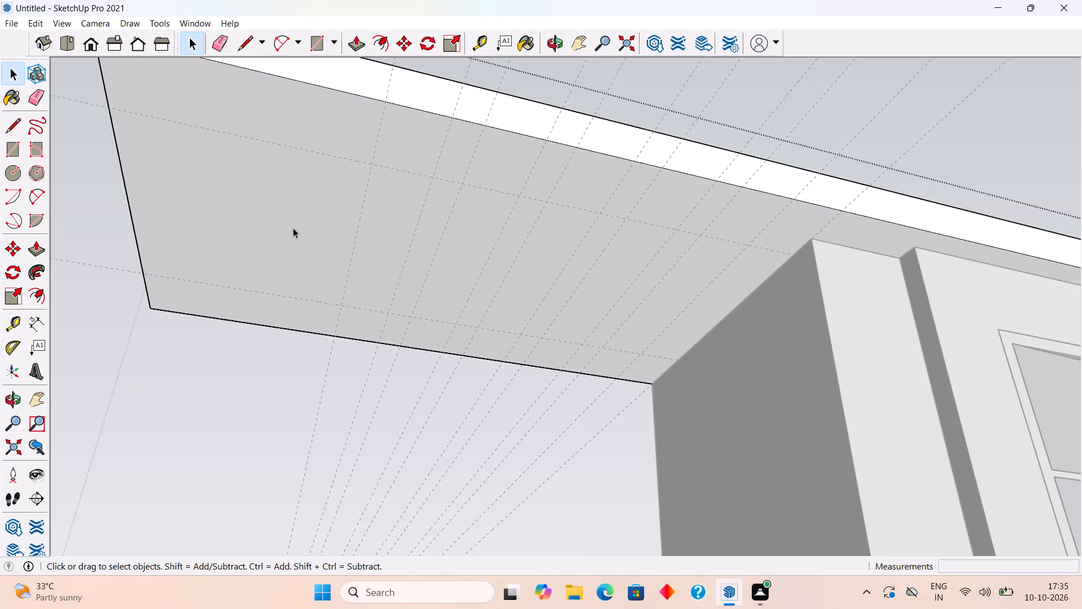
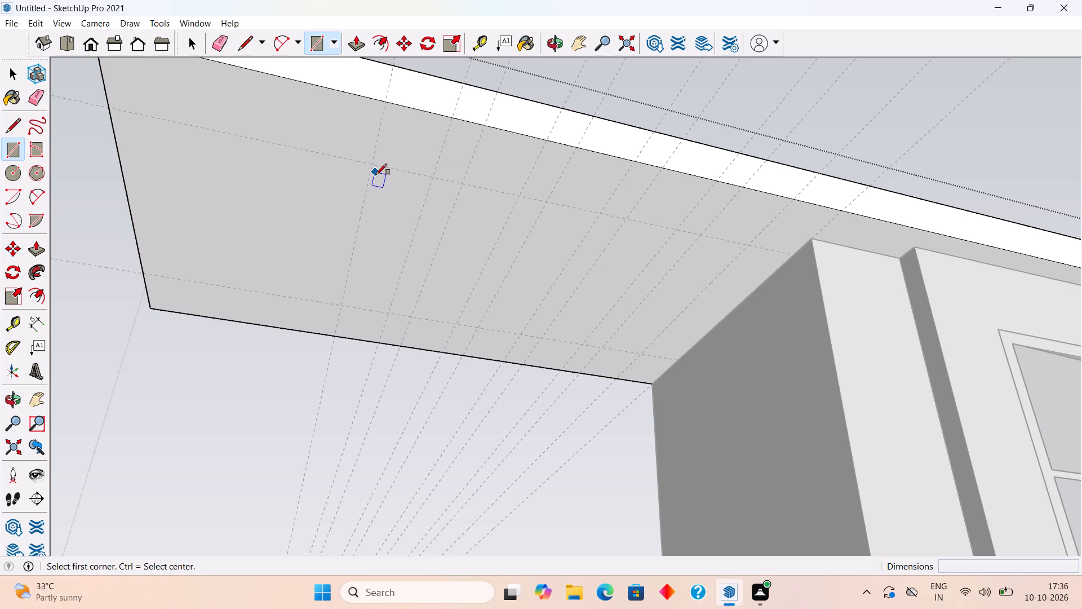
Draw a strip rectangle on the slab's underside, starting where the parallel guide farthest from the roof box crosses a crosswise guide.
click(372, 166)
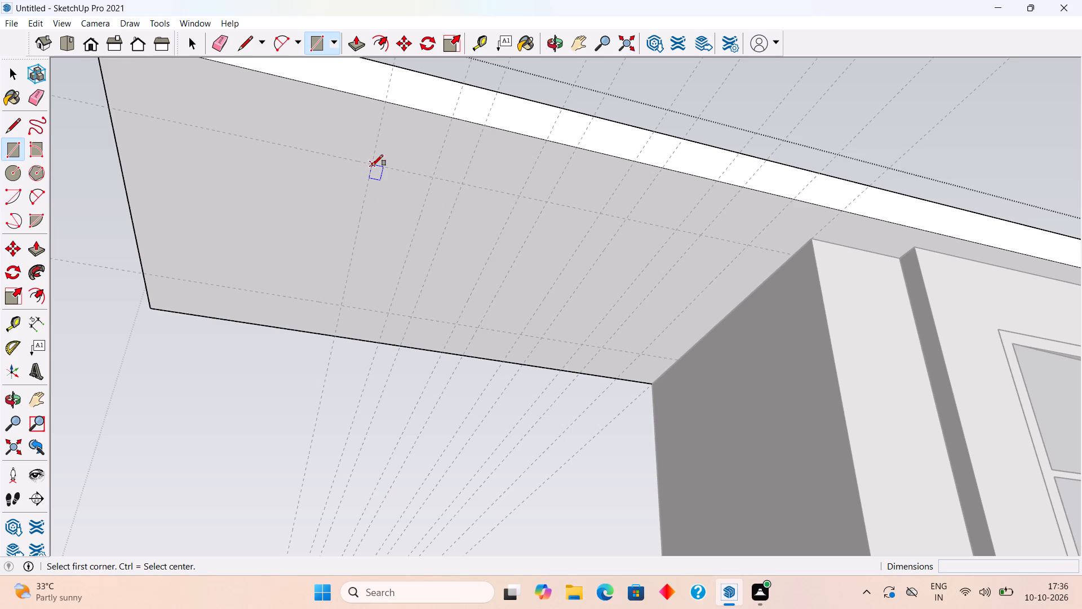
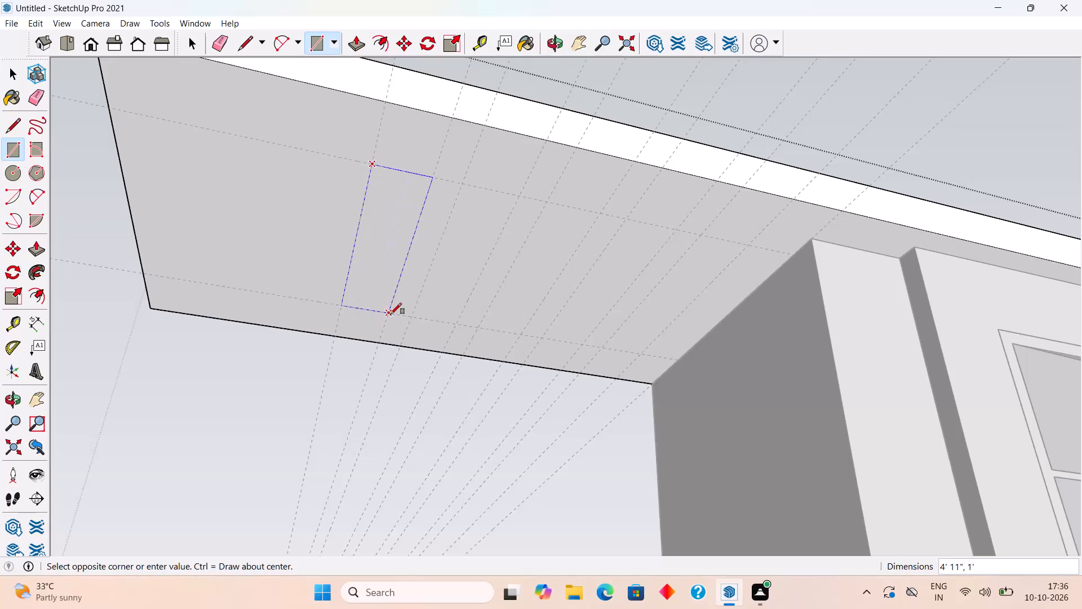
Complete the first strip and draw four more between the crosswise guide pairs on the slab's underside, each 4' 11" by 1'.
click(391, 315)
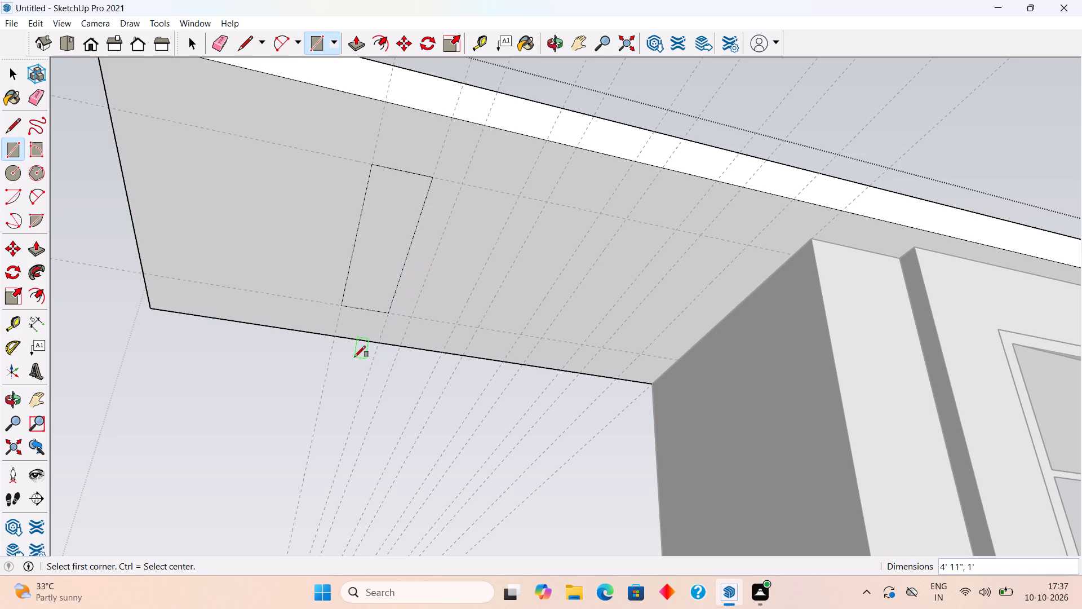
click(462, 186)
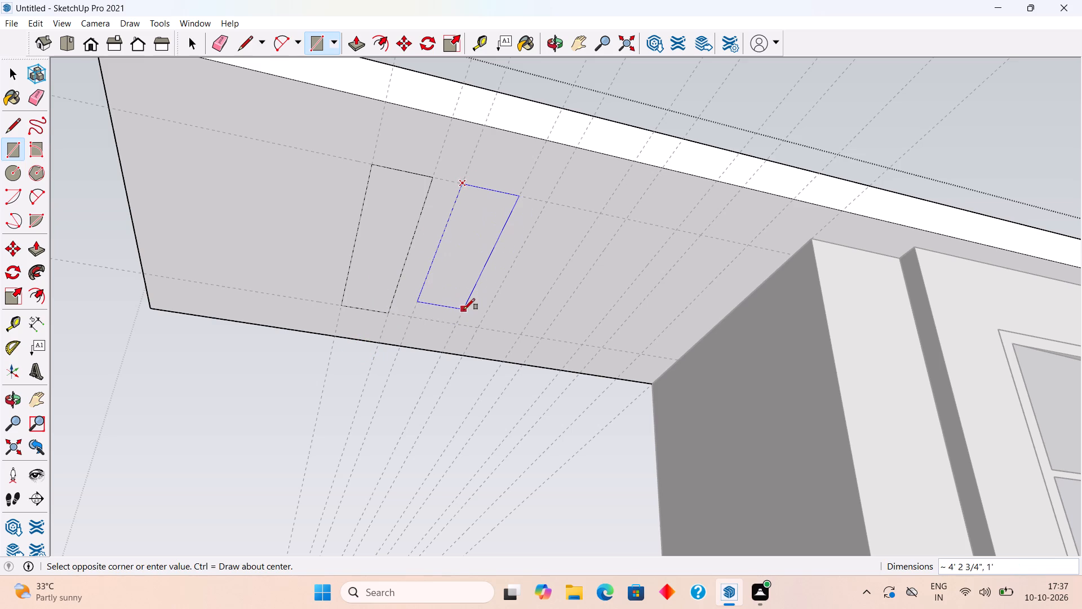
click(455, 322)
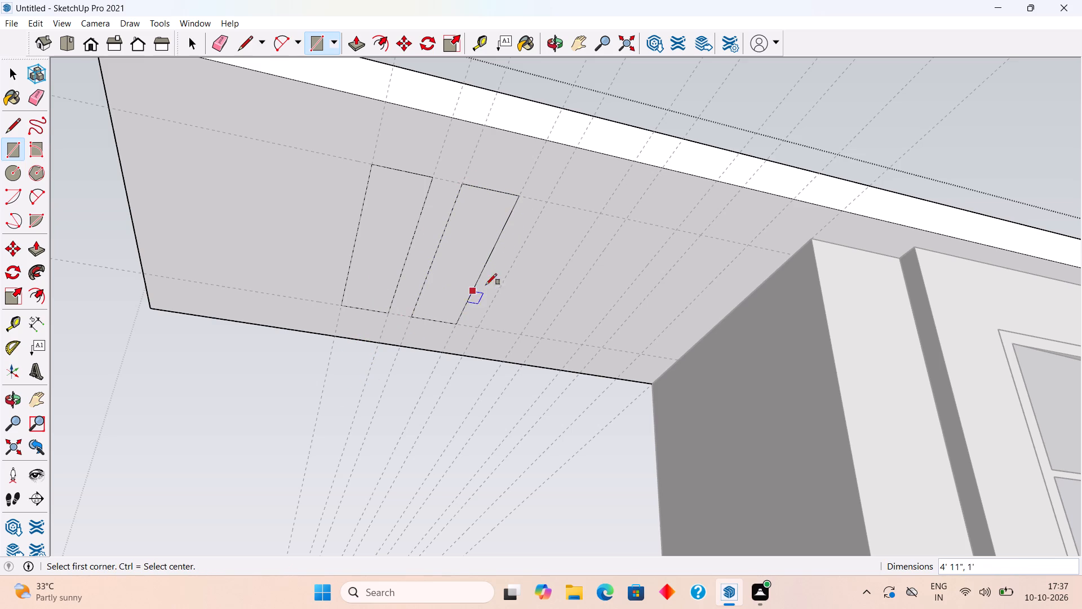
click(549, 203)
click(519, 334)
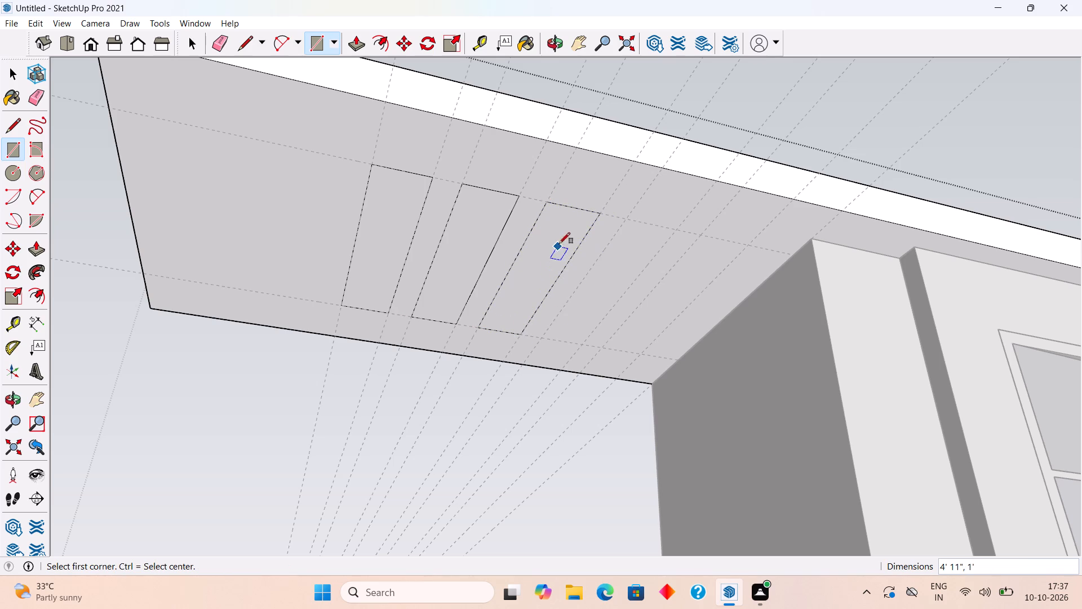
click(628, 219)
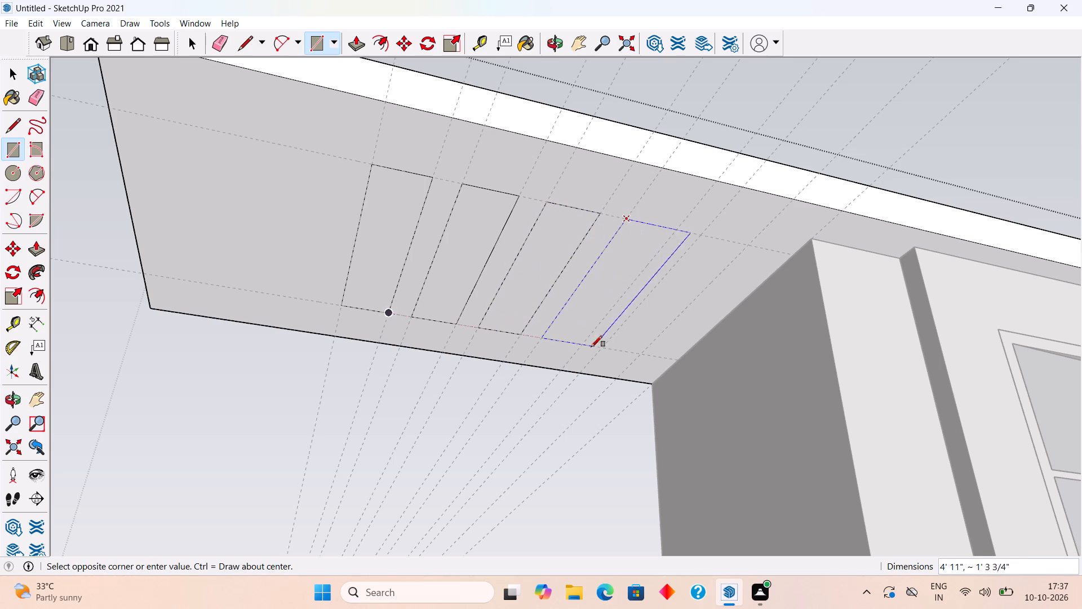
click(583, 346)
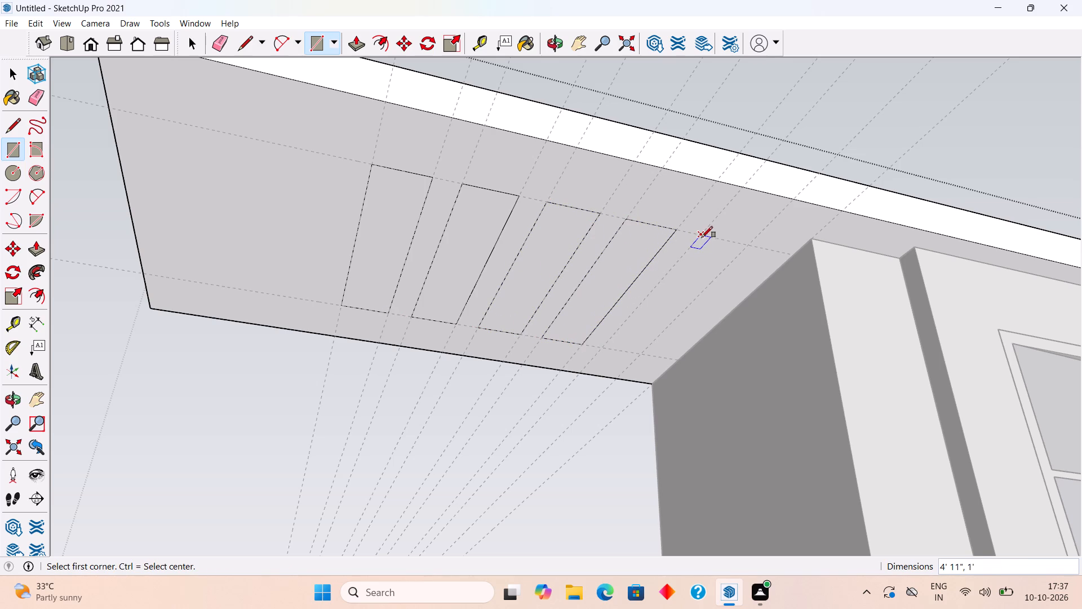
click(704, 235)
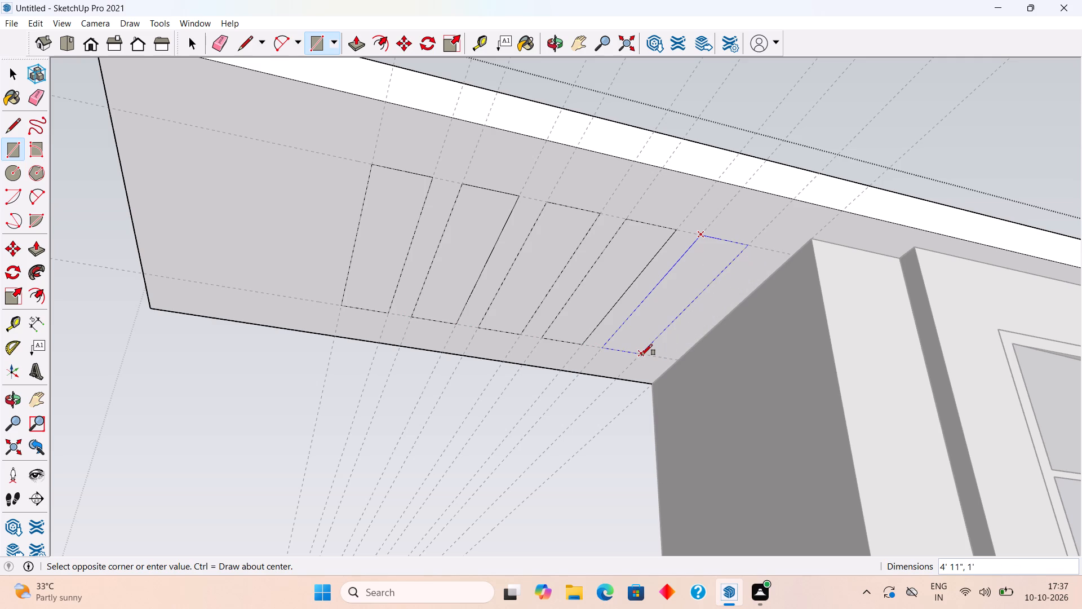
click(641, 355)
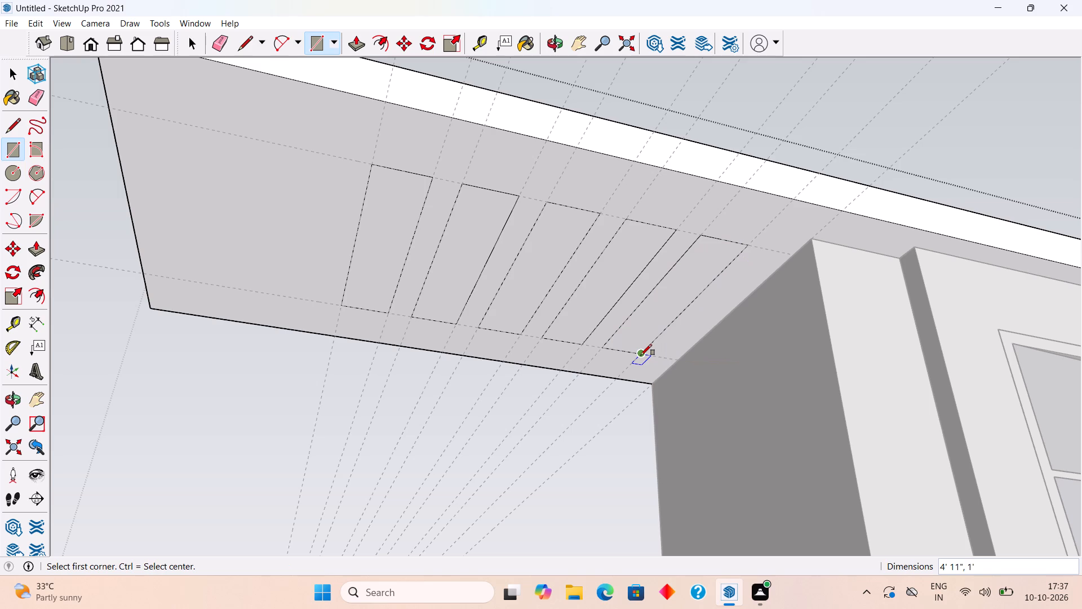
Push the five strip faces 9" up through the overhanging slab to cut open slots.
key(space)
click(384, 272)
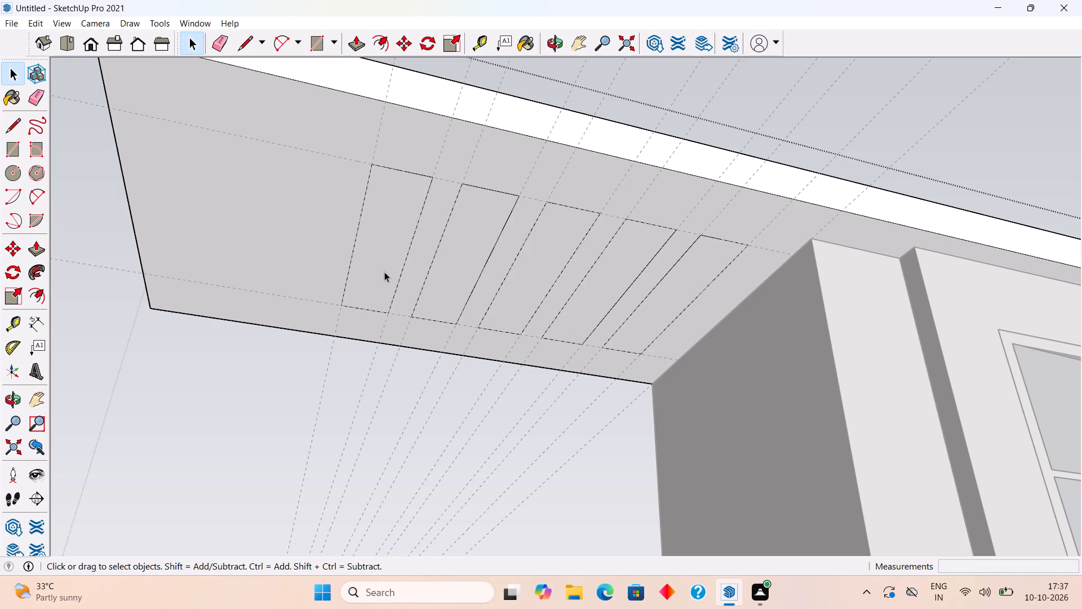
key(p)
click(384, 272)
click(385, 218)
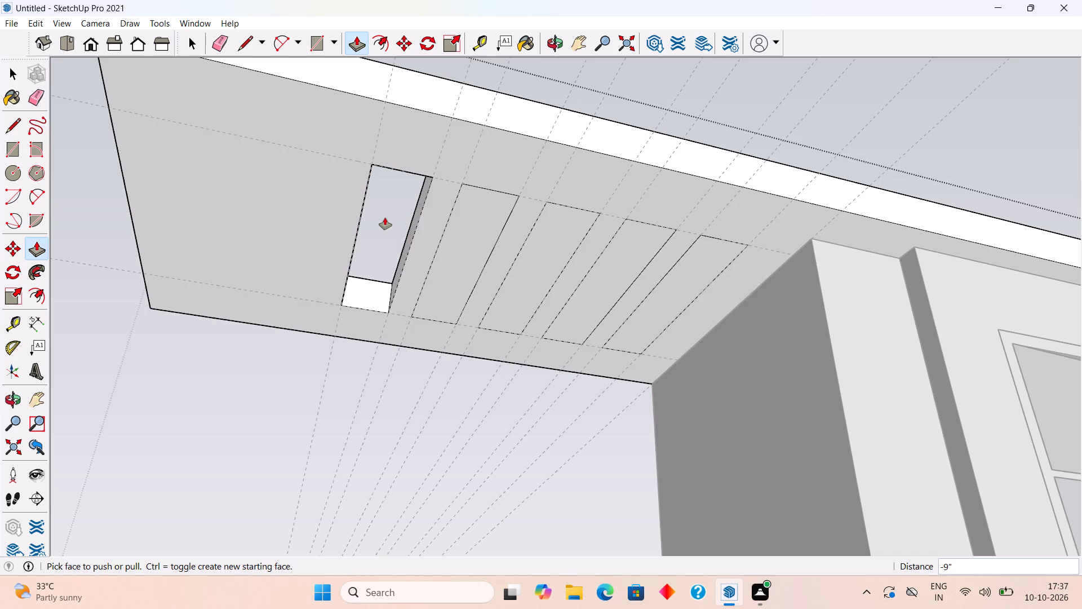
double_click(465, 253)
double_click(534, 273)
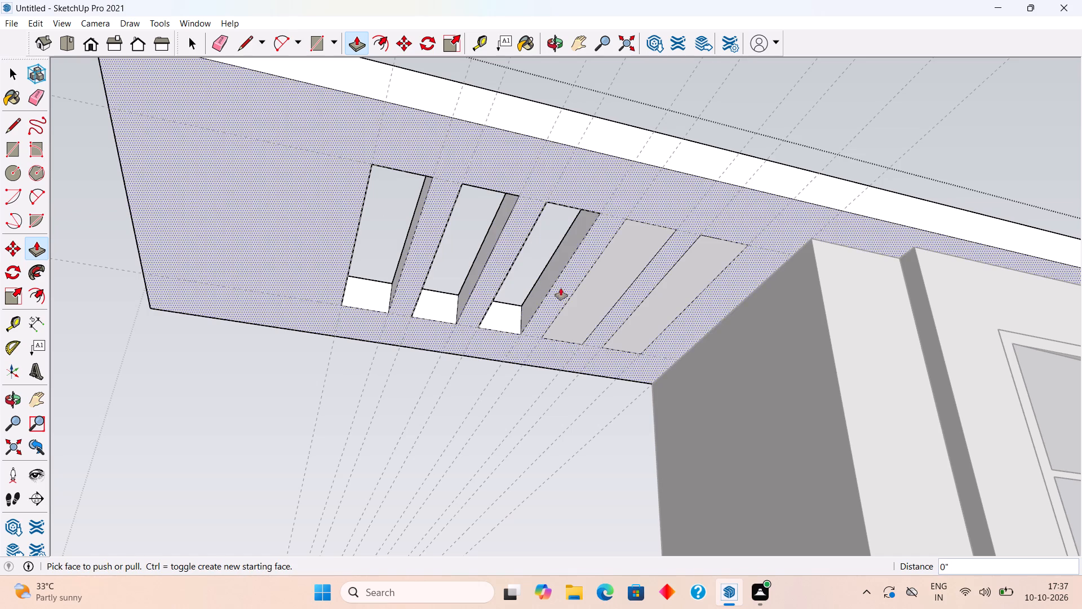
double_click(591, 304)
double_click(656, 308)
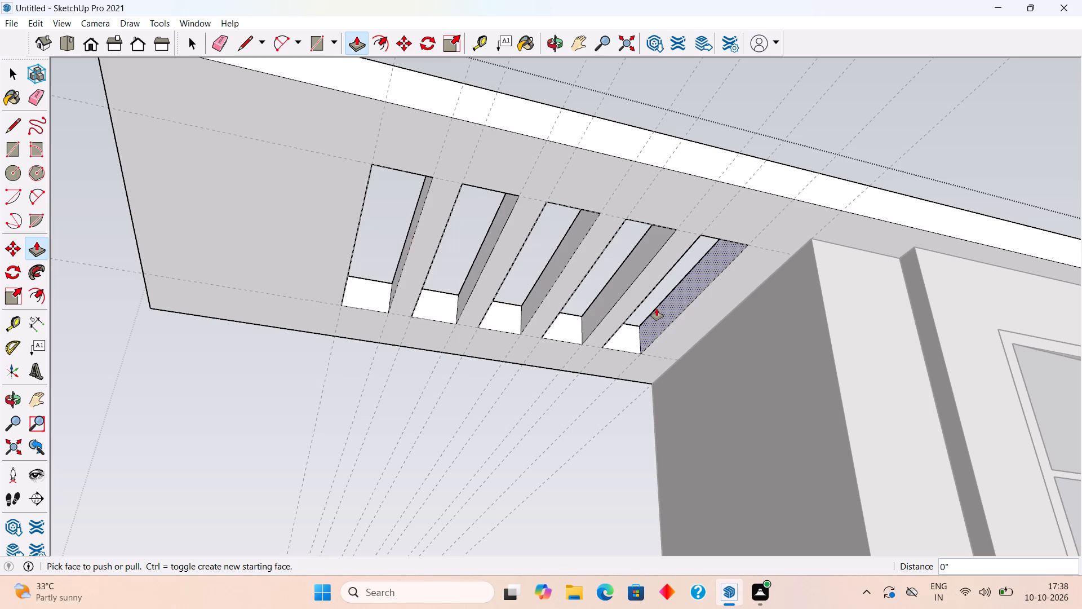
key(space)
Finish editing the slab's group and return to the whole model.
middle_drag(527, 296, 452, 307)
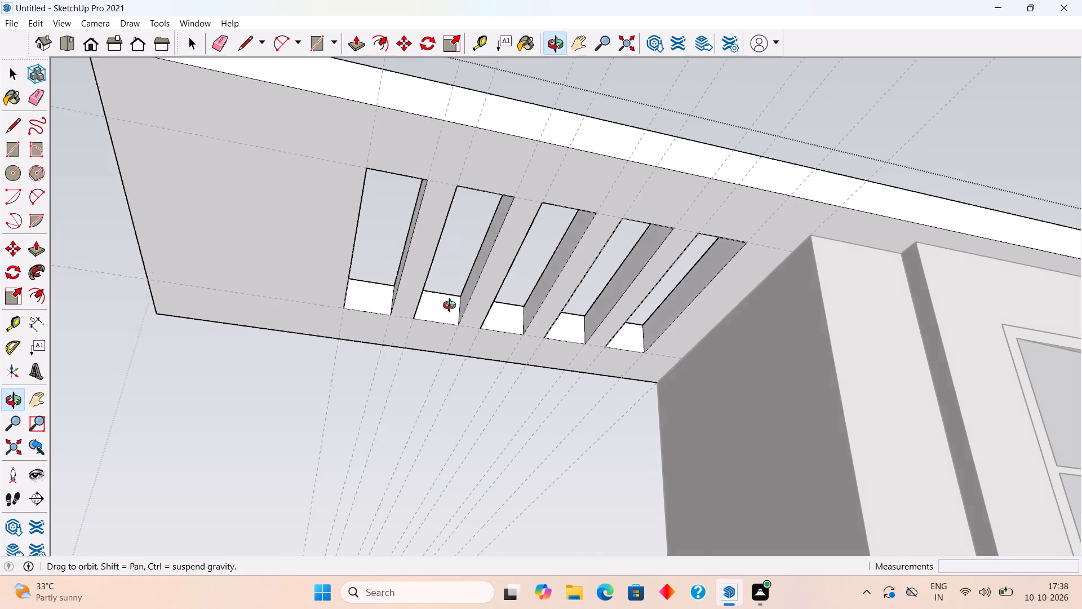
middle_drag(452, 307, 426, 314)
scroll(426, 313, down, 3)
middle_drag(401, 274, 433, 157)
scroll(433, 156, up, 2)
scroll(434, 165, down, 1)
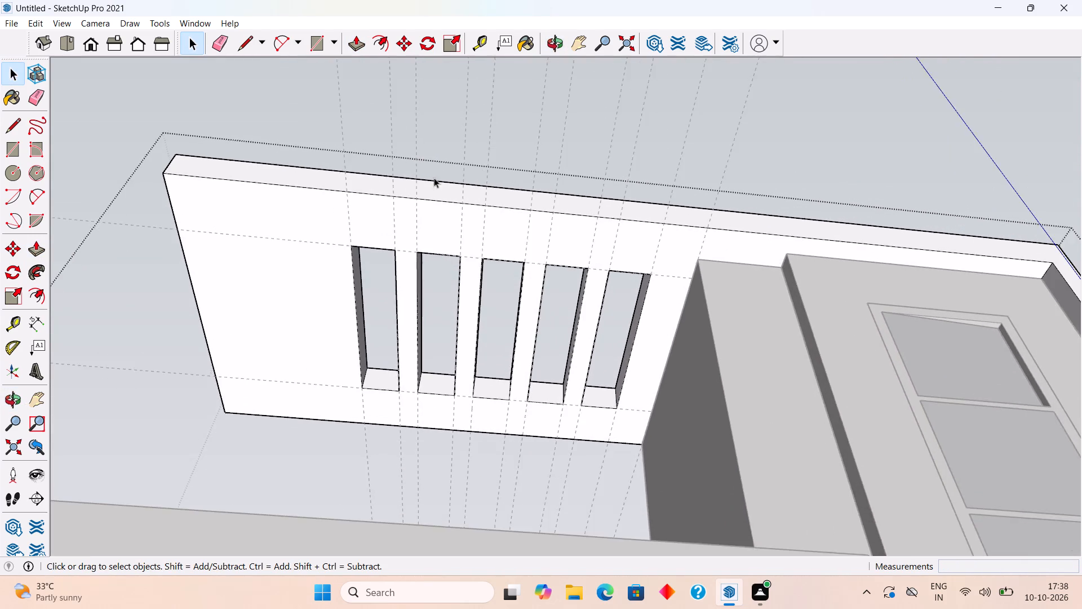
scroll(434, 178, down, 2)
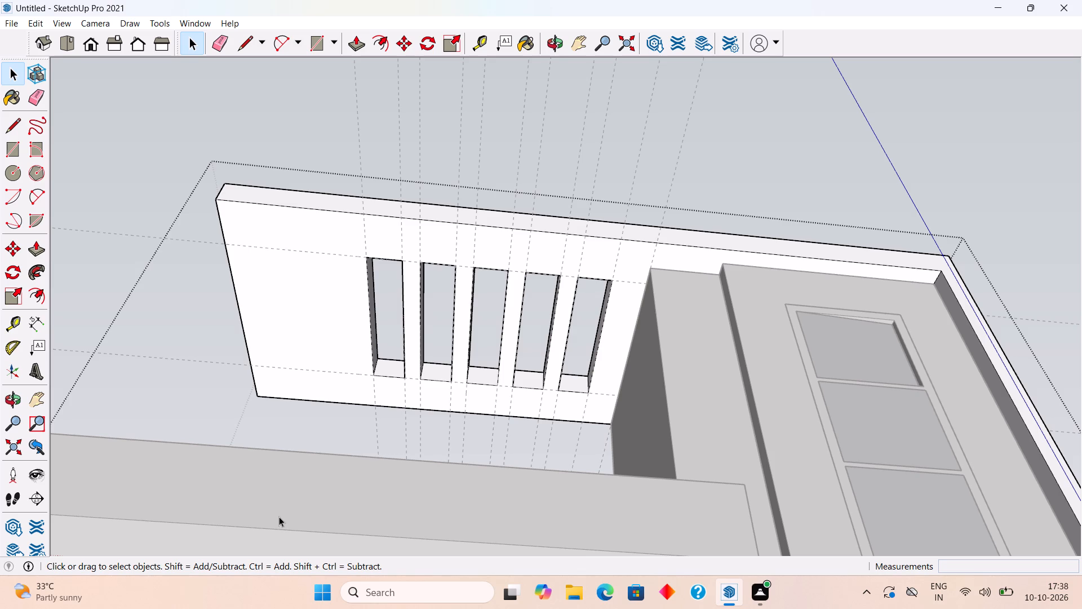
scroll(161, 514, down, 1)
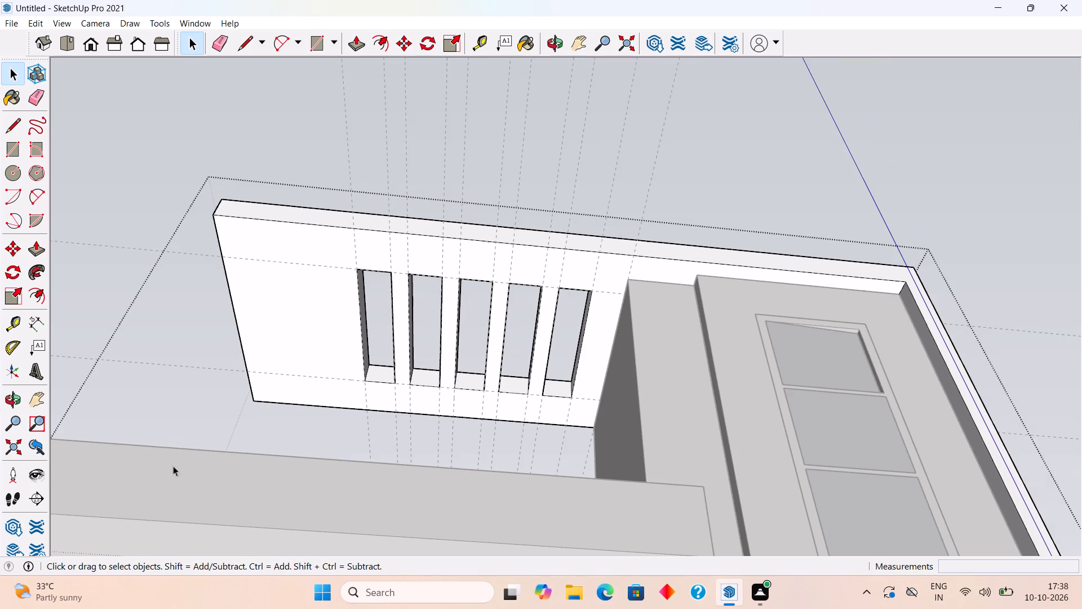
middle_drag(549, 113, 592, 363)
scroll(592, 363, down, 3)
scroll(489, 191, down, 2)
click(421, 178)
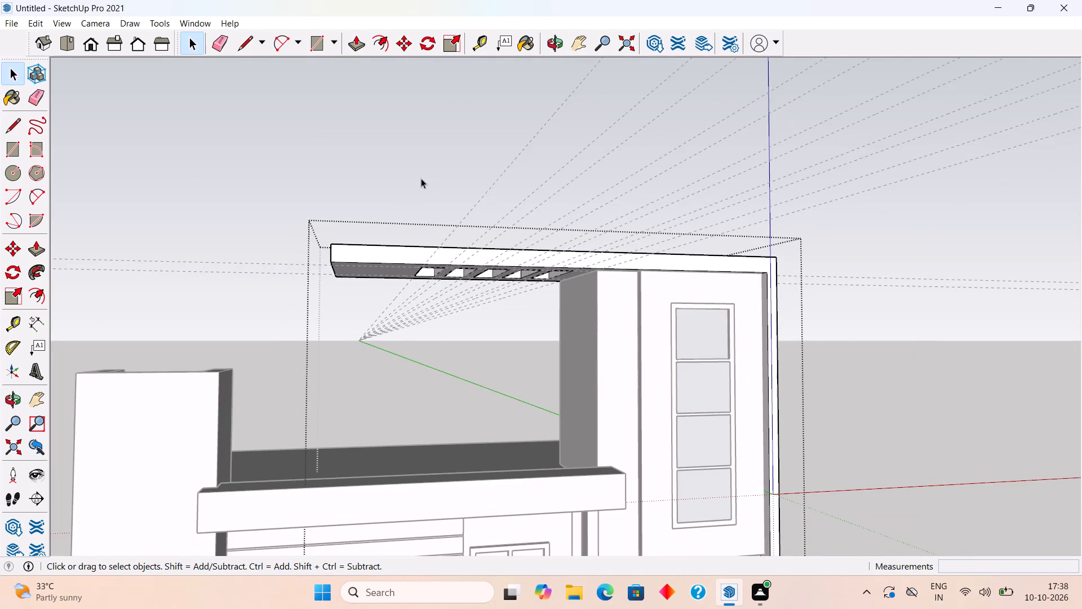
Erase all the crosswise guides running through the slots, keeping the two lengthwise guides along the slab.
middle_drag(641, 279, 588, 191)
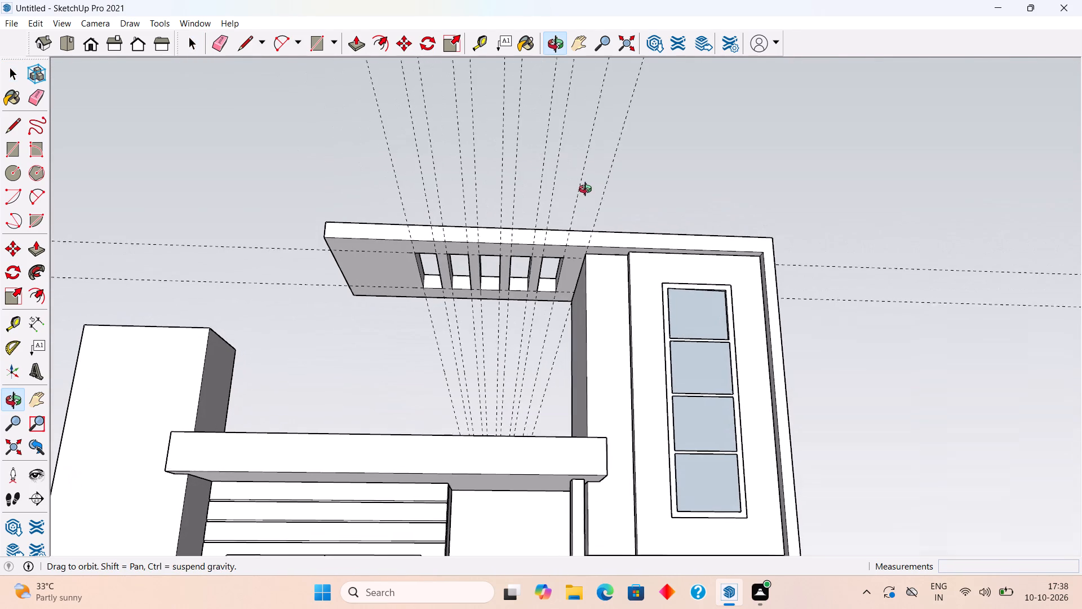
middle_drag(588, 191, 591, 191)
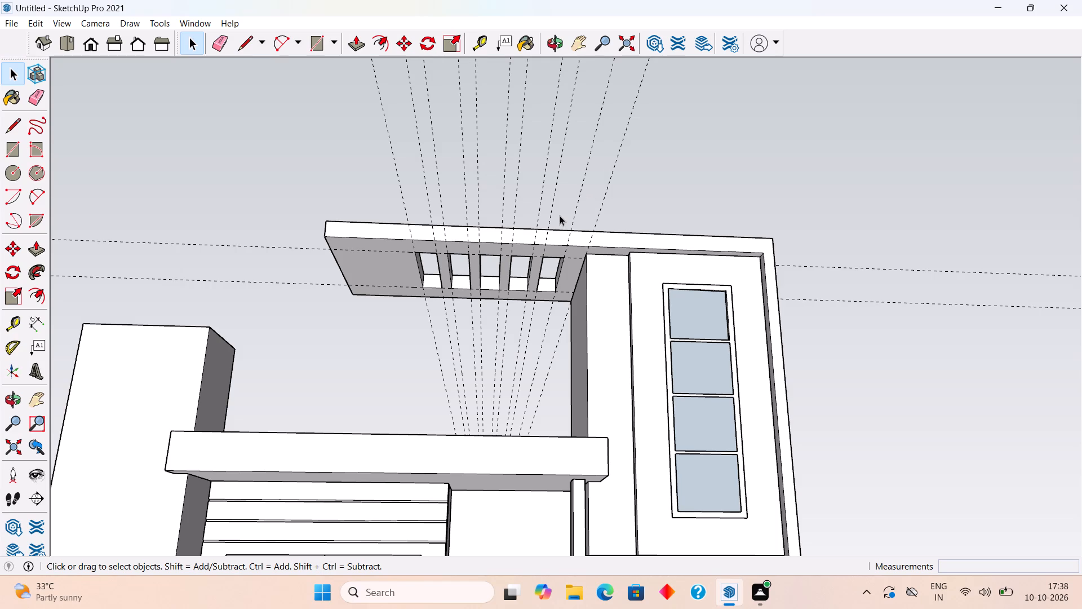
scroll(560, 215, down, 5)
middle_drag(555, 230, 561, 303)
scroll(561, 303, down, 3)
scroll(576, 188, up, 2)
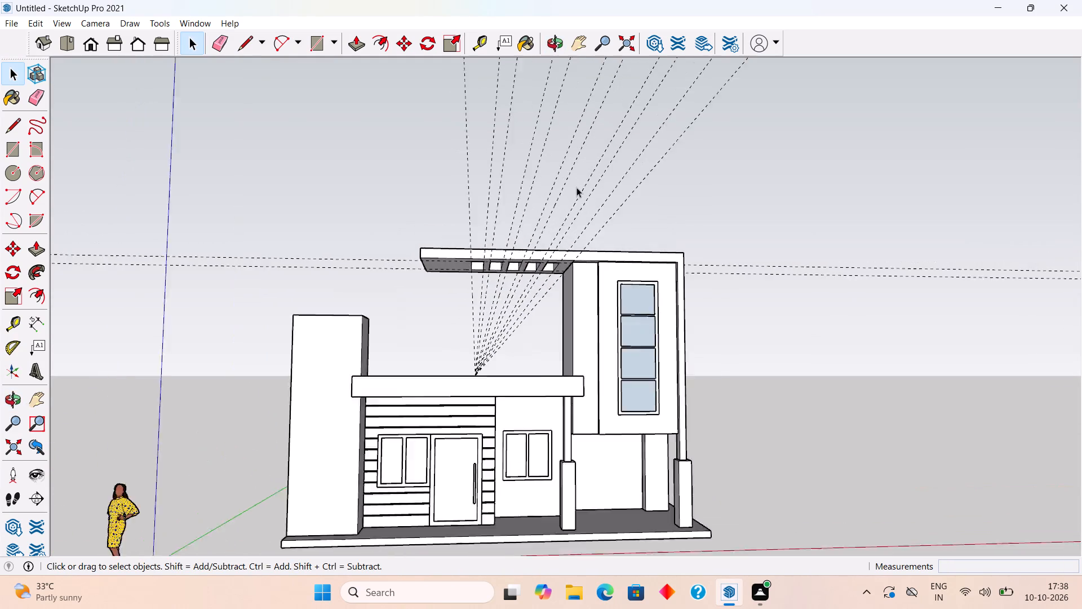
scroll(577, 187, up, 5)
scroll(577, 186, down, 2)
key(e)
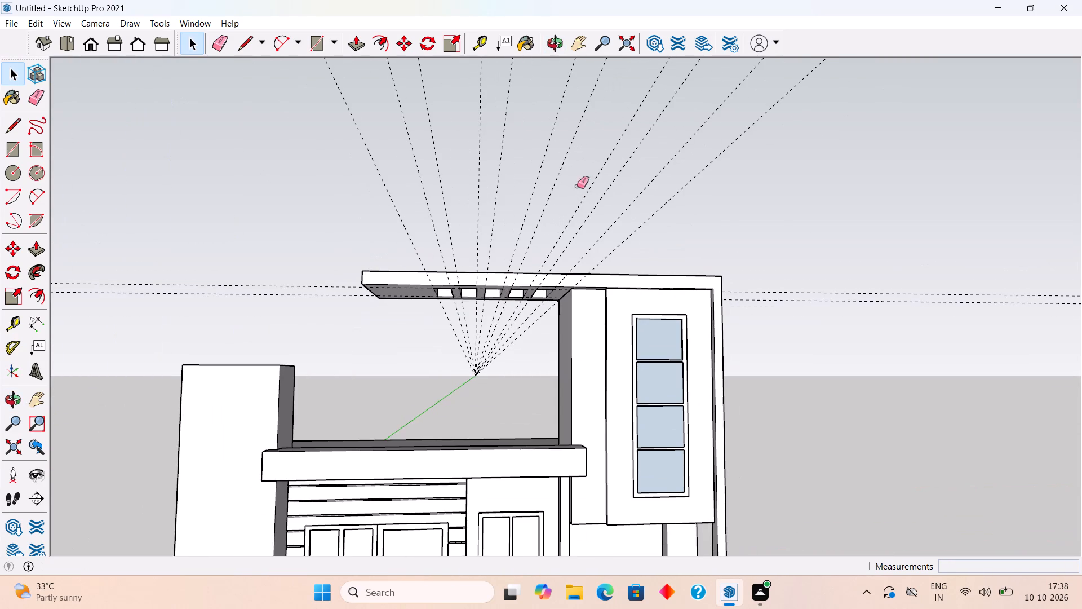
drag(358, 189, 701, 195)
drag(296, 173, 628, 171)
click(560, 164)
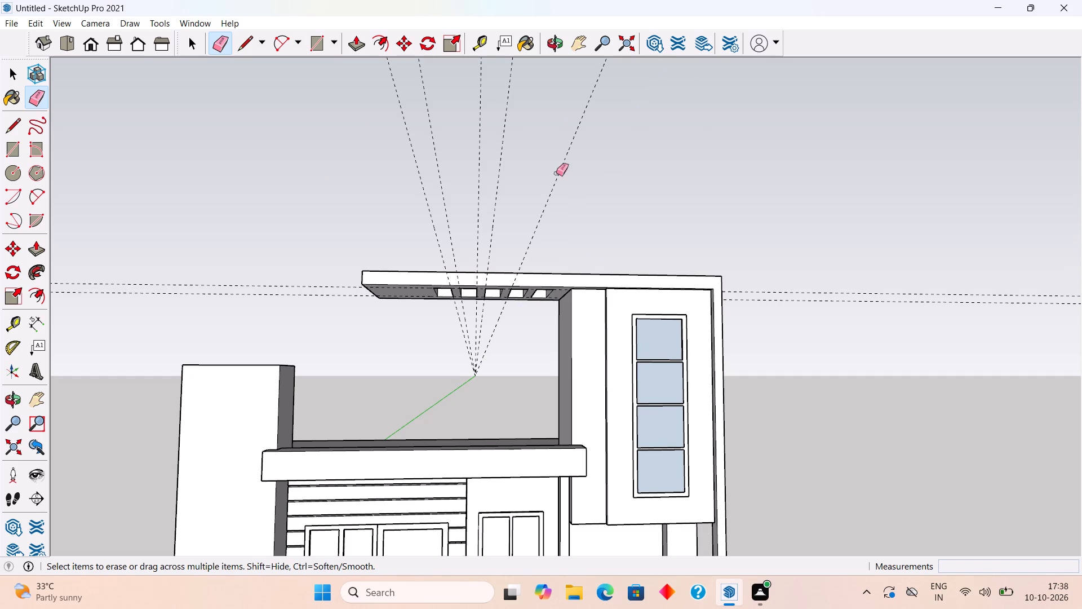
click(554, 197)
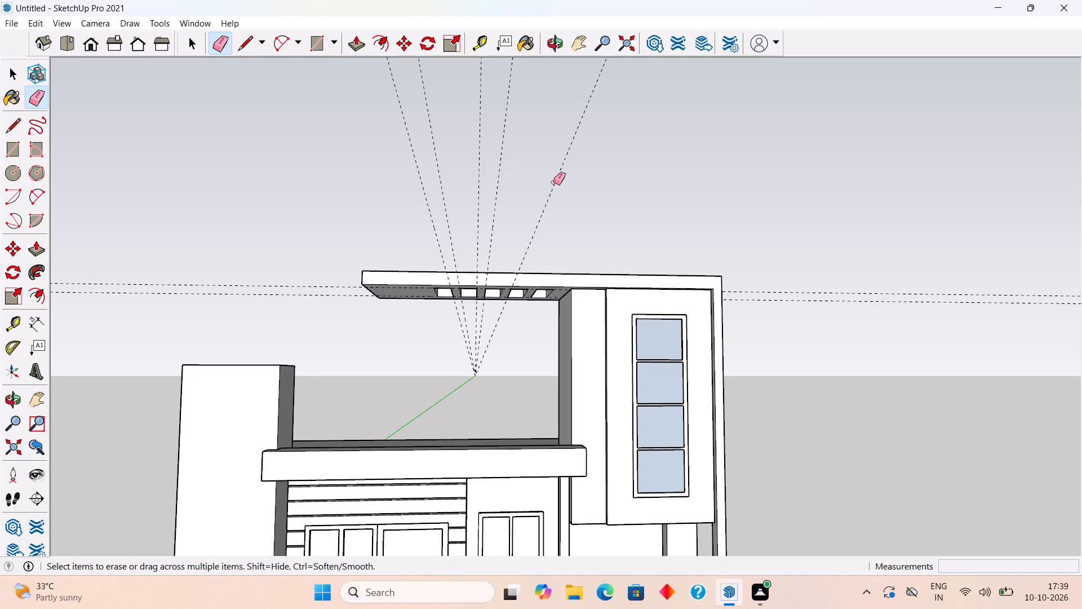
click(555, 190)
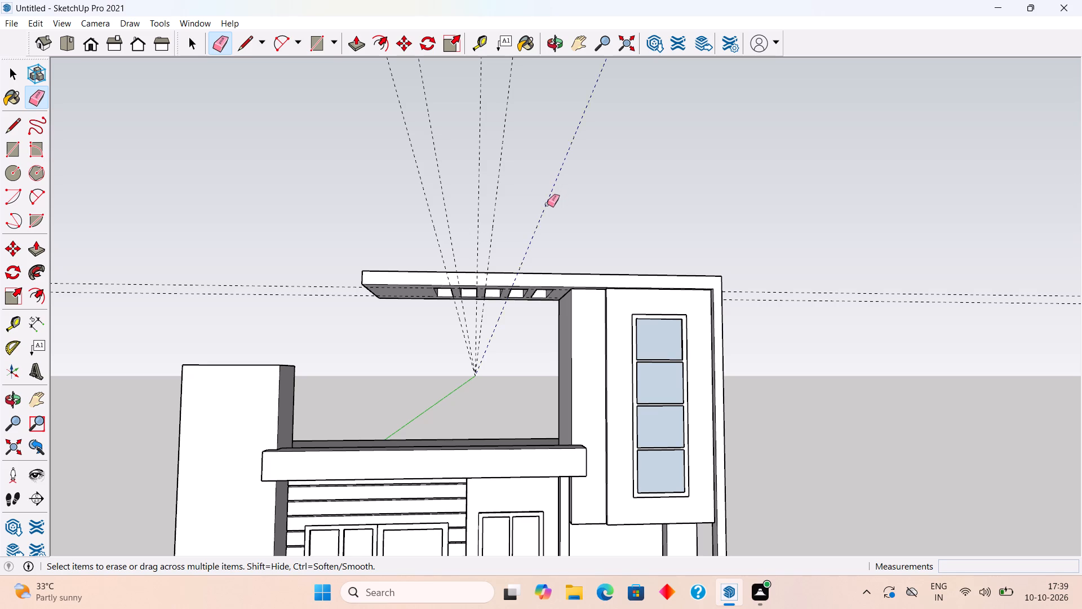
click(547, 204)
click(492, 238)
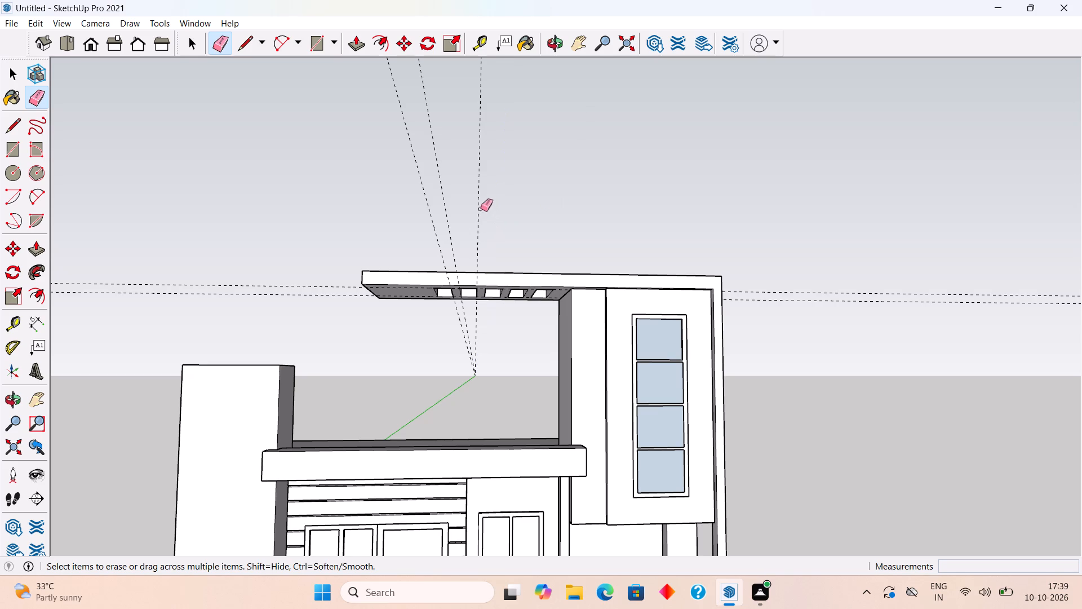
click(479, 204)
click(454, 249)
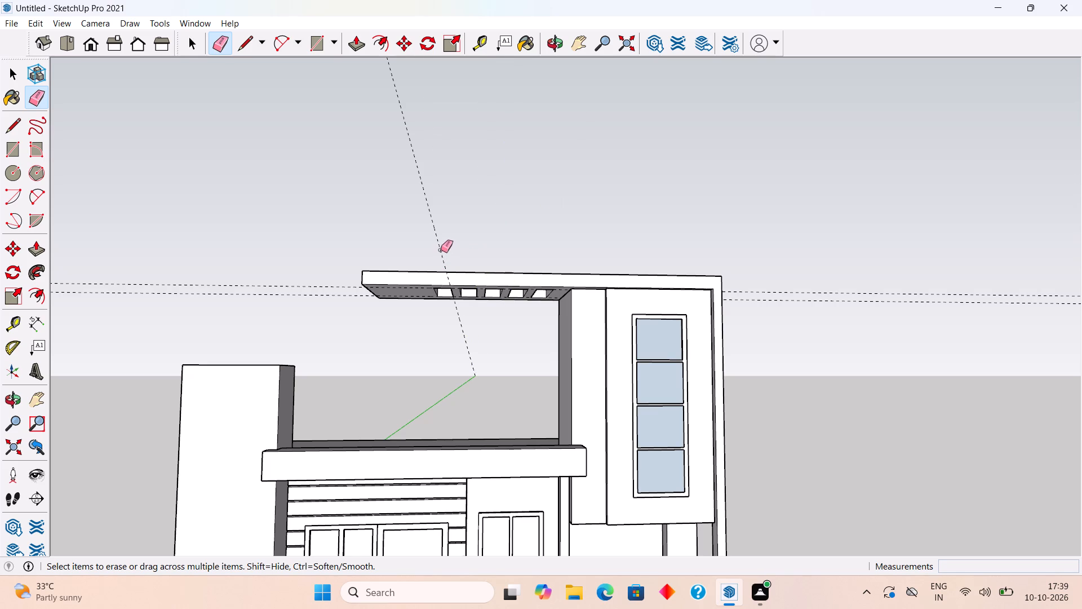
click(440, 249)
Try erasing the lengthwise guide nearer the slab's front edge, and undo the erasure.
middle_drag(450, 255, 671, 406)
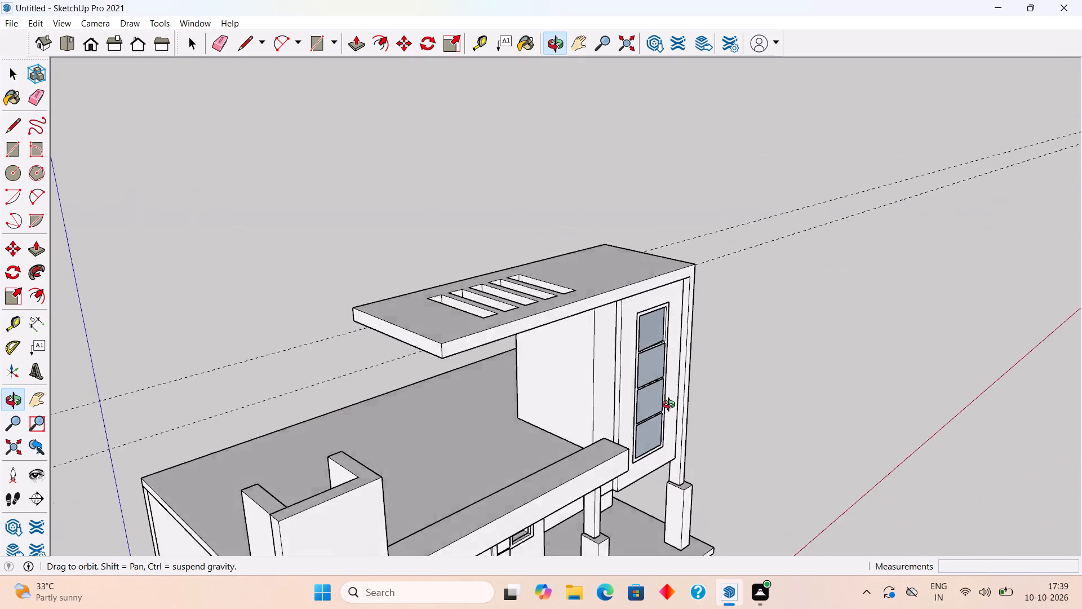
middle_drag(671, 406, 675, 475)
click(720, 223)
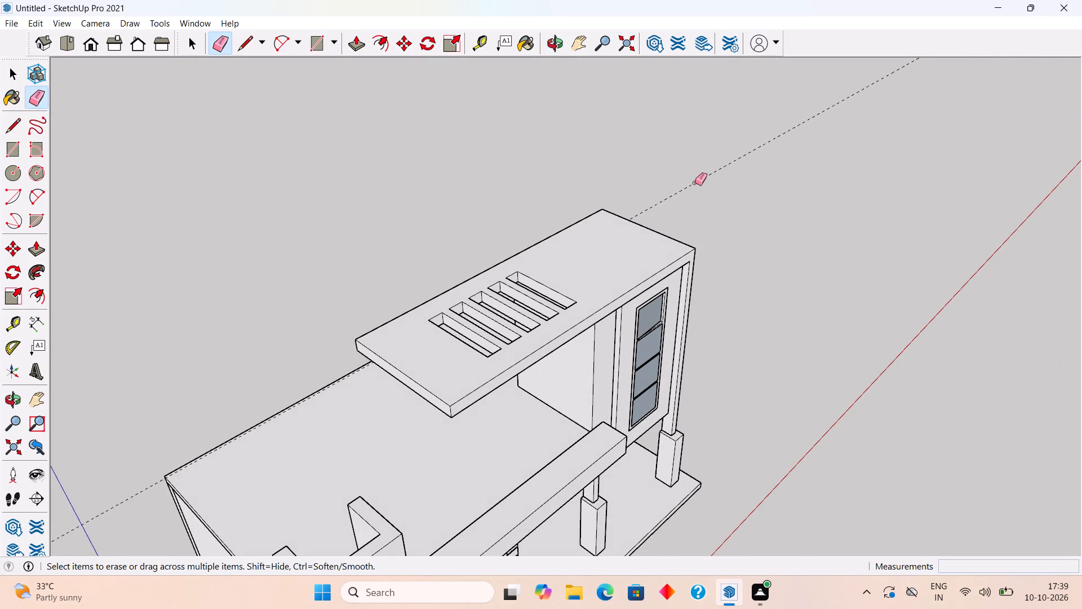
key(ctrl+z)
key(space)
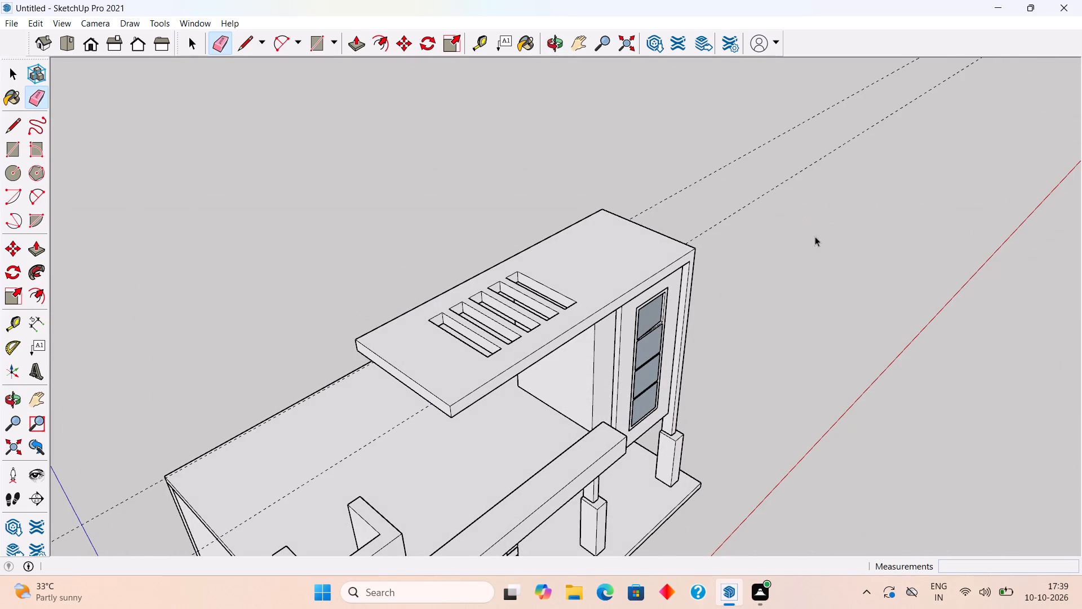
Examine the overhanging slab's slots, free end and remaining lengthwise guides from the front and from below.
scroll(827, 257, down, 5)
middle_drag(812, 260, 569, 153)
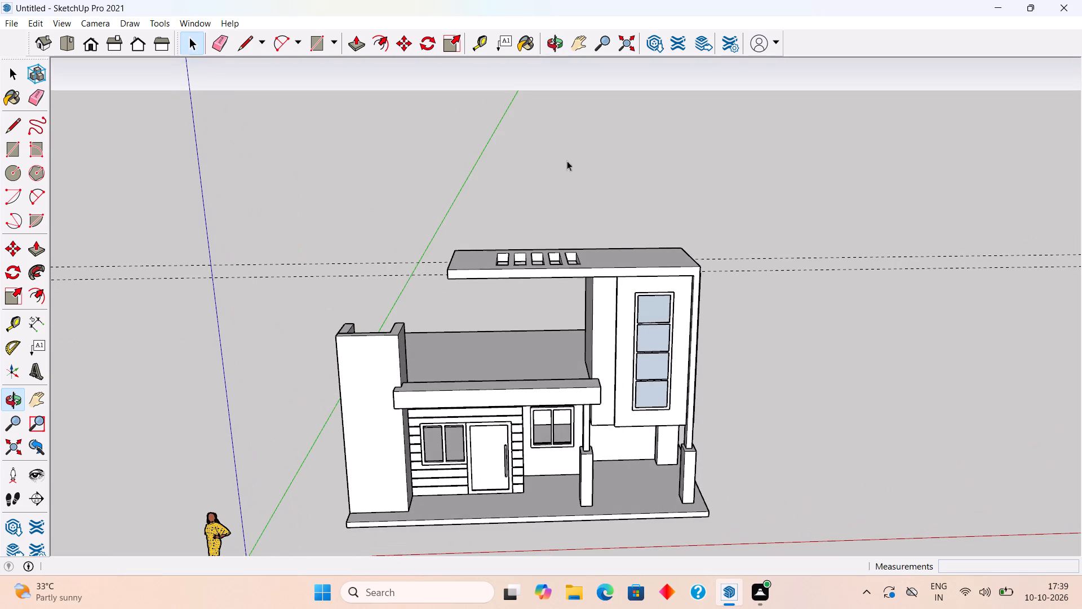
middle_drag(610, 289, 580, 161)
scroll(580, 161, up, 1)
scroll(572, 273, up, 4)
middle_drag(503, 184, 507, 148)
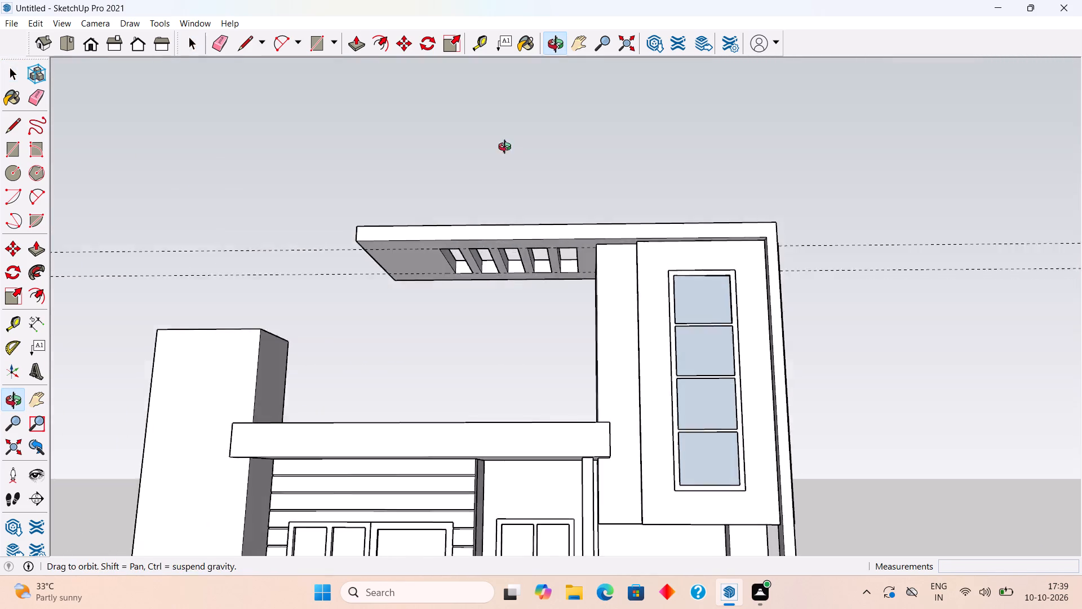
middle_drag(507, 148, 520, 72)
scroll(520, 73, up, 2)
scroll(403, 279, up, 2)
middle_drag(340, 274, 471, 273)
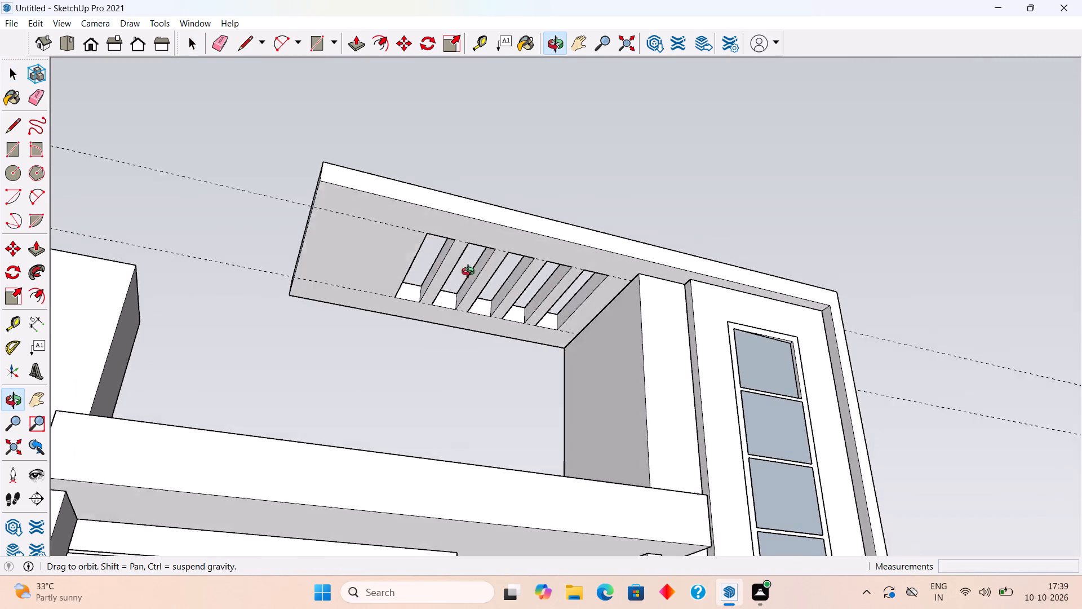
middle_drag(471, 273, 509, 210)
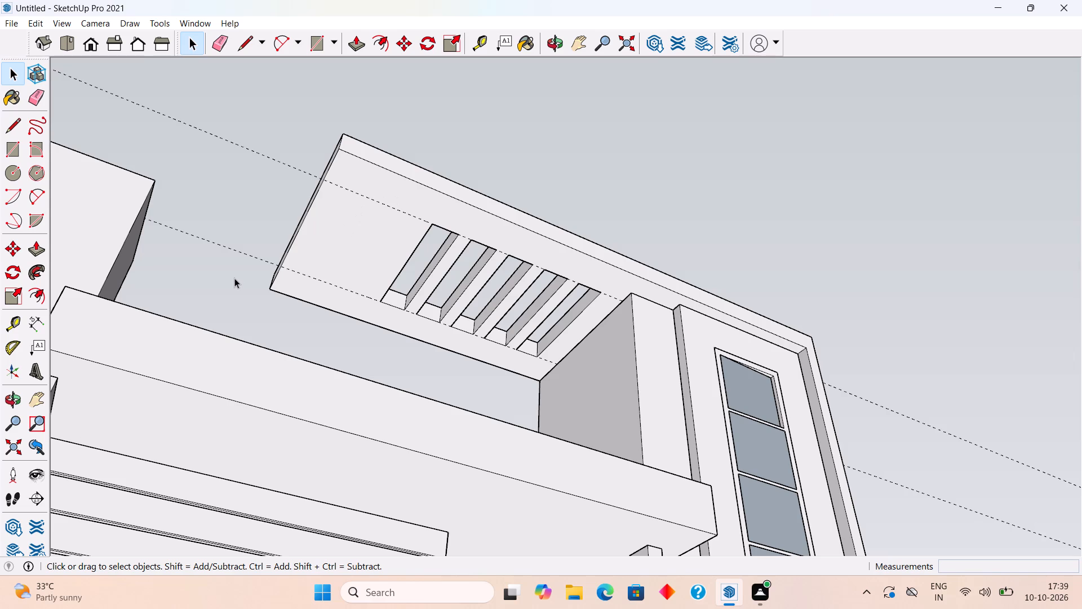
scroll(234, 278, down, 1)
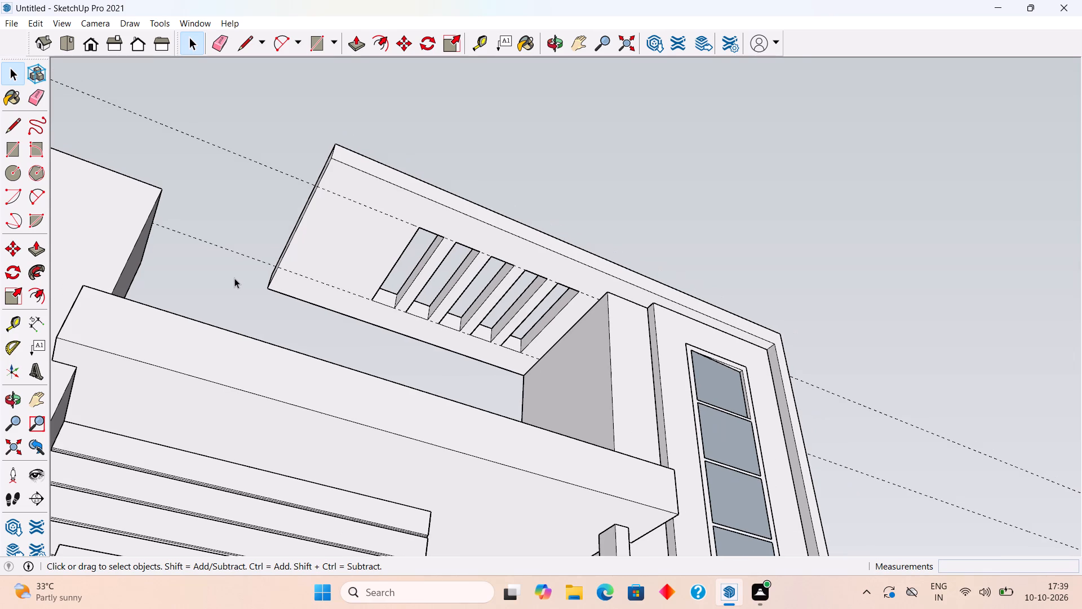
scroll(272, 208, up, 4)
scroll(303, 208, down, 7)
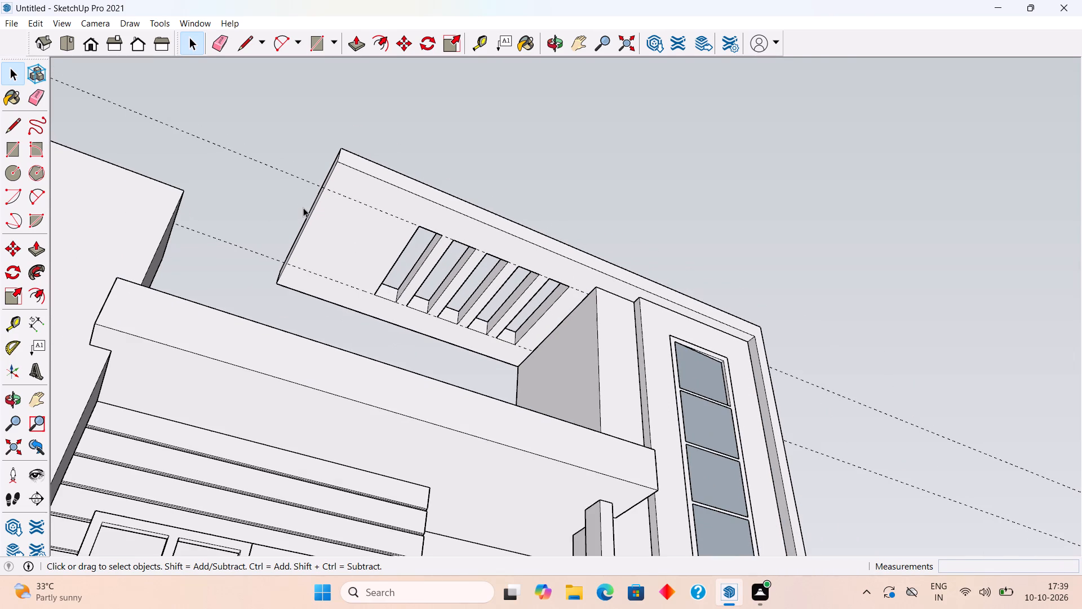
middle_drag(343, 174, 337, 274)
scroll(338, 275, up, 3)
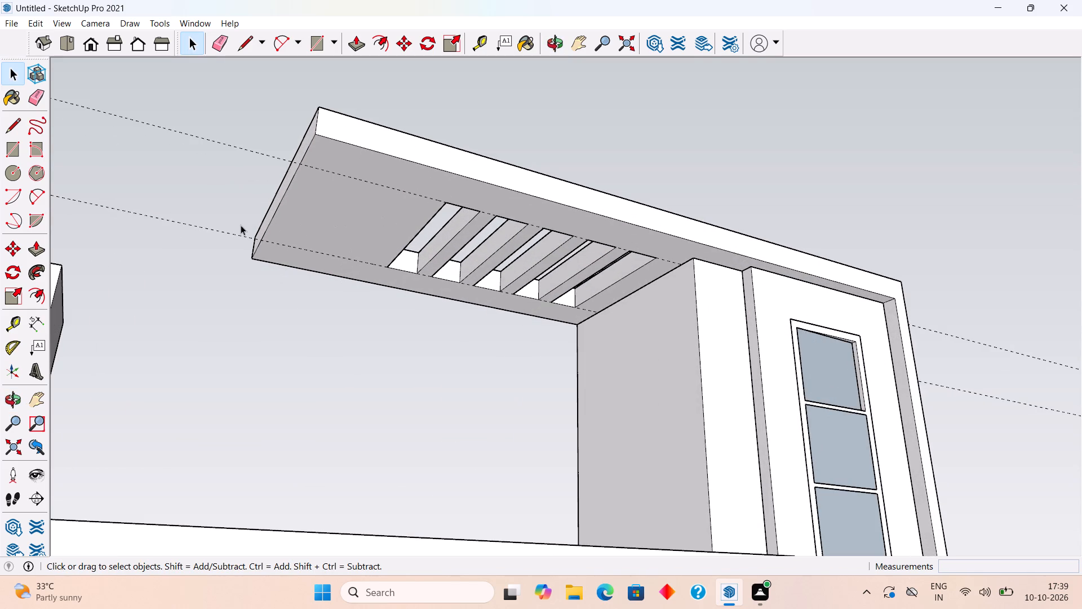
scroll(229, 217, up, 2)
middle_drag(339, 243, 357, 184)
scroll(358, 184, down, 5)
scroll(369, 92, up, 3)
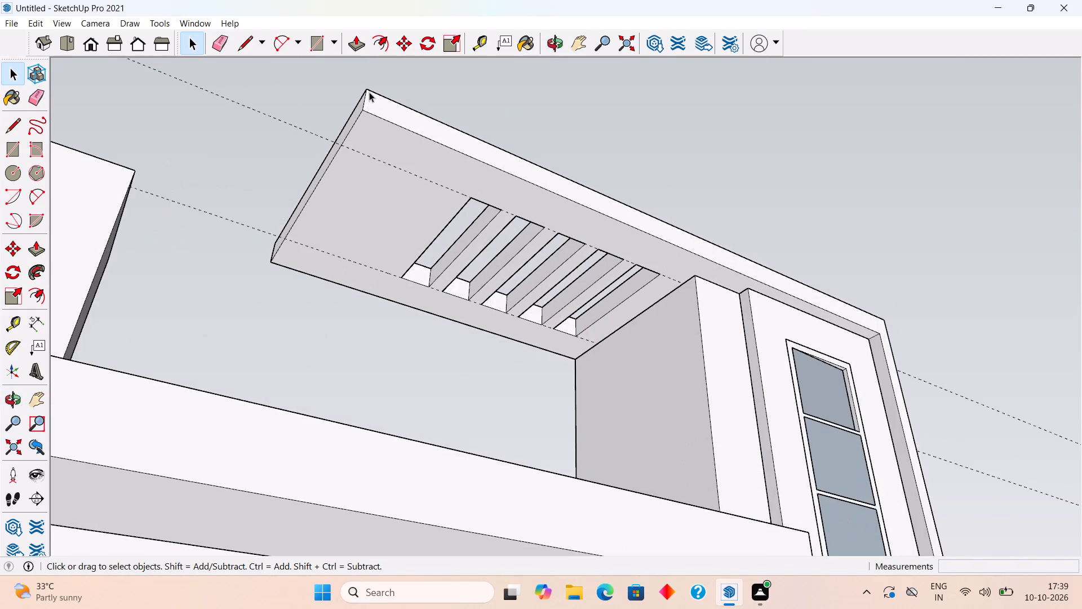
scroll(369, 92, up, 3)
middle_drag(280, 228, 218, 188)
scroll(218, 188, up, 1)
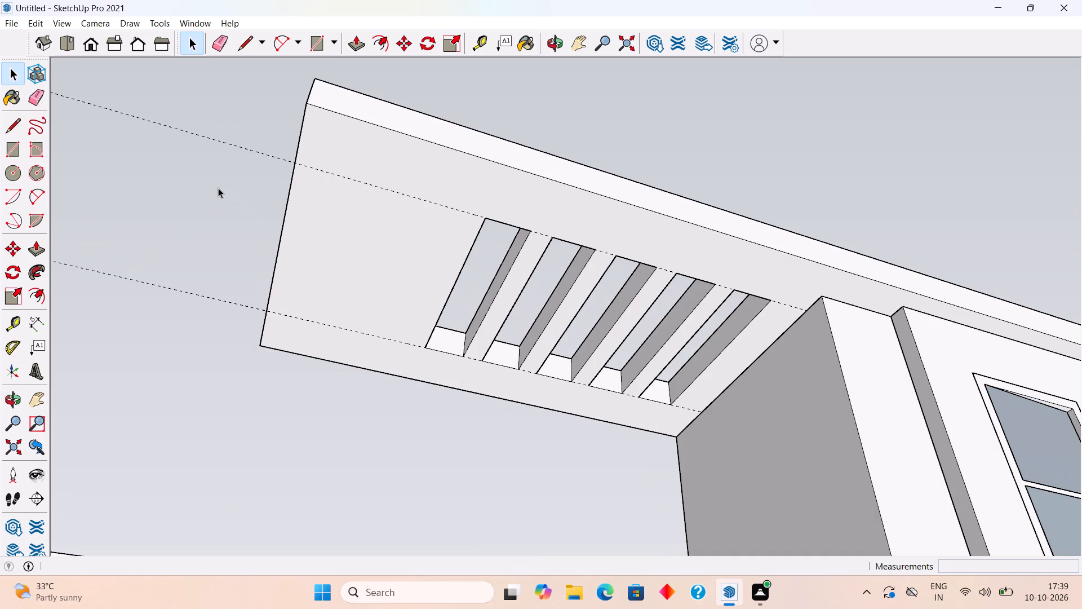
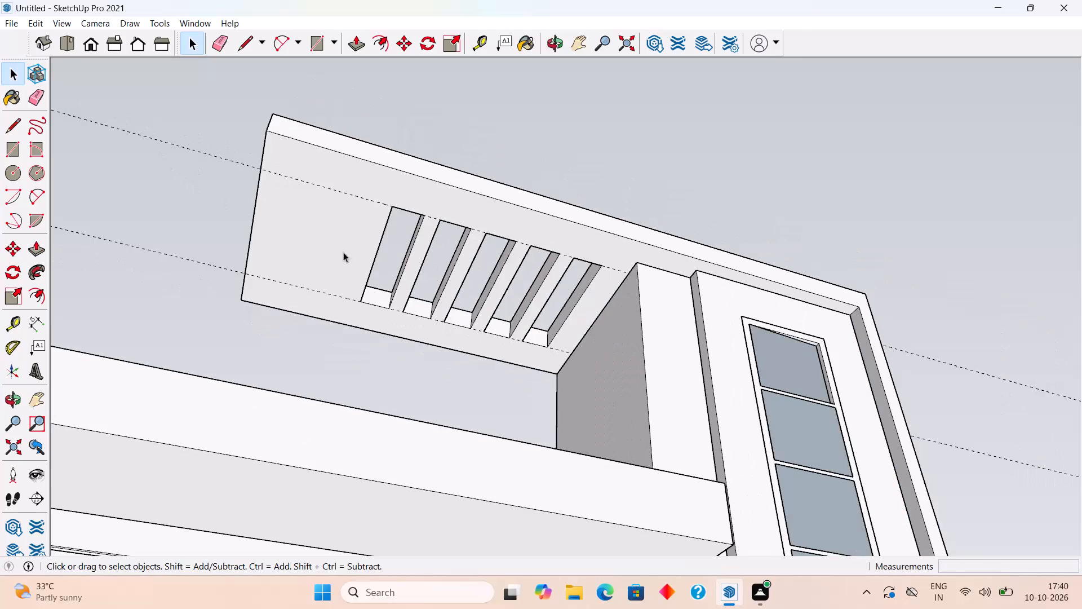
Examine the slotted roof overhang beside the tall window tower from below and against the surrounding facade.
scroll(375, 257, down, 5)
scroll(404, 56, up, 4)
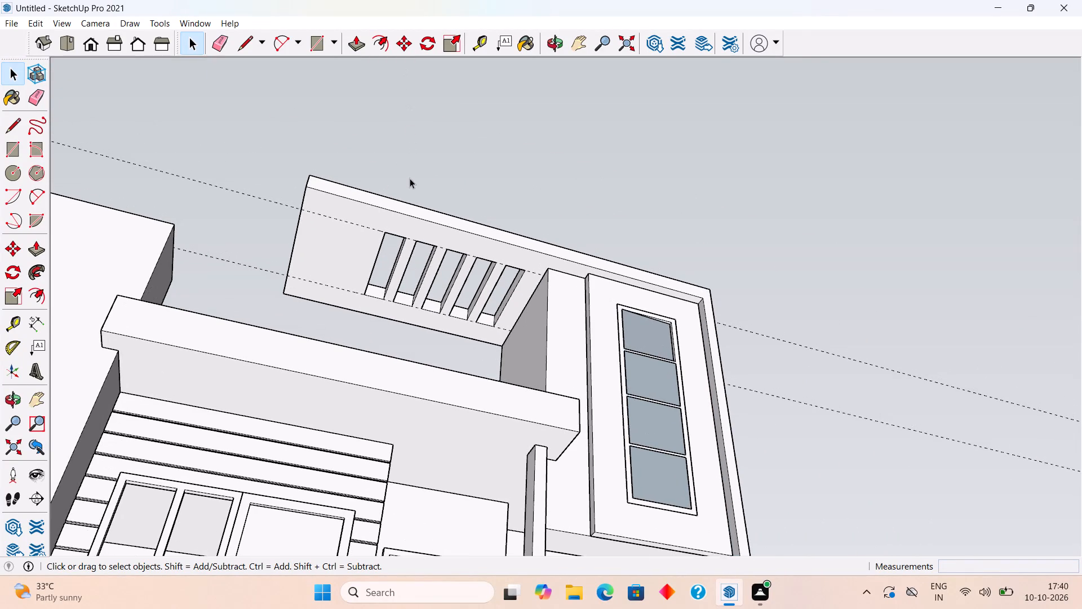
scroll(410, 180, up, 7)
middle_drag(411, 173, 405, 240)
scroll(405, 240, down, 3)
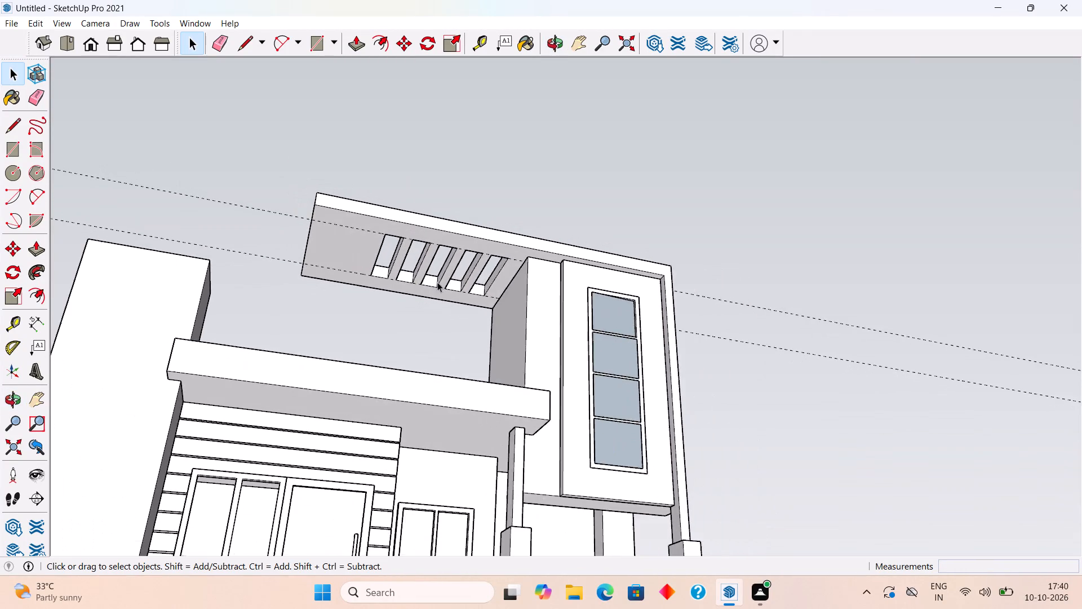
scroll(447, 295, up, 4)
scroll(300, 235, up, 3)
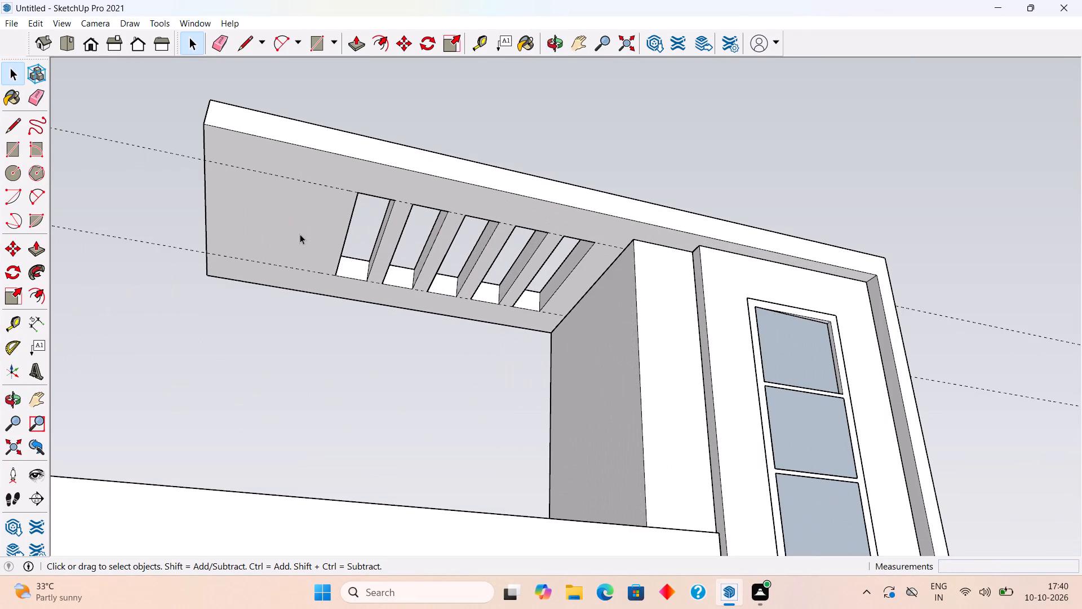
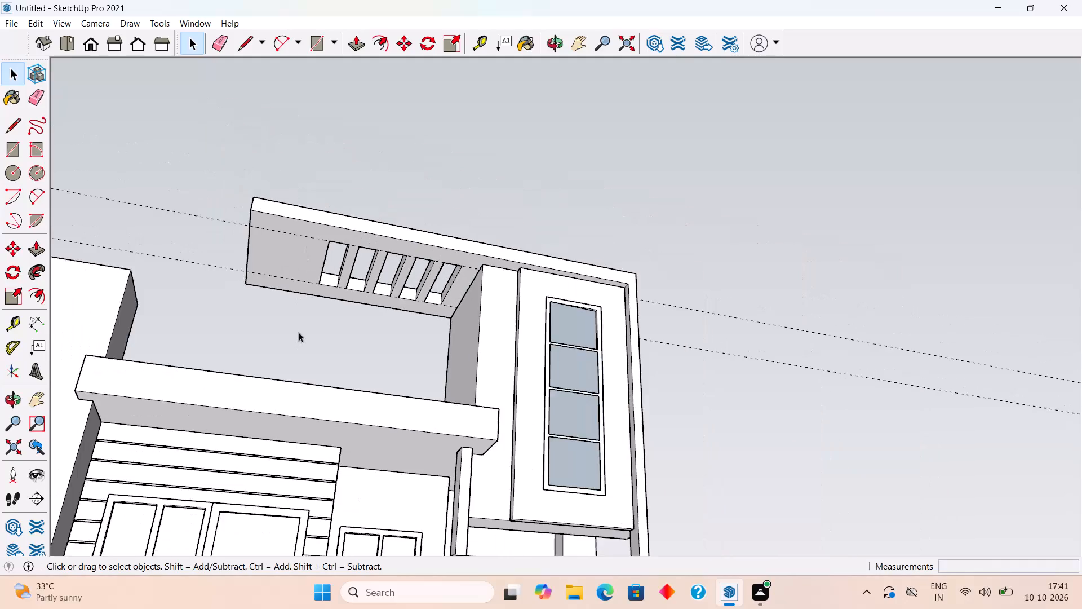
Examine the whole front elevation, from the base slab to the slotted roof overhang, from below and near eye level.
middle_drag(309, 295, 308, 348)
scroll(308, 347, down, 4)
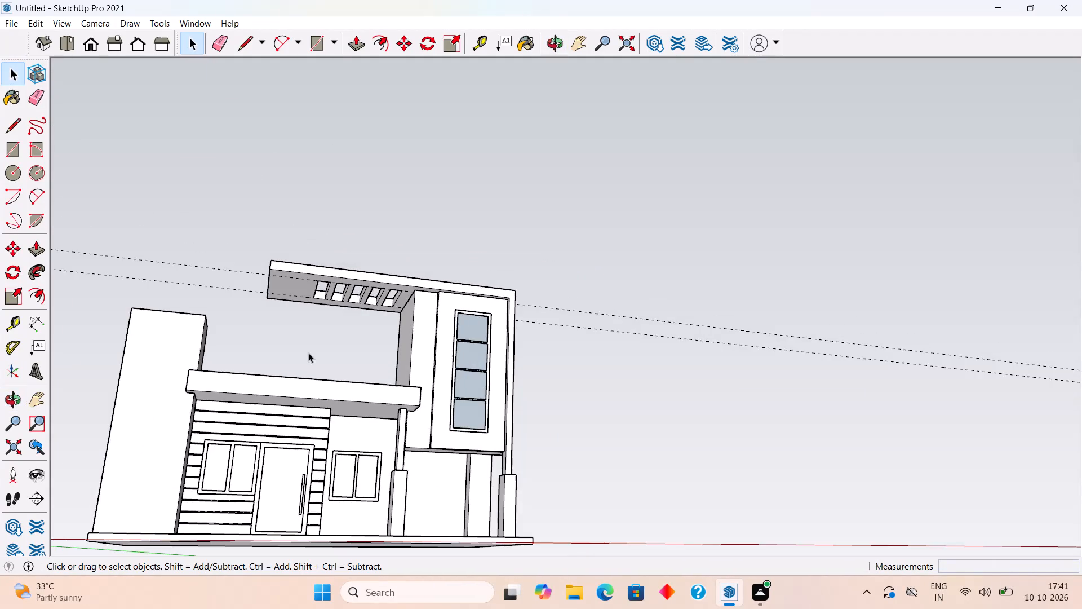
scroll(342, 232, down, 1)
middle_drag(340, 240, 293, 282)
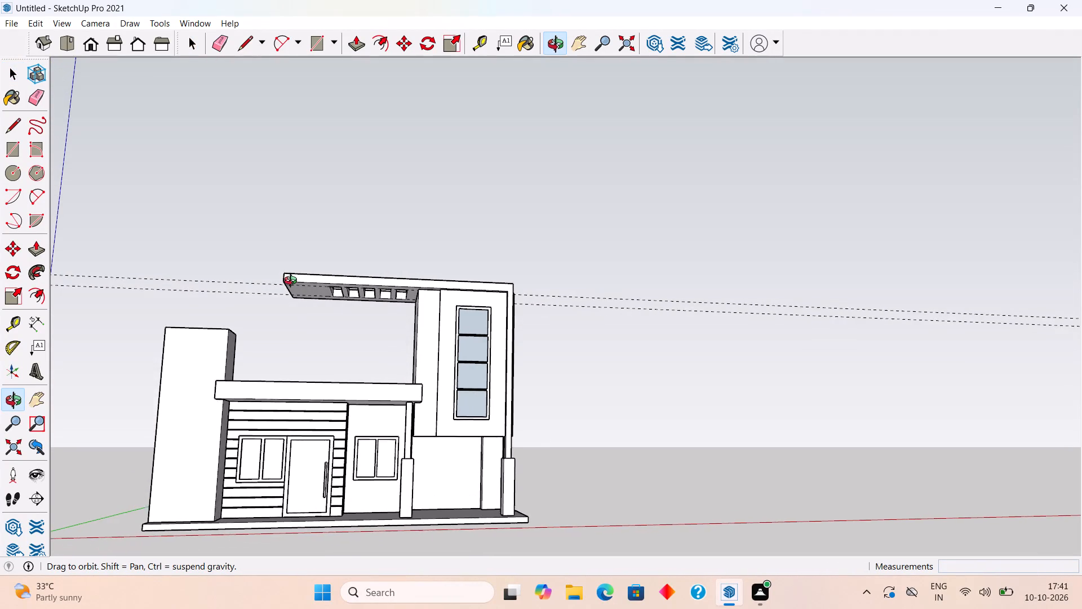
middle_drag(293, 282, 293, 281)
scroll(293, 281, up, 1)
scroll(194, 385, down, 1)
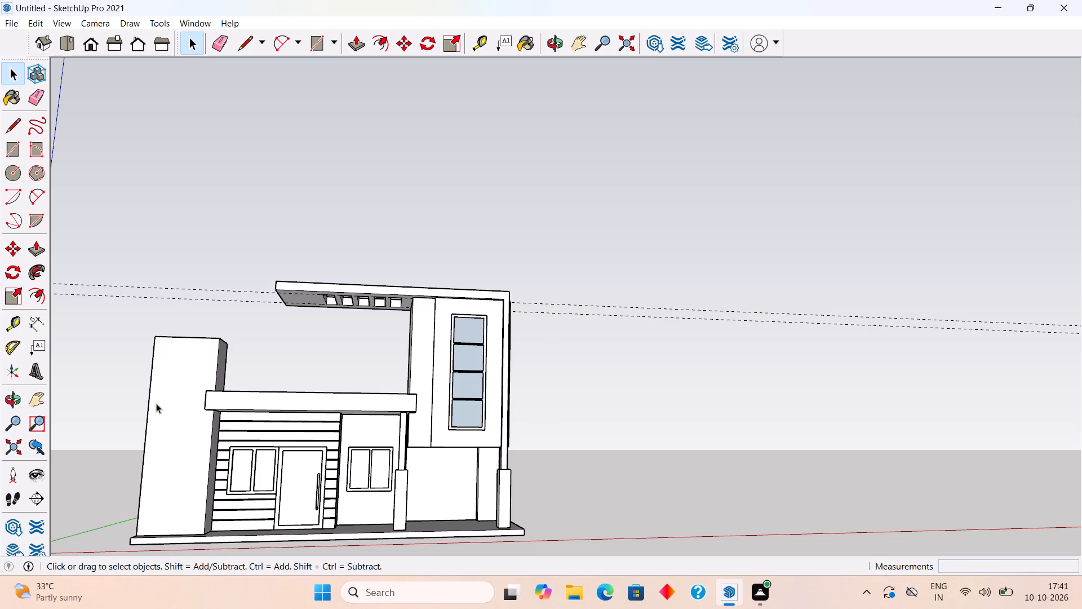
scroll(156, 403, down, 4)
scroll(143, 528, up, 5)
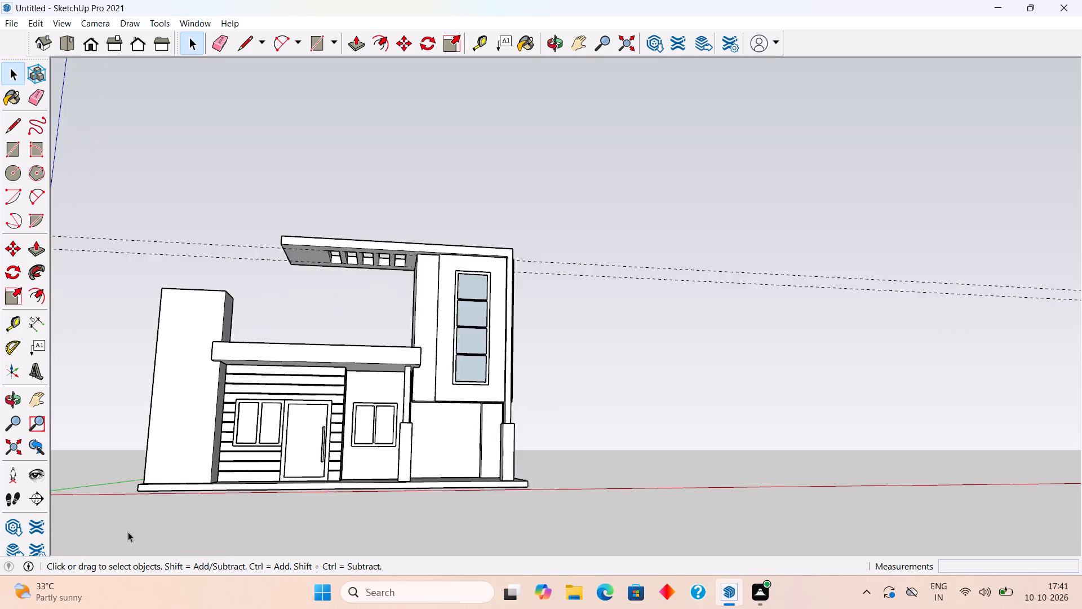
scroll(128, 532, up, 6)
scroll(114, 466, up, 2)
middle_drag(113, 464, 92, 409)
scroll(92, 409, down, 3)
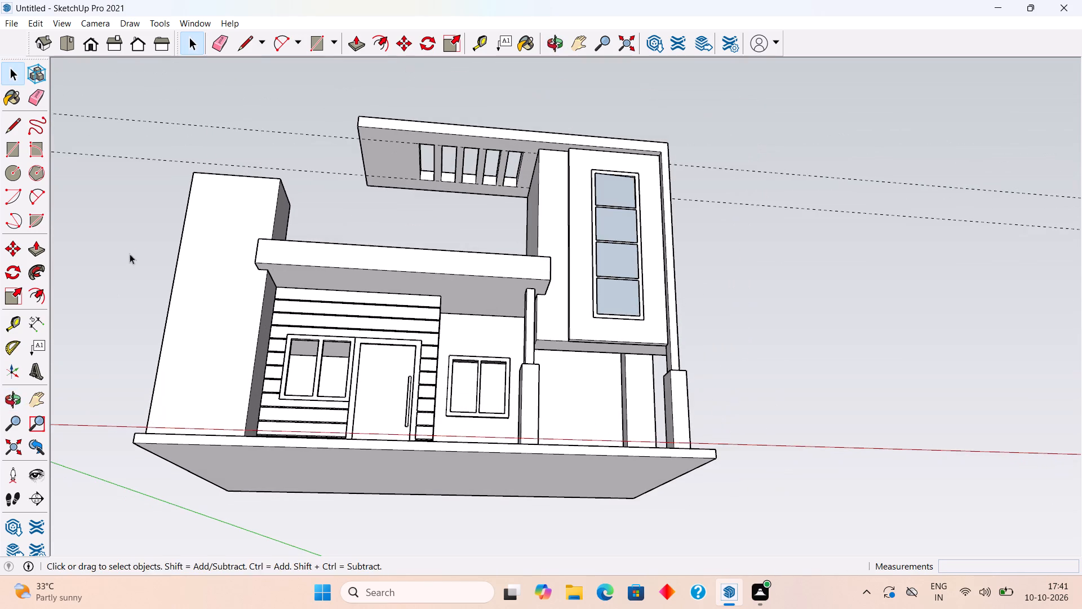
middle_drag(130, 254, 143, 351)
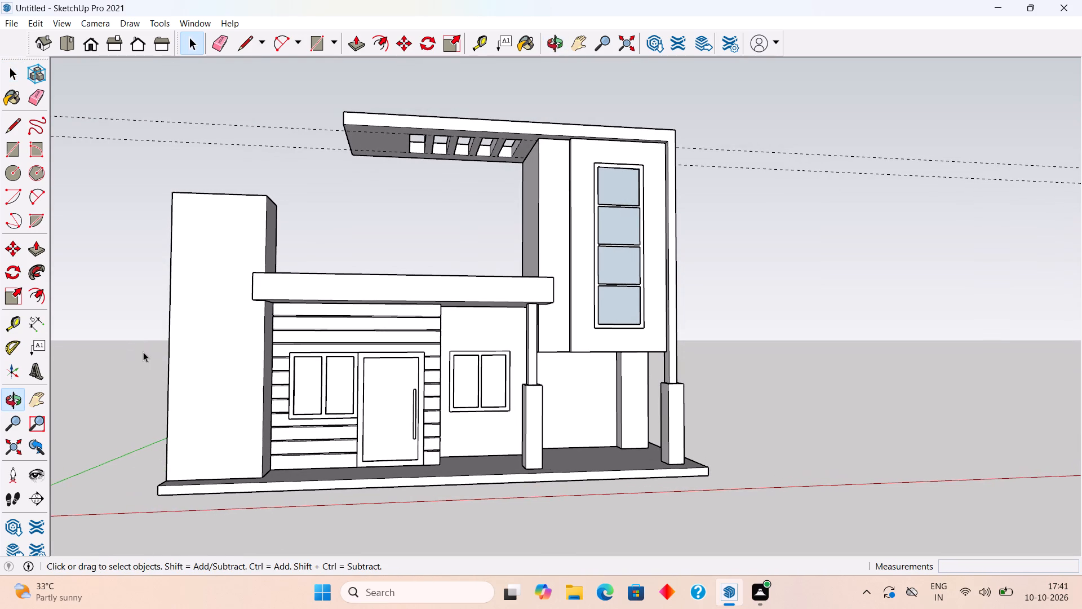
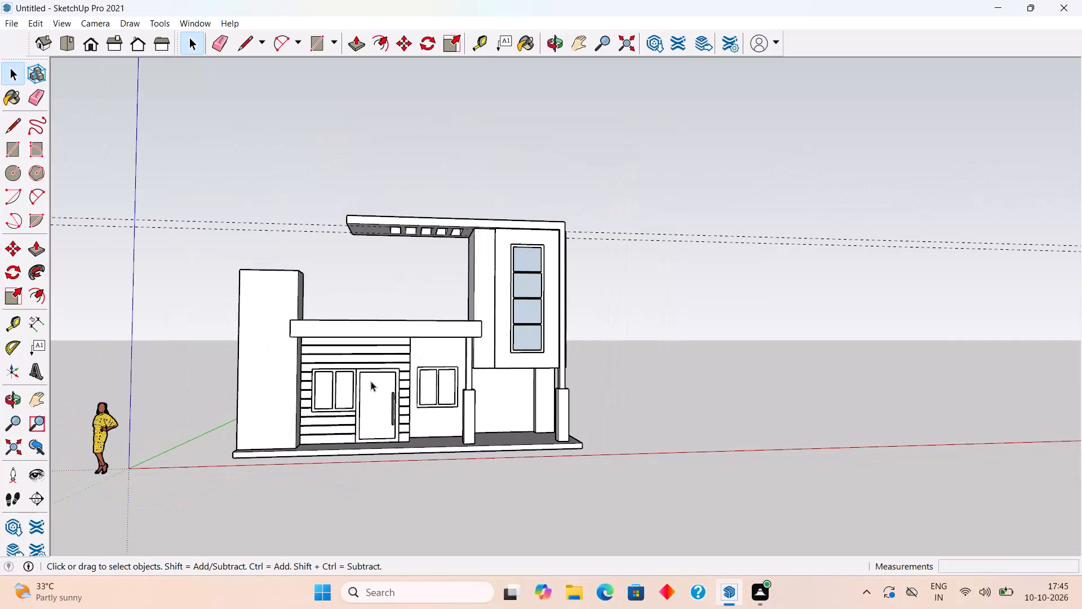
Examine the house's front elevation head-on and from an angle, including the slatted entrance wall and the tall window tower.
scroll(355, 370, up, 4)
scroll(403, 333, up, 3)
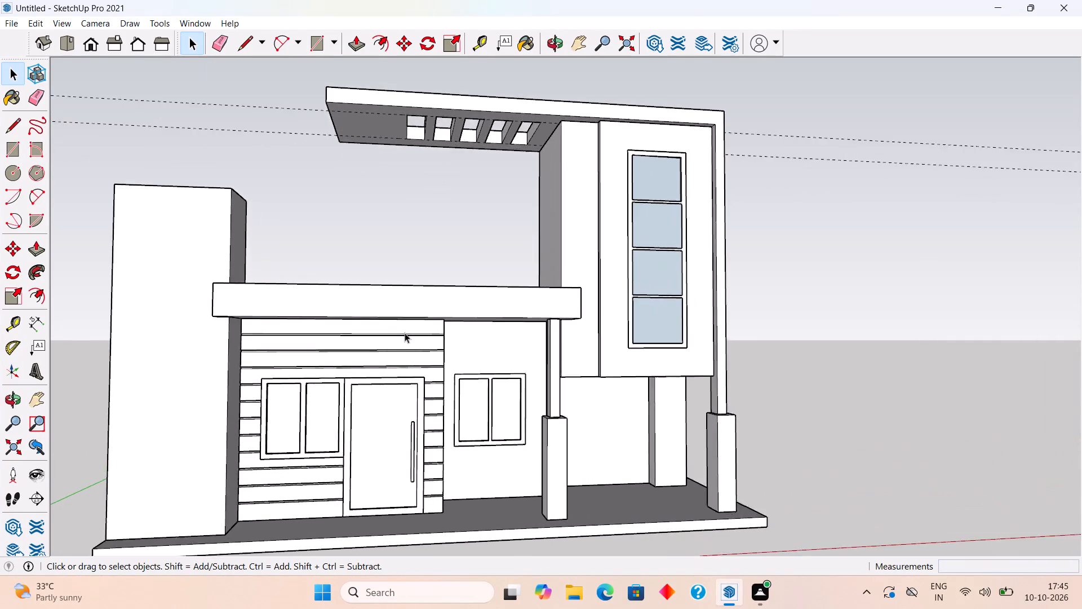
scroll(405, 333, down, 4)
middle_drag(400, 334, 339, 320)
scroll(339, 320, up, 3)
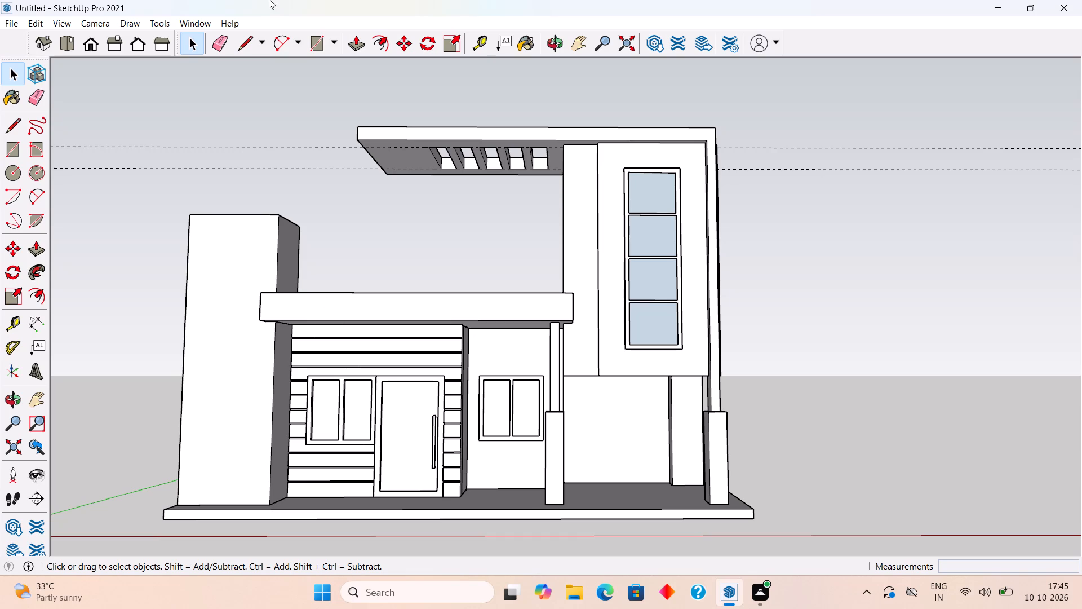
scroll(274, 0, up, 1)
scroll(329, 321, down, 3)
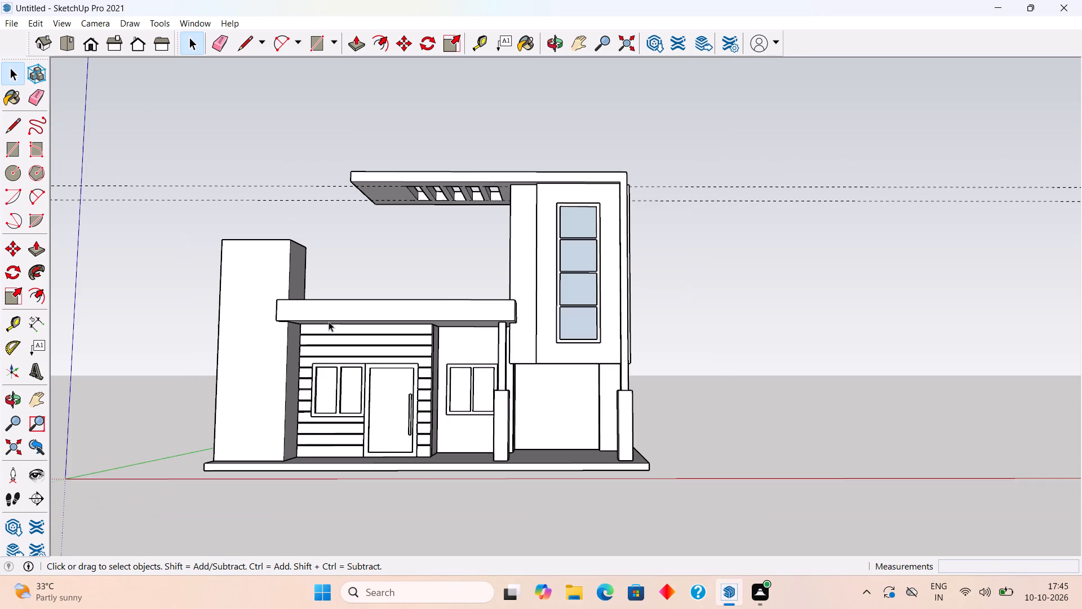
middle_drag(329, 321, 496, 329)
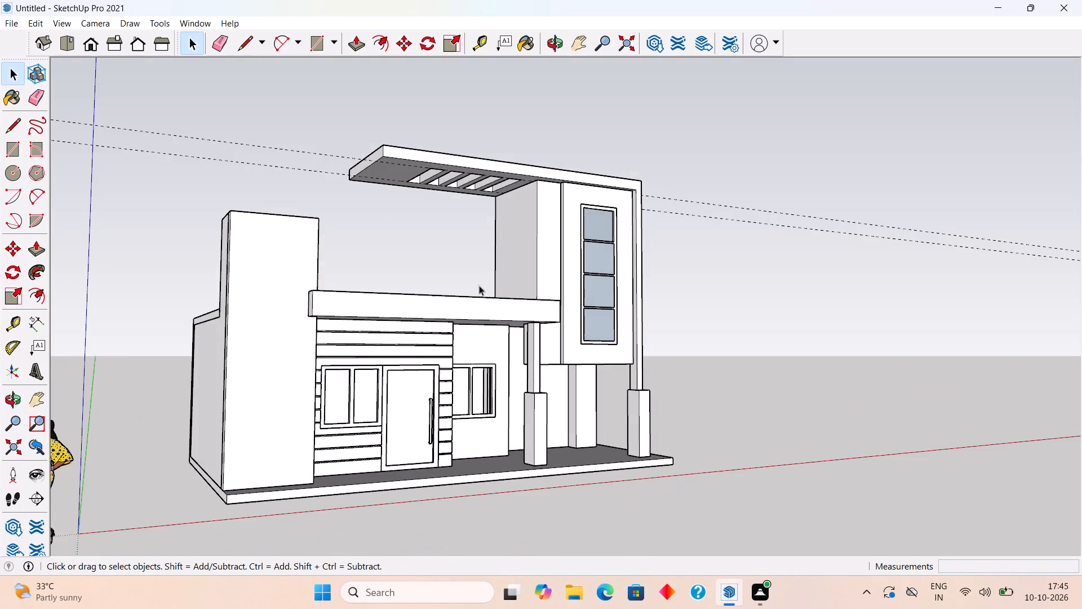
Inspect the roof slab's rectangular slot openings from below and above, and how the slab meets the window tower.
scroll(469, 270, up, 2)
scroll(498, 141, up, 2)
scroll(481, 237, up, 2)
middle_drag(479, 229, 479, 193)
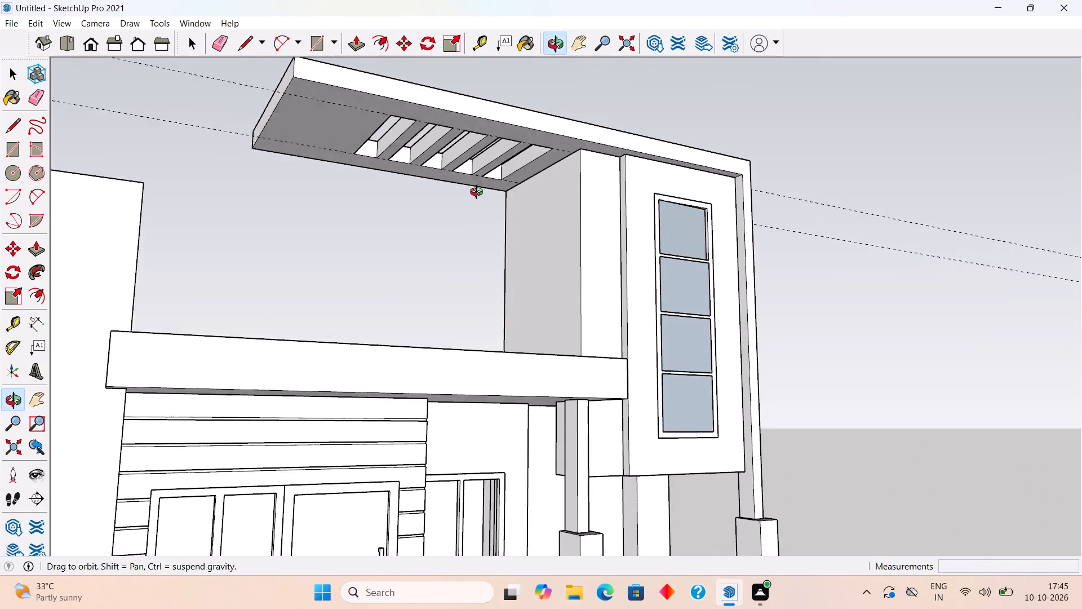
middle_drag(479, 193, 466, 166)
scroll(466, 166, up, 2)
middle_drag(460, 165, 377, 471)
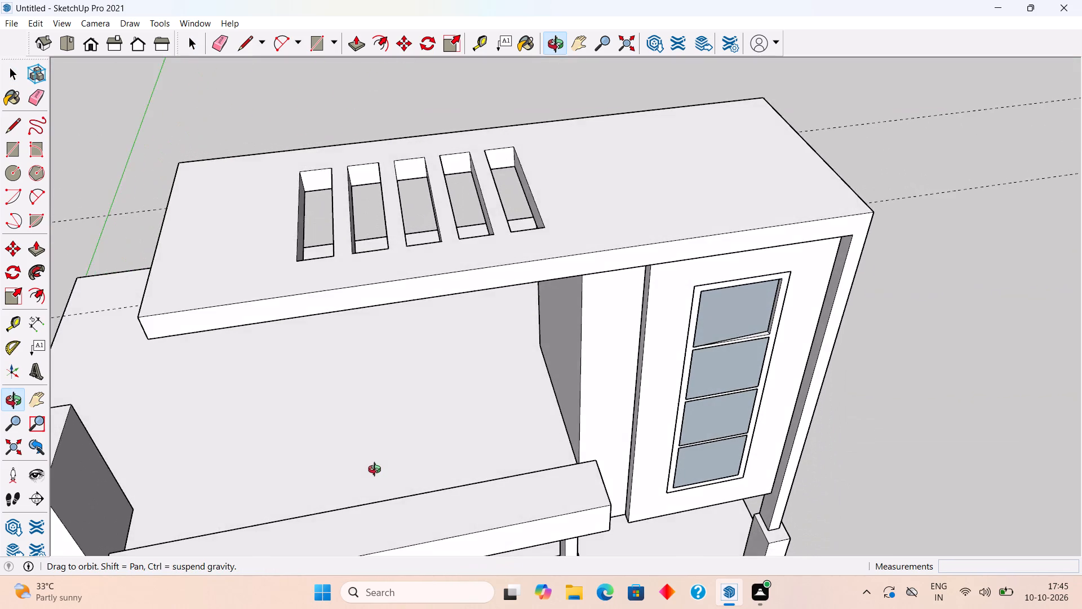
middle_drag(377, 471, 491, 200)
scroll(491, 200, down, 7)
scroll(532, 311, down, 1)
middle_drag(449, 390, 344, 434)
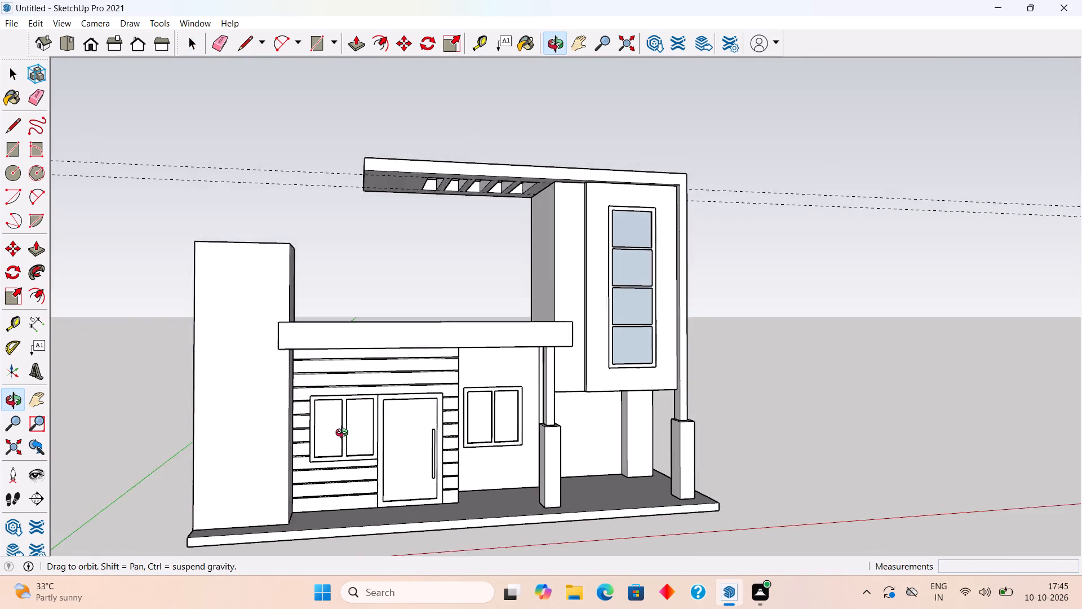
middle_drag(344, 434, 384, 479)
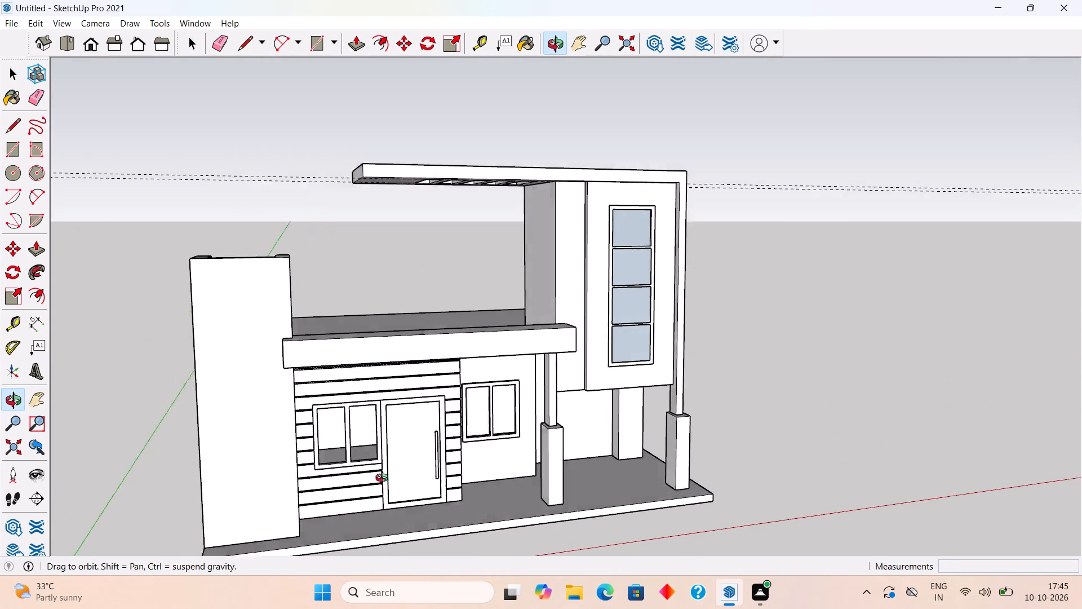
middle_drag(384, 479, 409, 483)
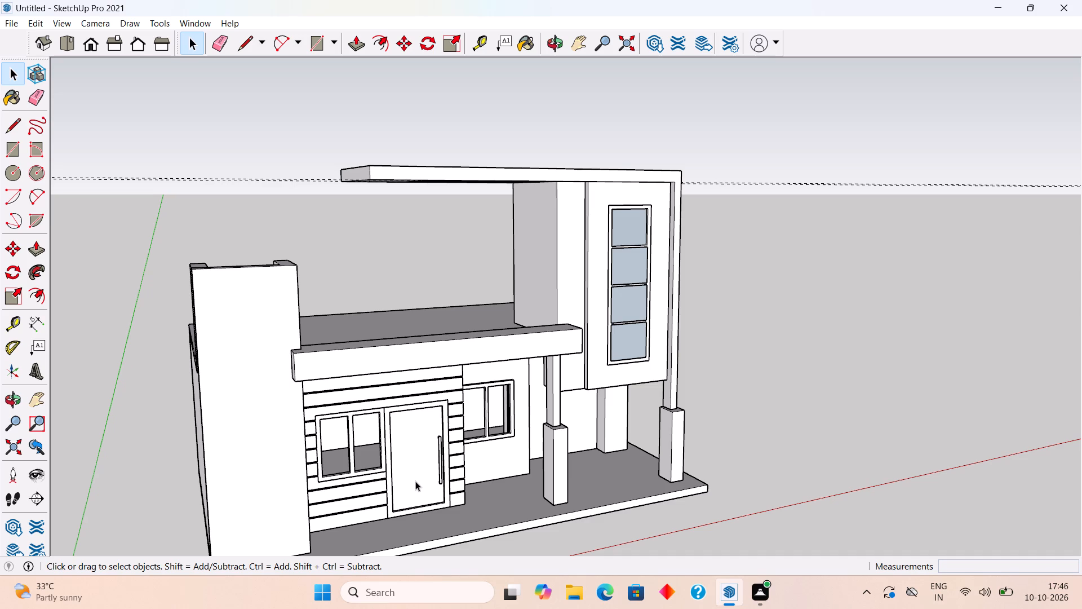
Examine the underside of the slotted roof overhang and the whole house from below and near eye level.
scroll(476, 361, down, 6)
middle_drag(265, 350, 207, 312)
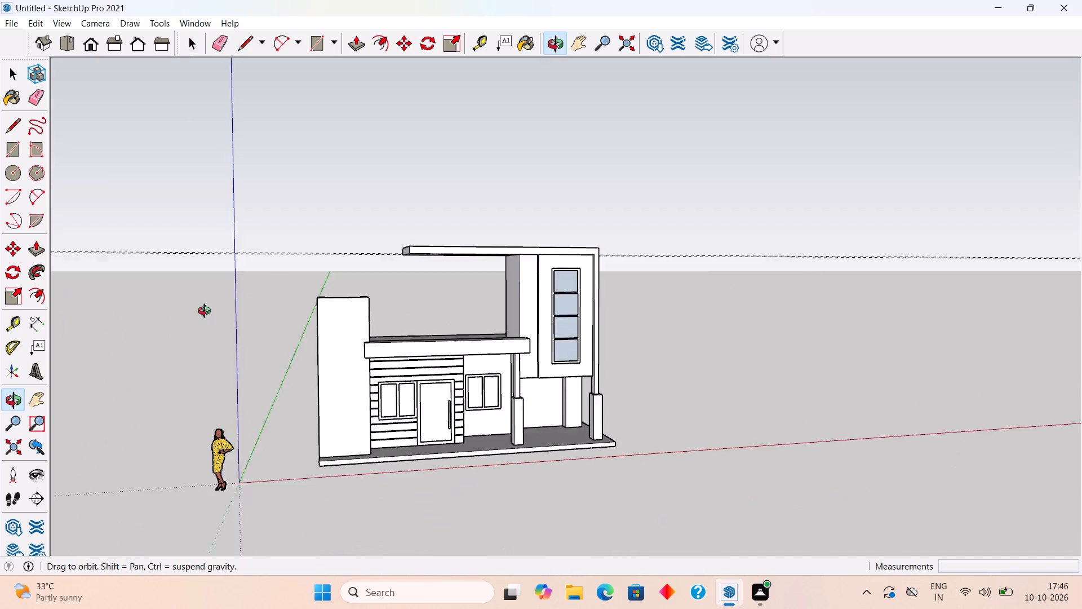
middle_drag(207, 312, 197, 284)
scroll(196, 285, up, 7)
middle_drag(479, 219, 423, 119)
scroll(423, 121, up, 2)
scroll(347, 385, up, 5)
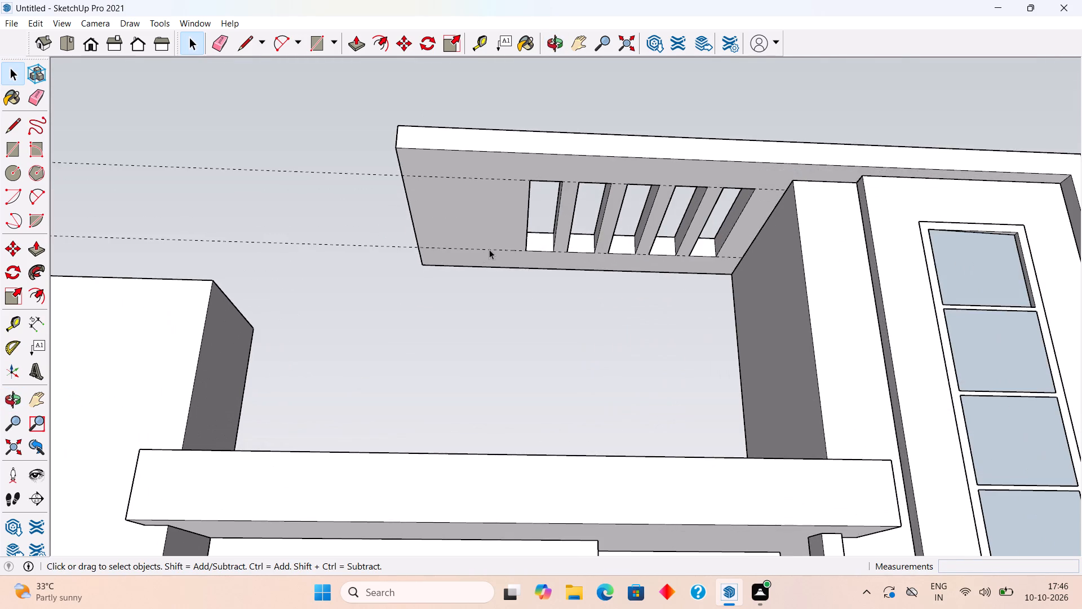
middle_drag(490, 246, 506, 147)
scroll(506, 147, down, 11)
middle_drag(500, 237, 518, 358)
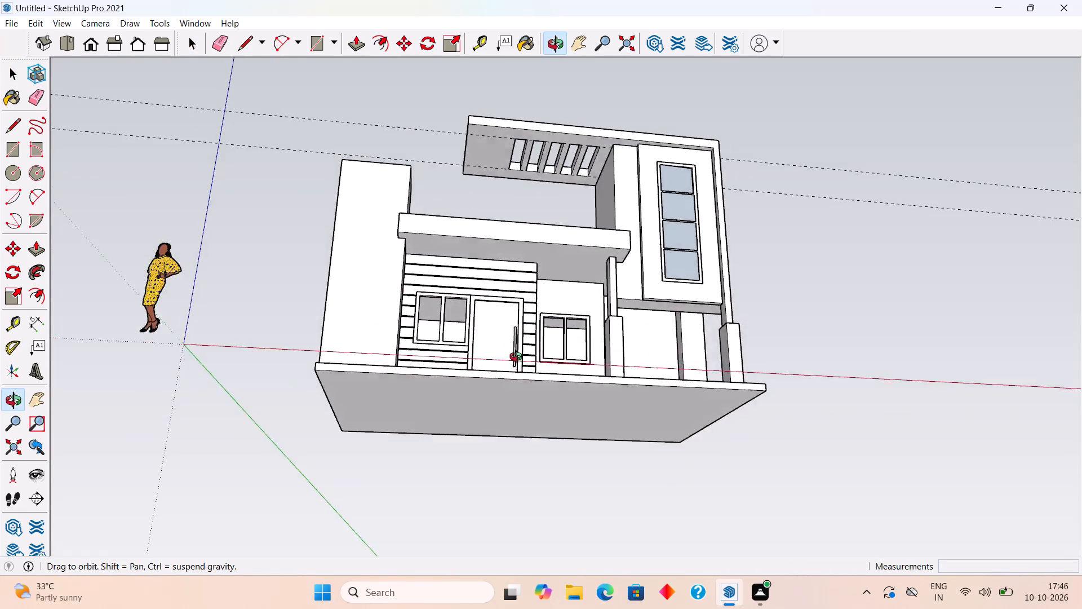
middle_drag(518, 358, 520, 364)
scroll(520, 364, down, 4)
scroll(480, 231, up, 4)
middle_drag(493, 301, 508, 398)
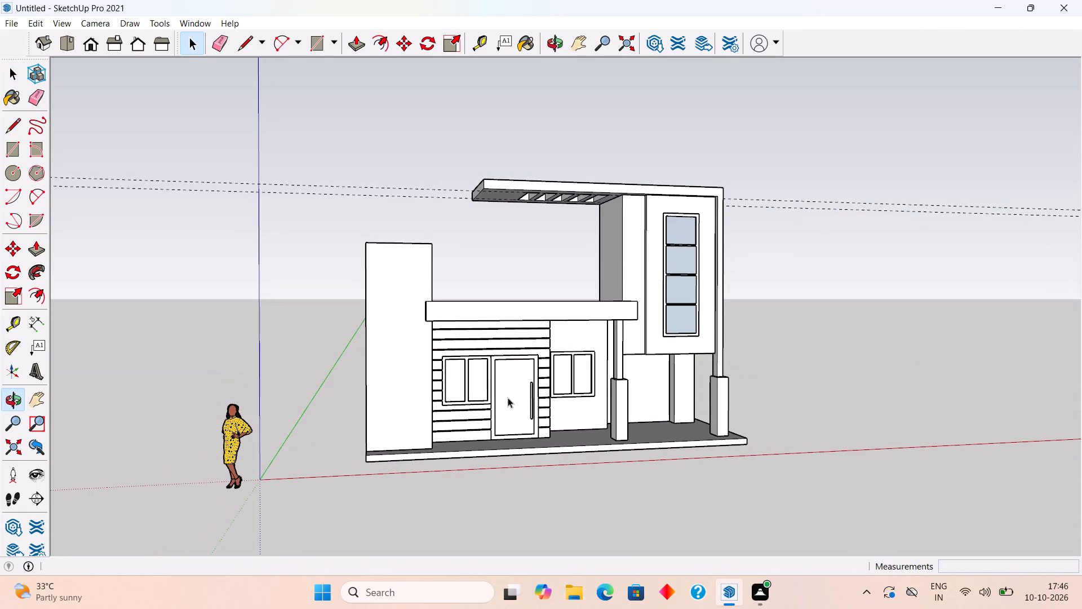
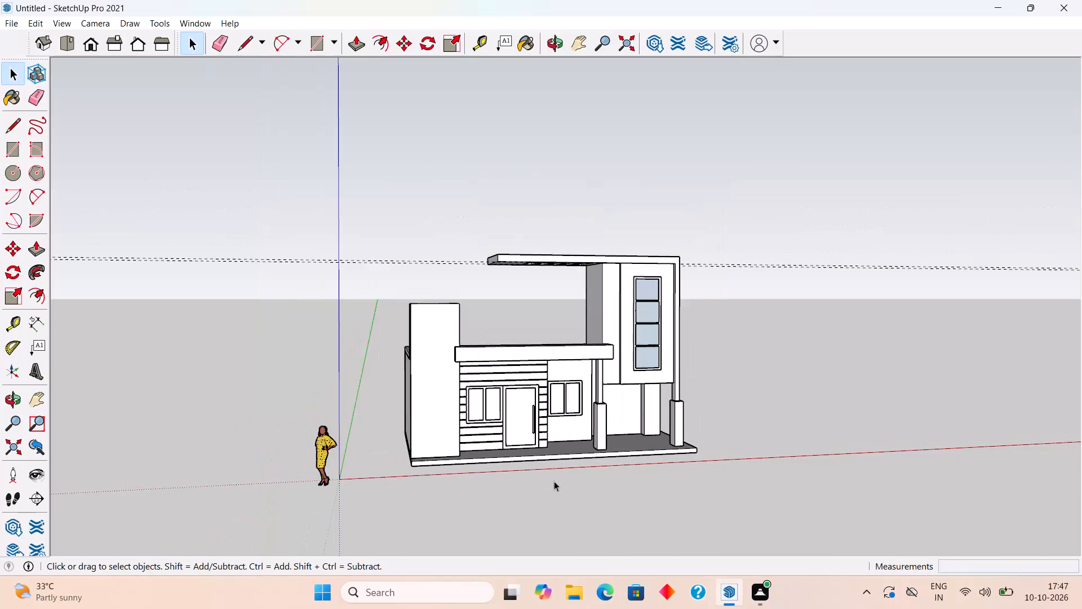
Examine the house's front elevation from several angles, including the porch columns, window tower and slotted roof overhang.
scroll(744, 449, up, 5)
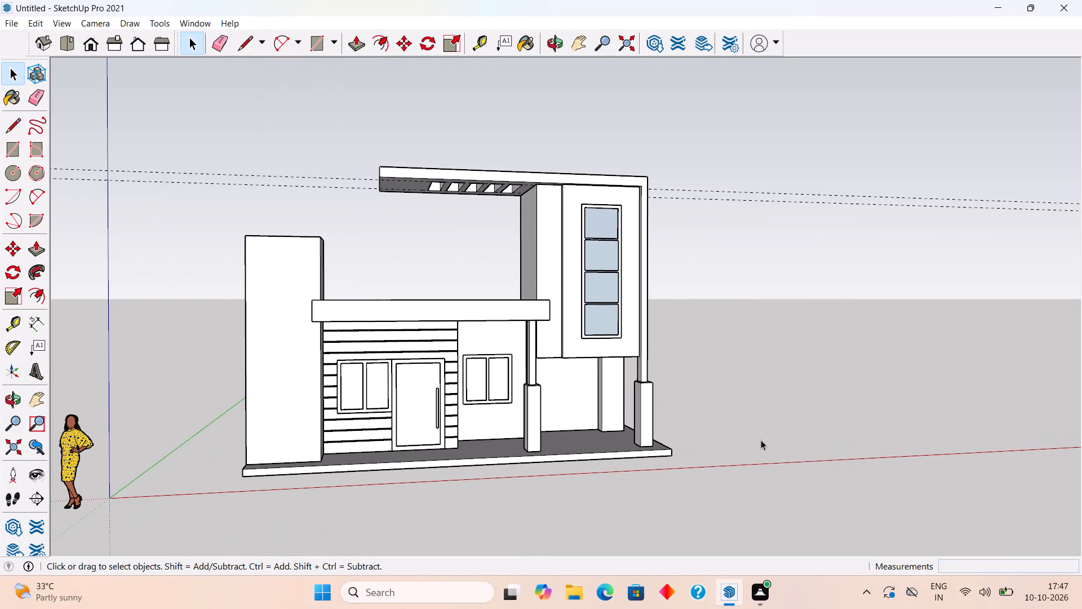
middle_drag(686, 404, 562, 367)
scroll(562, 367, up, 3)
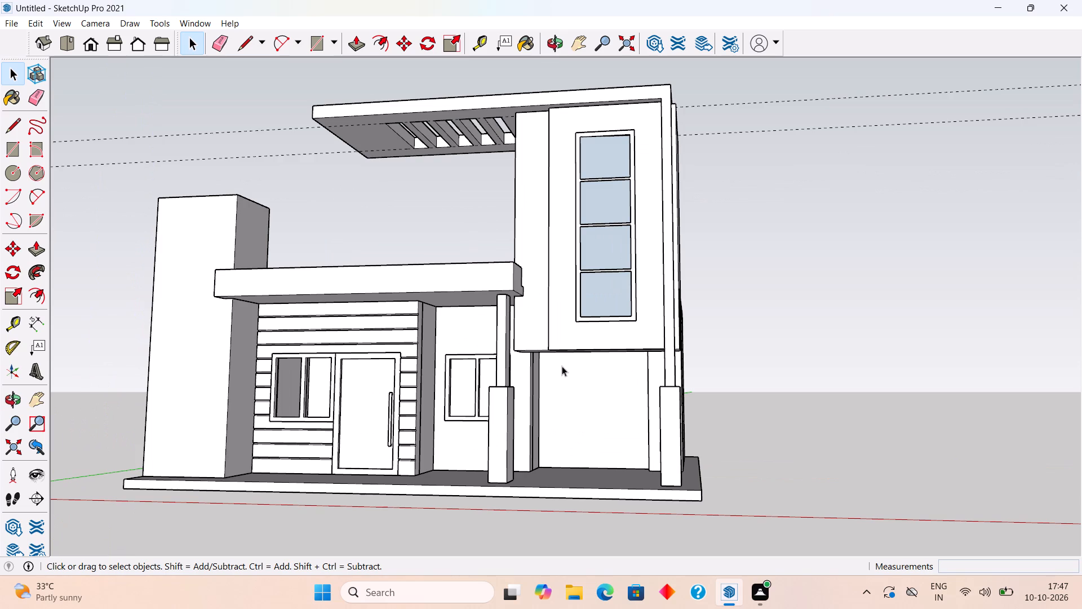
middle_drag(562, 366, 566, 454)
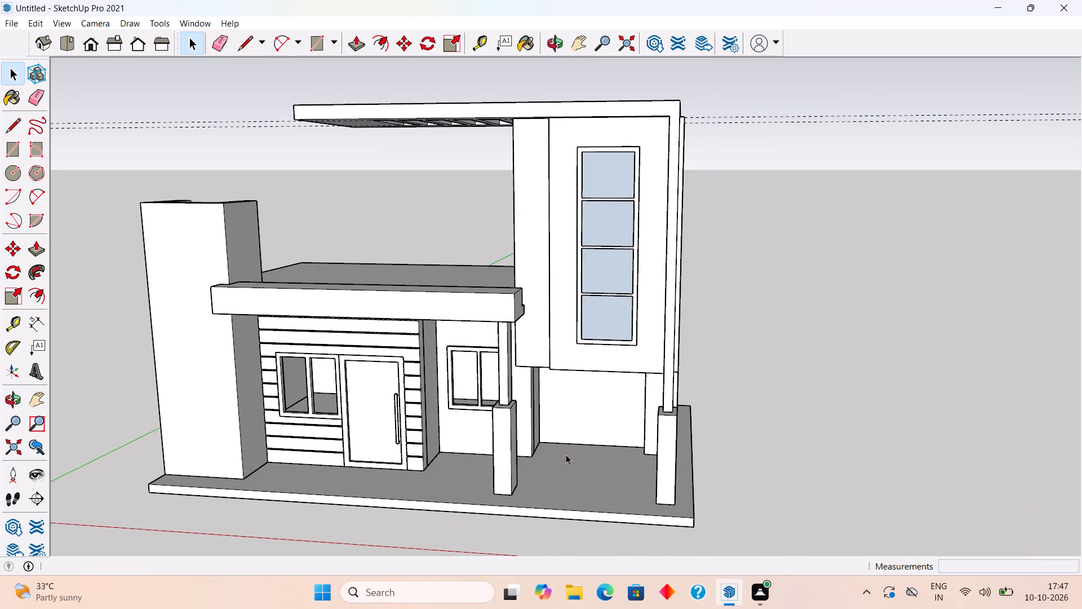
middle_drag(566, 454, 569, 391)
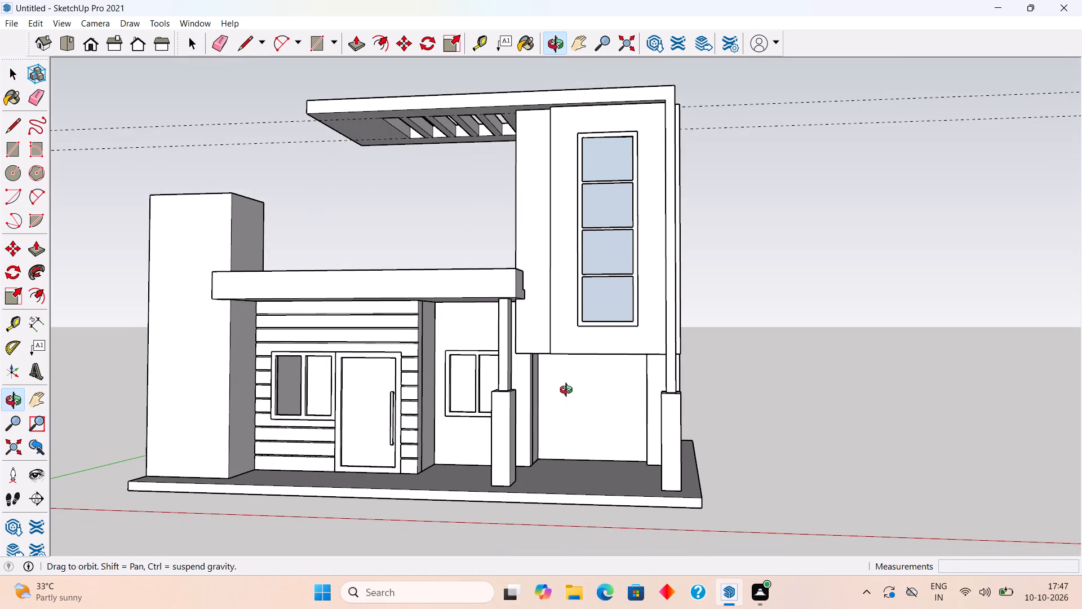
middle_drag(569, 391, 574, 403)
scroll(574, 403, down, 3)
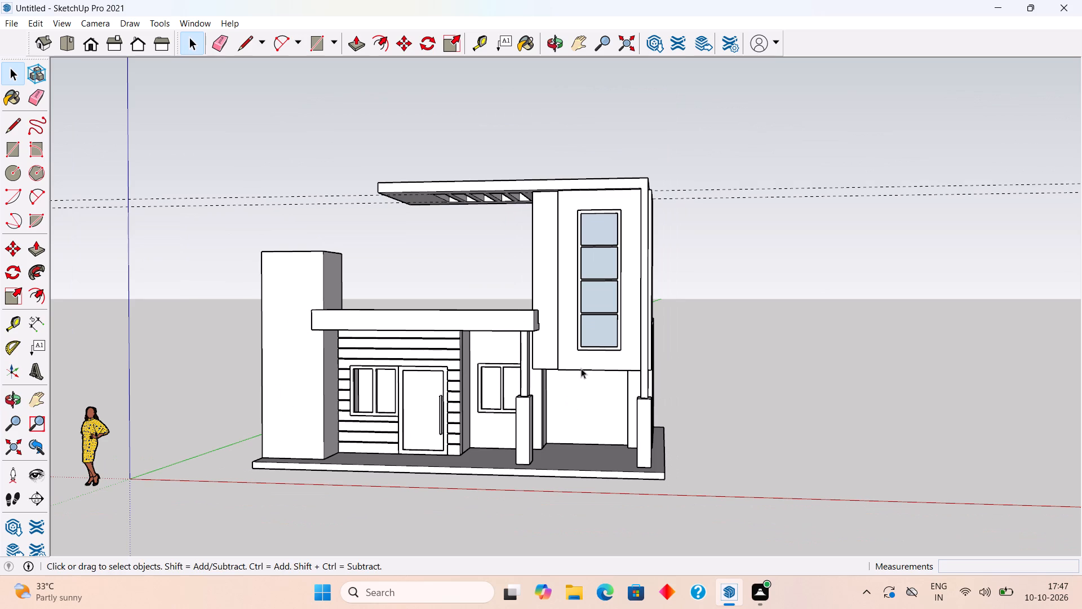
scroll(581, 368, down, 4)
middle_drag(520, 374, 699, 330)
scroll(685, 330, up, 3)
scroll(400, 323, up, 9)
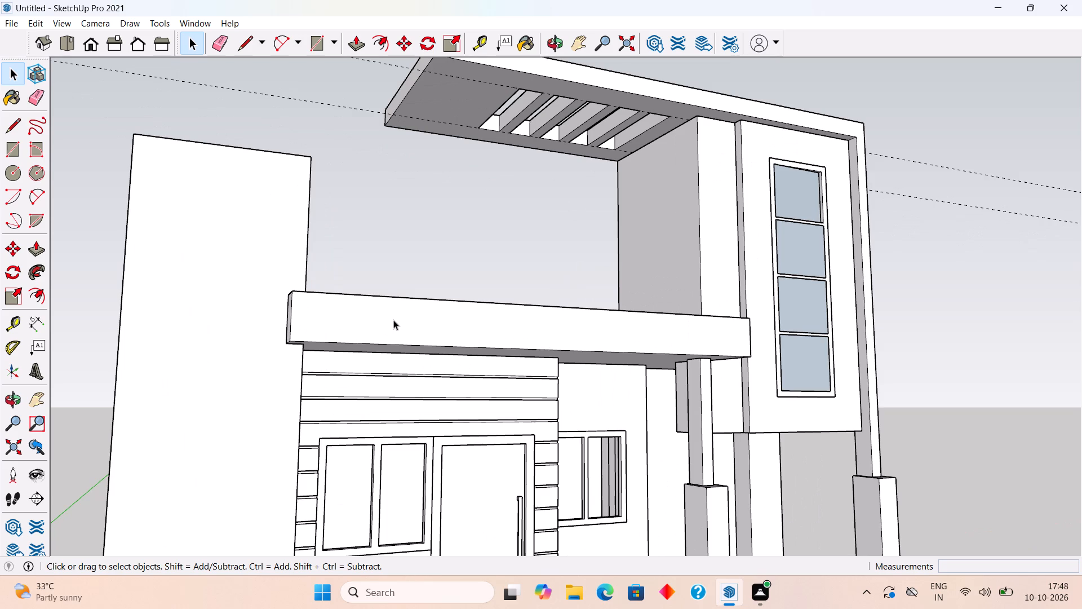
scroll(392, 317, down, 4)
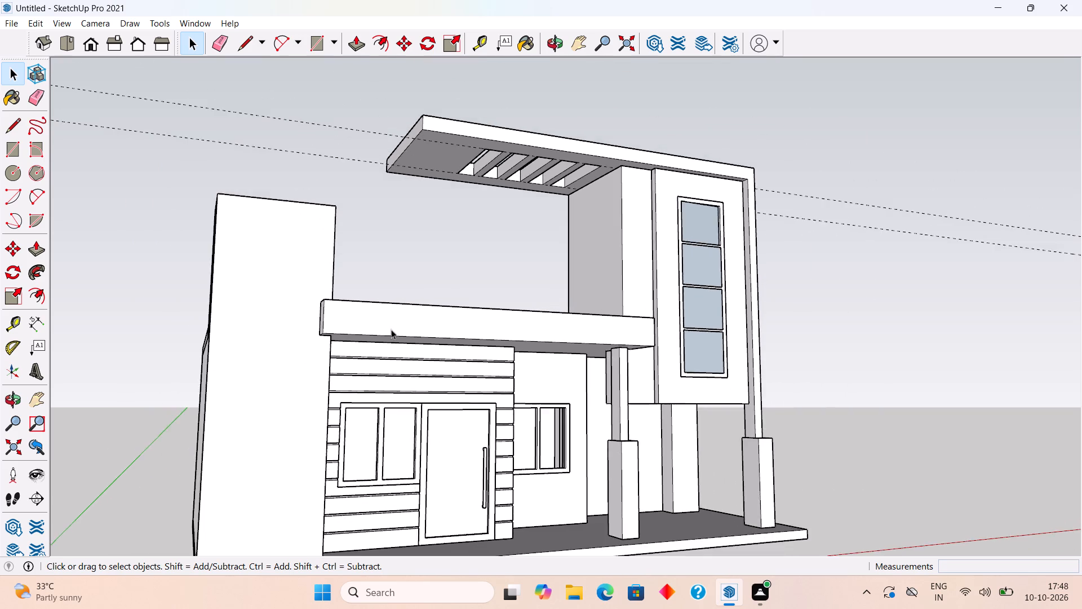
Examine the entrance wall, front canopy and porch columns up close from a low angle.
scroll(412, 334, up, 7)
middle_drag(425, 303, 303, 171)
scroll(305, 169, down, 6)
middle_drag(387, 199, 381, 292)
scroll(381, 292, down, 3)
scroll(604, 502, up, 5)
middle_drag(549, 470, 463, 457)
scroll(465, 450, down, 4)
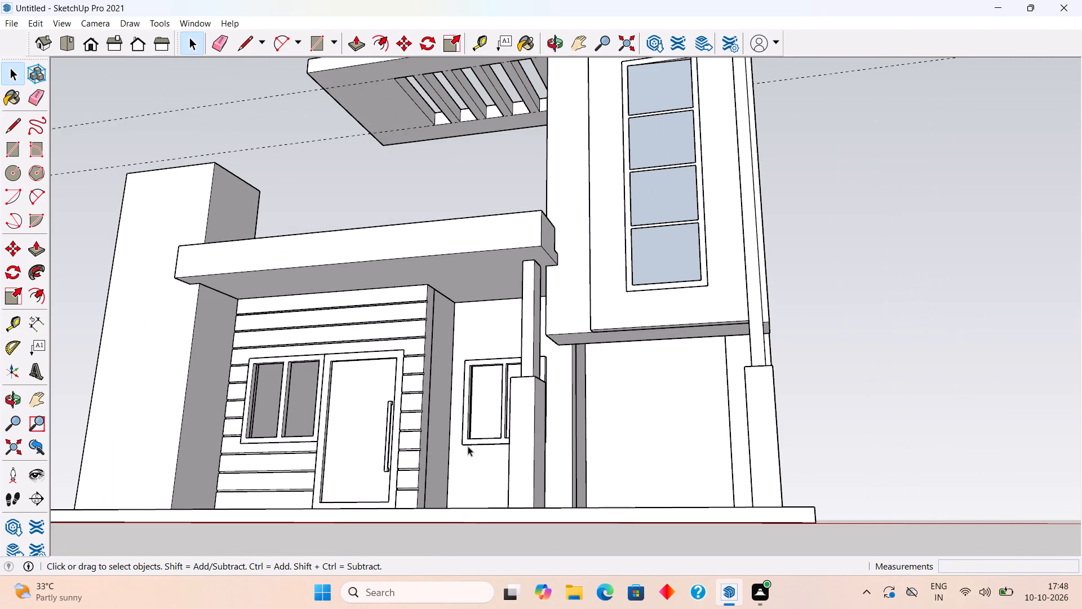
scroll(468, 445, up, 4)
scroll(468, 445, down, 4)
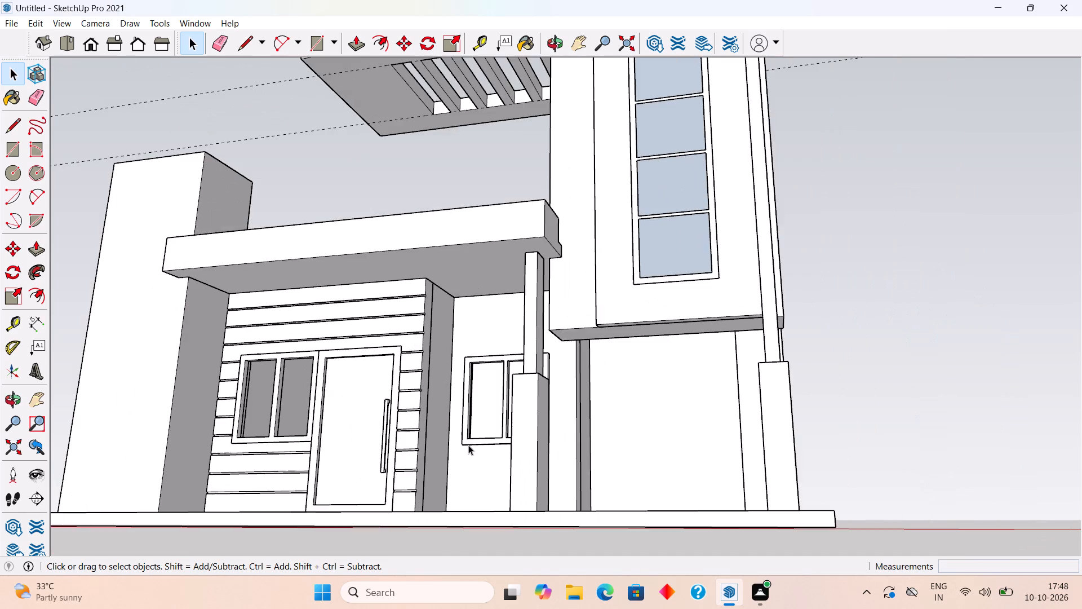
scroll(468, 445, down, 11)
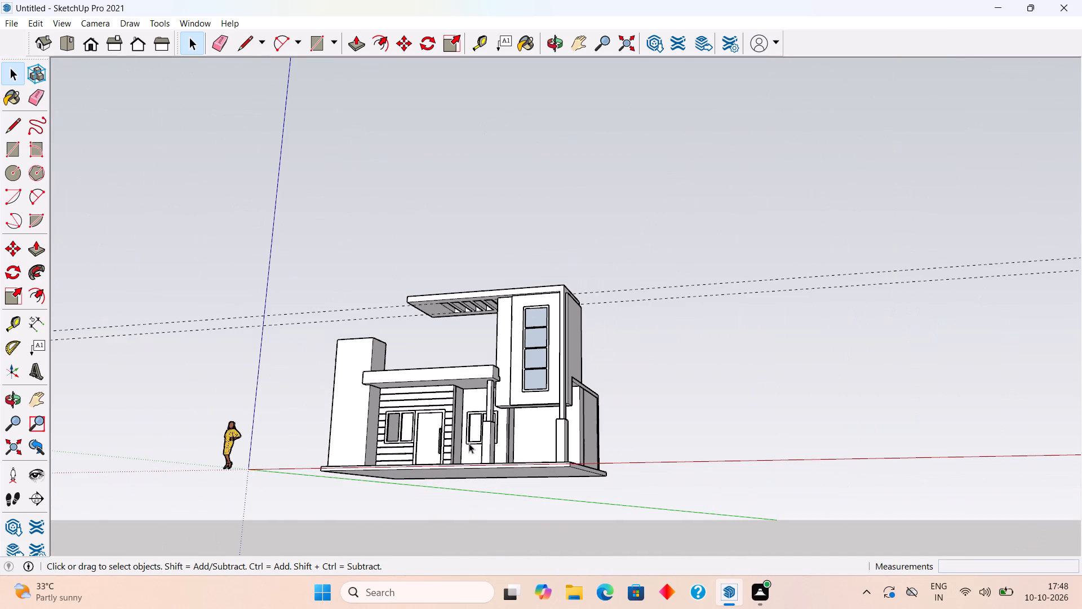
Review the whole house from around it, including the base slab's underside, the side wall and the roofs.
scroll(470, 443, up, 1)
middle_drag(532, 413, 606, 184)
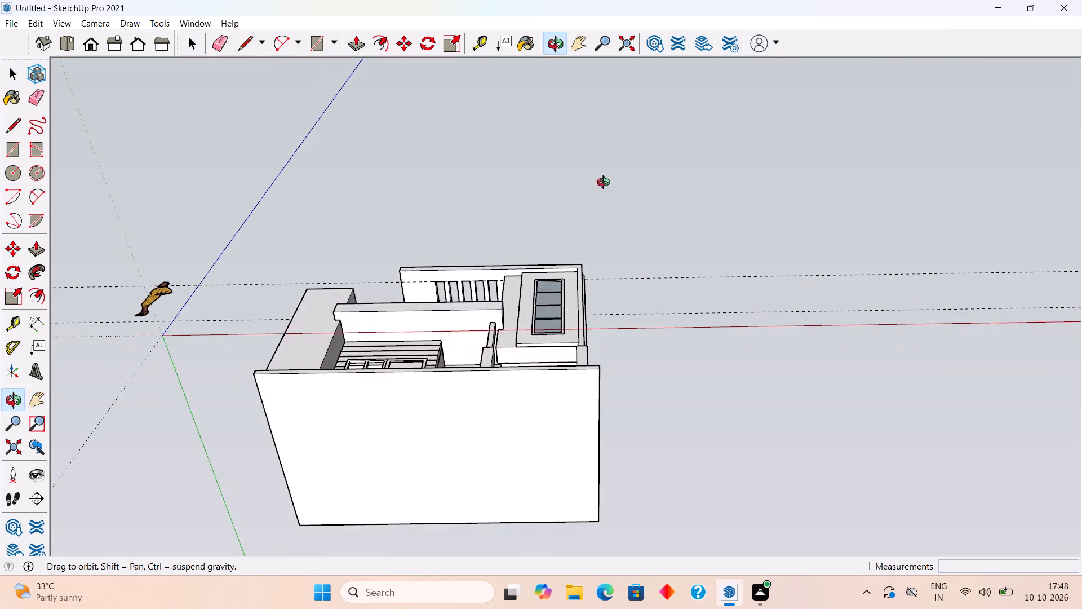
middle_drag(606, 184, 967, 328)
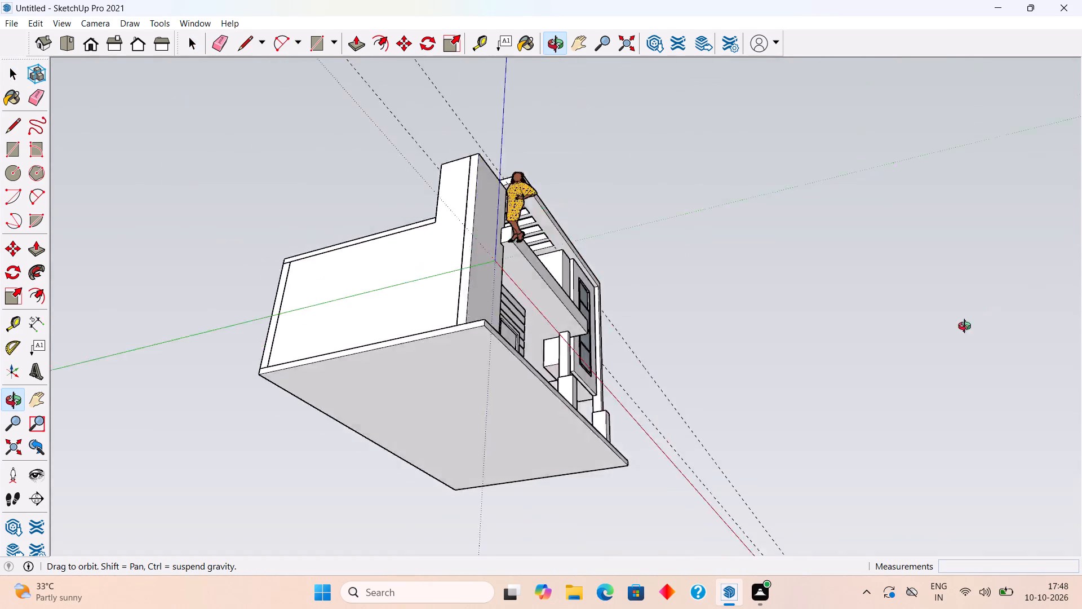
middle_drag(967, 328, 611, 429)
scroll(611, 429, down, 2)
middle_drag(531, 344, 730, 443)
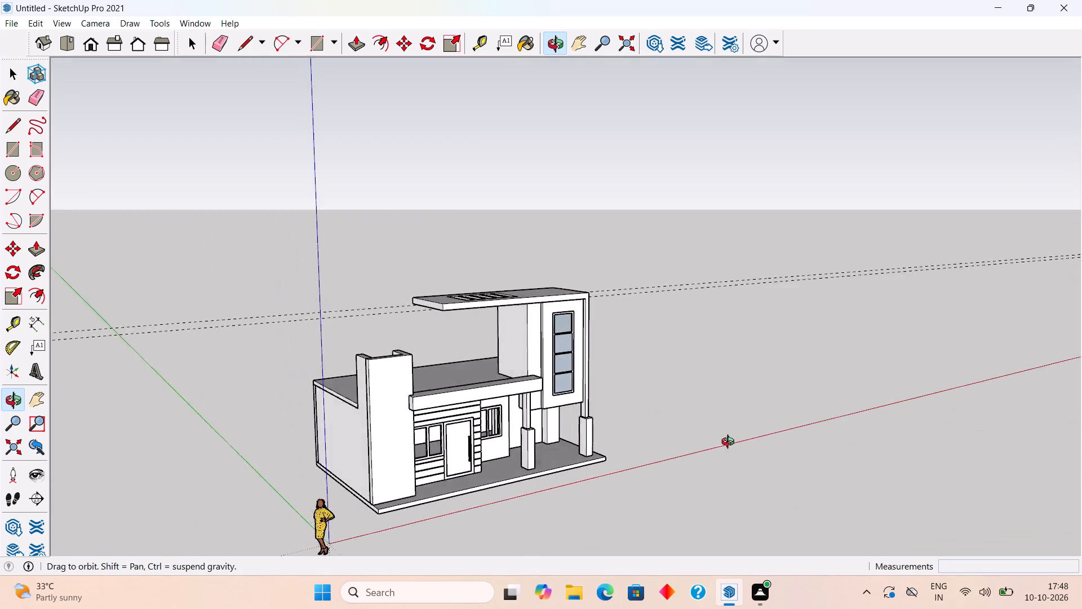
middle_drag(730, 443, 739, 363)
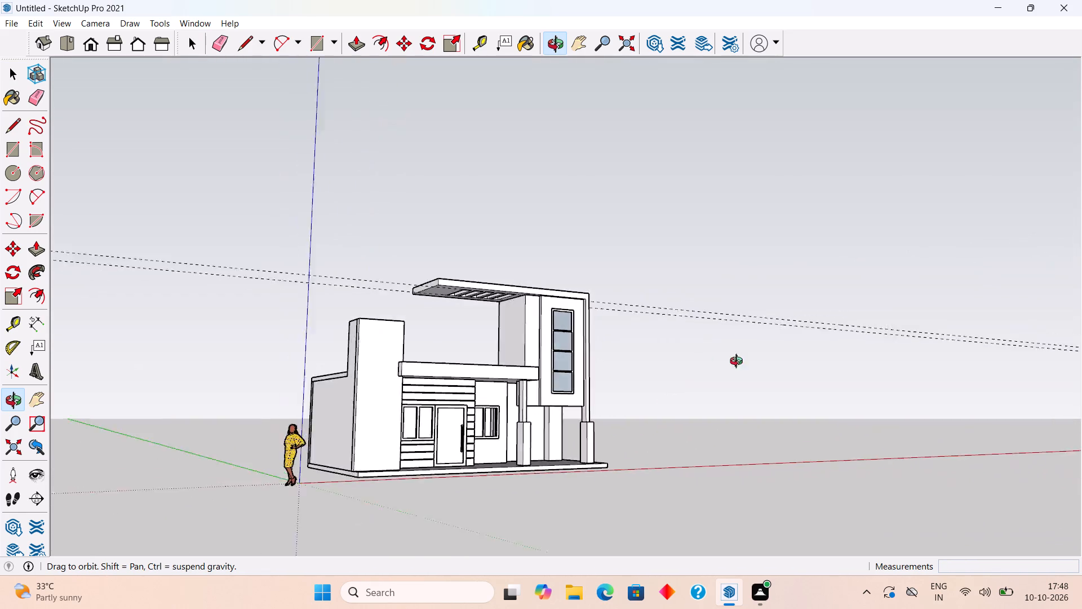
middle_drag(739, 363, 1081, 381)
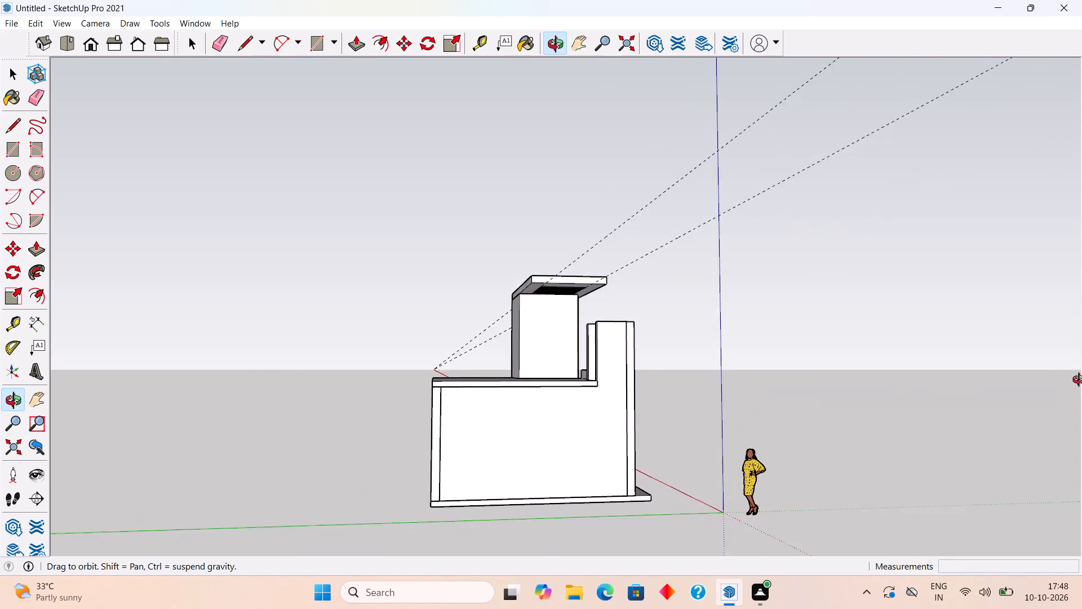
middle_drag(1081, 381, 1056, 323)
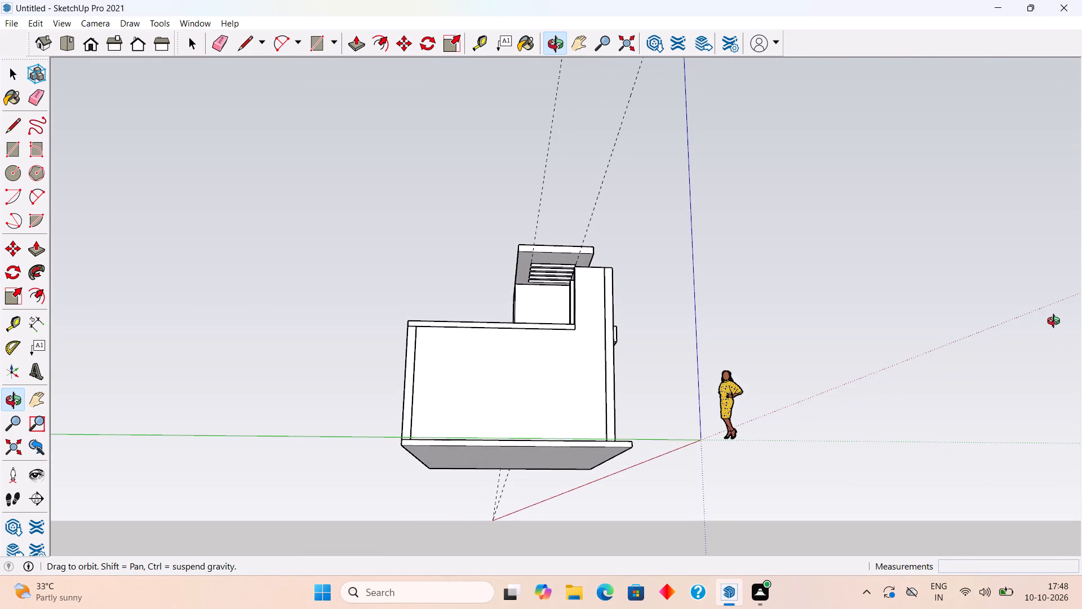
middle_drag(1056, 323, 538, 461)
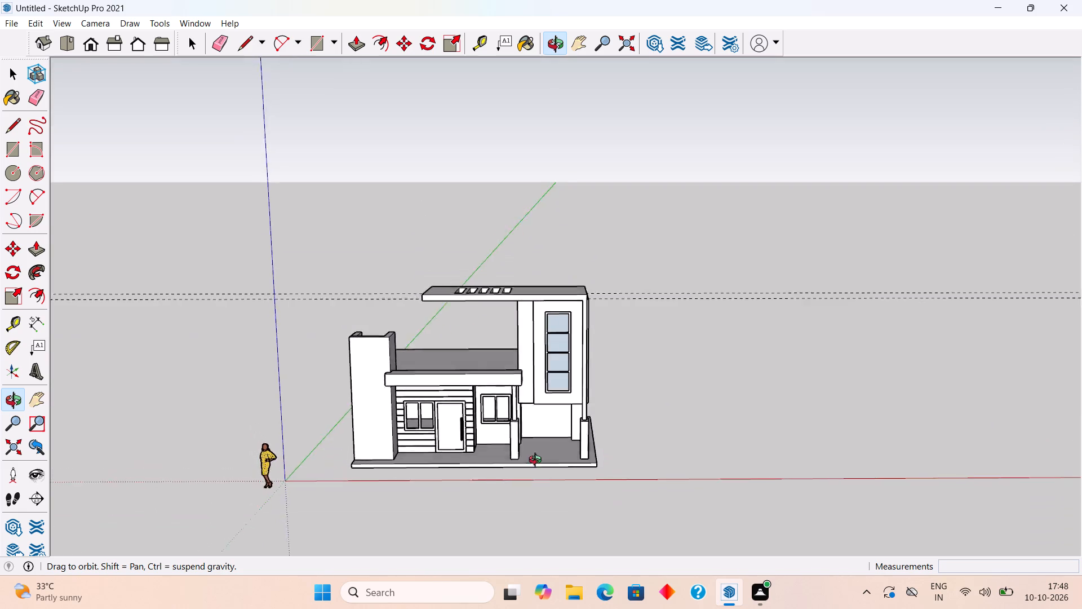
middle_drag(538, 461, 606, 564)
middle_drag(524, 240, 521, 348)
Inspect the slotted roof slab from above and below, along with the front facade beneath it.
scroll(521, 351, up, 2)
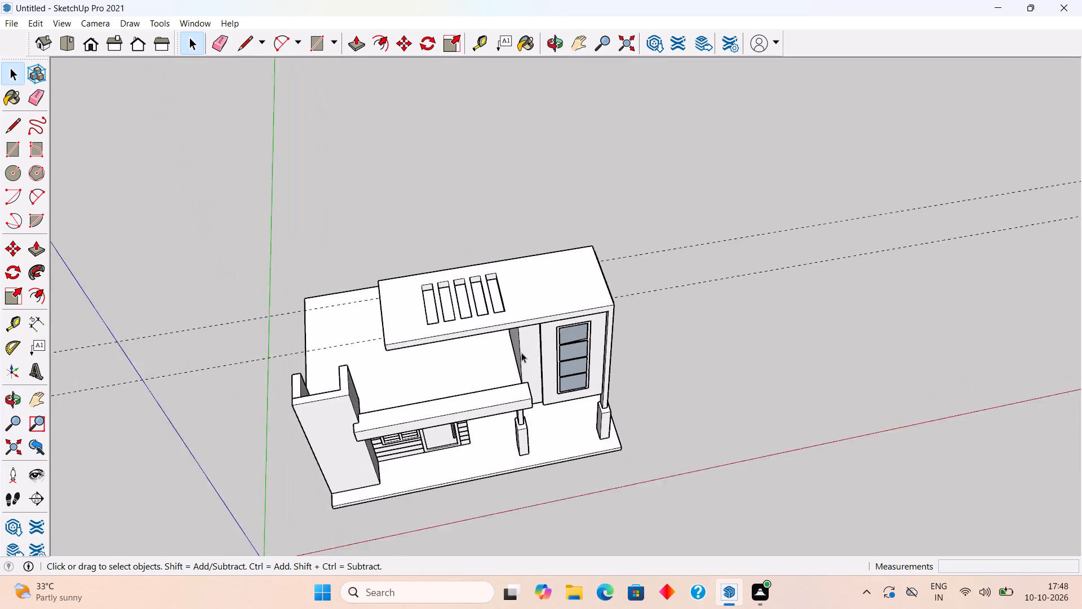
scroll(521, 352, up, 2)
middle_drag(502, 300, 445, 174)
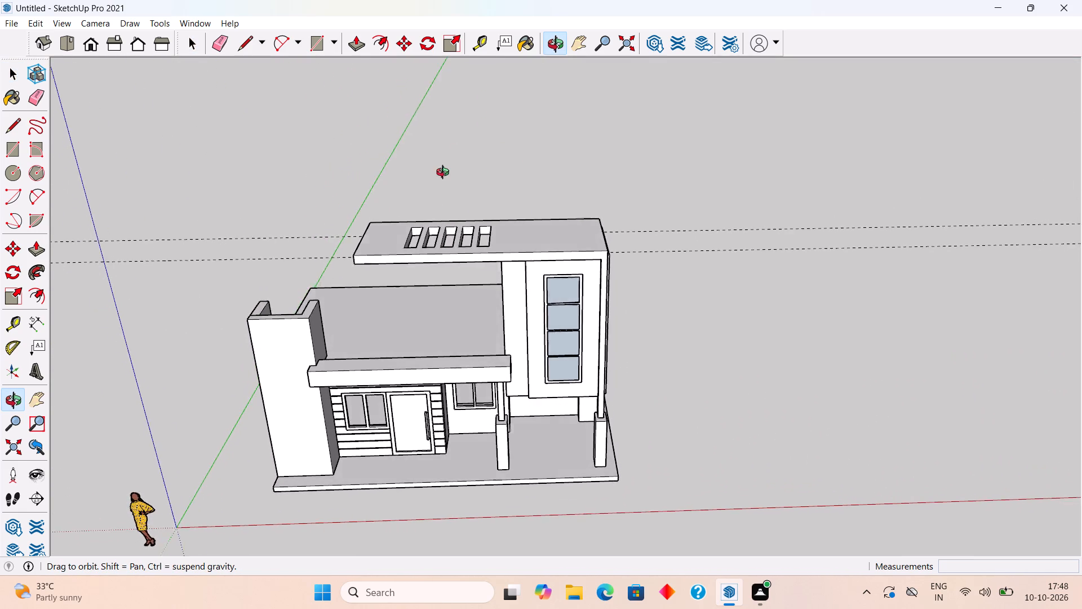
middle_drag(445, 174, 457, 160)
scroll(457, 160, up, 2)
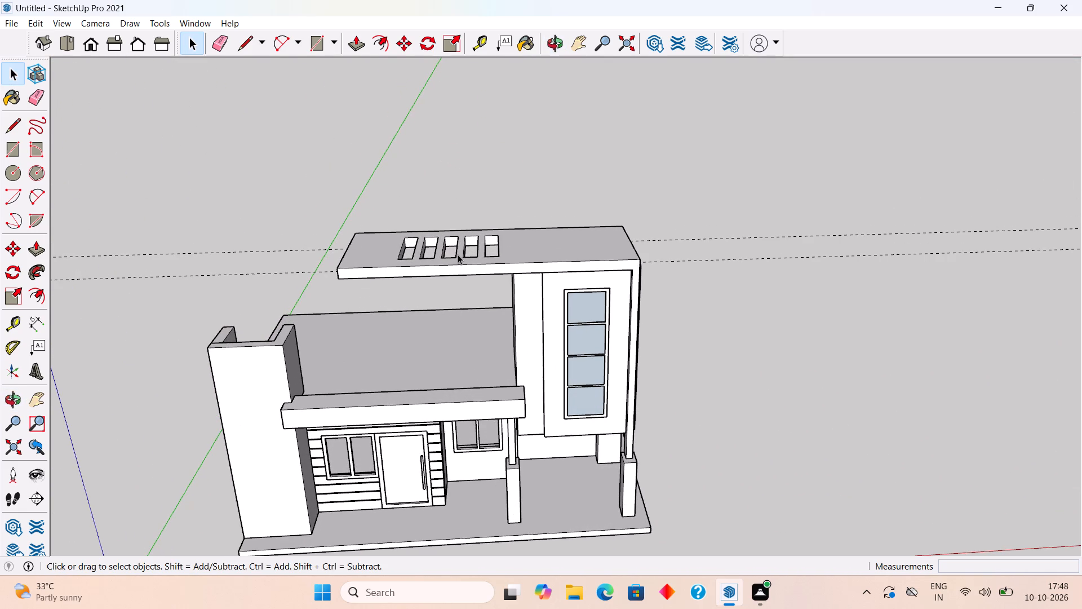
middle_drag(450, 250, 468, 164)
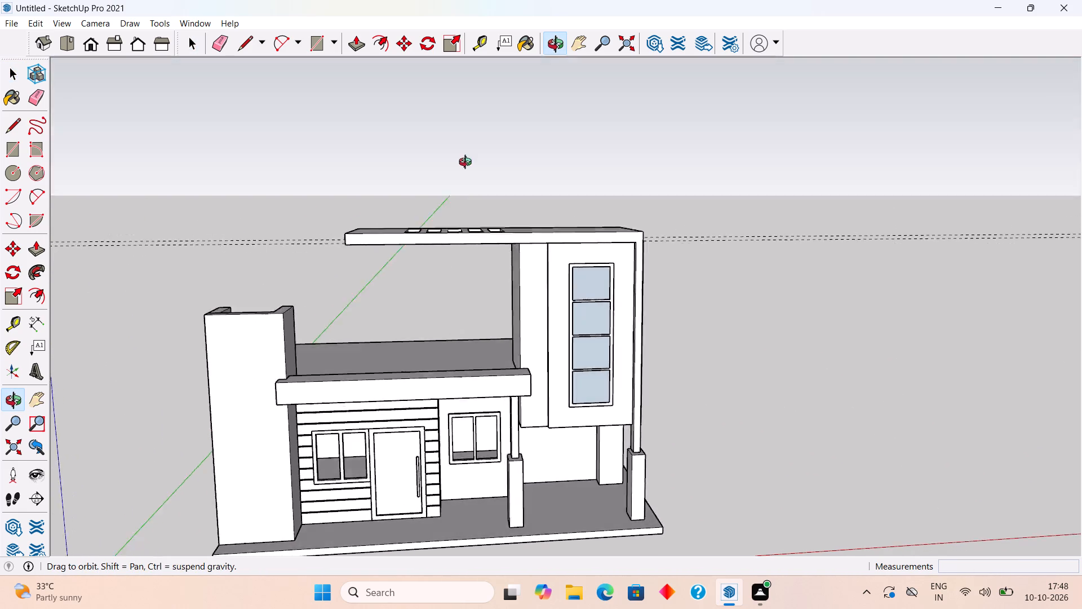
middle_drag(468, 164, 476, 107)
scroll(476, 107, up, 1)
middle_drag(445, 229, 456, 151)
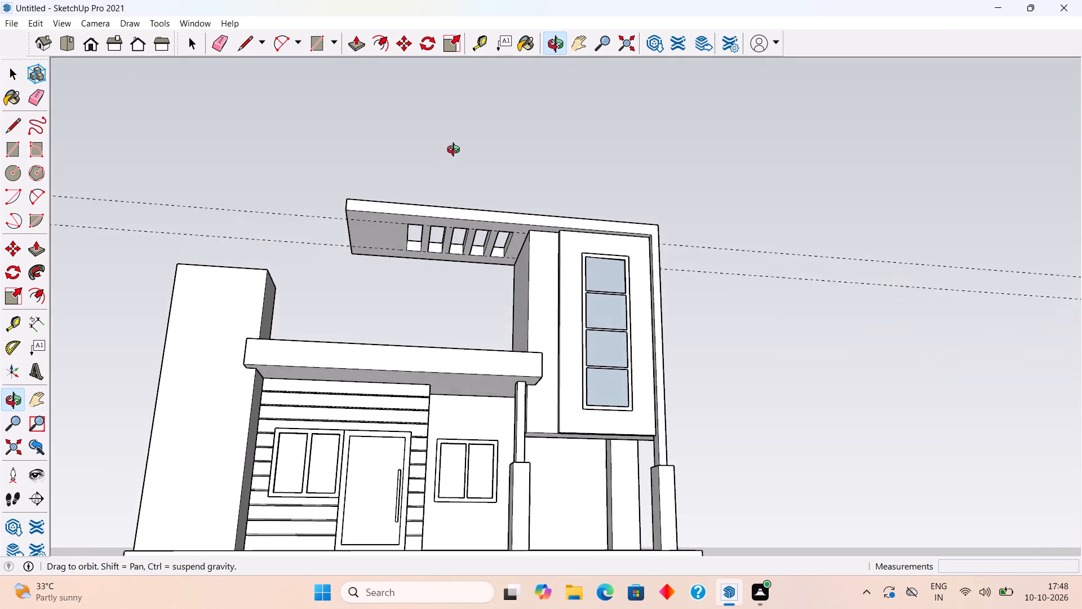
middle_drag(456, 151, 457, 146)
scroll(456, 151, up, 2)
scroll(459, 143, down, 4)
scroll(365, 372, up, 1)
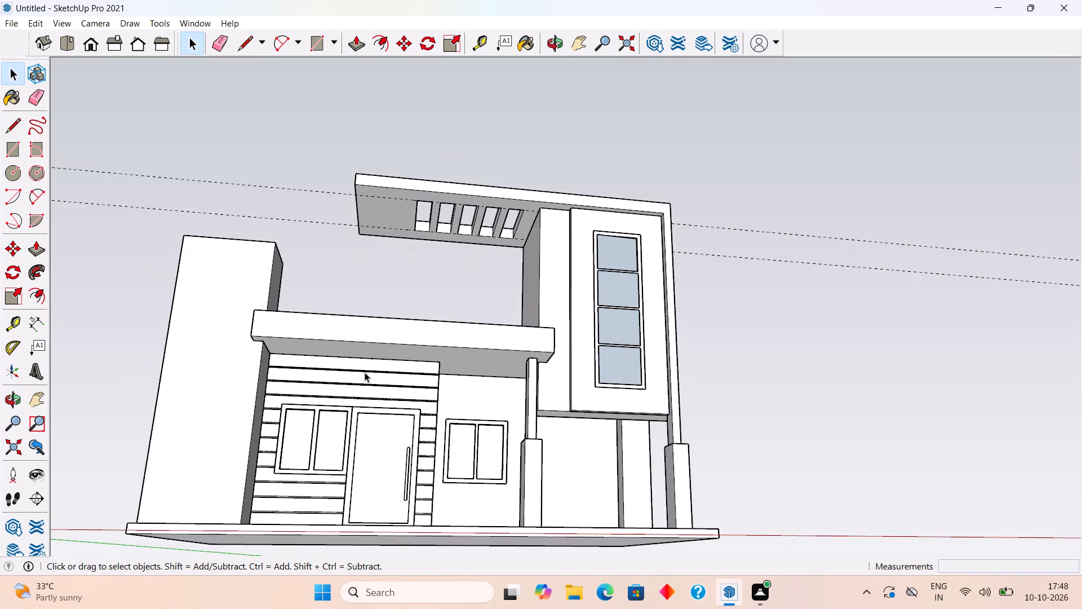
scroll(365, 372, up, 1)
scroll(365, 372, down, 1)
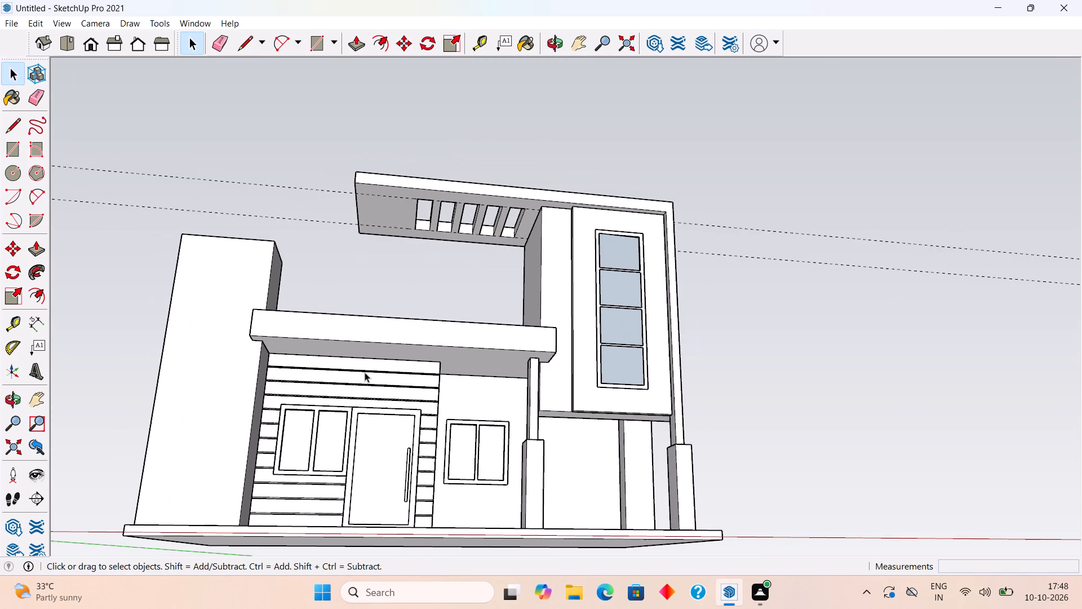
middle_drag(365, 372, 369, 395)
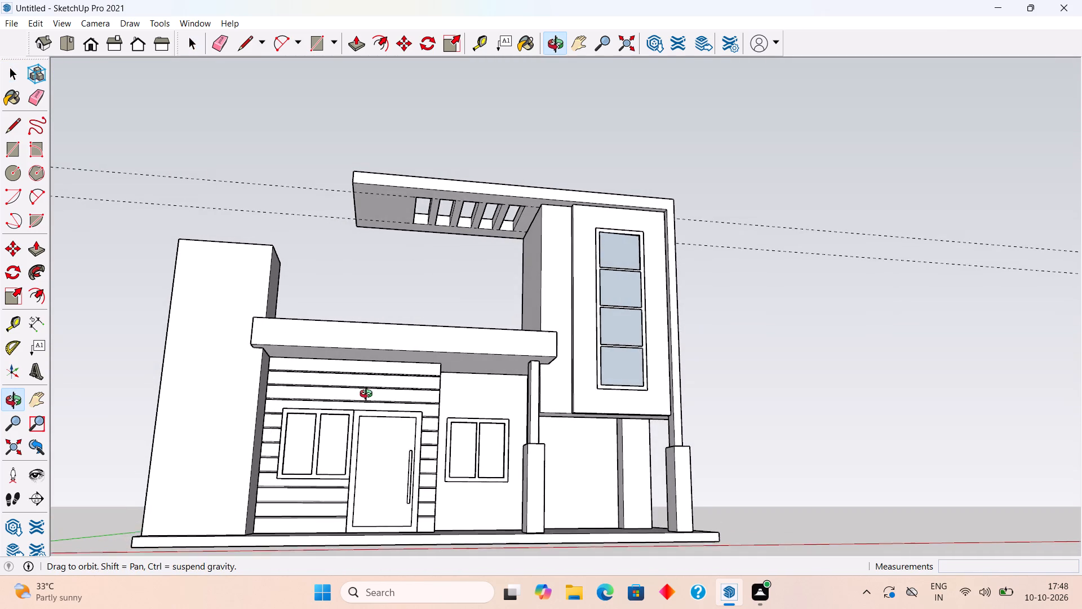
middle_drag(369, 395, 370, 404)
scroll(370, 404, down, 1)
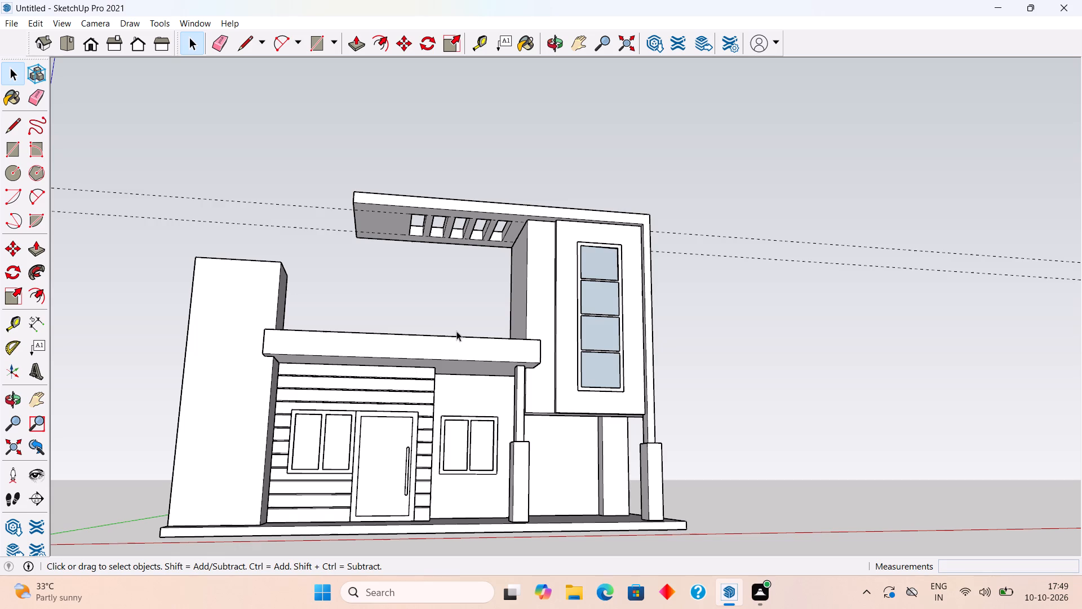
Place a guide line 6" in from the front edge on top of the canopy over the entrance.
middle_drag(456, 331, 456, 495)
middle_drag(512, 321, 515, 410)
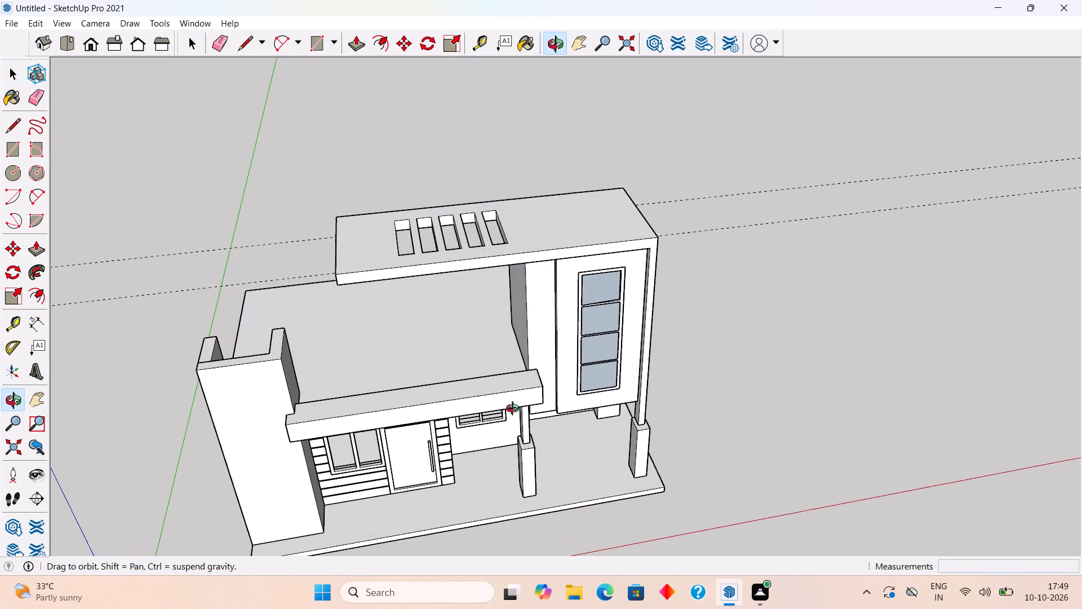
middle_drag(515, 410, 516, 410)
scroll(516, 409, up, 2)
middle_drag(561, 386, 503, 464)
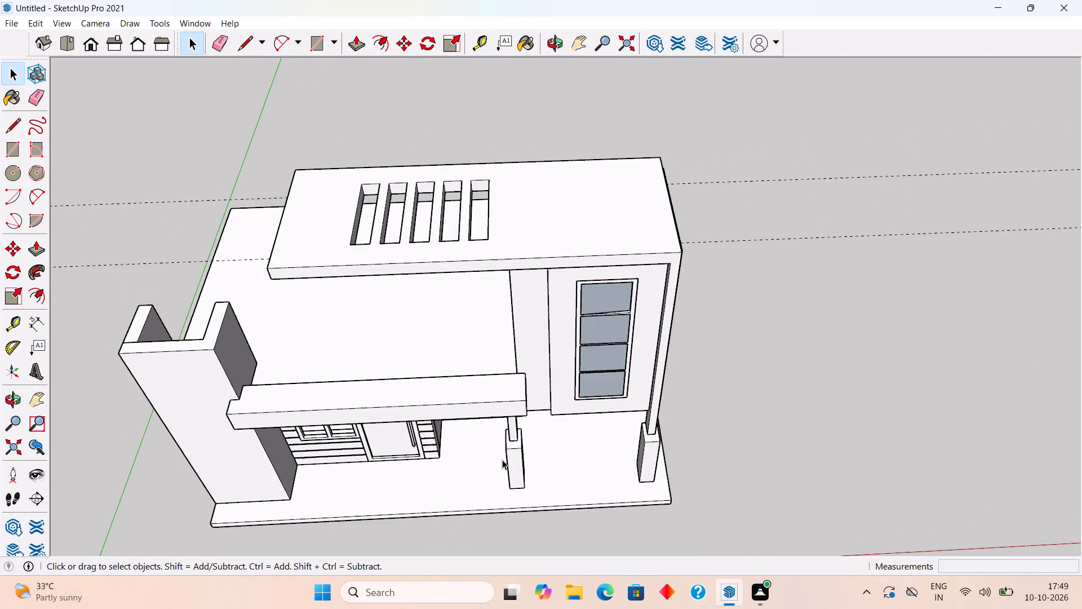
scroll(476, 376, up, 8)
scroll(489, 396, down, 3)
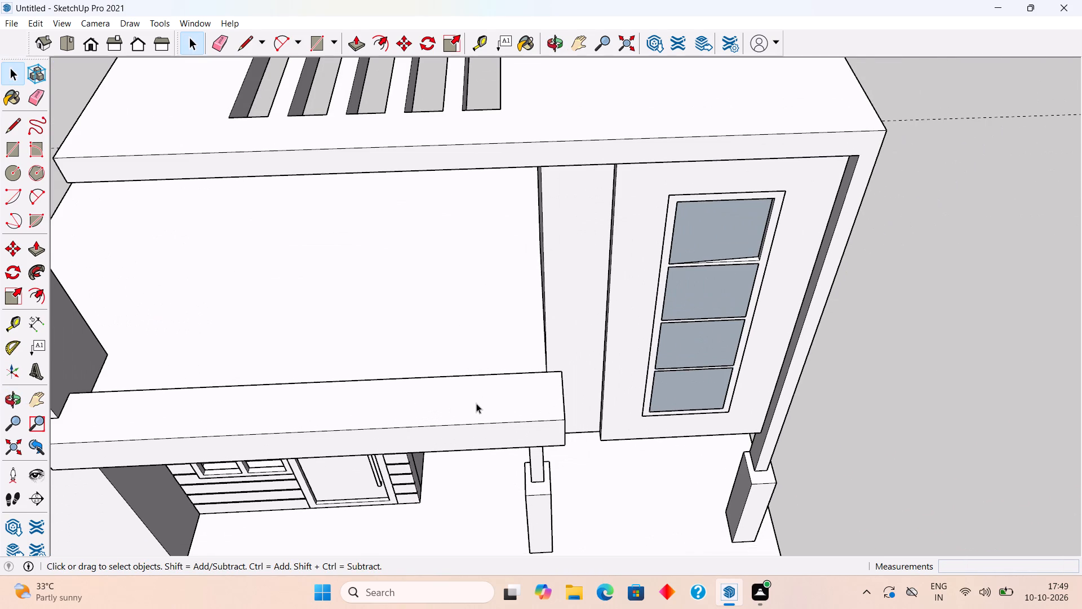
key(t)
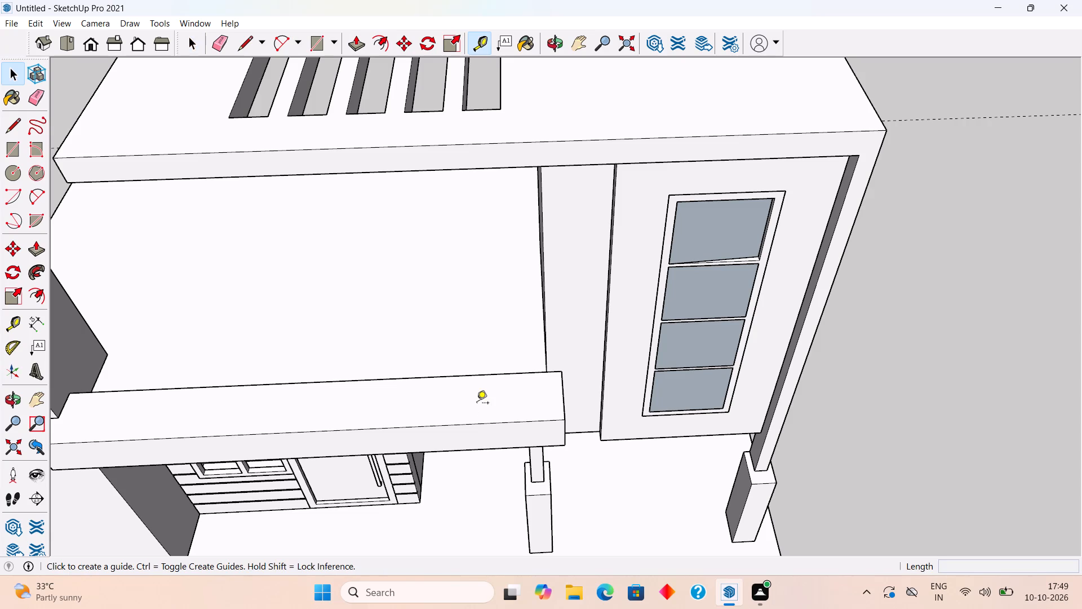
click(486, 422)
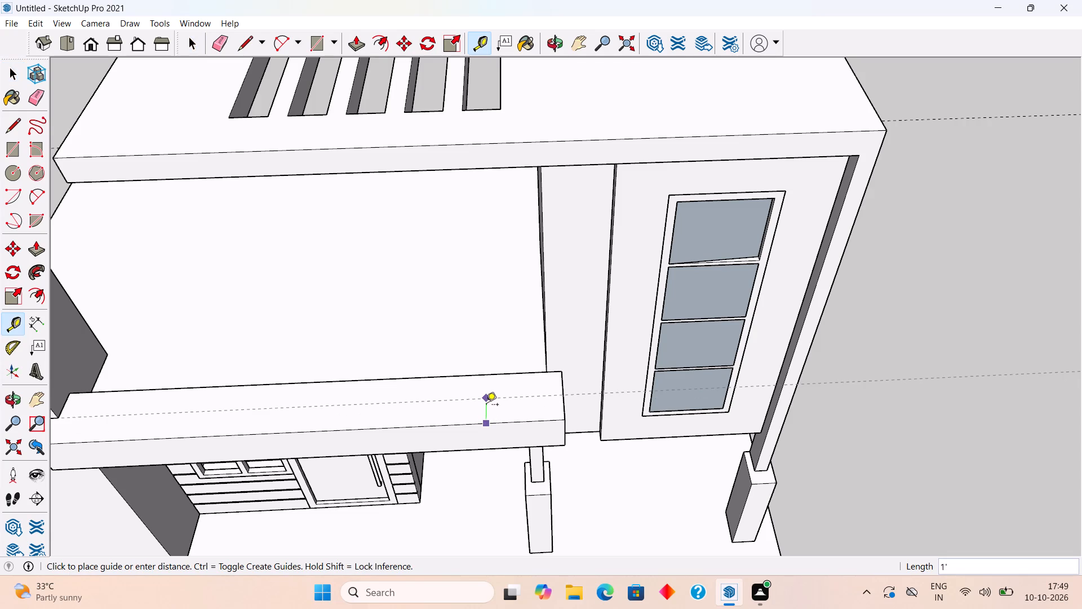
text(6")
key(Return)
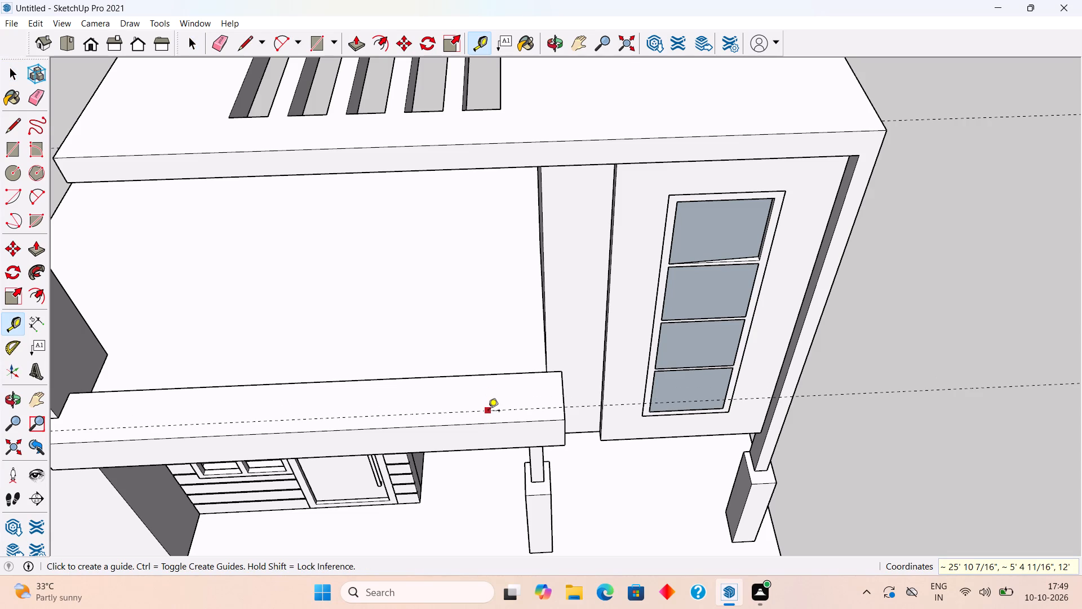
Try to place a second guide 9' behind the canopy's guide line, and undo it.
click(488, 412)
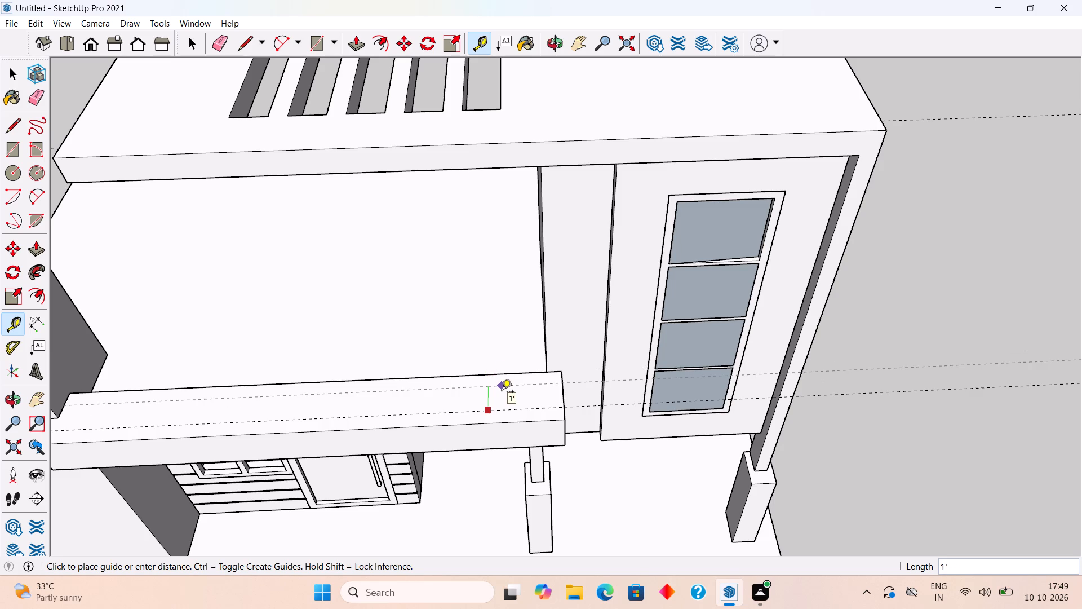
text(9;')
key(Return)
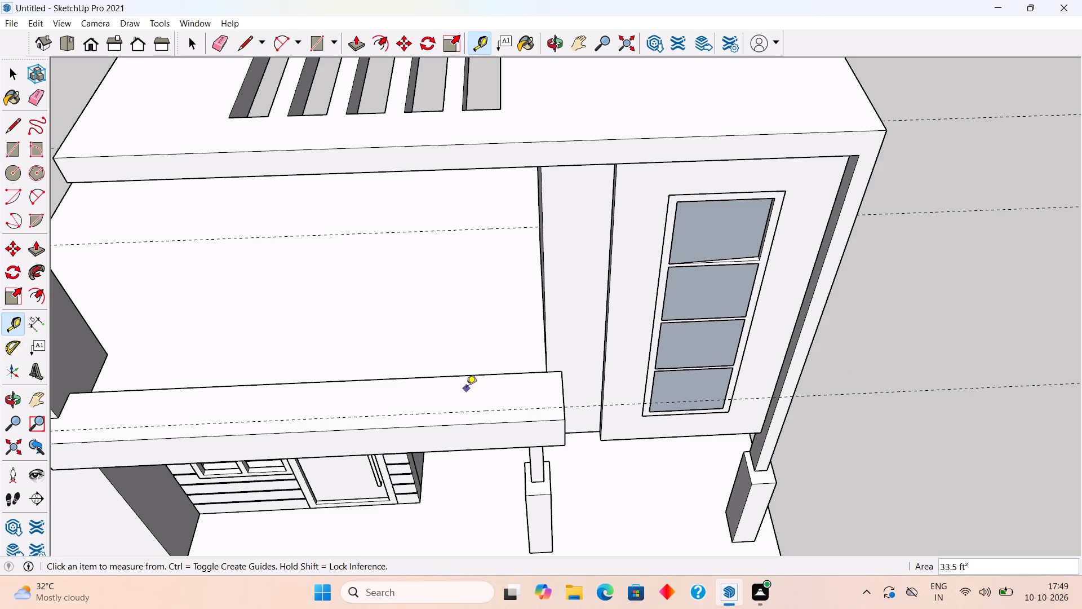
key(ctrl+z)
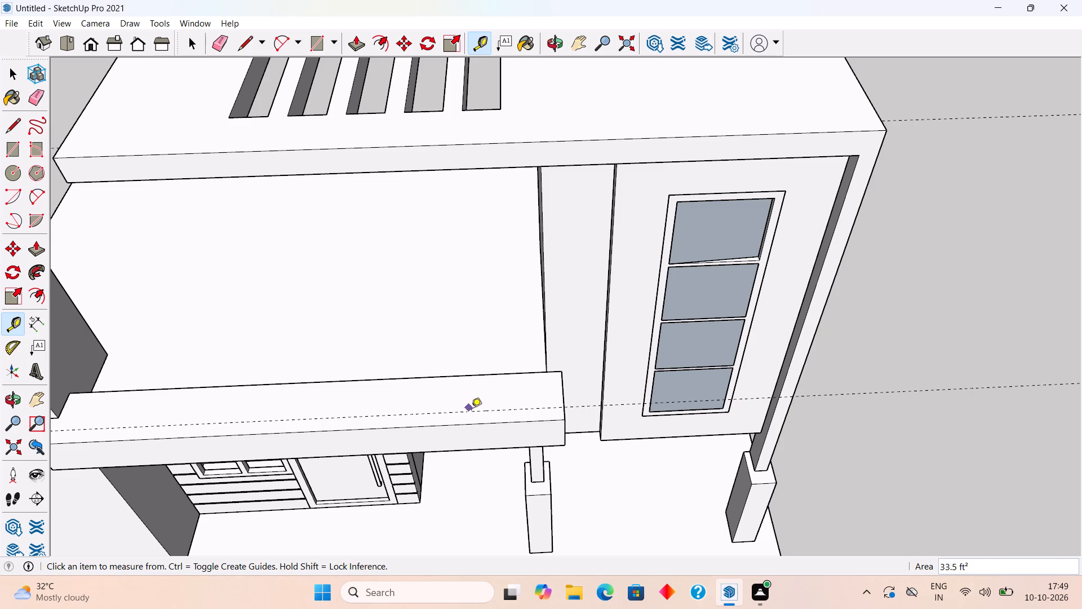
Place a second lengthwise guide on the canopy's top, 9" behind the first one.
click(471, 411)
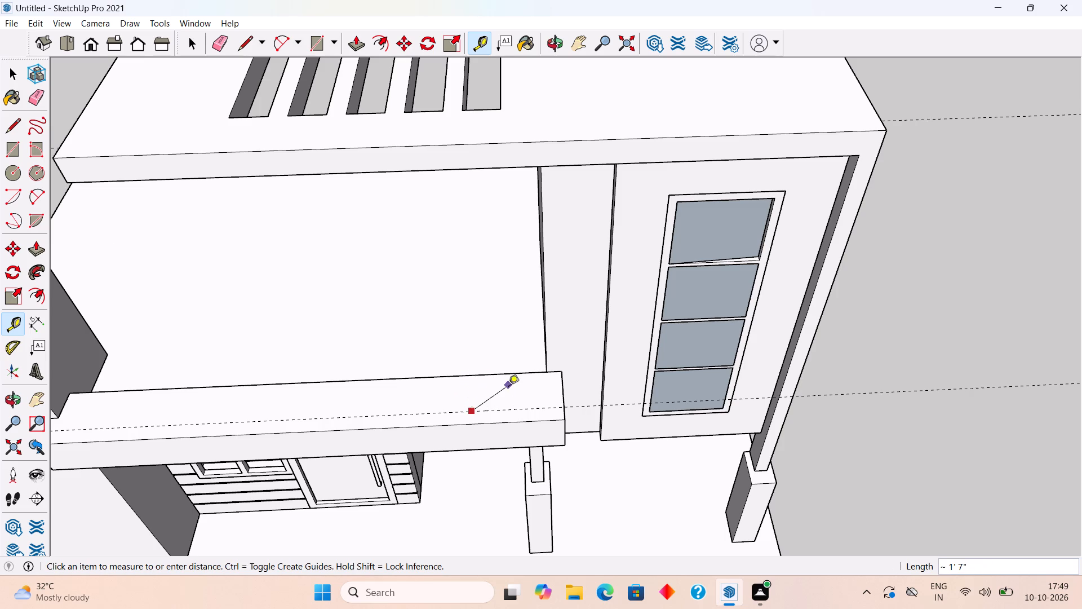
key(space)
text(t)
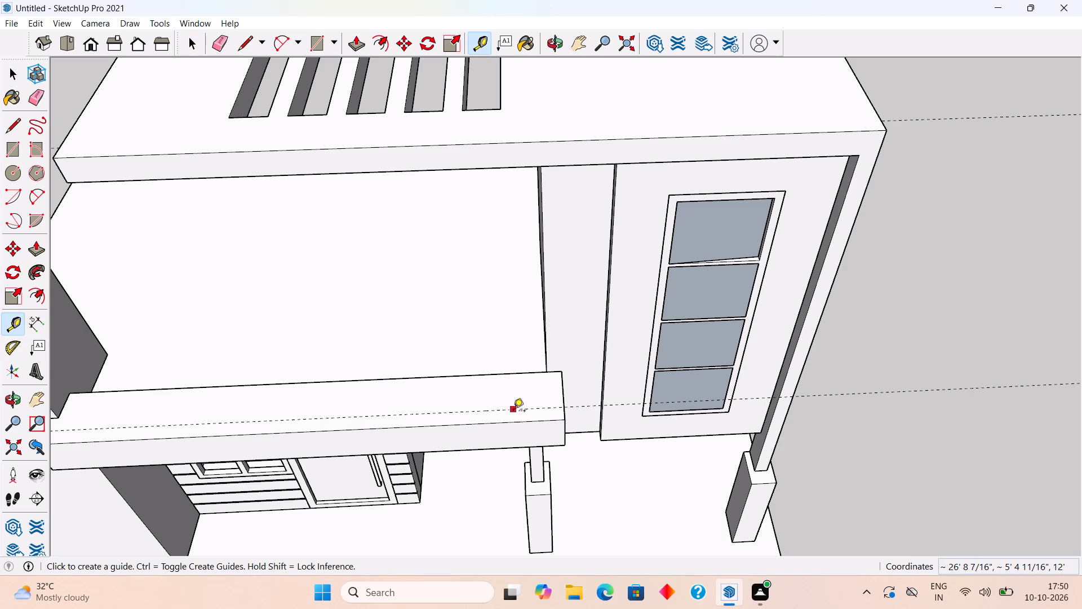
click(513, 411)
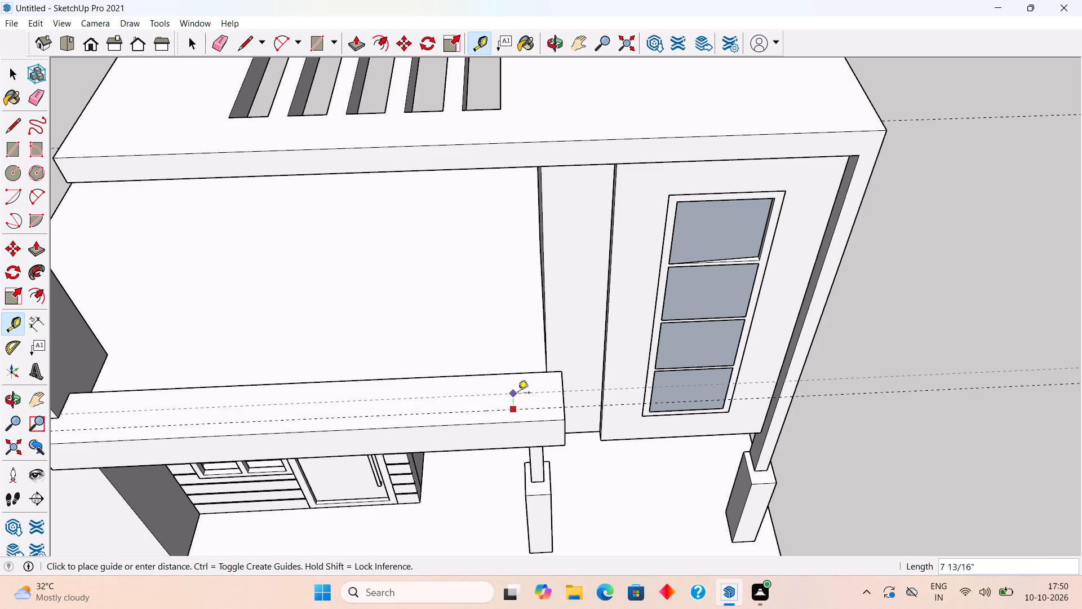
scroll(518, 393, up, 3)
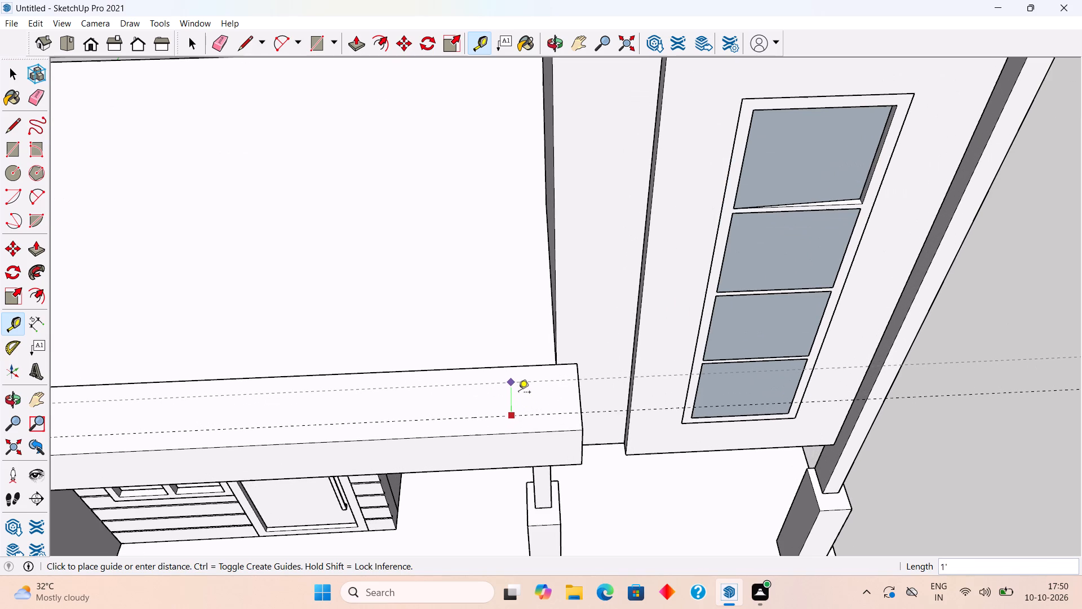
text(9")
key(Return)
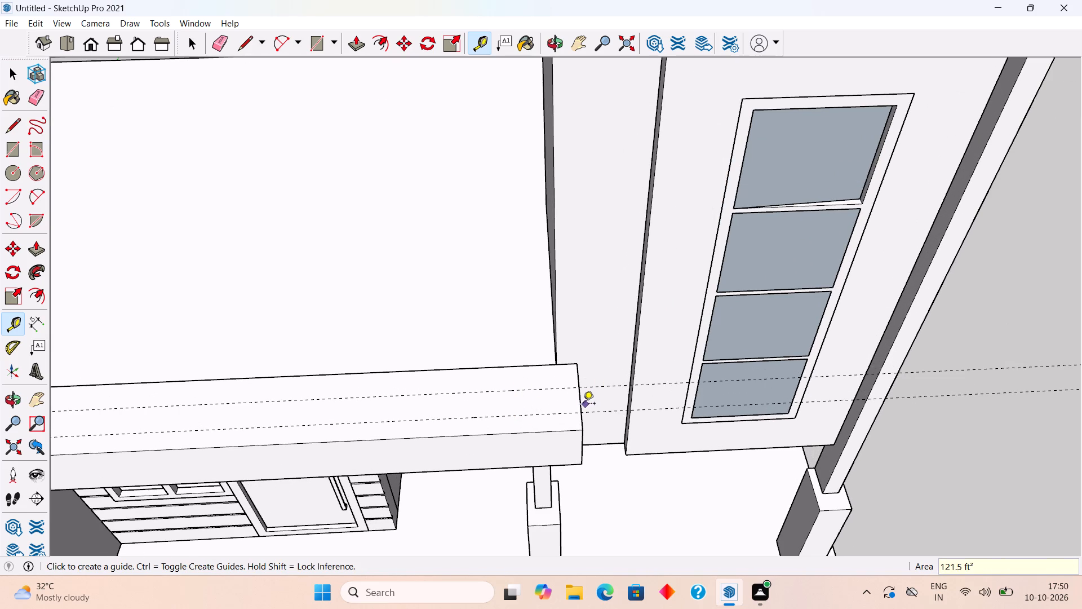
Place a crosswise guide on the canopy's top, 2' in from its end beside the tall pillar wall.
key(space)
scroll(583, 404, down, 8)
scroll(110, 455, up, 7)
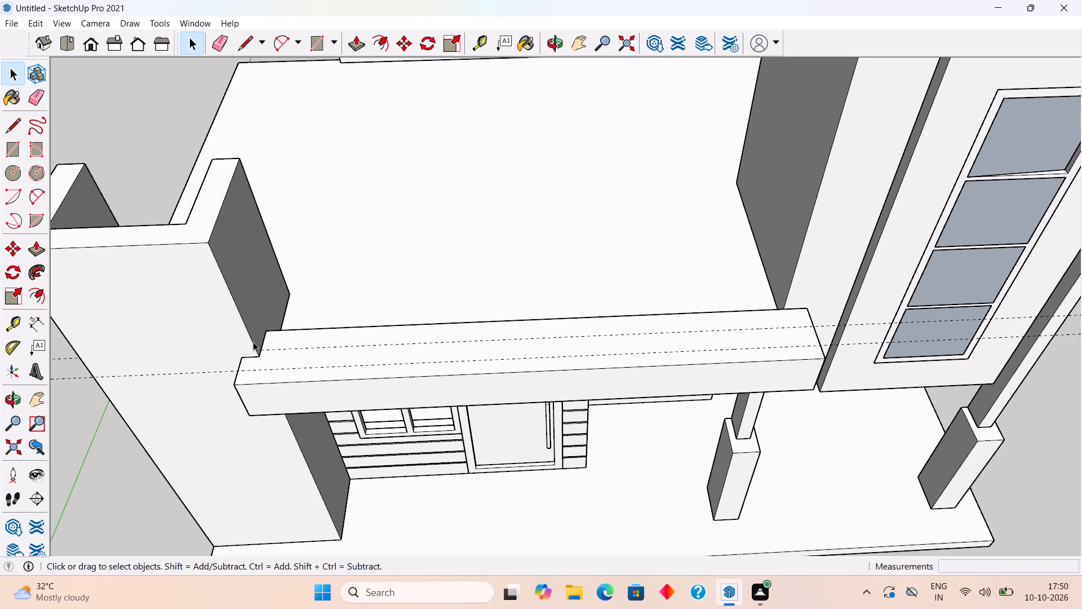
scroll(280, 333, up, 1)
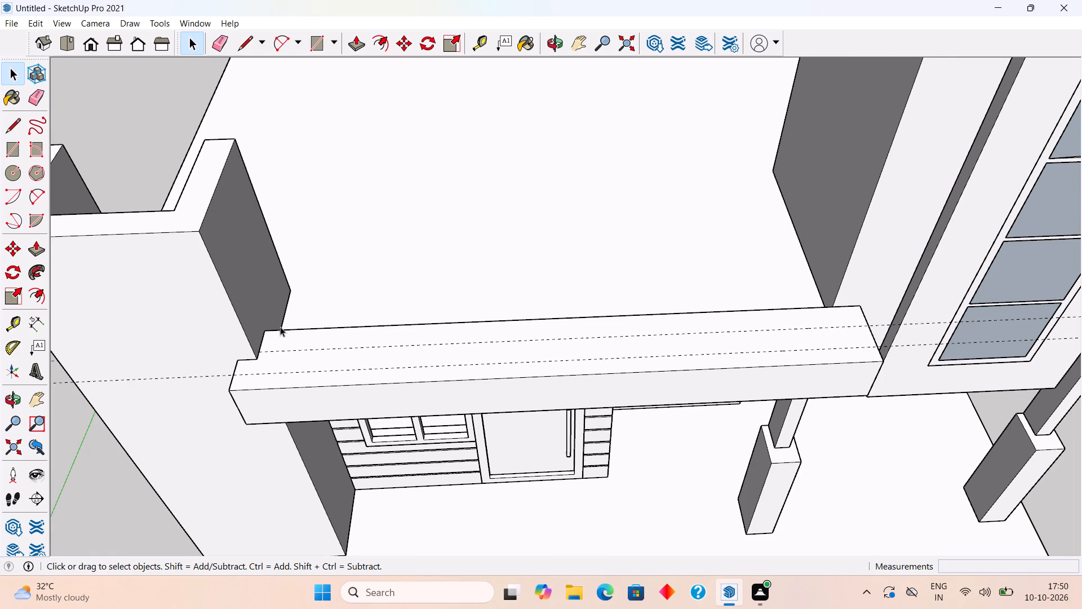
middle_drag(280, 317, 291, 278)
key(t)
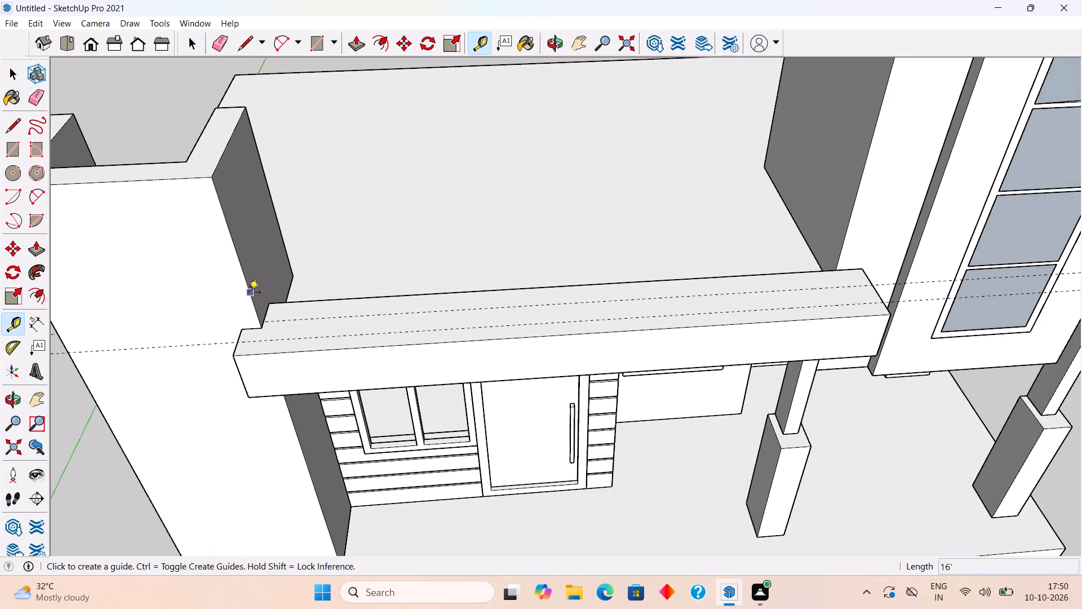
middle_drag(255, 340, 265, 259)
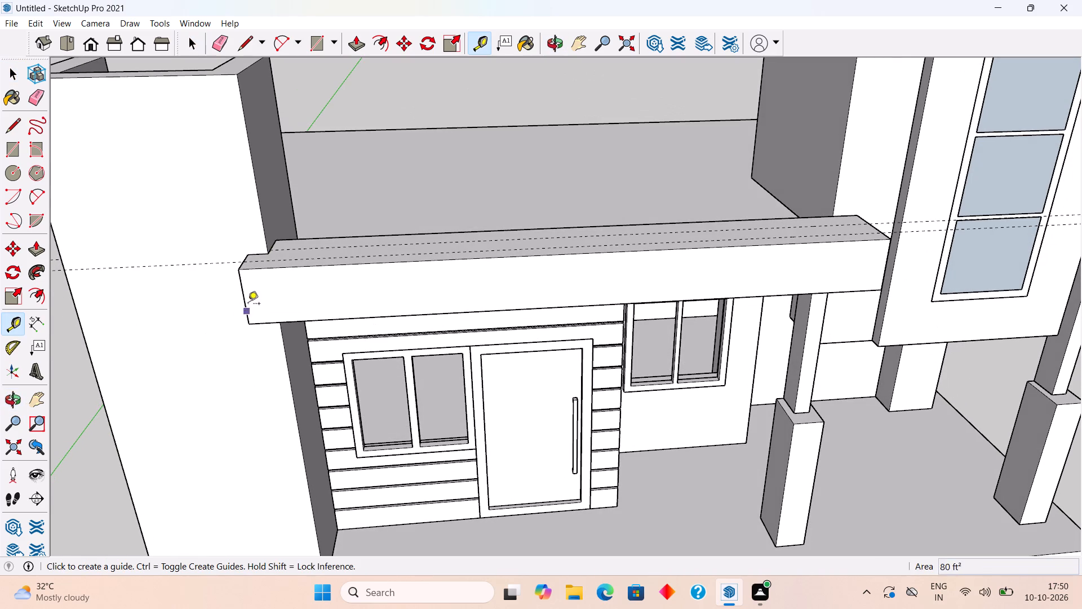
scroll(243, 266, up, 5)
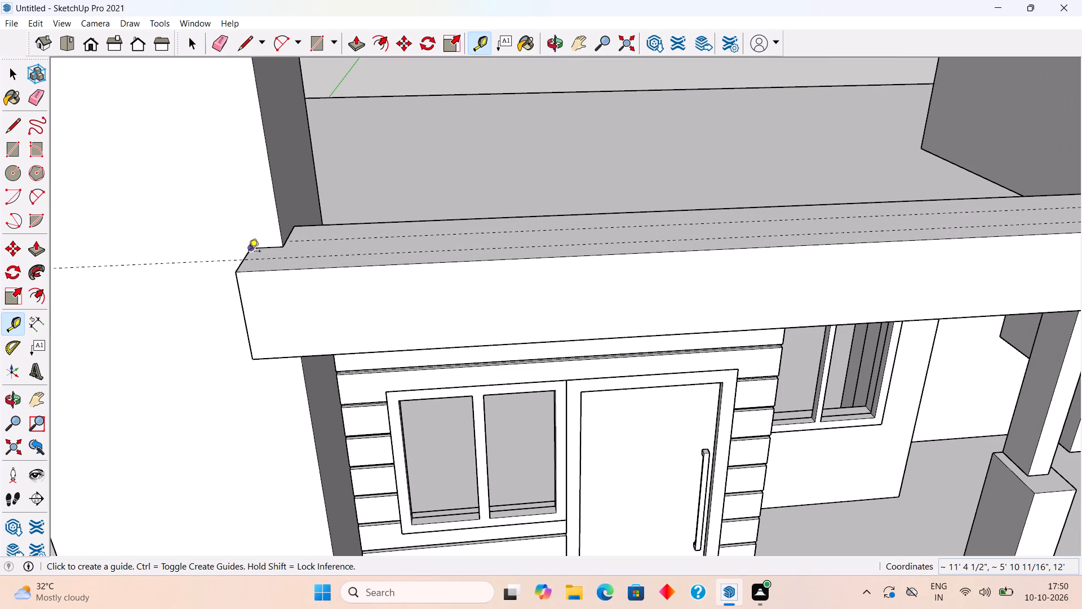
scroll(245, 267, up, 9)
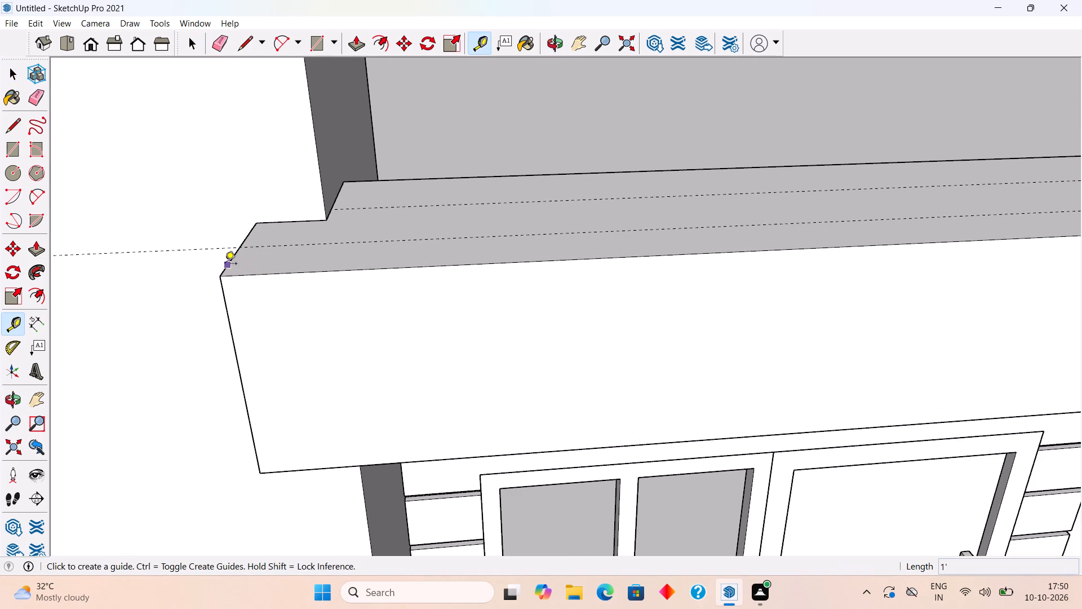
click(225, 264)
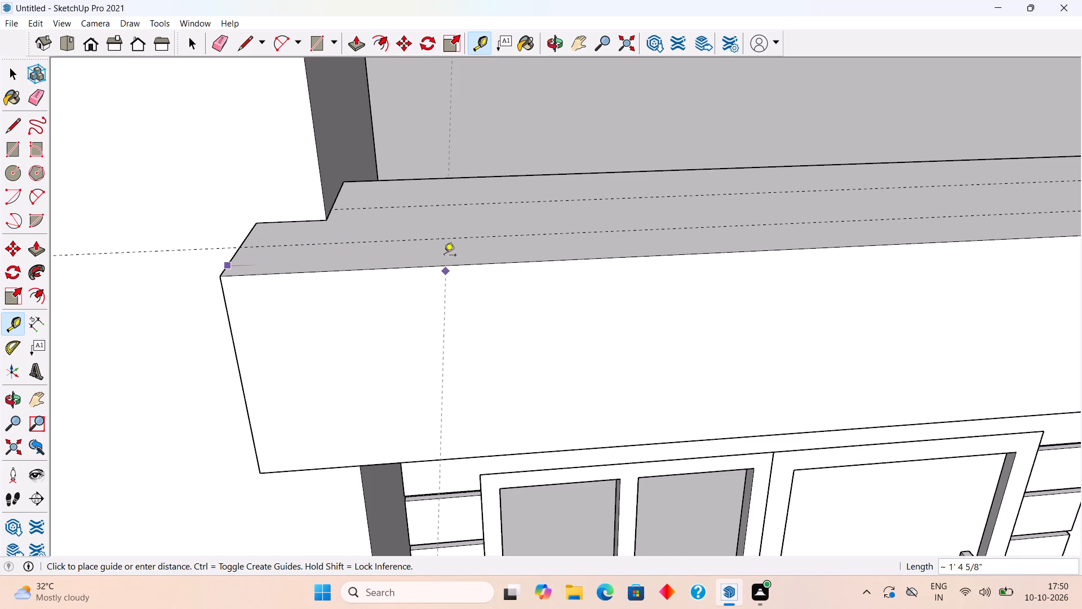
text(2')
key(Return)
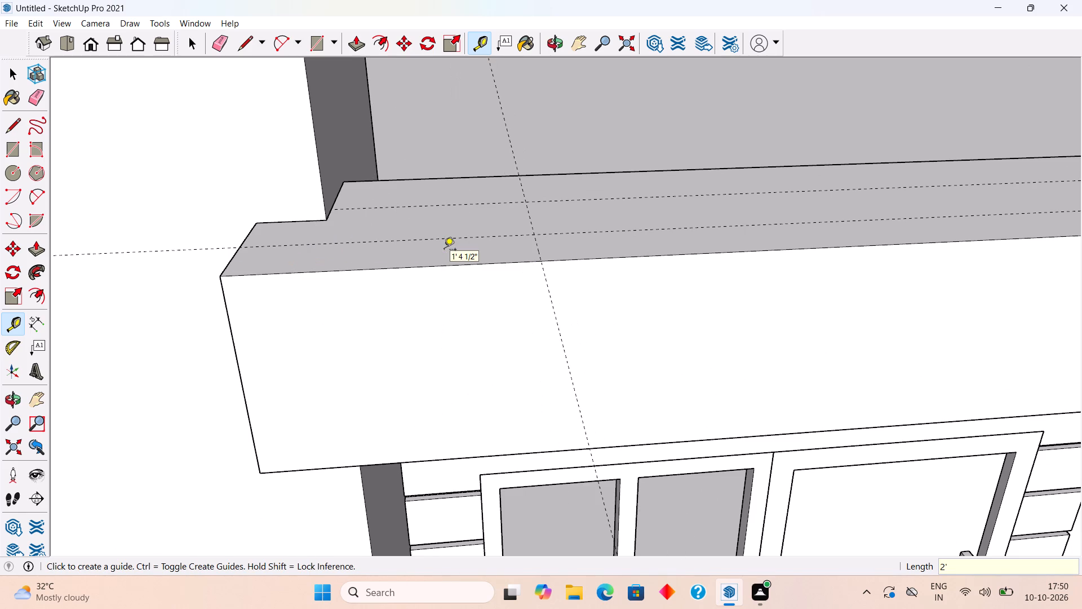
Add two more crosswise guides toward the window tower, 1' past the first and 4' past the second.
click(538, 255)
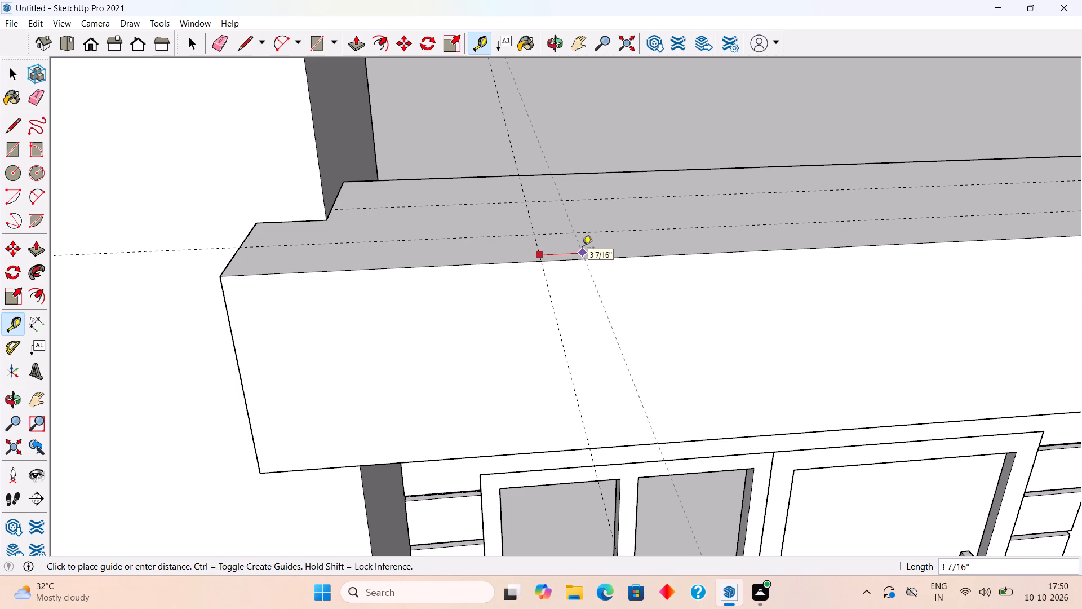
text(1')
key(Return)
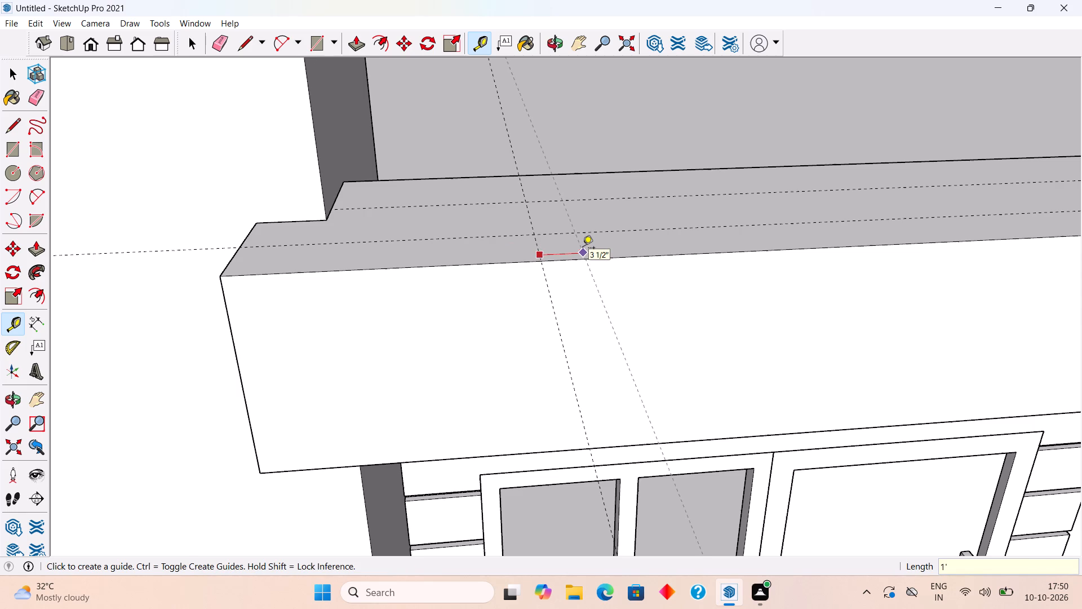
middle_drag(460, 255, 308, 268)
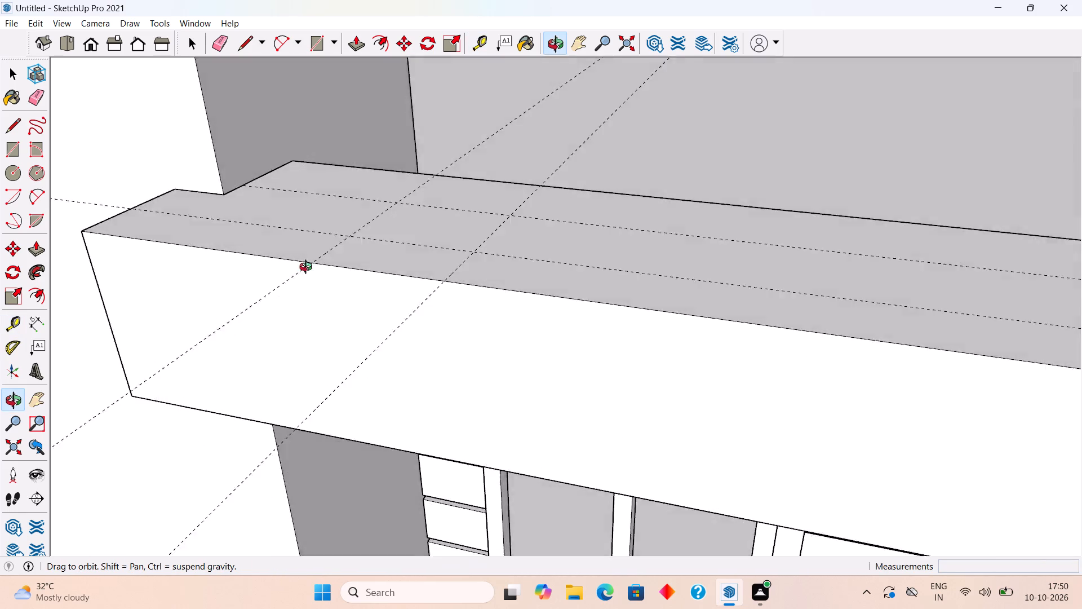
middle_drag(308, 268, 356, 350)
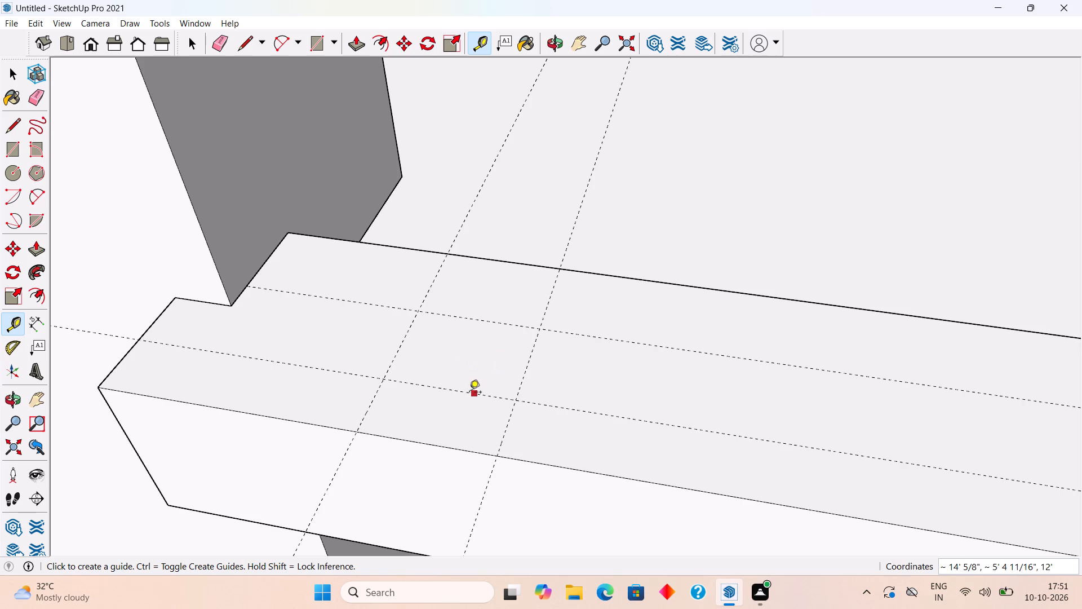
click(504, 430)
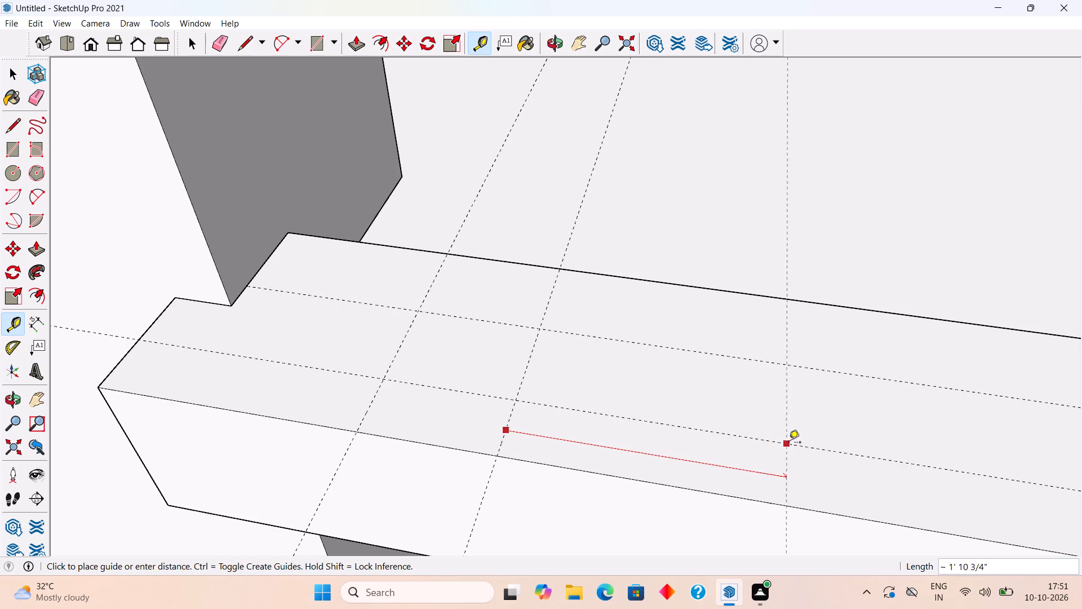
text(4')
key(Return)
Place a fourth crosswise guide on the canopy, 1' past the third toward the window tower.
scroll(793, 439, down, 7)
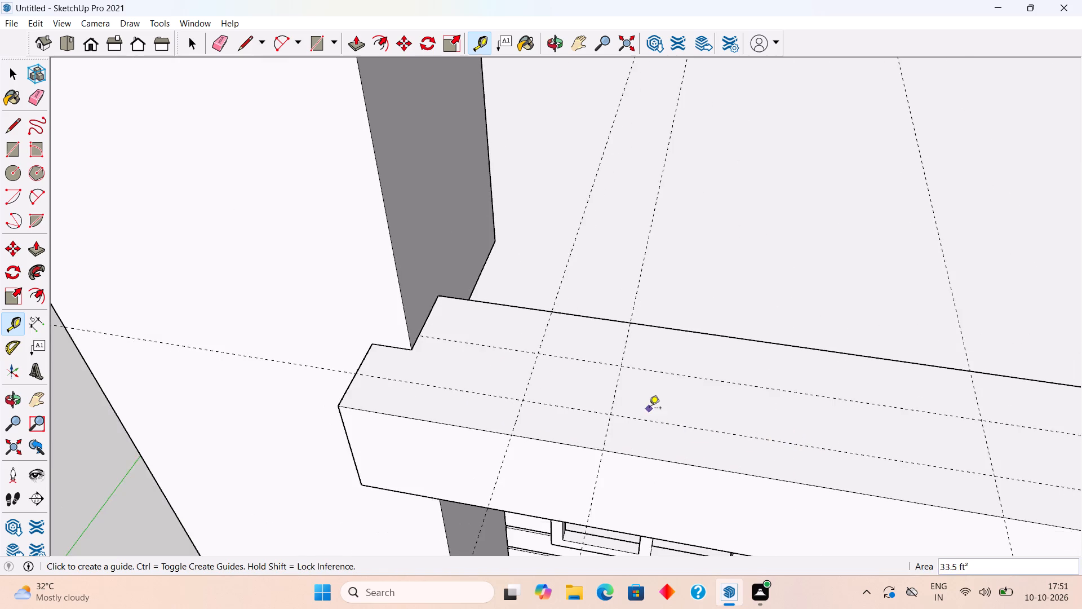
scroll(649, 409, down, 8)
scroll(926, 406, down, 6)
middle_drag(928, 366, 928, 350)
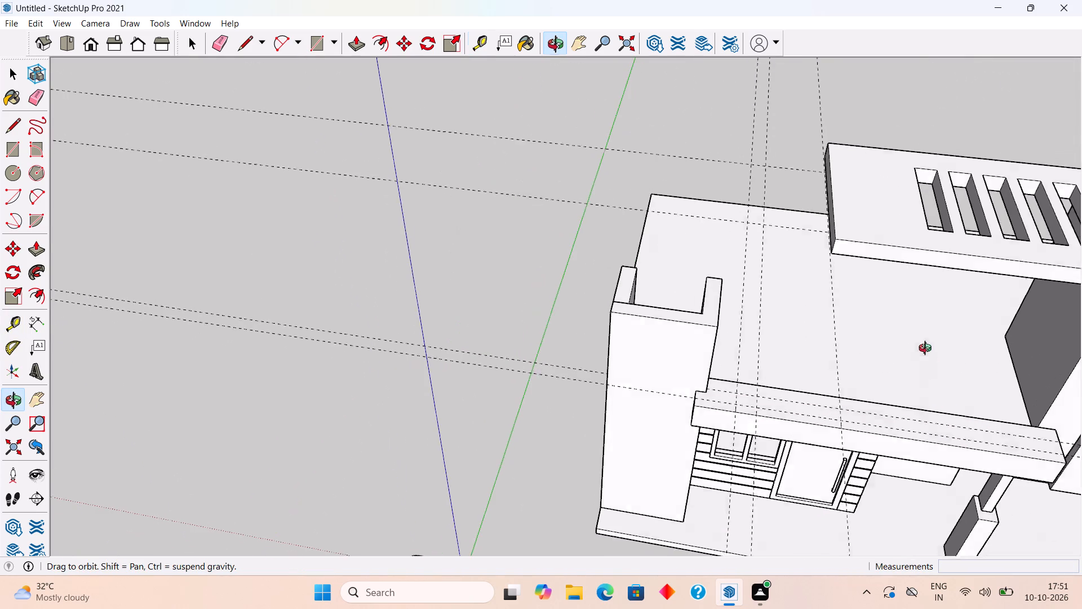
middle_drag(928, 350, 899, 261)
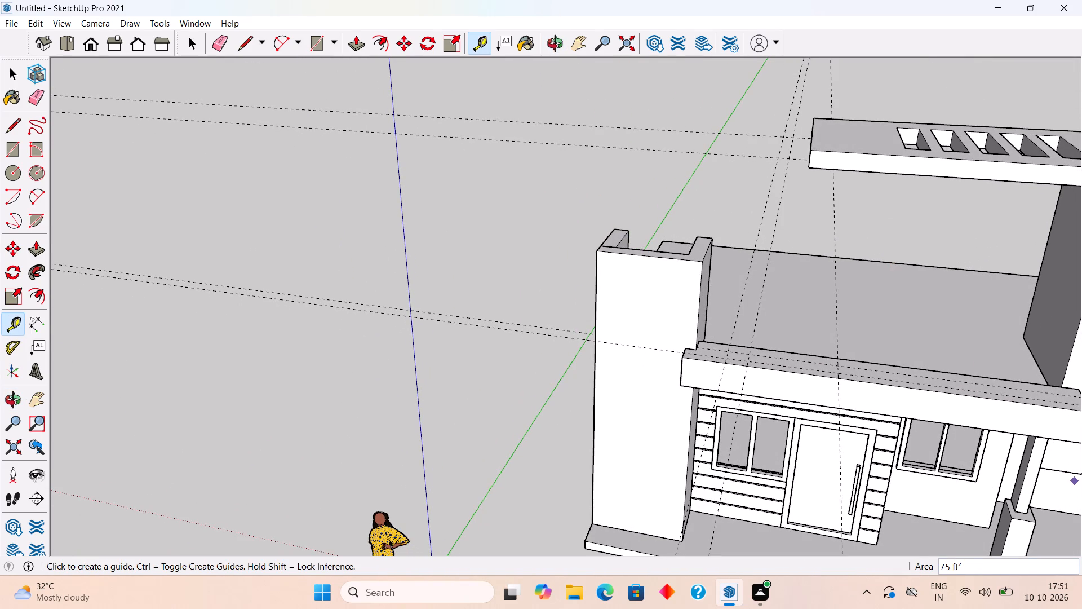
scroll(983, 448, down, 1)
scroll(781, 315, down, 5)
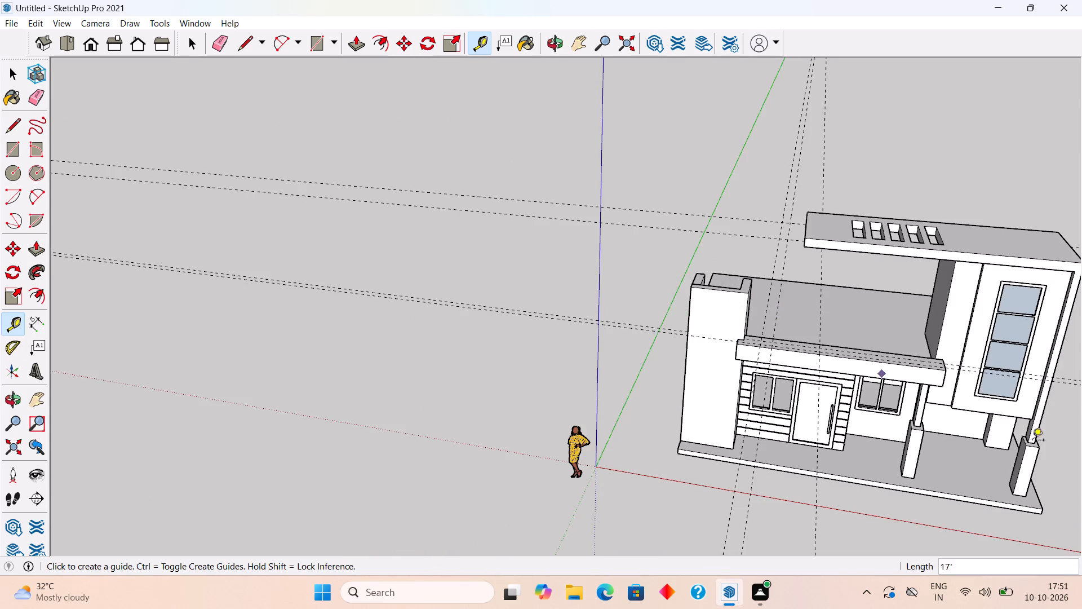
scroll(1029, 396, up, 9)
middle_drag(765, 359, 835, 414)
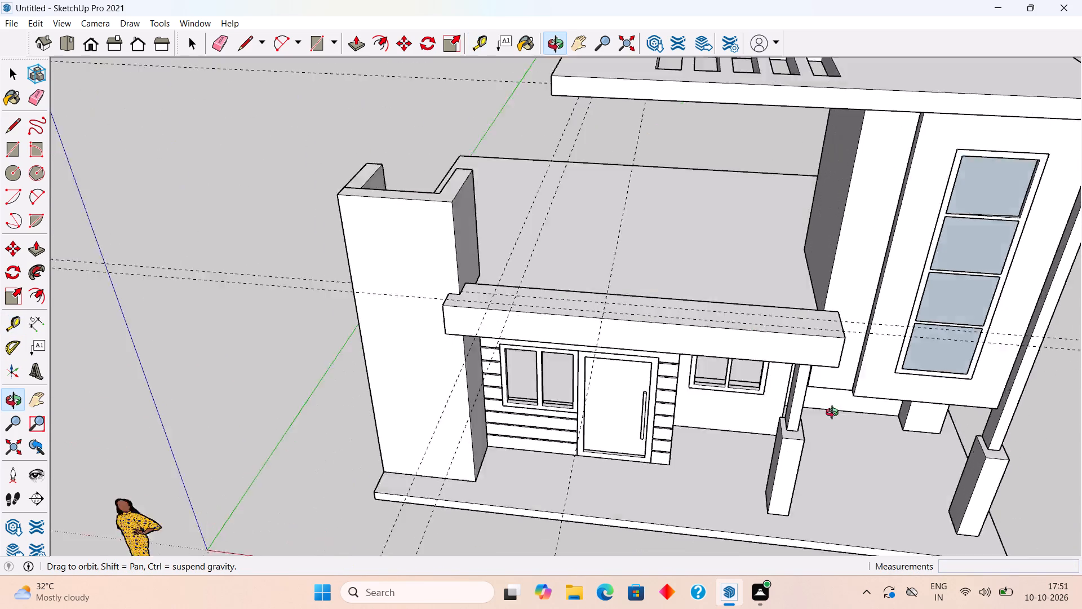
middle_drag(835, 414, 896, 475)
scroll(712, 294, up, 3)
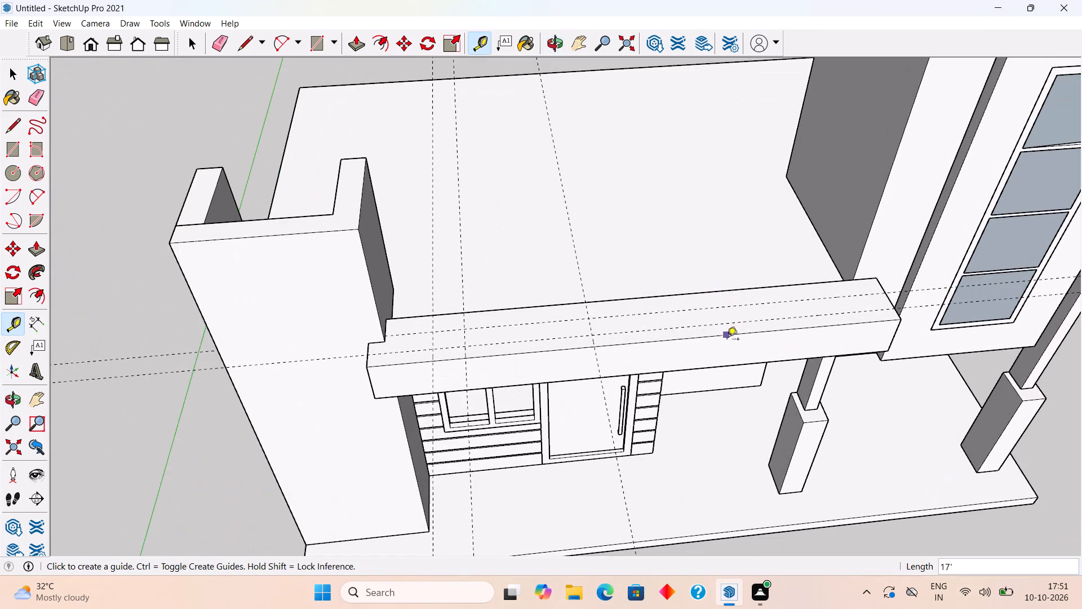
scroll(934, 269, up, 3)
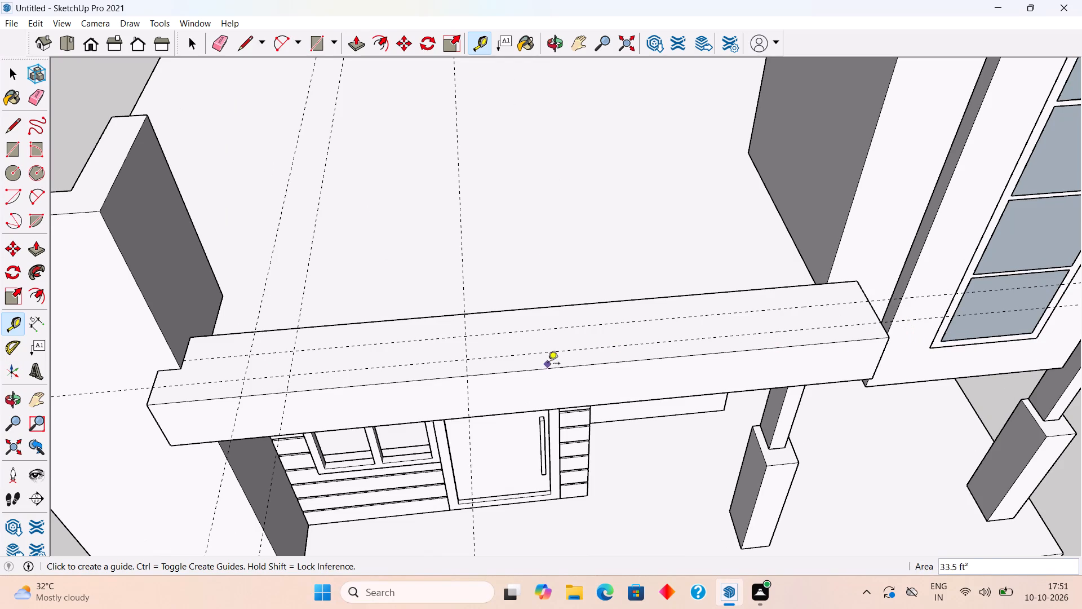
click(467, 367)
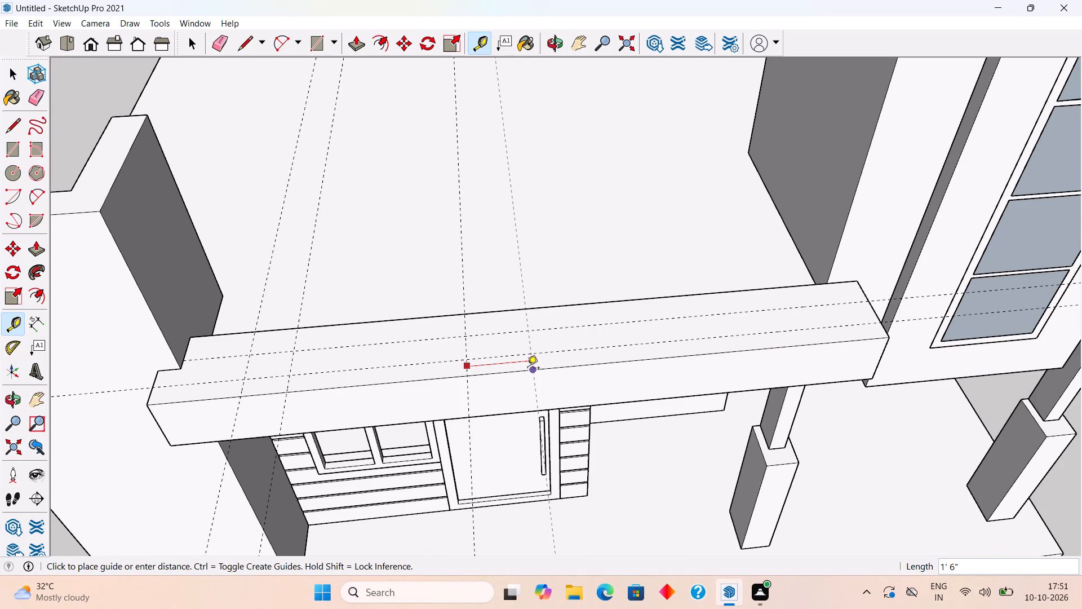
text(1')
key(Return)
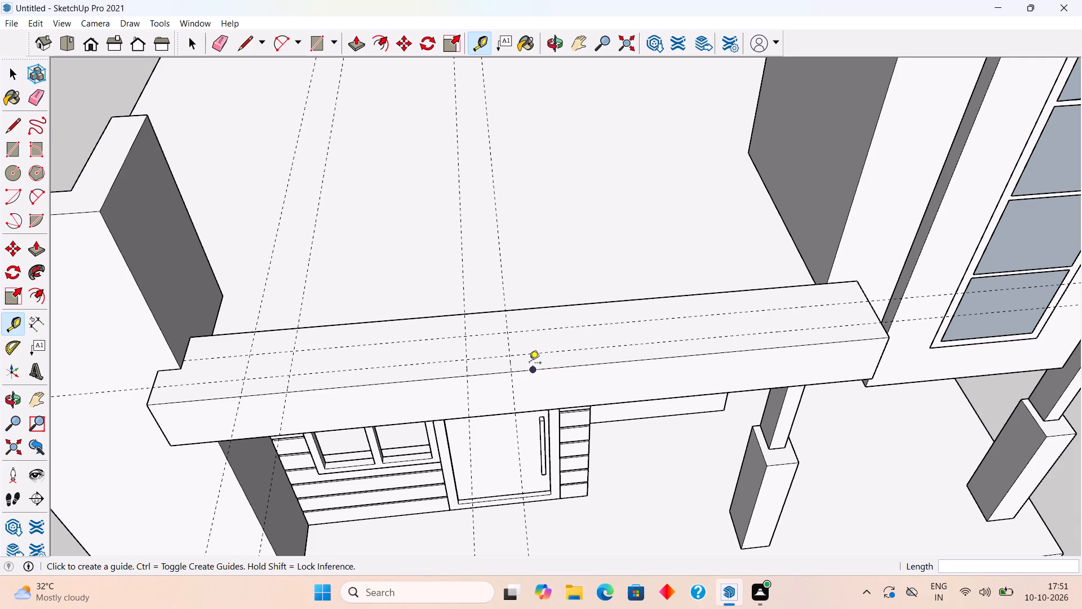
Draw a 9' by 9" rectangle between the lengthwise guides, from the last crosswise guide to the canopy's tower-side end.
key(space)
text(tr)
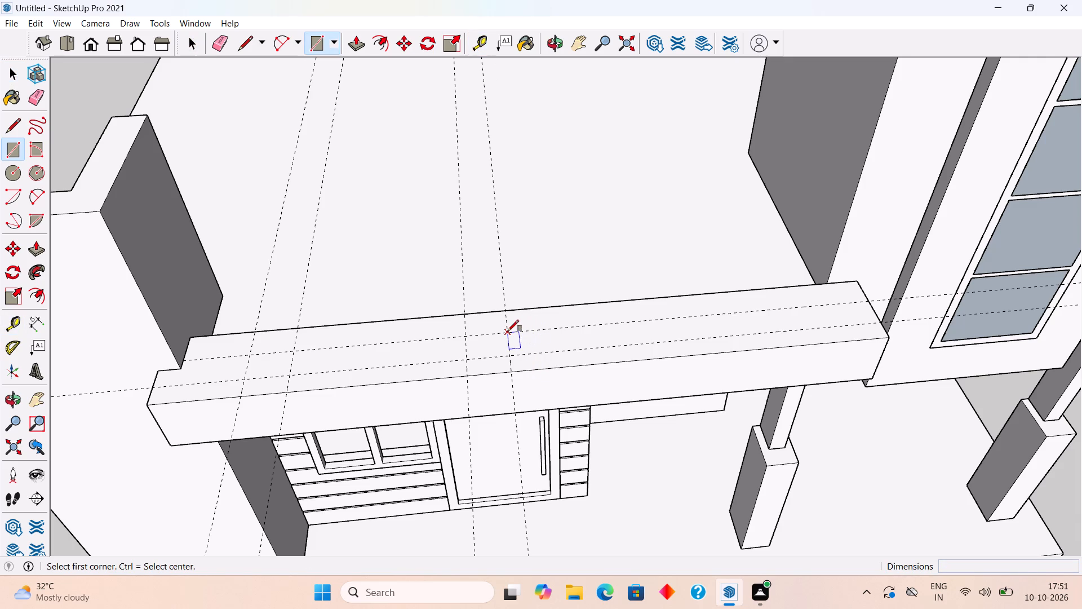
click(508, 331)
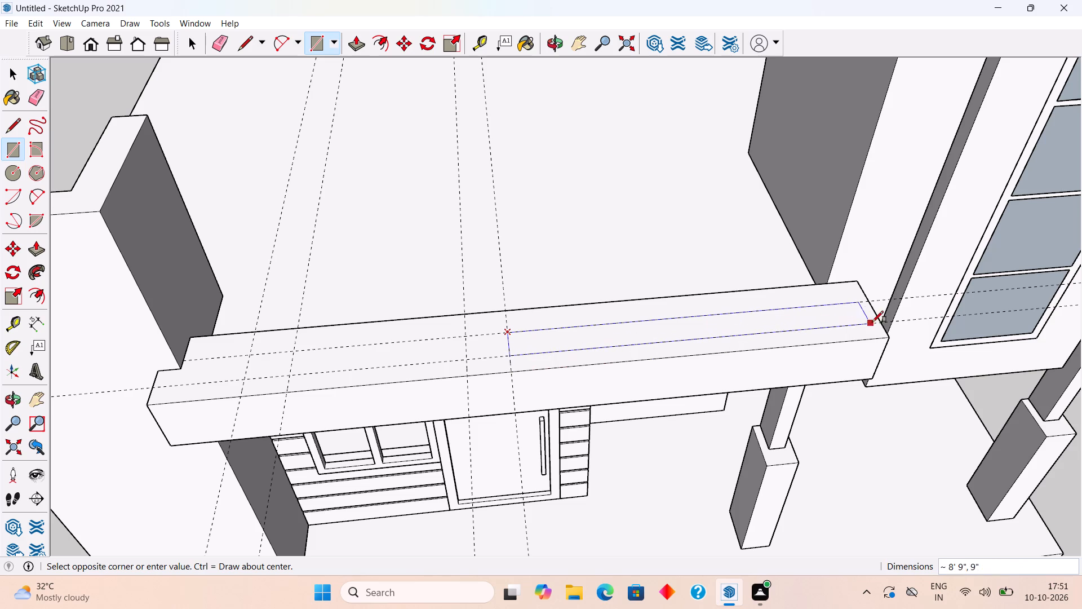
click(880, 322)
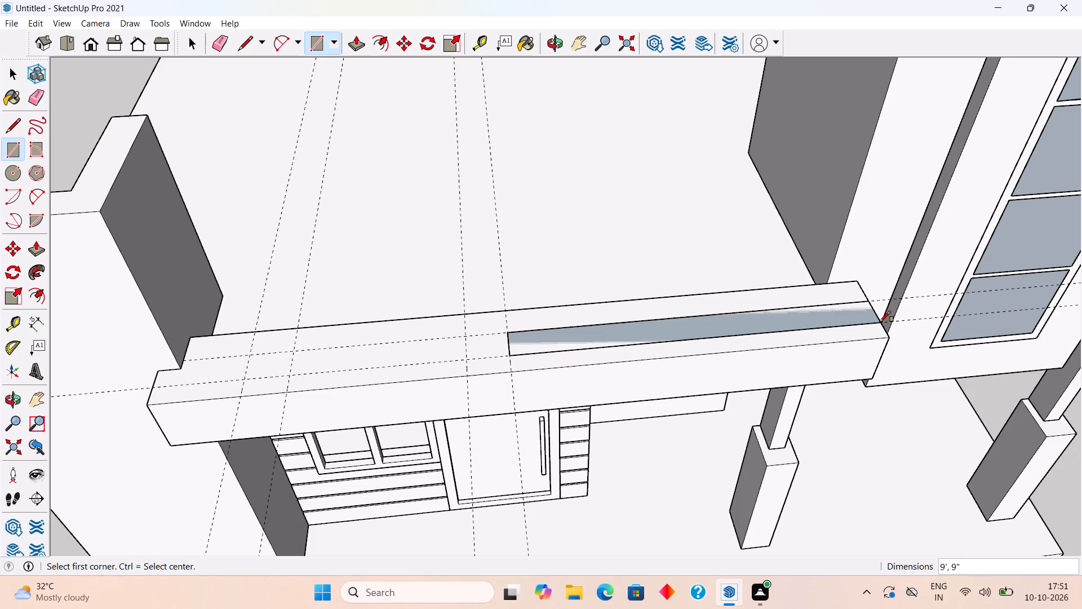
Push/Pull the new rectangle on the canopy's top up 1'.
key(space)
text(p)
click(832, 314)
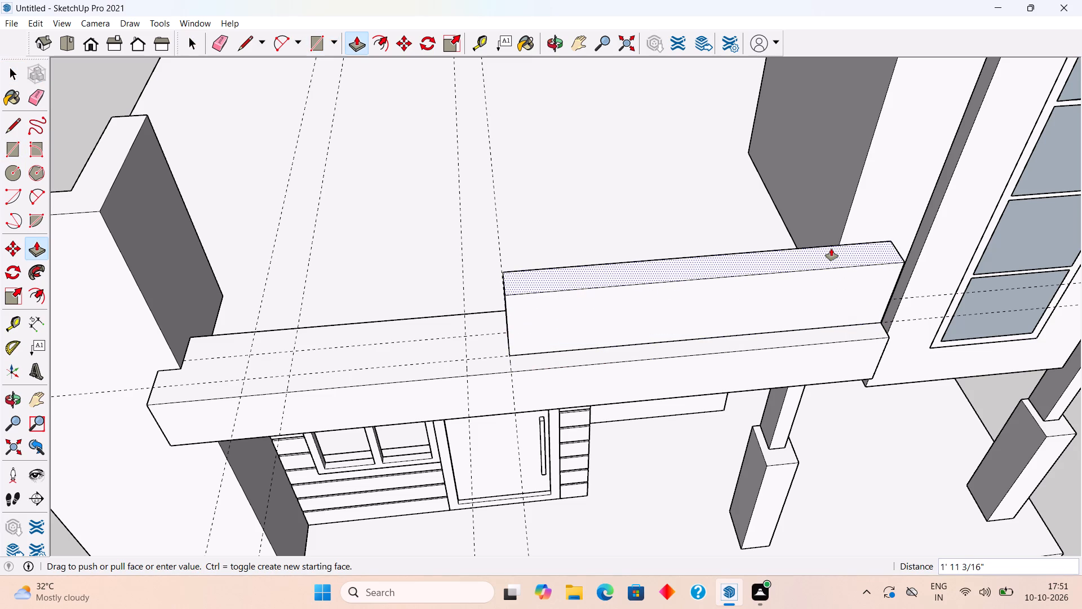
text(1')
key(Return)
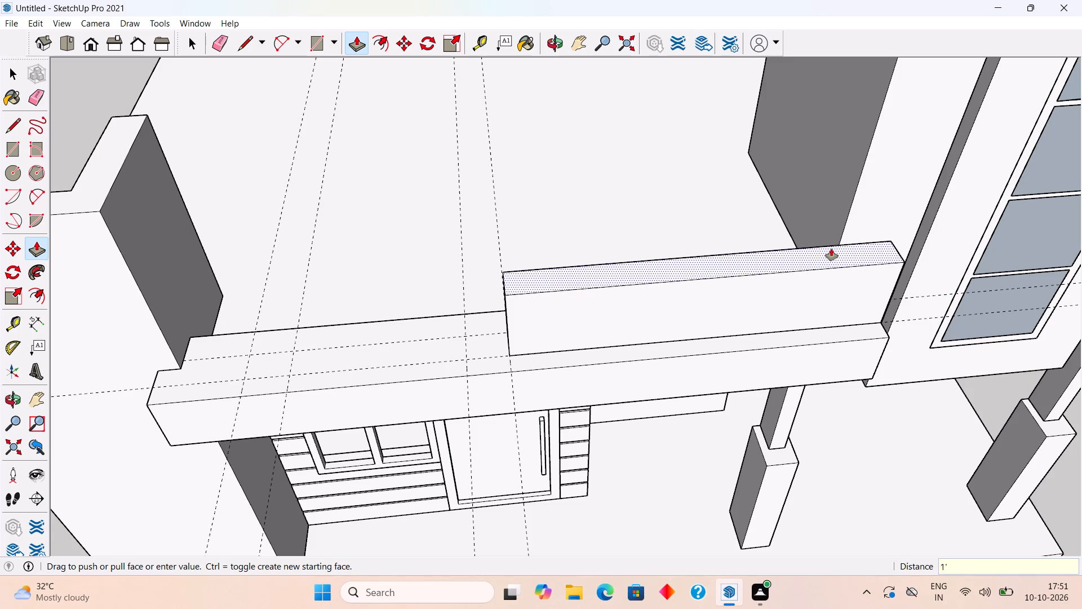
key(space)
Push/Pull the canopy's roof-side vertical face out 6" over the roof, flush with the window tower's wall corner.
middle_drag(814, 241, 545, 128)
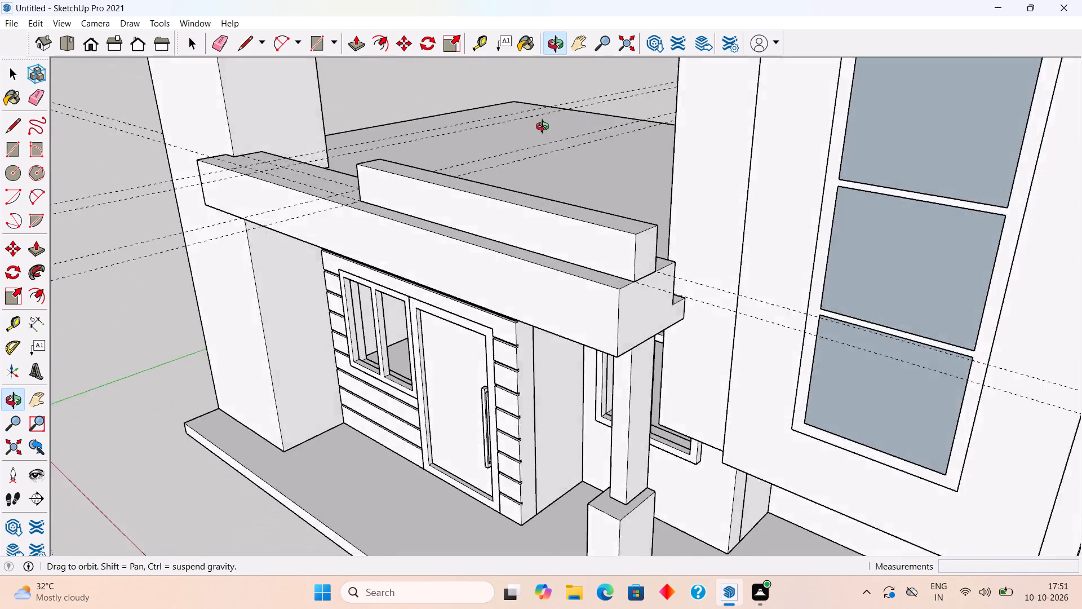
middle_drag(545, 128, 481, 136)
scroll(593, 253, up, 2)
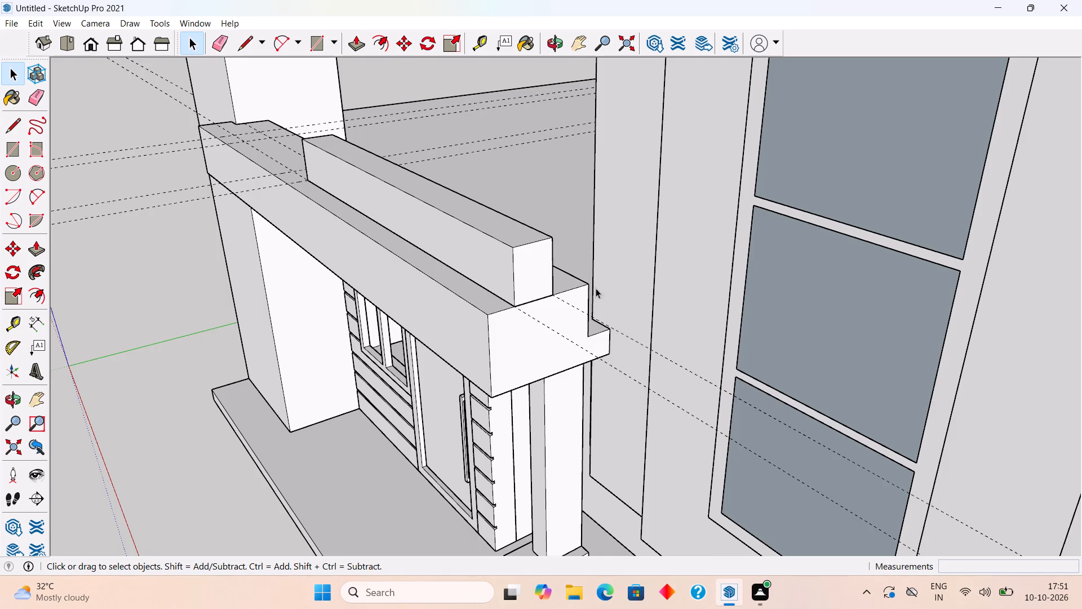
middle_drag(560, 328, 458, 358)
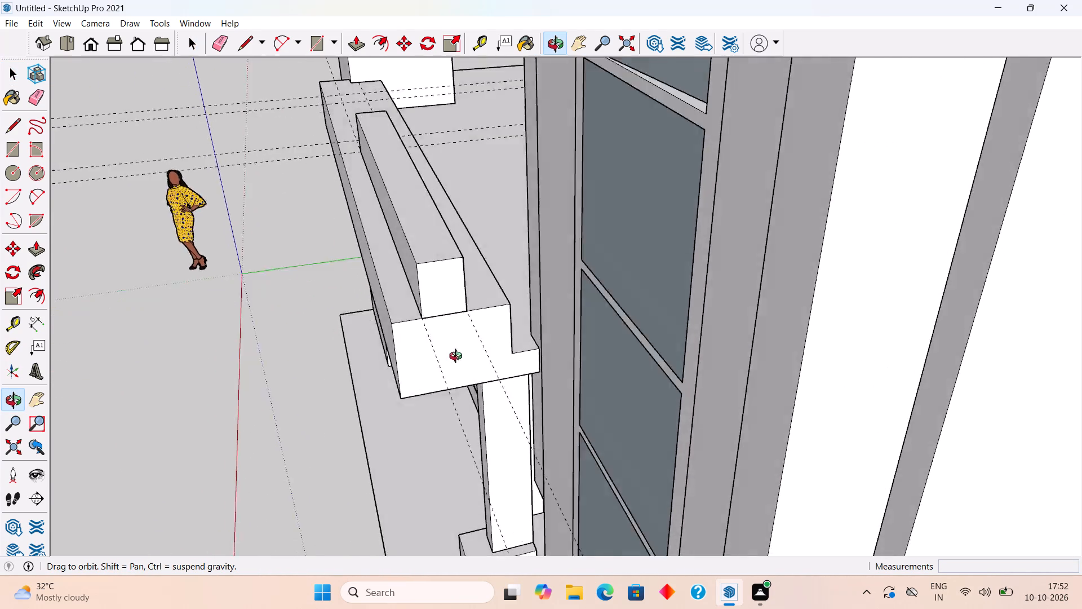
middle_drag(458, 358, 610, 365)
middle_drag(675, 313, 328, 349)
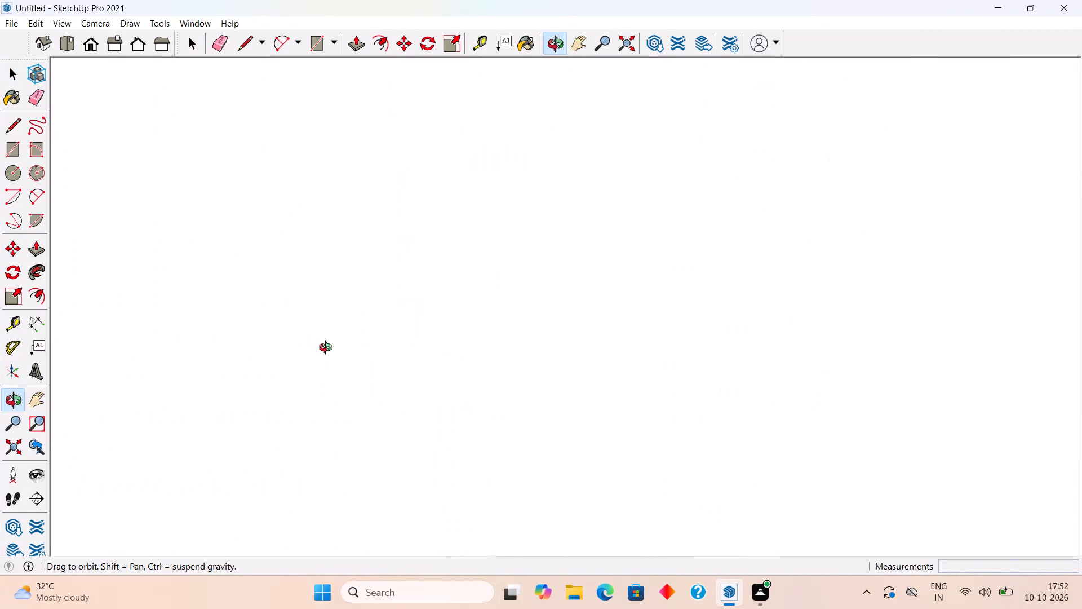
middle_drag(328, 349, 3, 332)
middle_drag(660, 317, 342, 360)
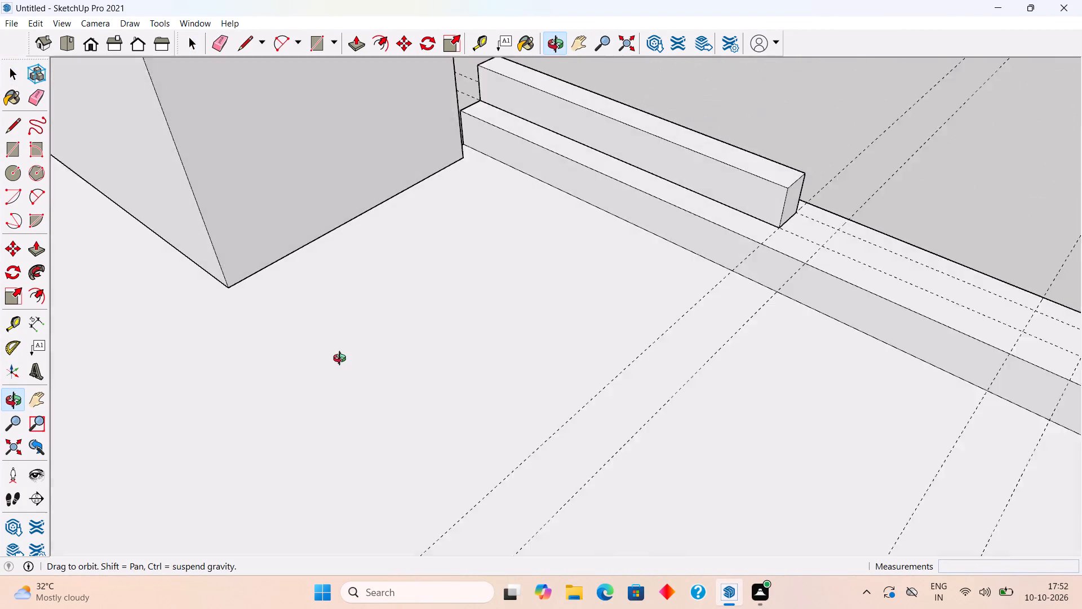
middle_drag(342, 360, 343, 343)
scroll(567, 158, up, 5)
triple_click(559, 173)
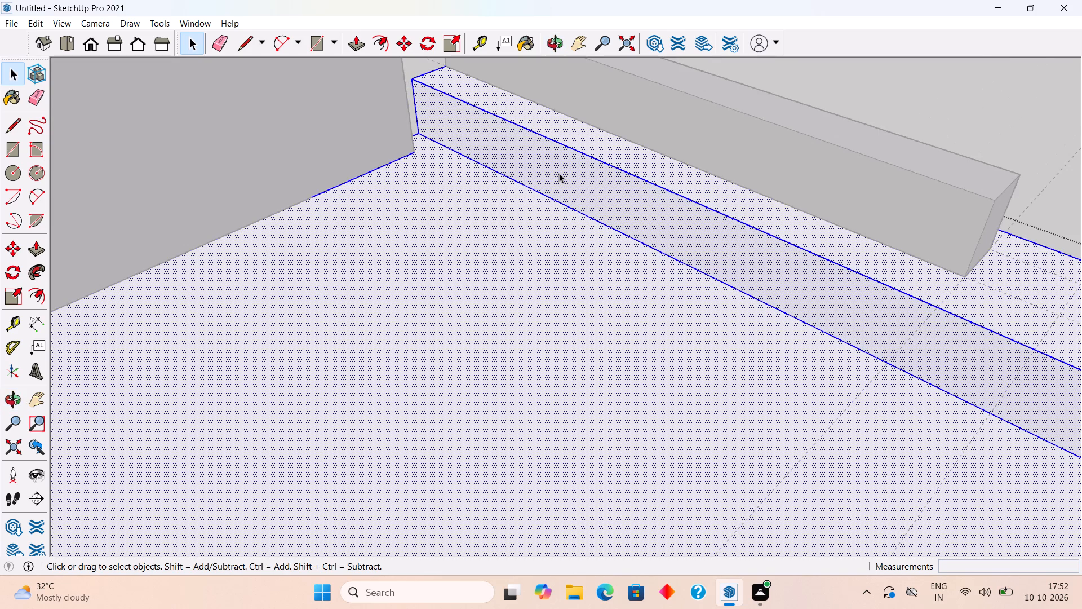
key(p)
click(483, 115)
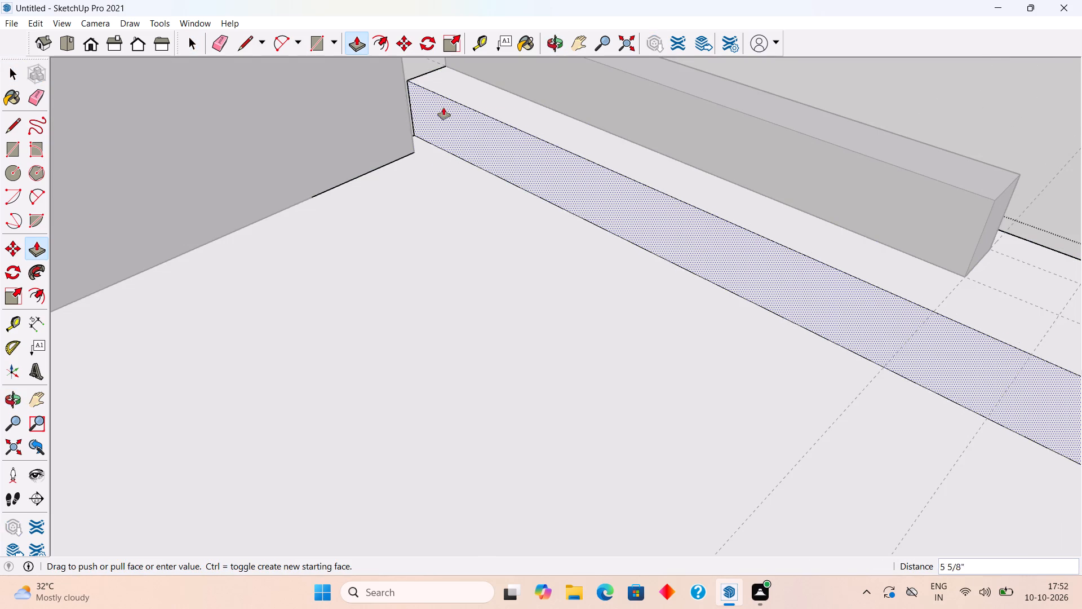
click(403, 84)
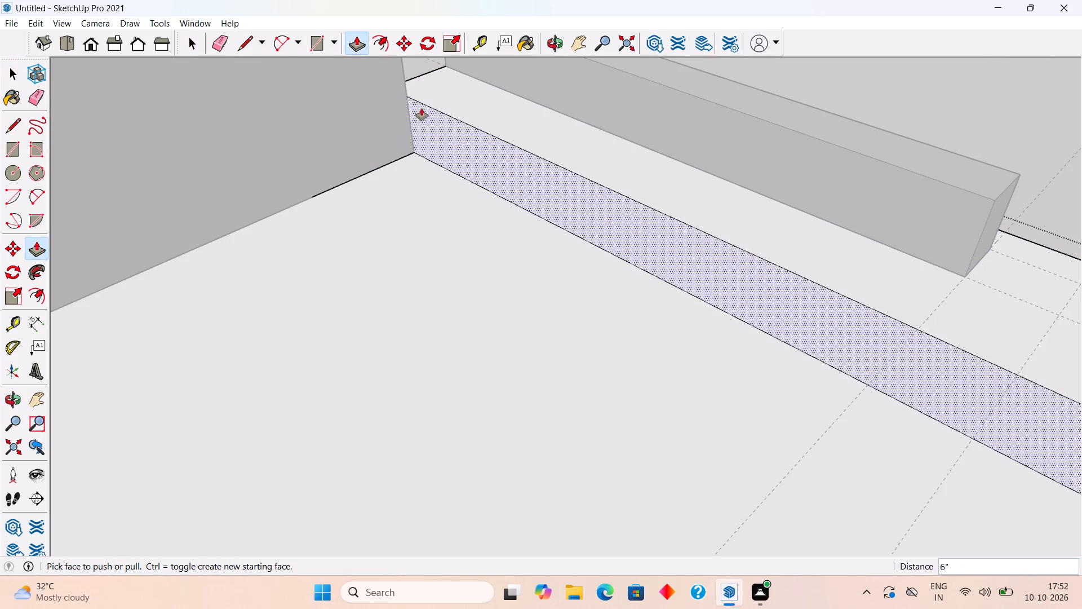
key(space)
Select the whole 9' parapet block on the canopy and make it a group.
scroll(473, 86, down, 15)
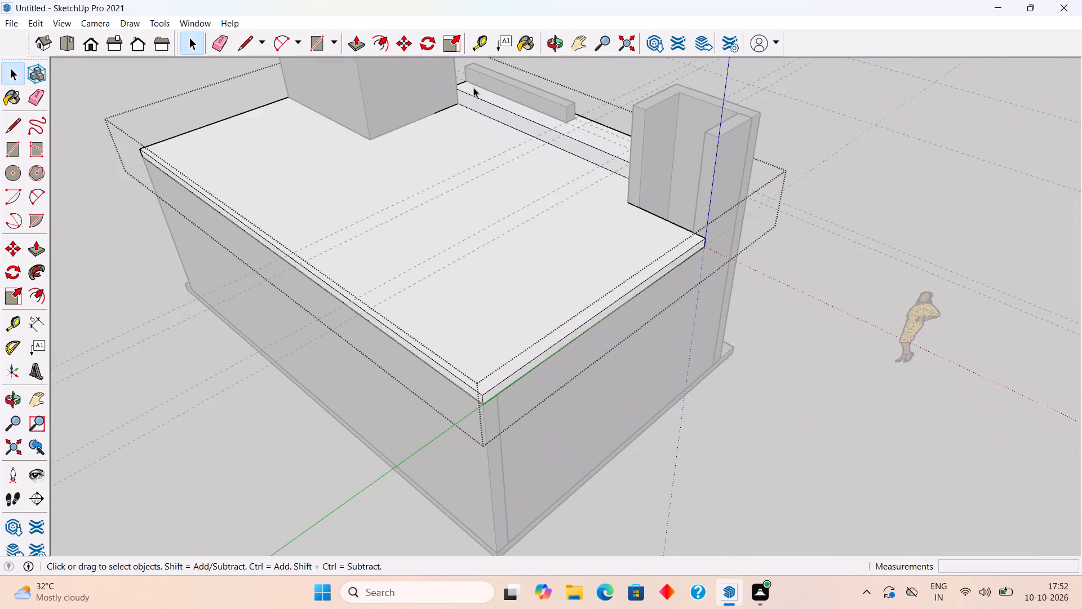
scroll(473, 87, down, 2)
scroll(496, 60, up, 9)
scroll(424, 51, up, 5)
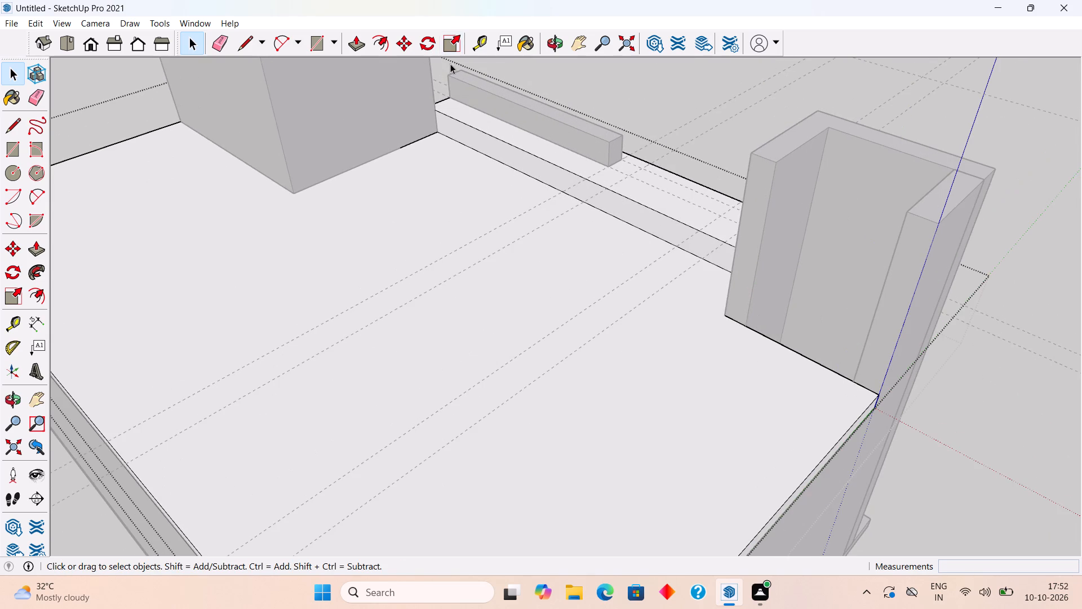
scroll(450, 64, up, 20)
scroll(450, 64, up, 3)
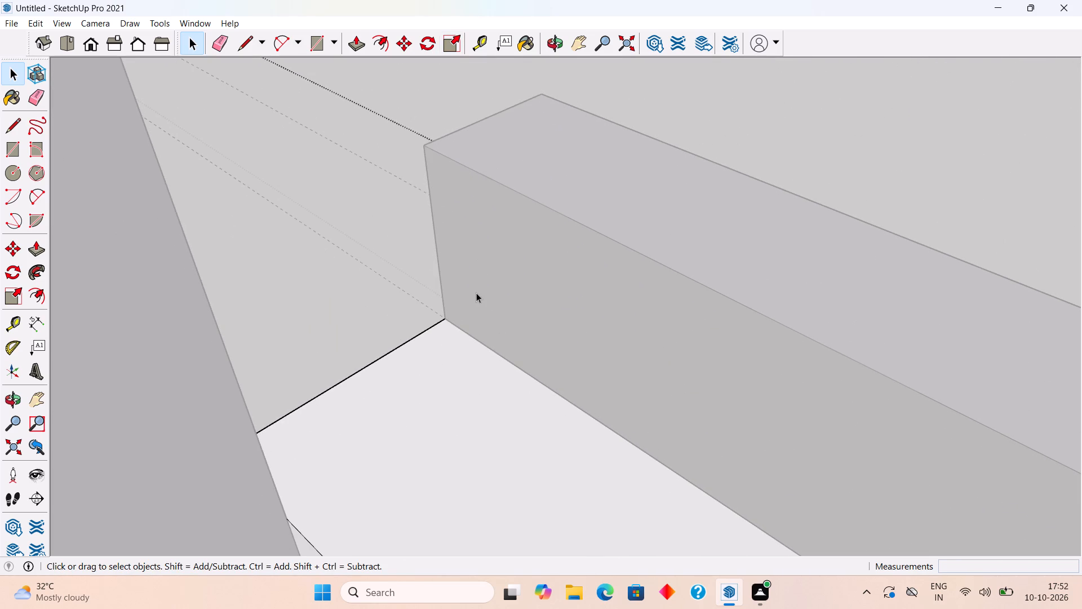
triple_click(513, 275)
click(513, 275)
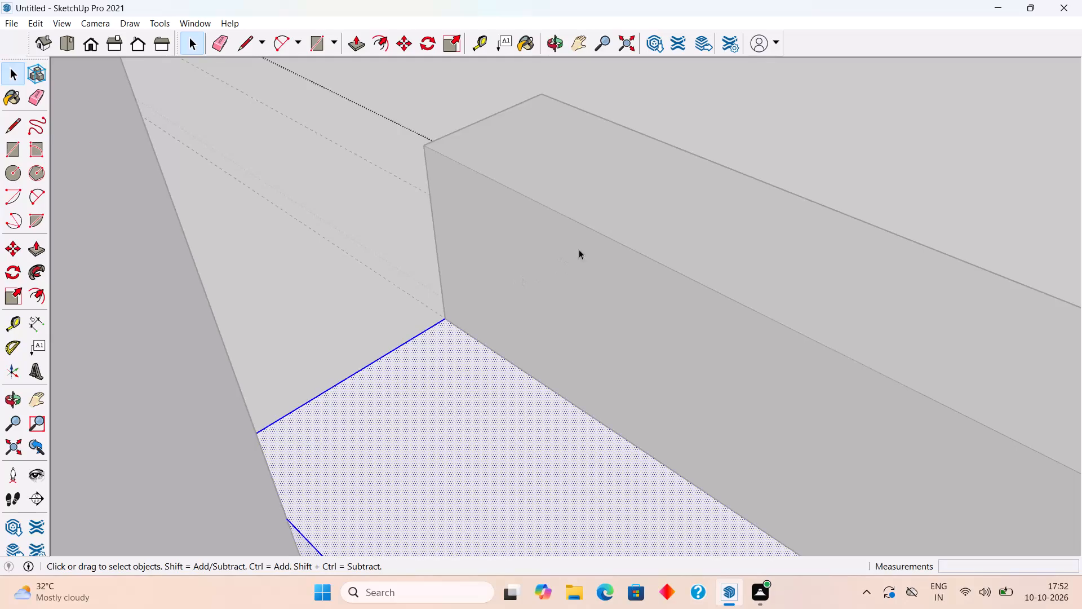
click(718, 105)
click(437, 371)
triple_click(546, 316)
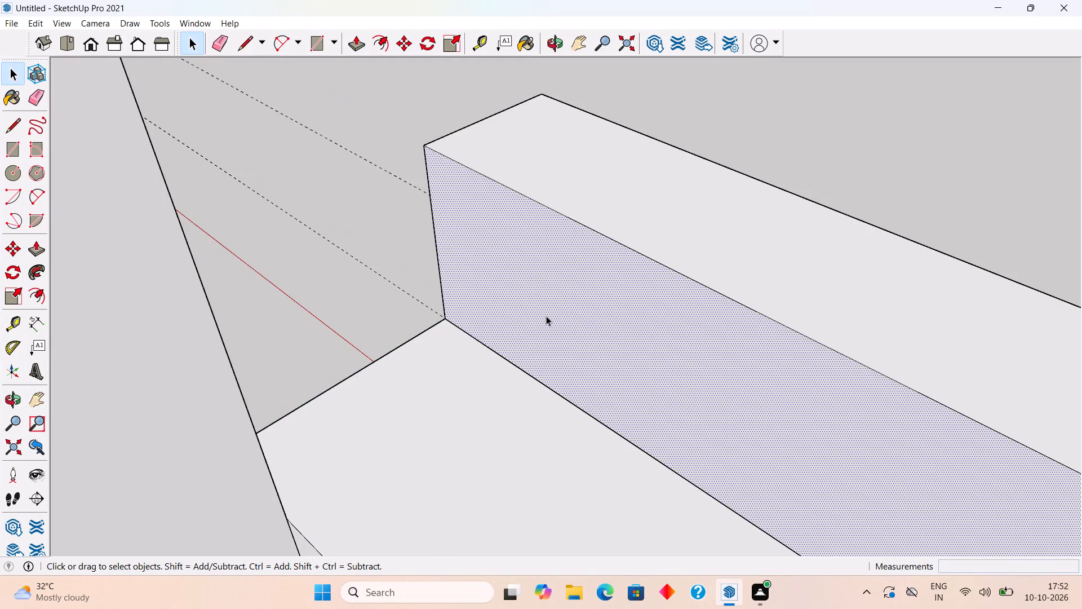
triple_click(546, 316)
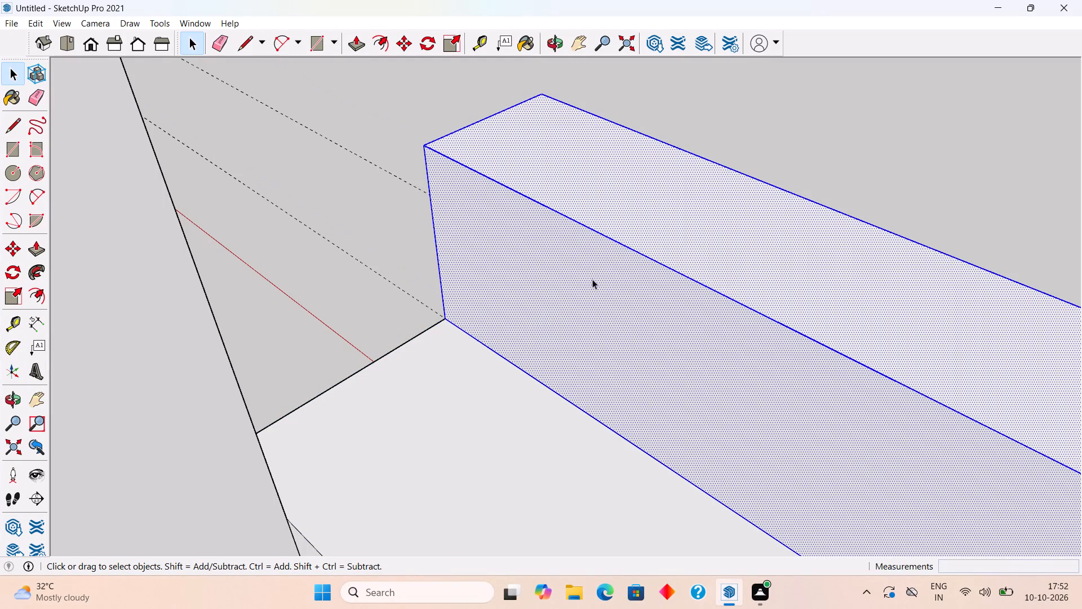
right_click(592, 279)
click(636, 398)
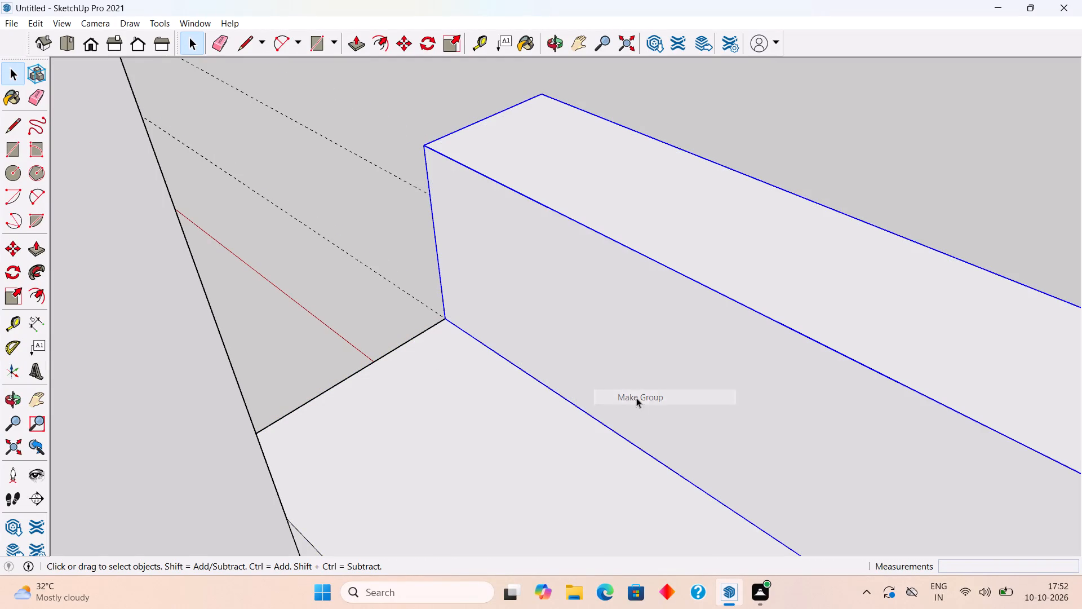
click(804, 160)
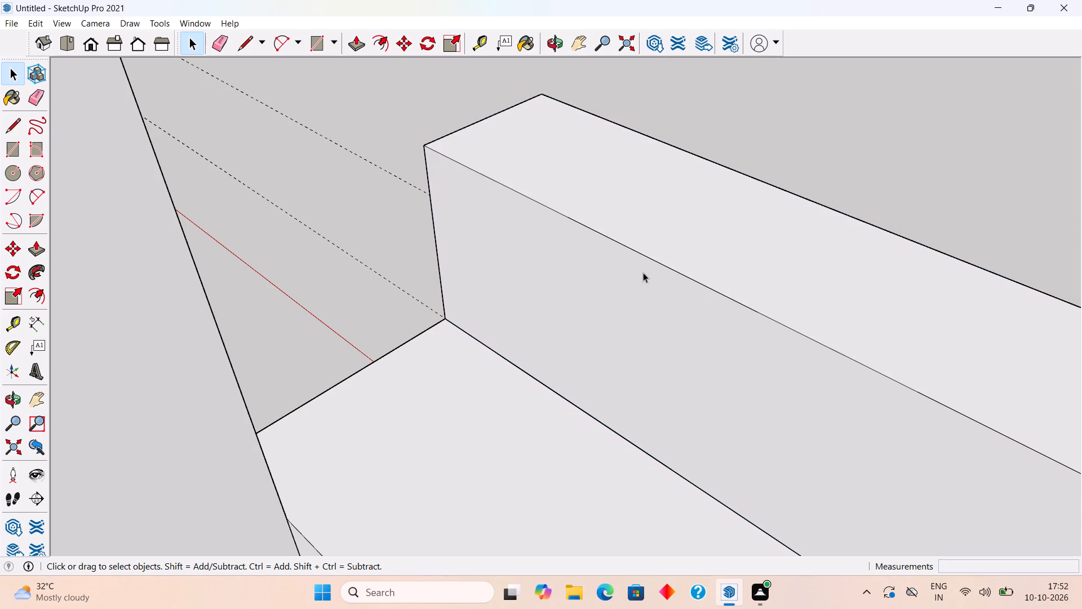
Open the parapet block's group for editing.
triple_click(643, 272)
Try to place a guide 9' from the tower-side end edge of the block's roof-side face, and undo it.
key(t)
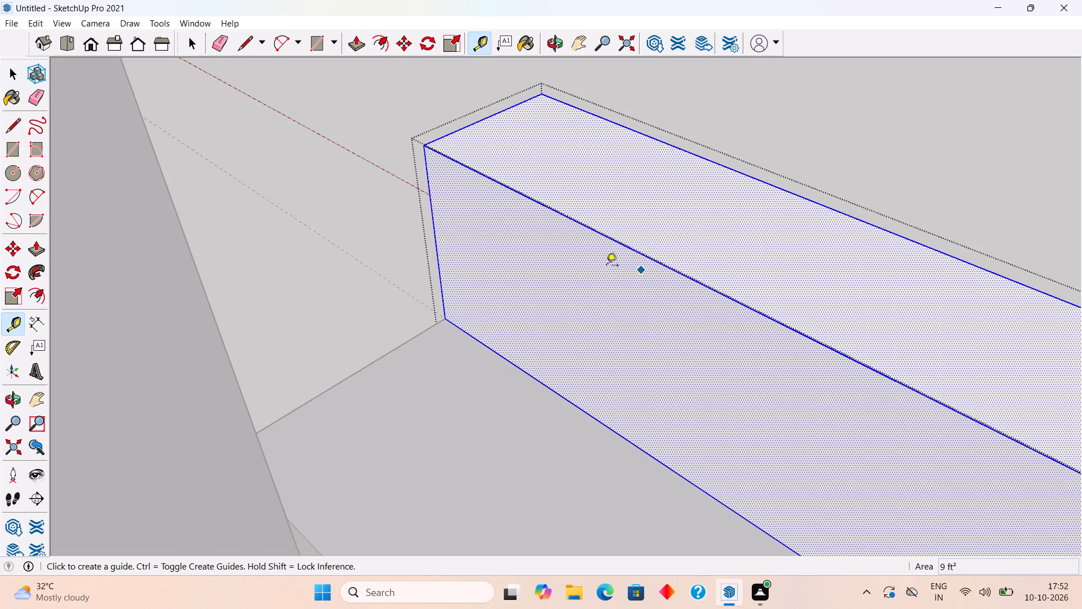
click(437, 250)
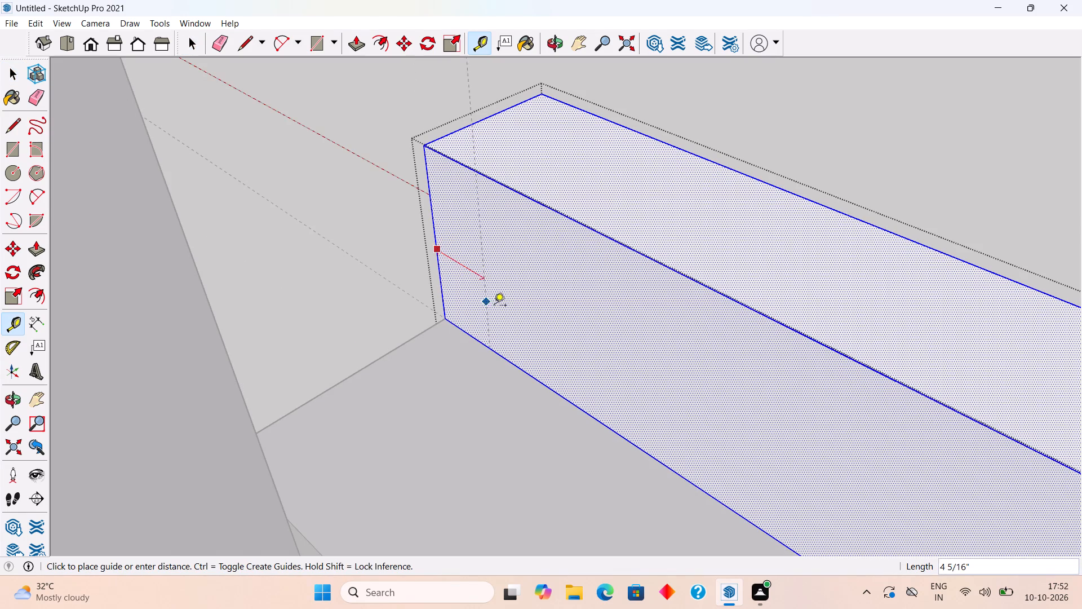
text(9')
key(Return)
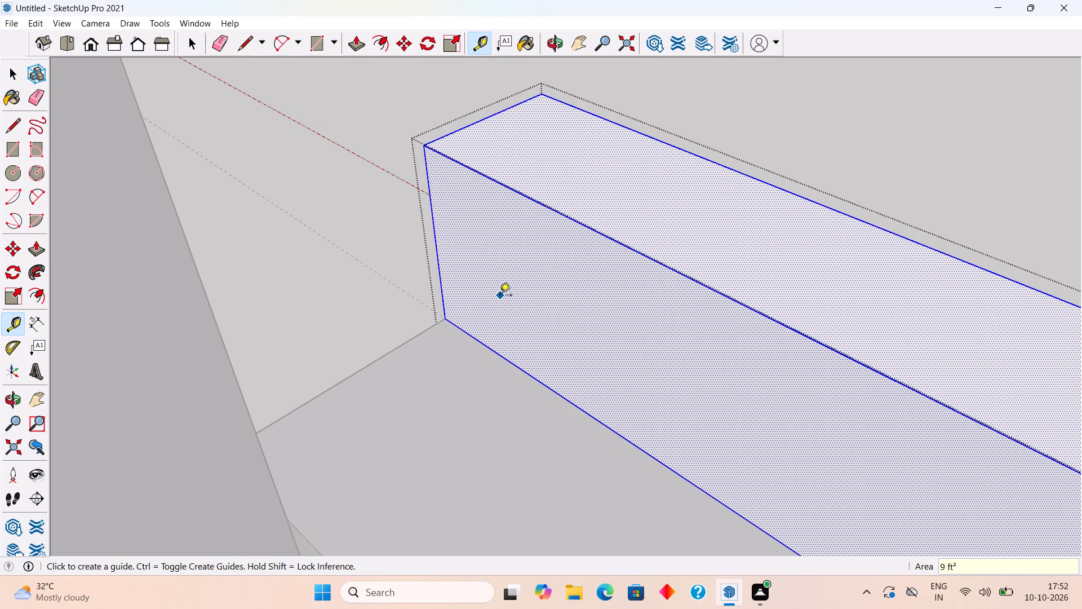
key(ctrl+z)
Split the block's roof-side face with a vertical line along a guide placed 9" from its tower-side end edge.
click(437, 285)
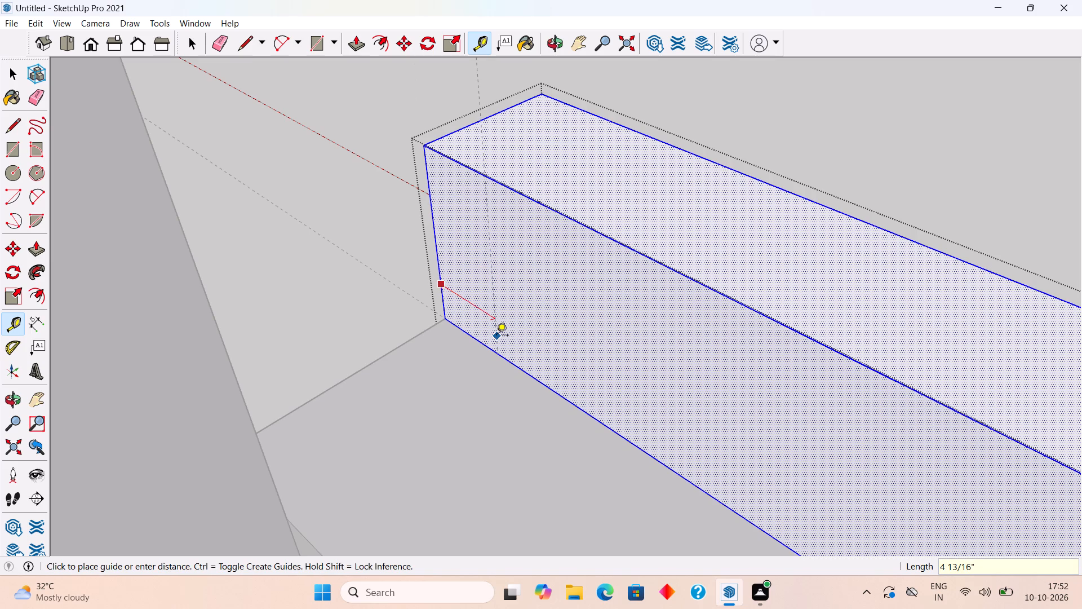
key(9)
key(shift+quotedbl)
key(Return)
key(space)
text(l)
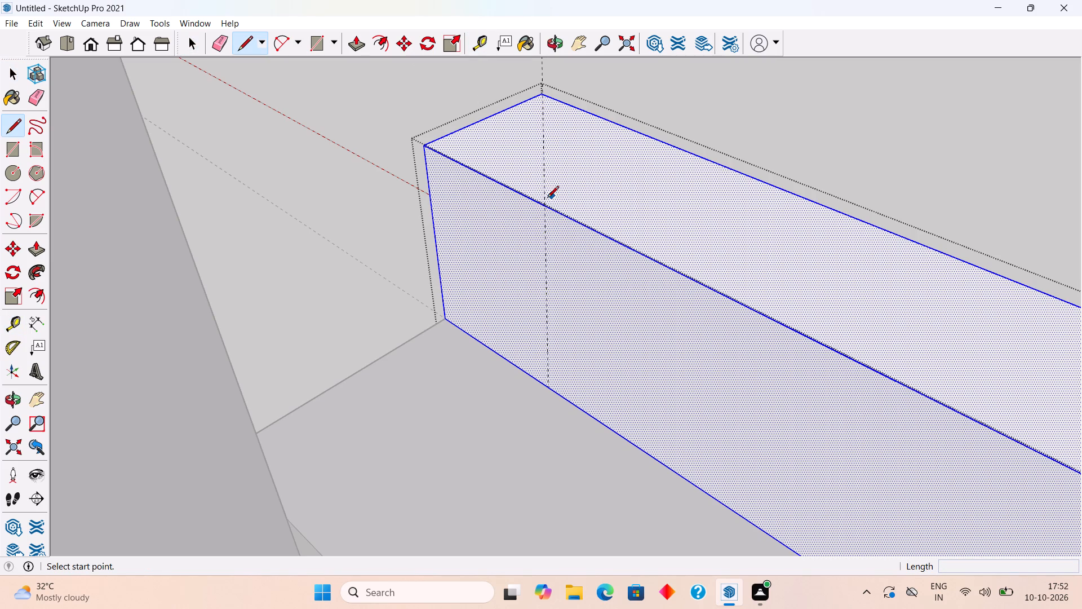
click(547, 204)
click(548, 385)
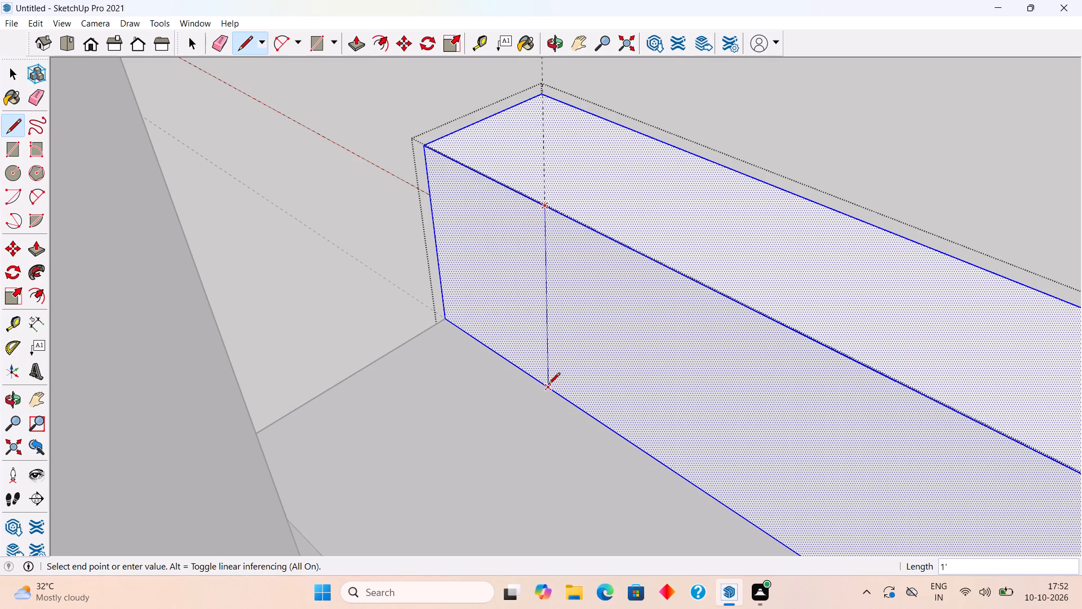
Push/Pull the 9" strip out 1' 3" to the canopy's roof-side edge, making an L-shaped parapet, and leave the group.
key(p)
click(522, 343)
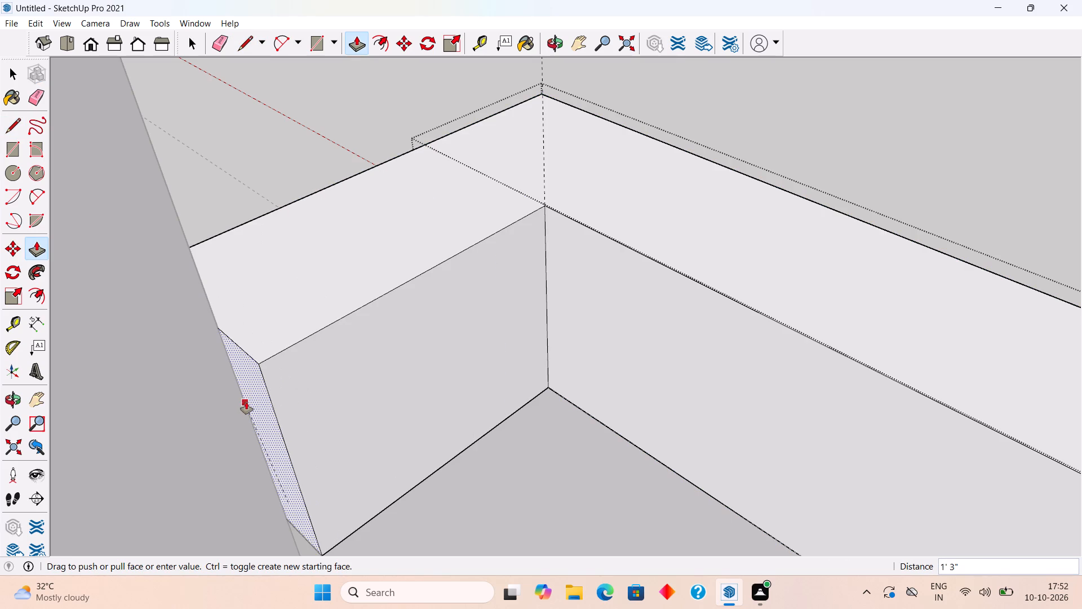
click(239, 388)
key(space)
click(289, 130)
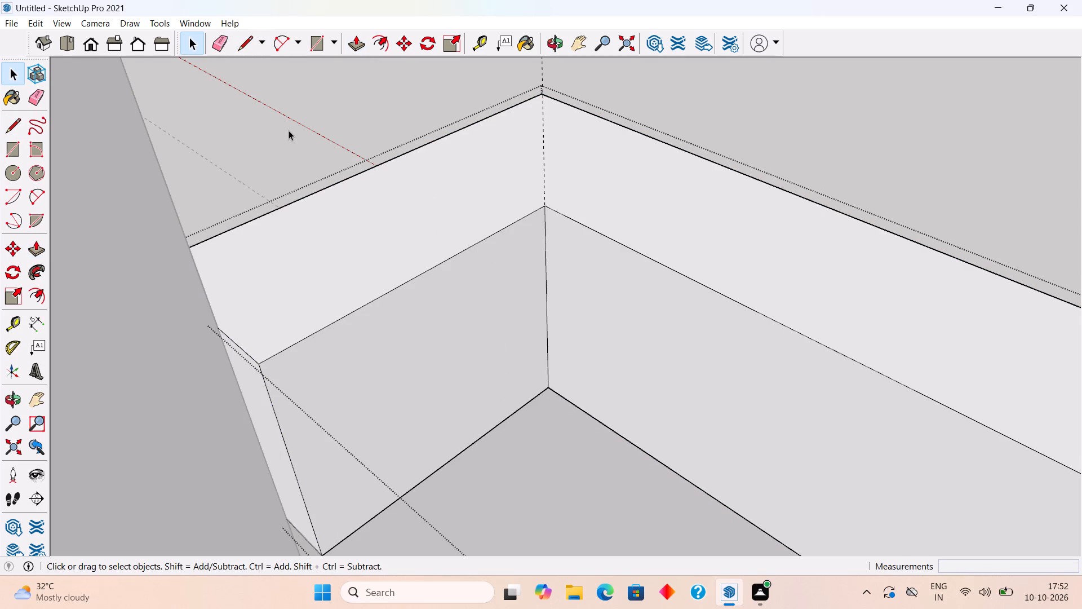
Examine the L-shaped parapet on the canopy and the whole front elevation from several angles.
scroll(481, 499, down, 9)
middle_drag(467, 445, 411, 262)
scroll(410, 259, down, 5)
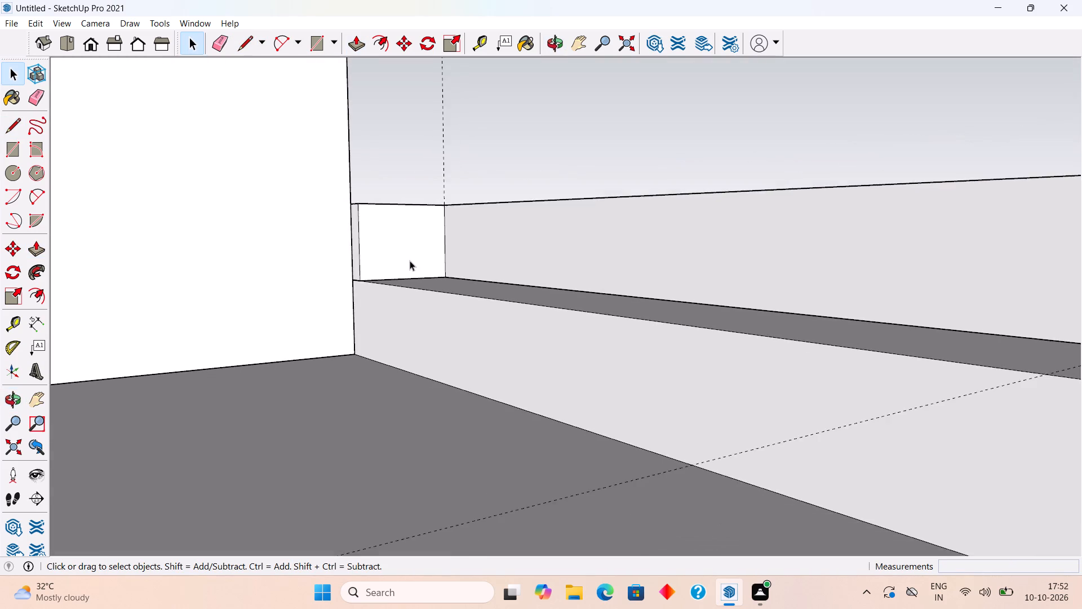
scroll(410, 261, down, 3)
scroll(471, 312, down, 1)
middle_drag(453, 373, 10, 447)
scroll(10, 447, down, 3)
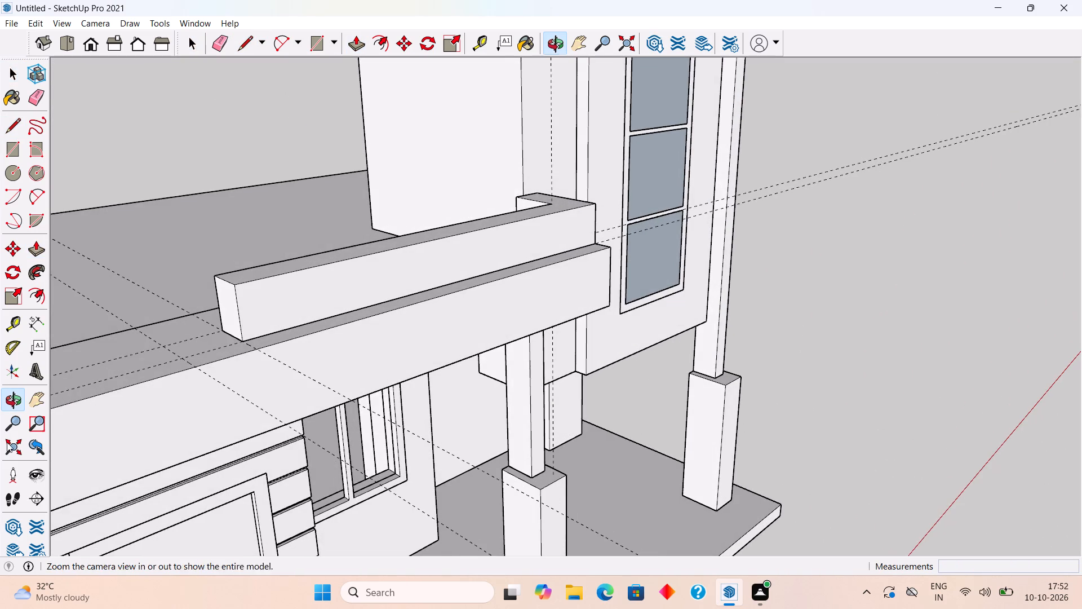
scroll(620, 289, down, 14)
middle_drag(459, 380, 295, 319)
scroll(295, 319, up, 3)
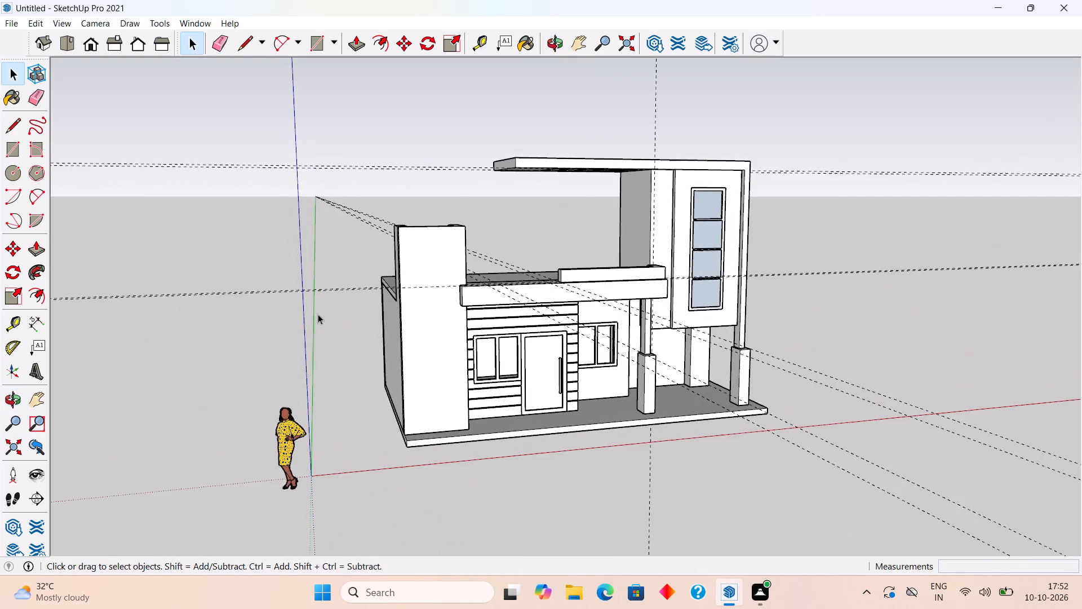
scroll(640, 239, up, 7)
middle_drag(635, 288, 562, 410)
scroll(361, 393, up, 3)
scroll(366, 369, down, 8)
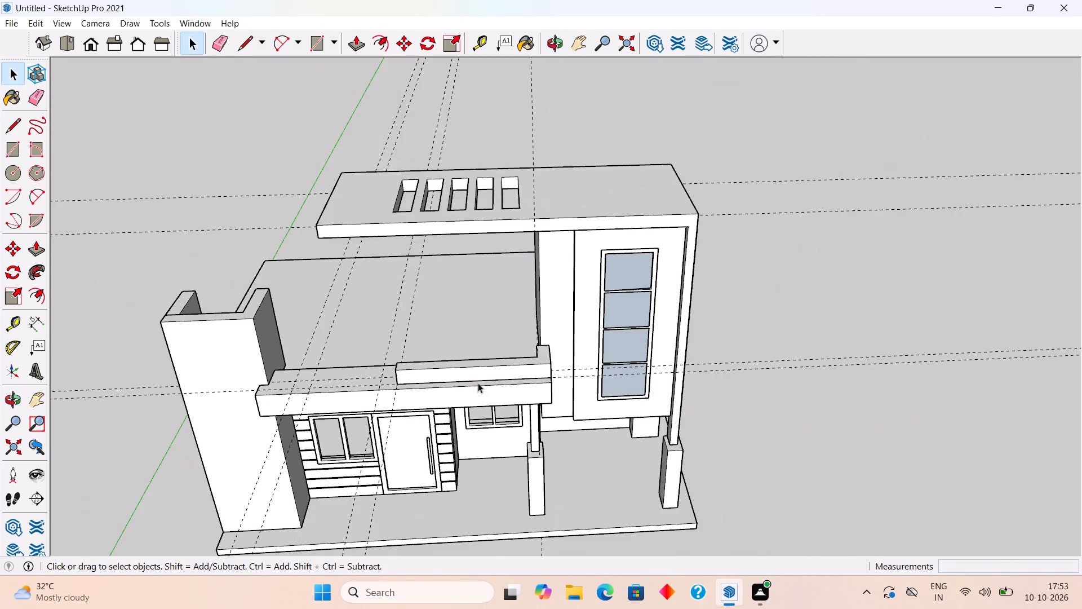
middle_drag(472, 365, 546, 288)
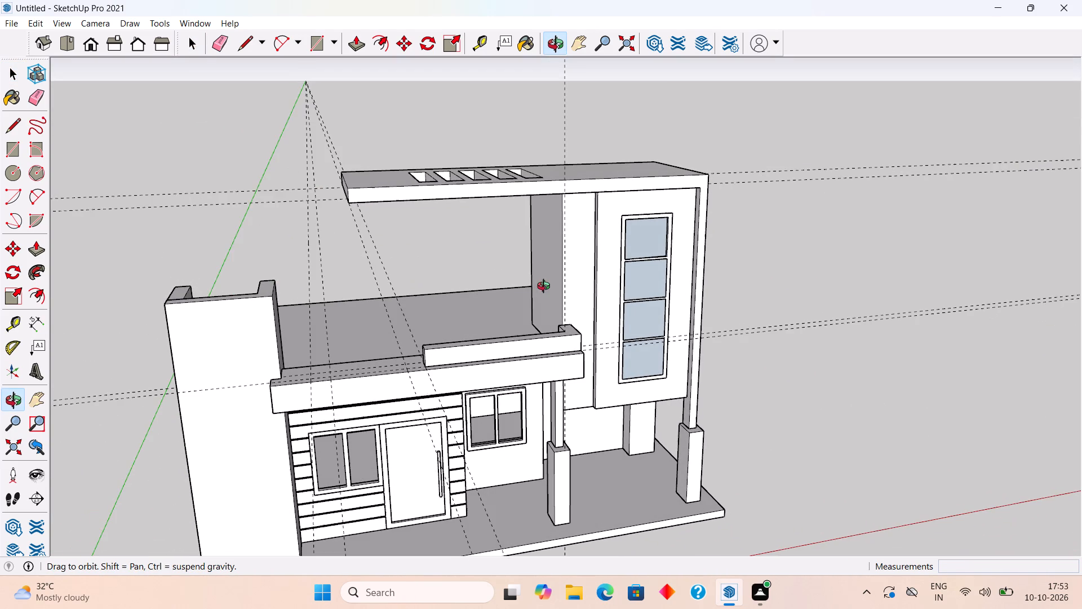
middle_drag(546, 288, 546, 288)
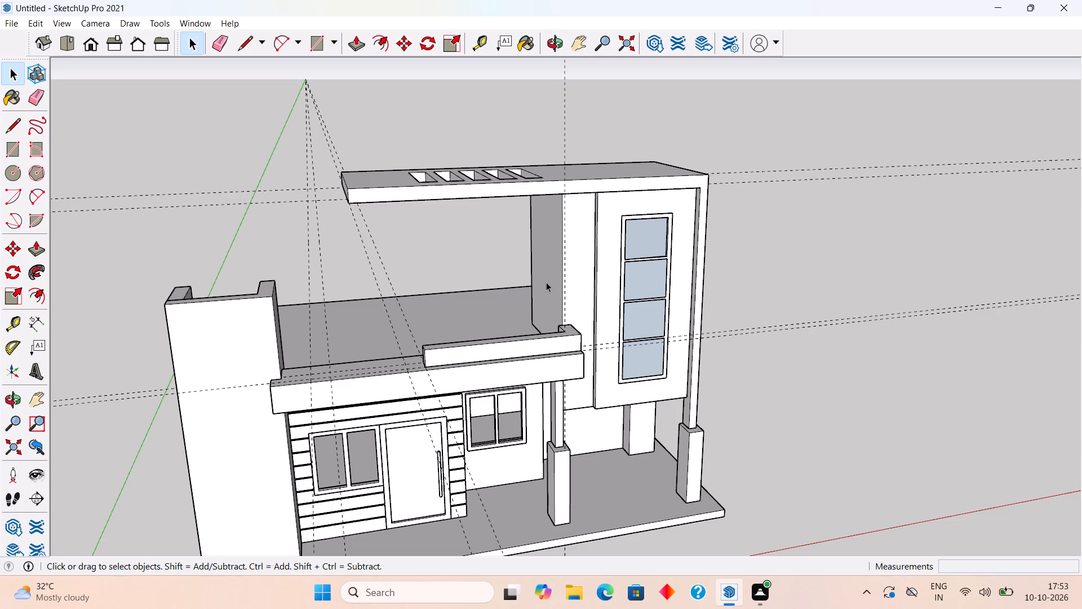
middle_drag(545, 277, 570, 304)
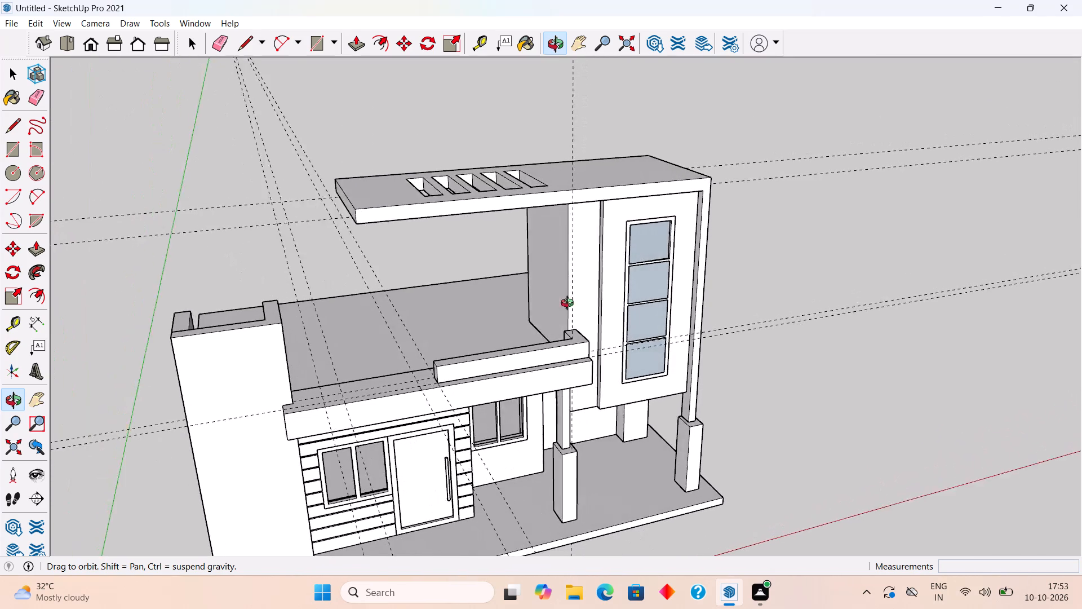
middle_drag(570, 304, 537, 398)
Inside the parapet group, draw a 9" line across the top face from the L's inner corner to the front edge.
scroll(538, 399, up, 1)
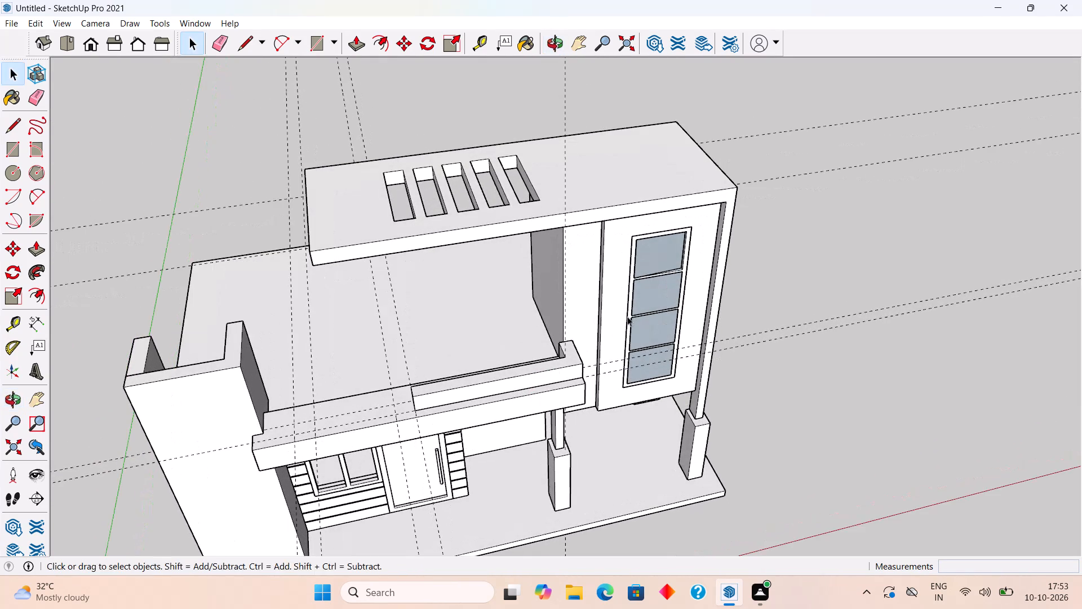
scroll(605, 363, up, 5)
scroll(551, 365, up, 10)
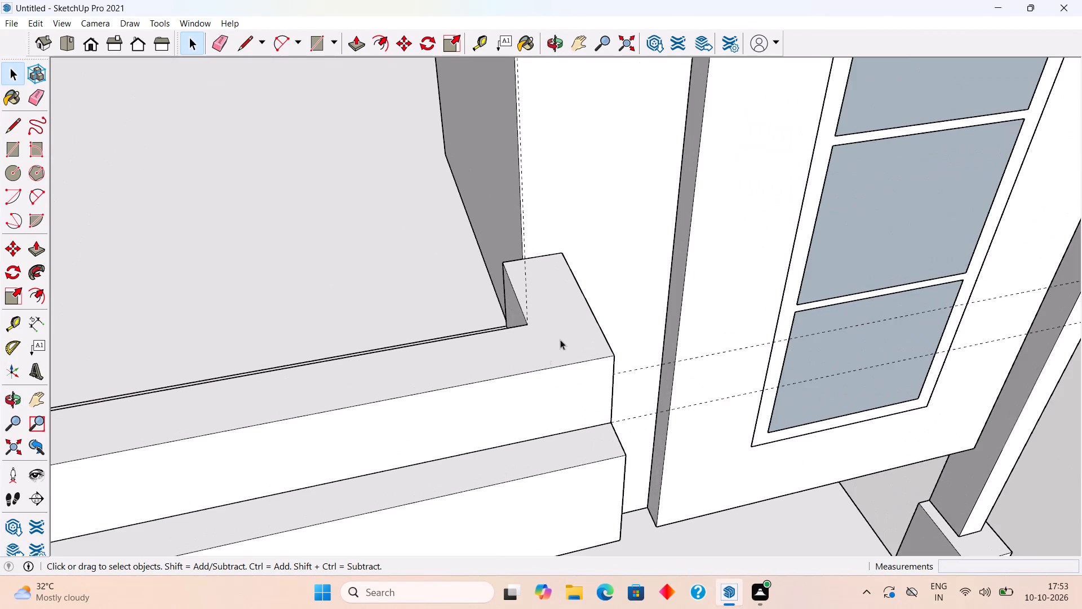
triple_click(573, 328)
key(l)
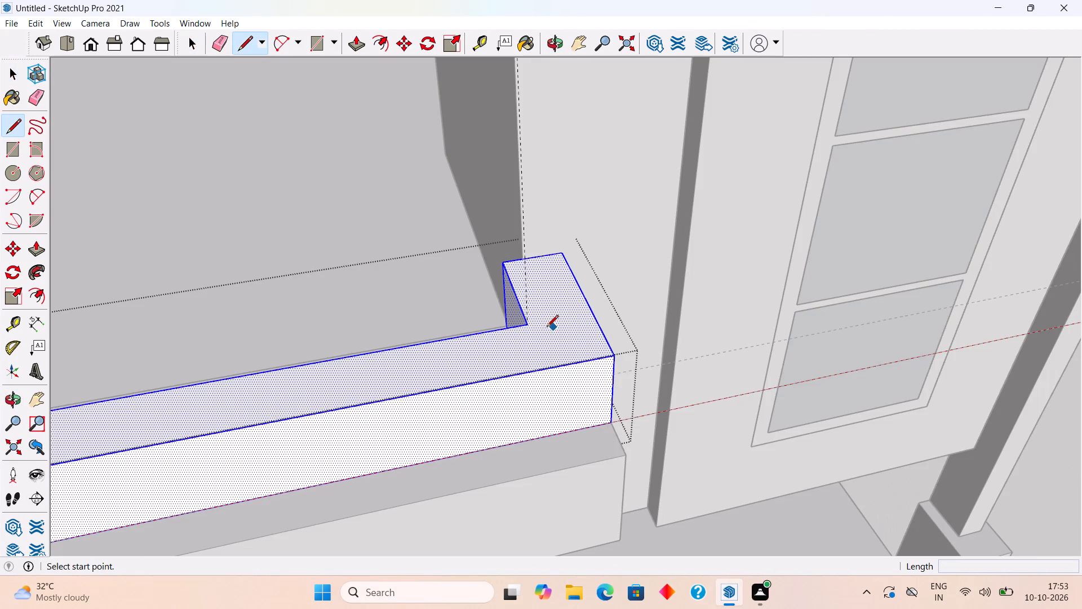
click(524, 320)
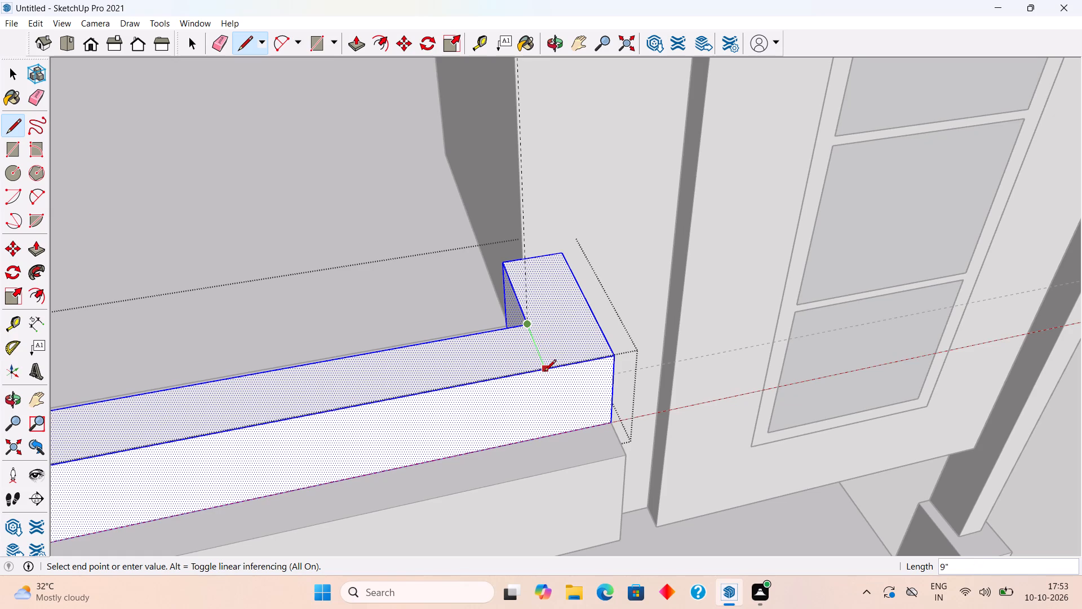
click(544, 372)
key(space)
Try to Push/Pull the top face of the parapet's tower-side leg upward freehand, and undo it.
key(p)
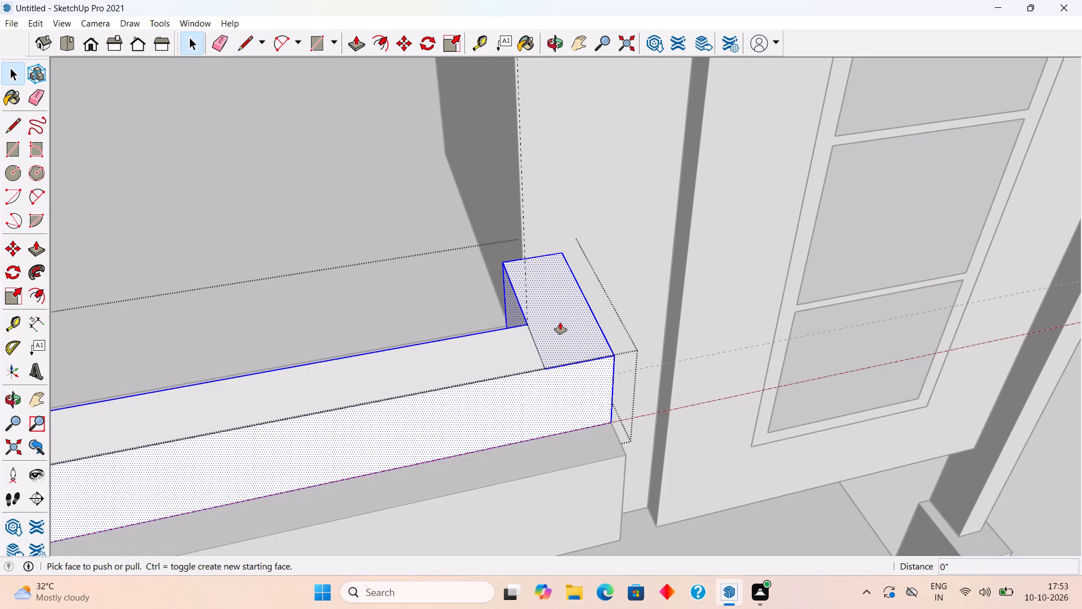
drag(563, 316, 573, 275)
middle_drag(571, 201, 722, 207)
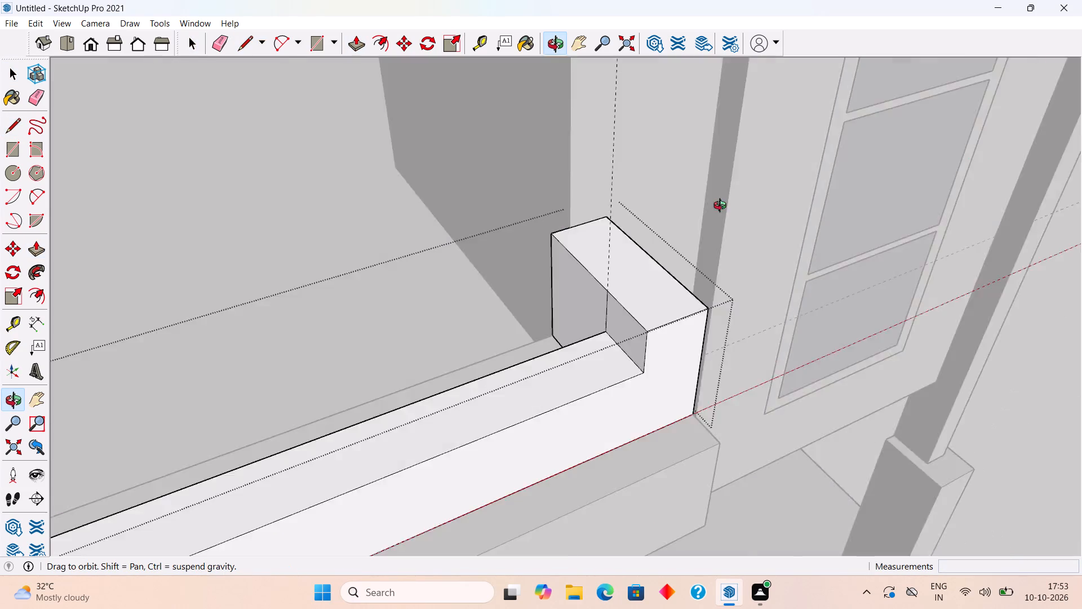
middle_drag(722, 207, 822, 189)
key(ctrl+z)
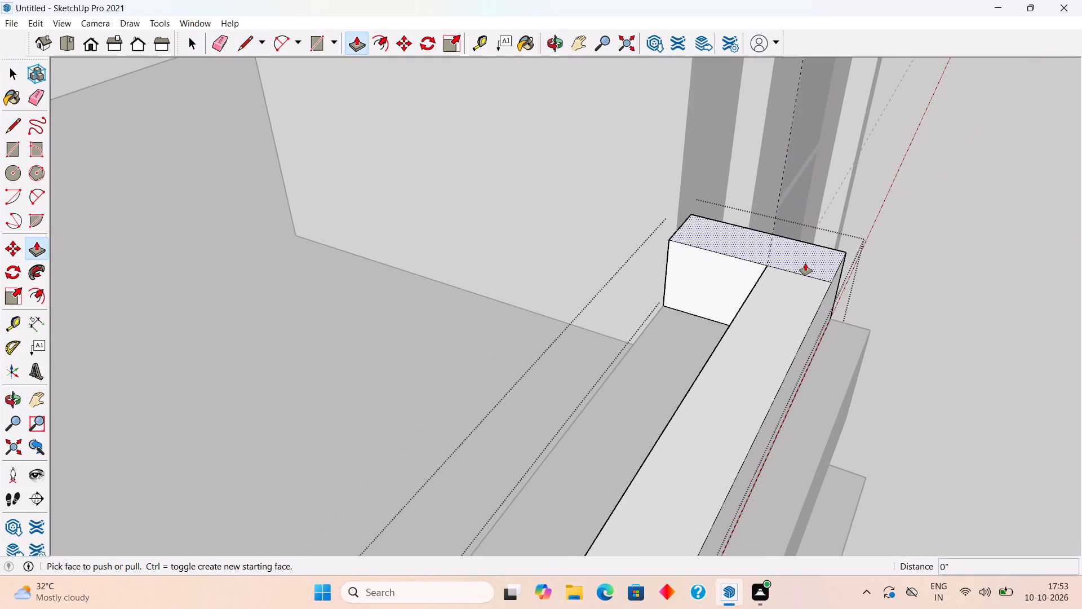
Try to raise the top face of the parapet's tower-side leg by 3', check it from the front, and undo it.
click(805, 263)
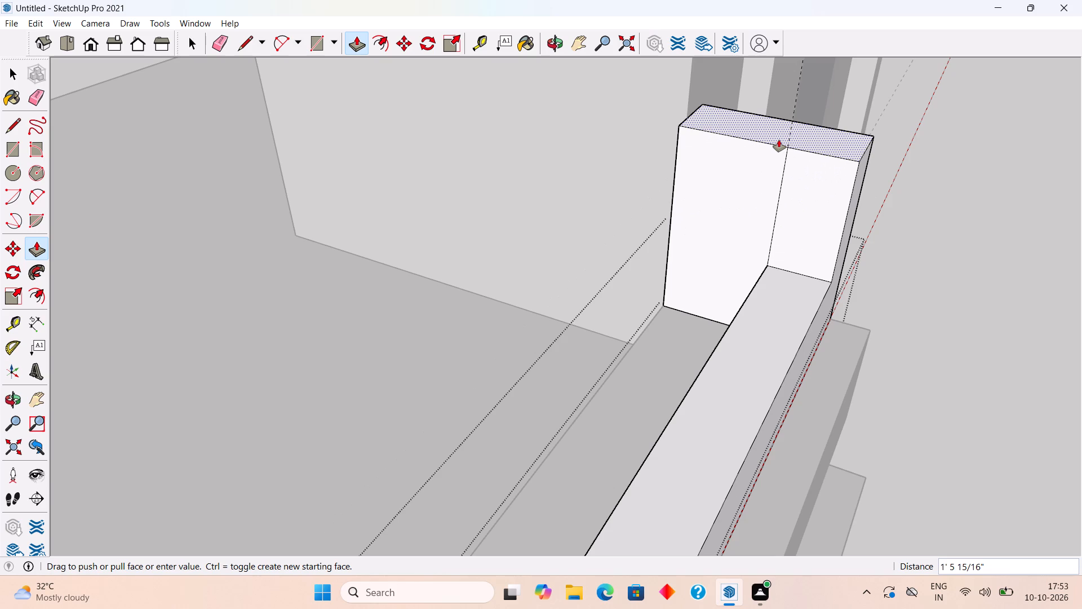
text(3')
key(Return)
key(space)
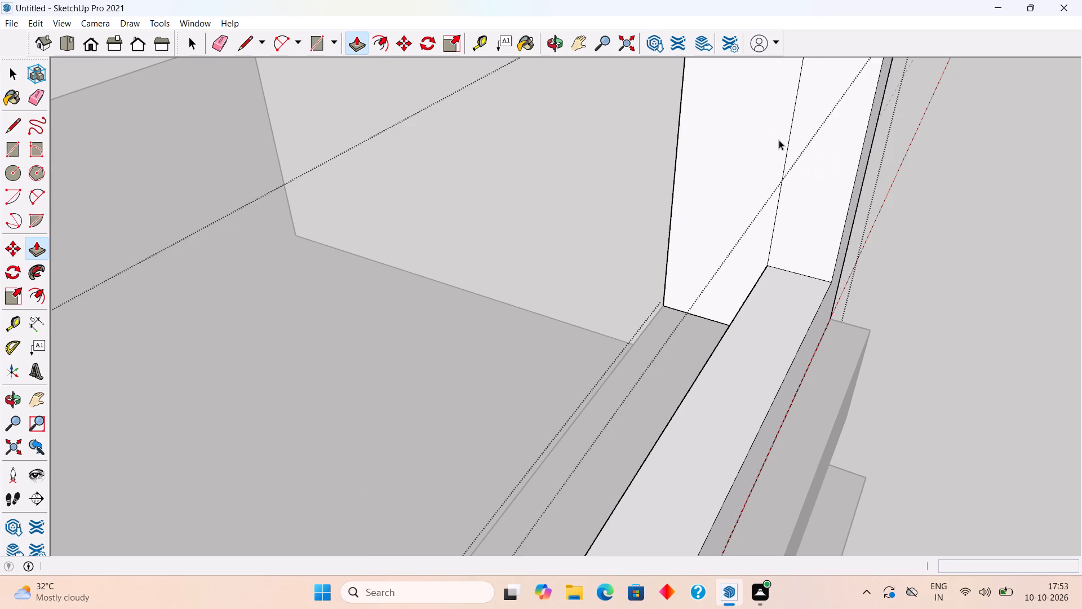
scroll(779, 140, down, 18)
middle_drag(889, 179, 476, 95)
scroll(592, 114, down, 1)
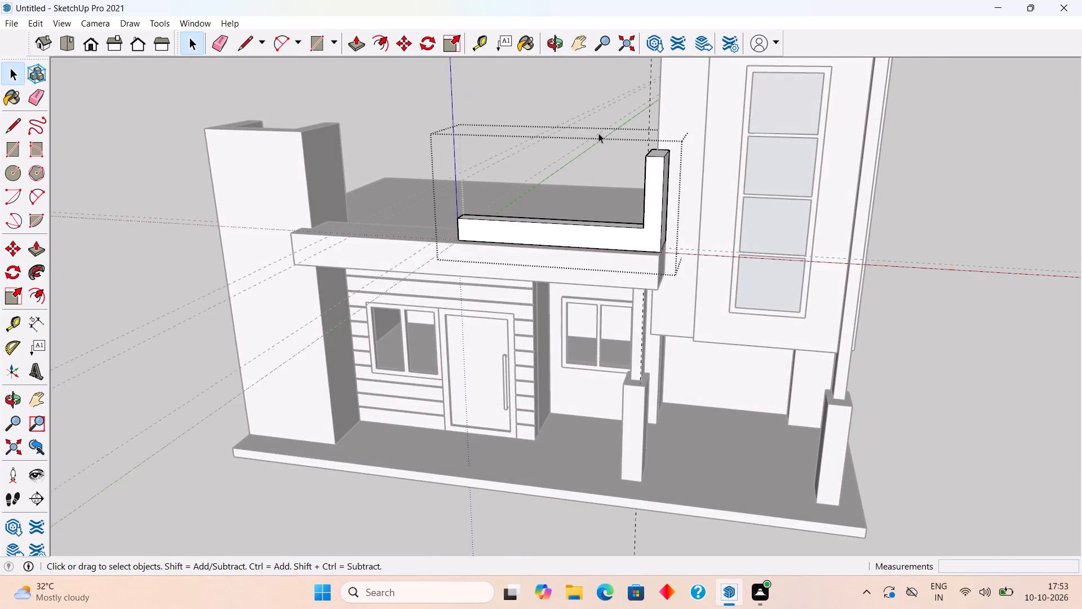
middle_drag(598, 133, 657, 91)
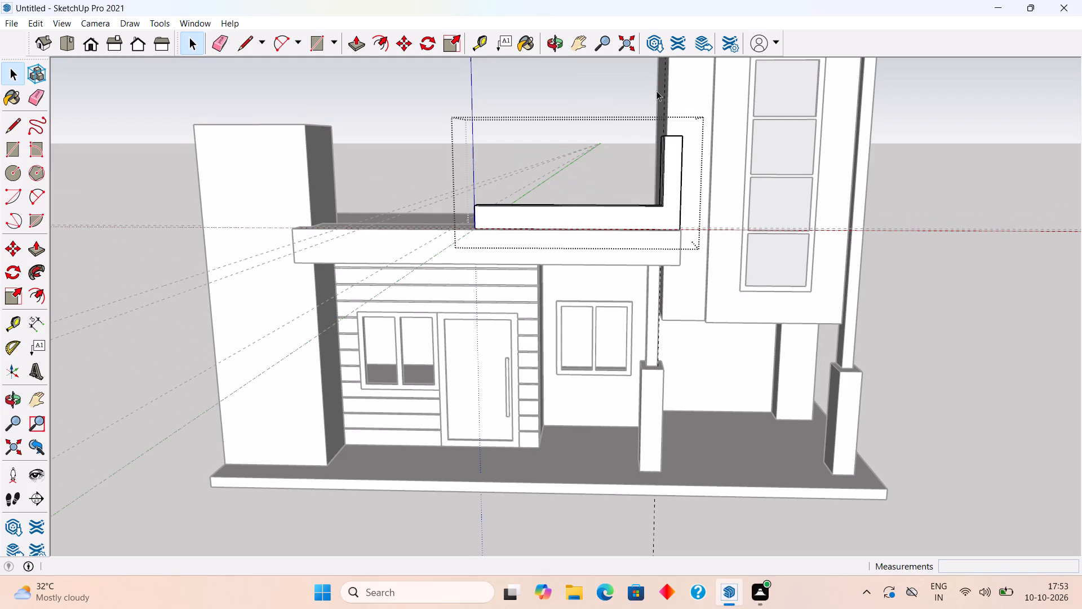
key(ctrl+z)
Push/Pull the top face of the parapet's tower-side leg up 2'.
middle_drag(673, 96, 687, 316)
scroll(690, 328, up, 7)
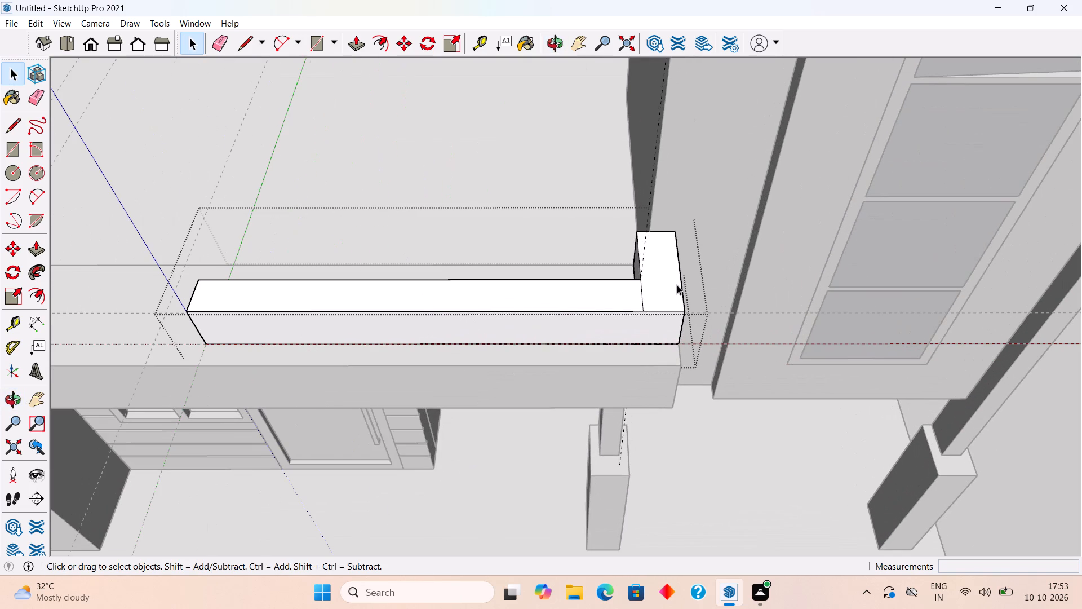
click(677, 280)
key(p)
click(677, 280)
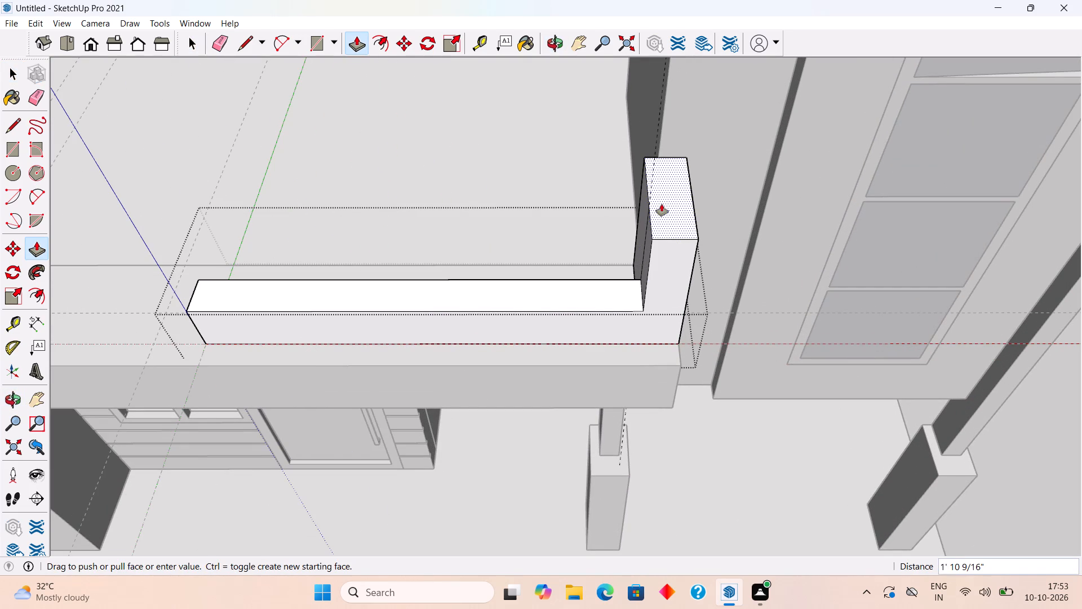
text(2')
key(Return)
key(space)
Examine the raised parapet end against the whole front elevation, and leave the group.
scroll(662, 204, down, 12)
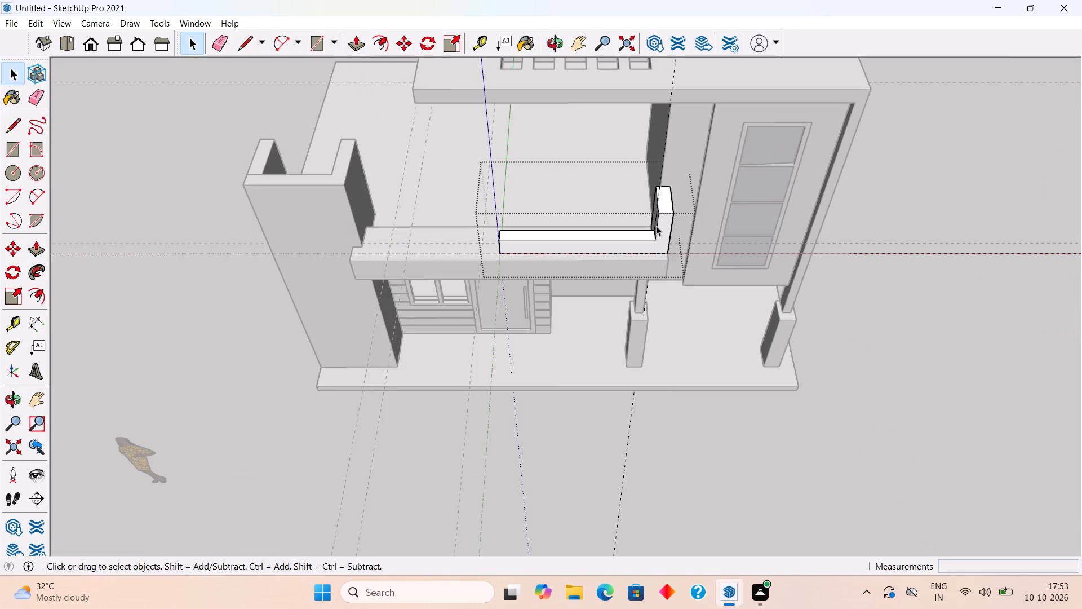
middle_drag(666, 237, 685, 48)
scroll(685, 48, down, 4)
scroll(651, 111, down, 17)
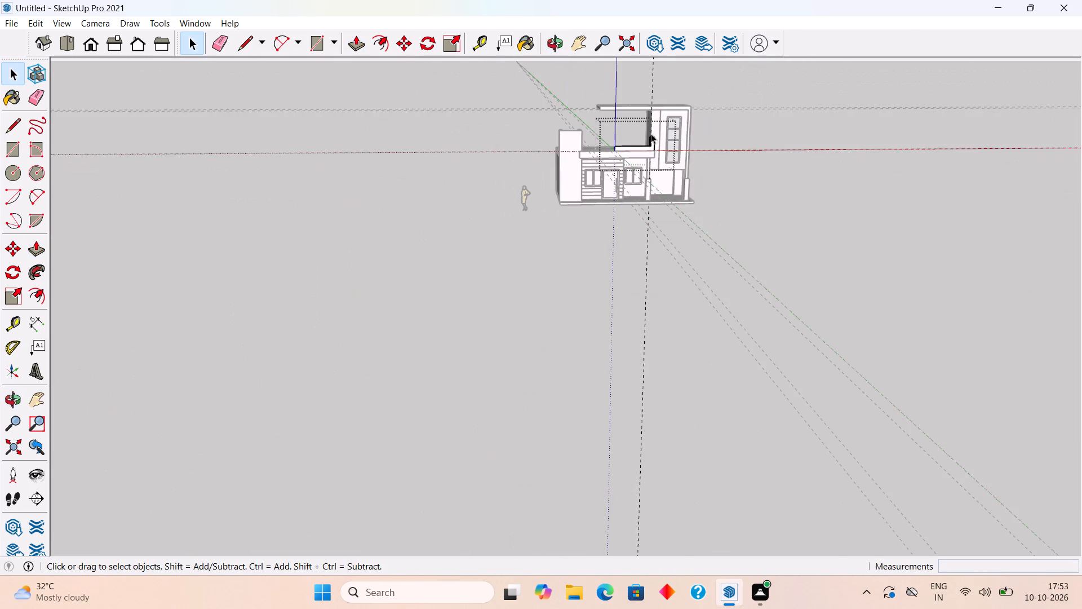
scroll(652, 73, up, 16)
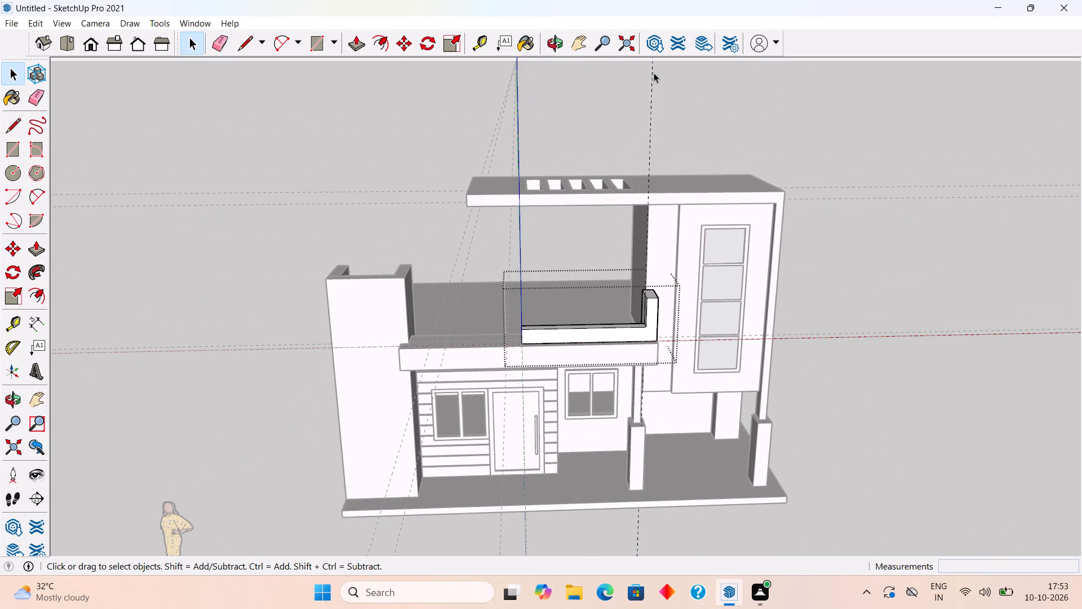
scroll(654, 73, up, 1)
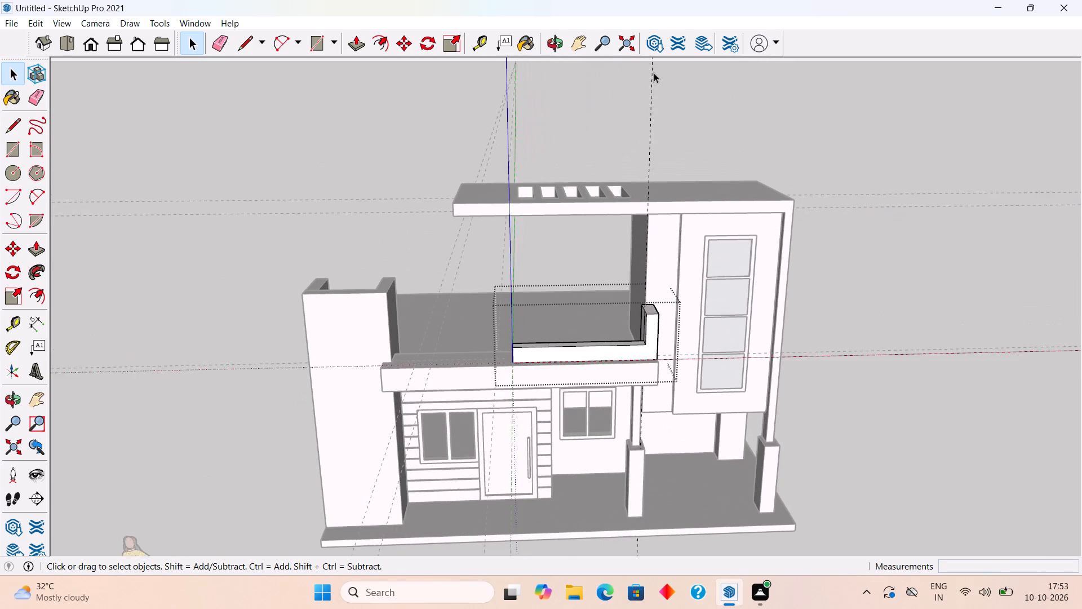
scroll(654, 73, up, 1)
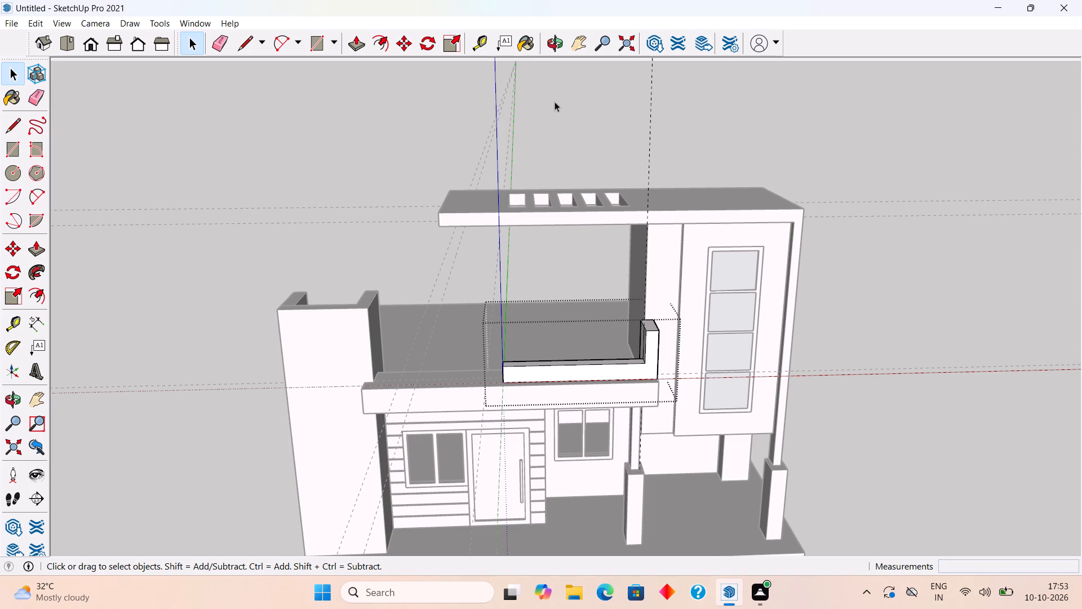
scroll(555, 101, up, 2)
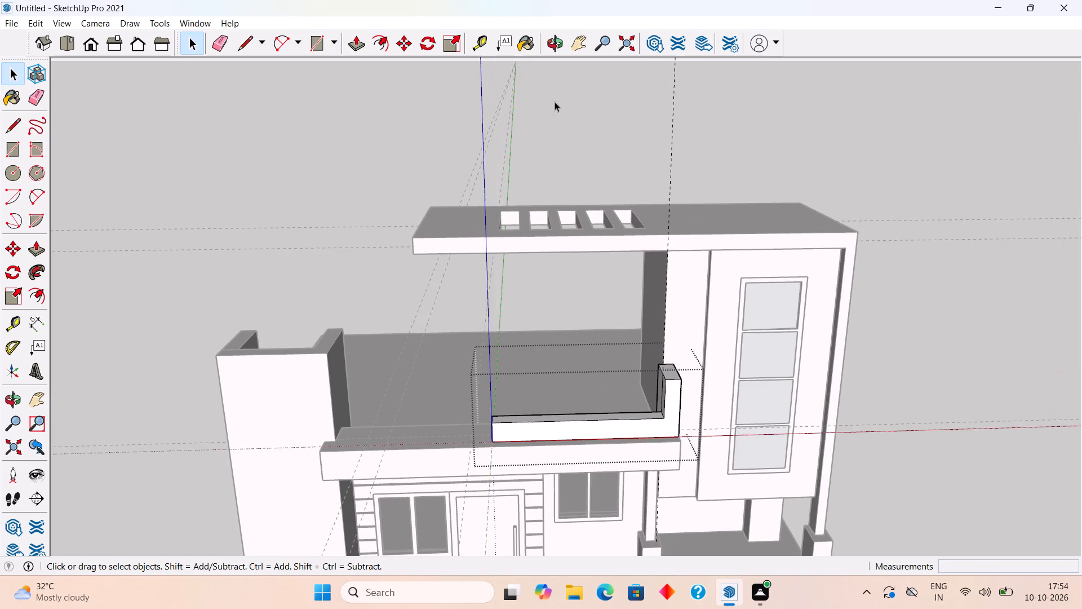
scroll(555, 101, up, 2)
scroll(555, 101, down, 4)
click(555, 99)
Delete the leftover vertical edge on the inner side face of the raised parapet end, and leave the group.
middle_drag(645, 277, 685, 265)
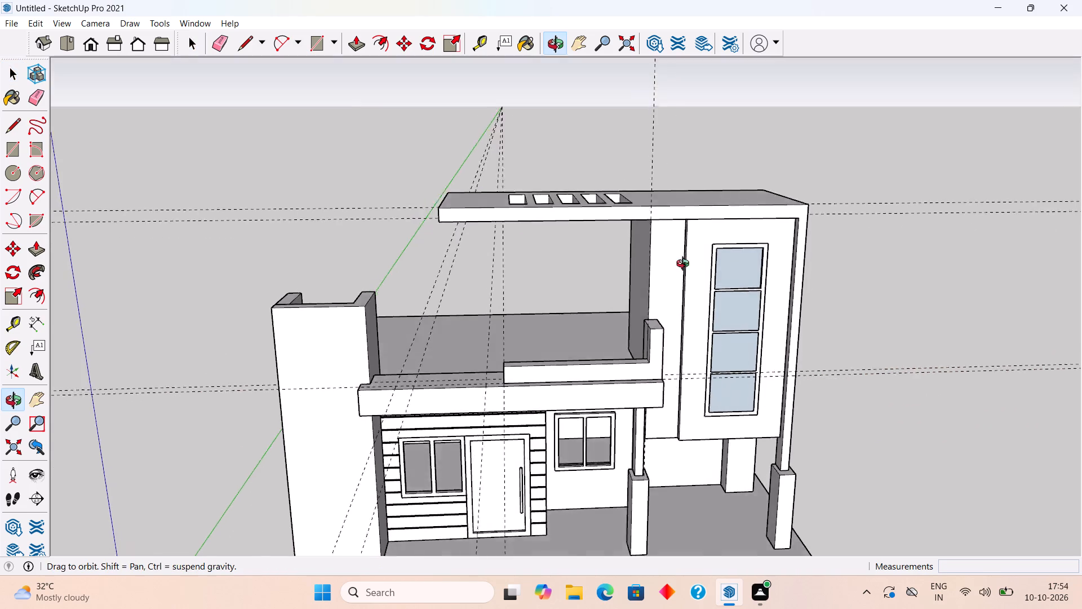
middle_drag(685, 265, 872, 302)
scroll(766, 327, up, 5)
scroll(602, 329, up, 7)
middle_drag(672, 328, 750, 339)
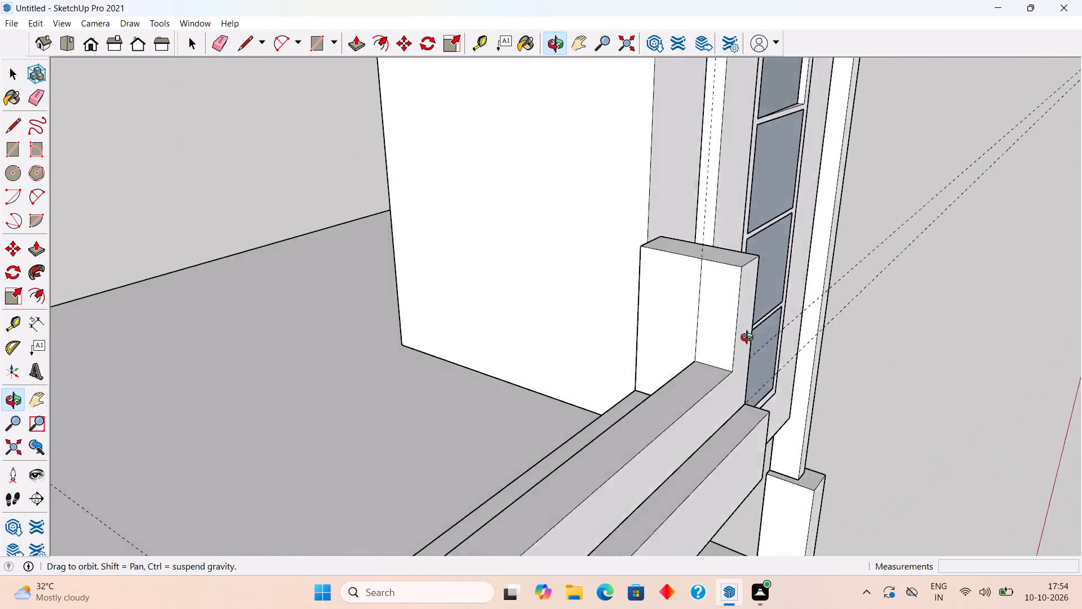
middle_drag(750, 339, 789, 386)
scroll(743, 353, up, 5)
click(735, 328)
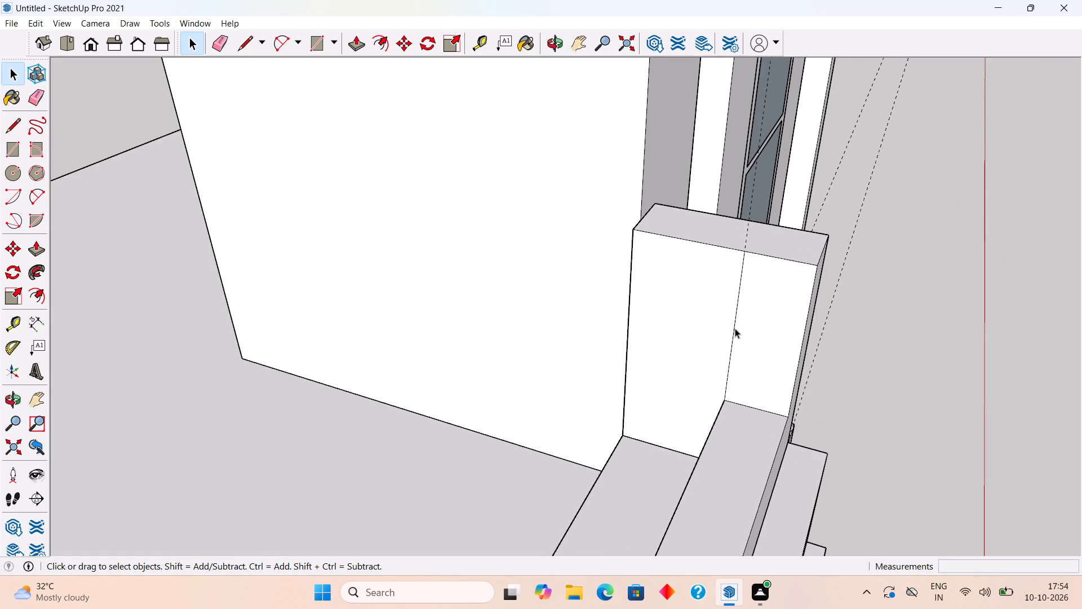
click(735, 328)
triple_click(735, 328)
click(735, 328)
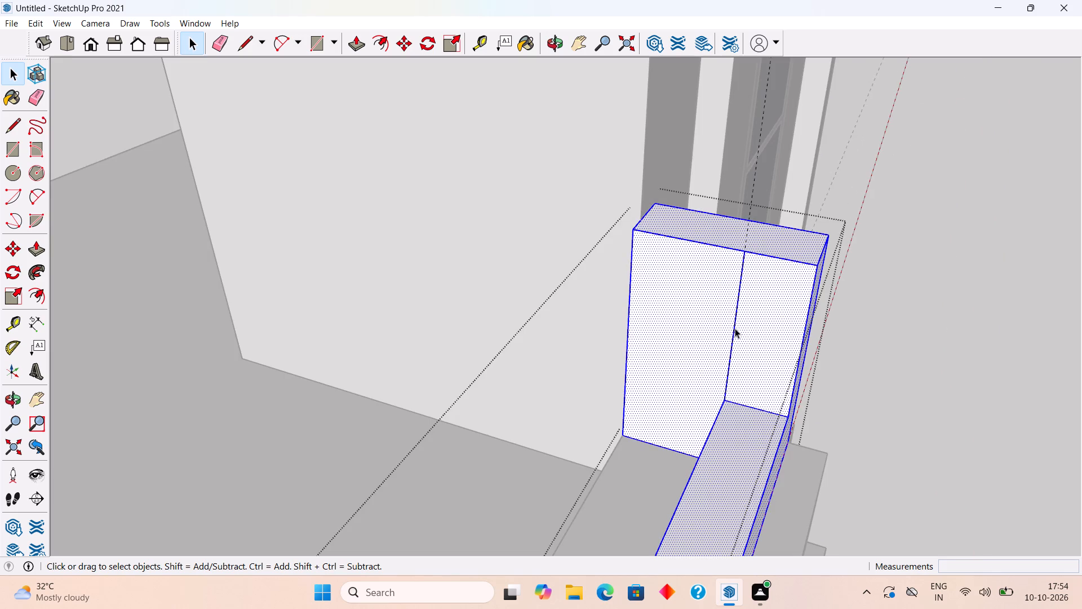
double_click(733, 334)
click(733, 334)
triple_click(733, 334)
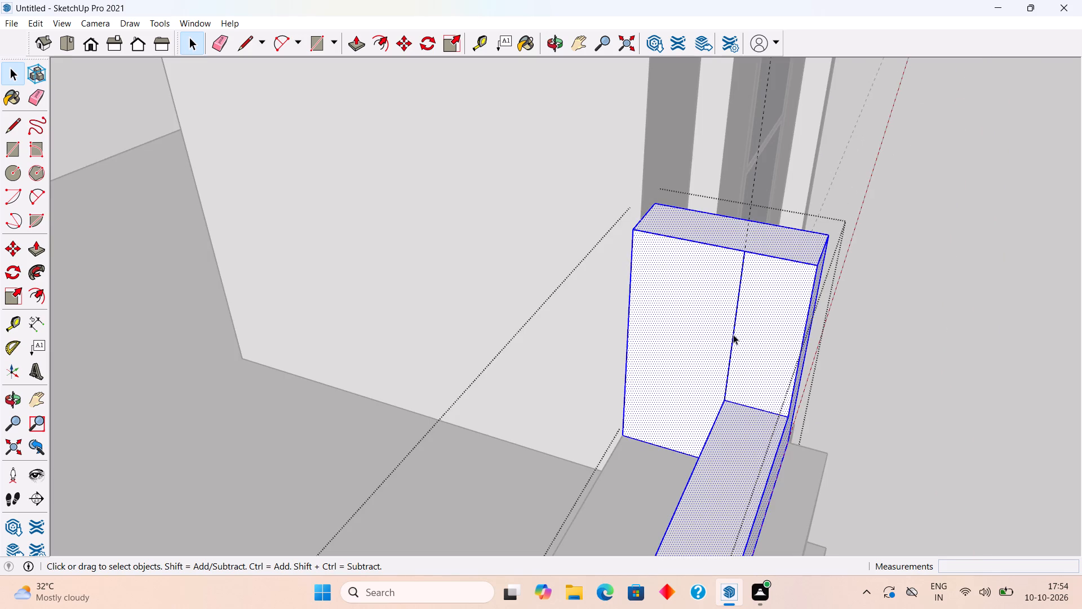
click(733, 335)
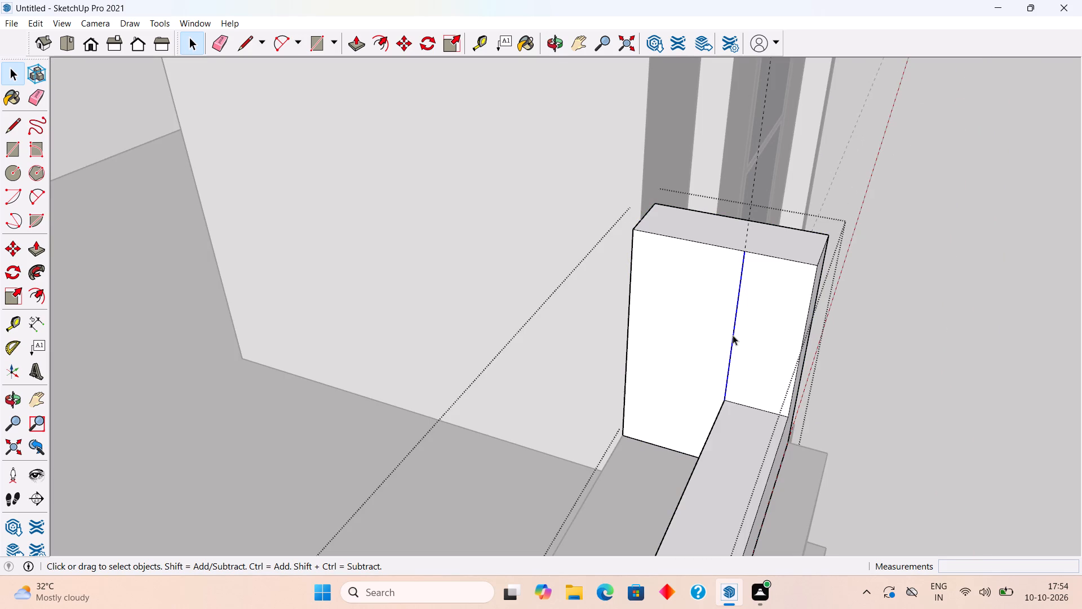
key(Delete)
scroll(760, 325, down, 4)
click(849, 293)
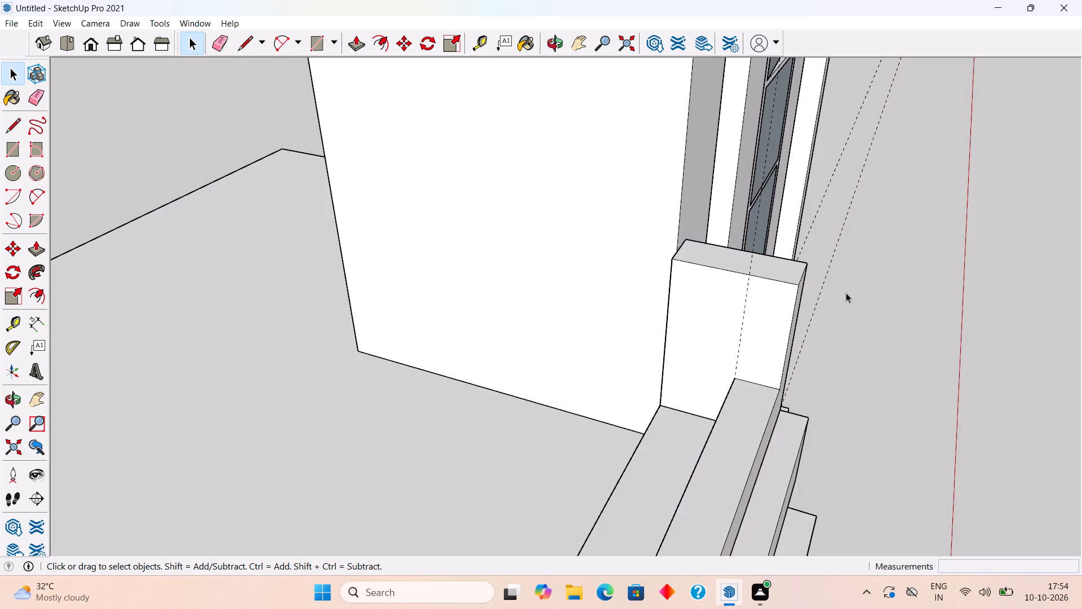
Examine the raised parapet end's proportions against the canopy, window tower and roof slab from the front.
scroll(845, 293, down, 1)
middle_drag(836, 294, 640, 208)
scroll(640, 208, down, 8)
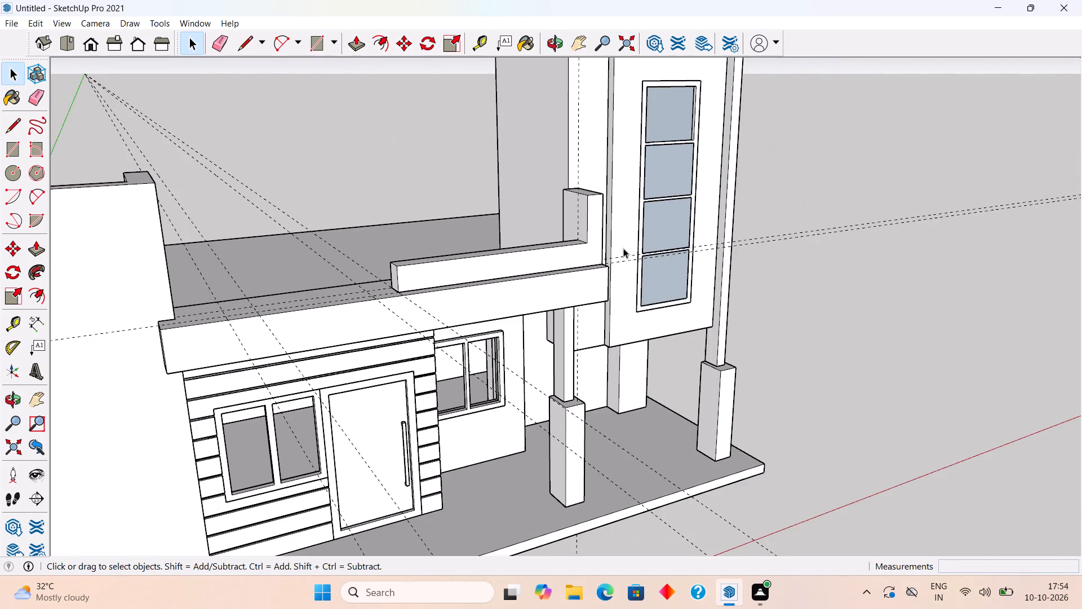
middle_drag(619, 248, 595, 245)
scroll(595, 245, down, 8)
middle_drag(632, 225, 498, 192)
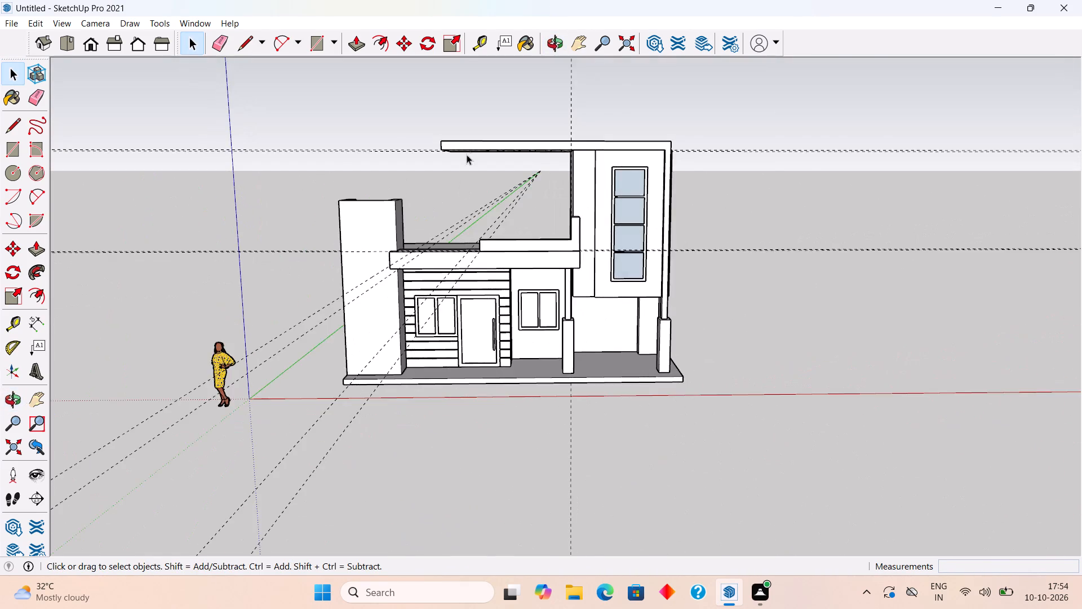
scroll(470, 151, up, 5)
scroll(543, 201, up, 3)
middle_drag(544, 202, 593, 226)
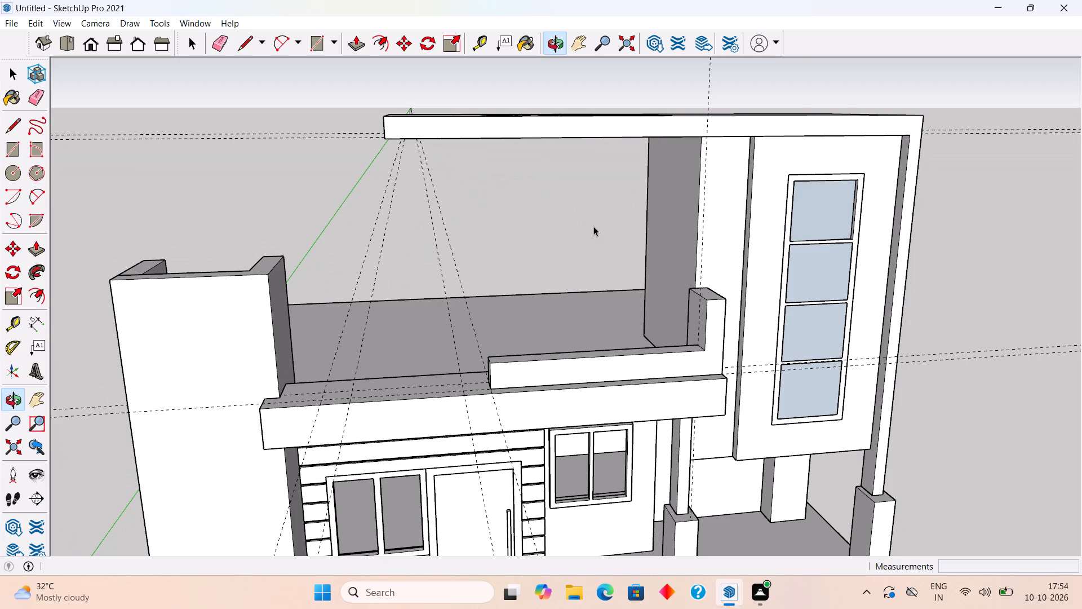
scroll(593, 226, up, 1)
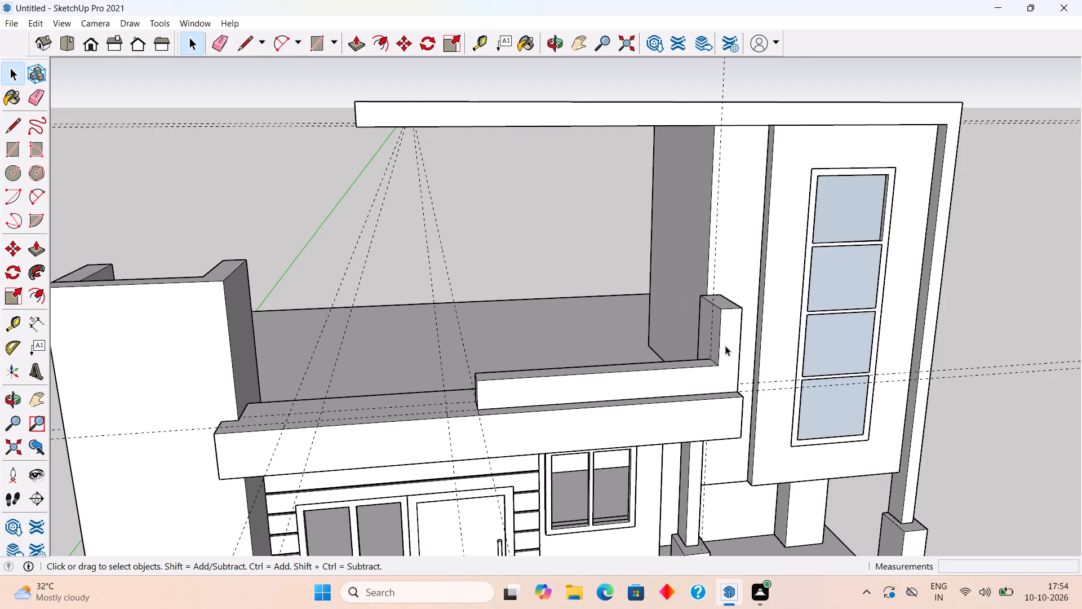
middle_drag(742, 330, 758, 285)
scroll(730, 293, up, 5)
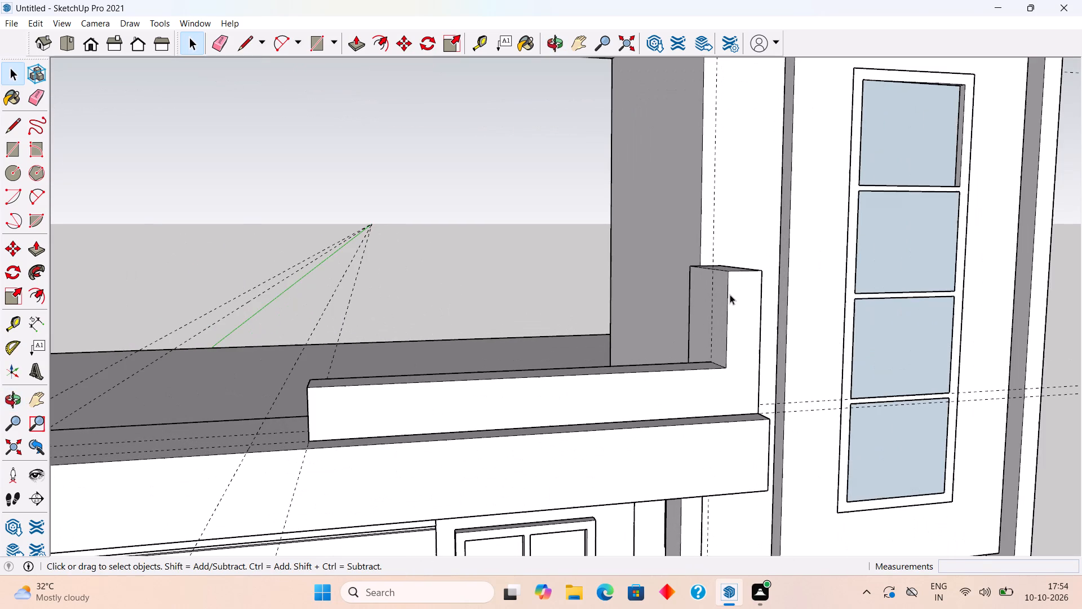
scroll(730, 294, down, 2)
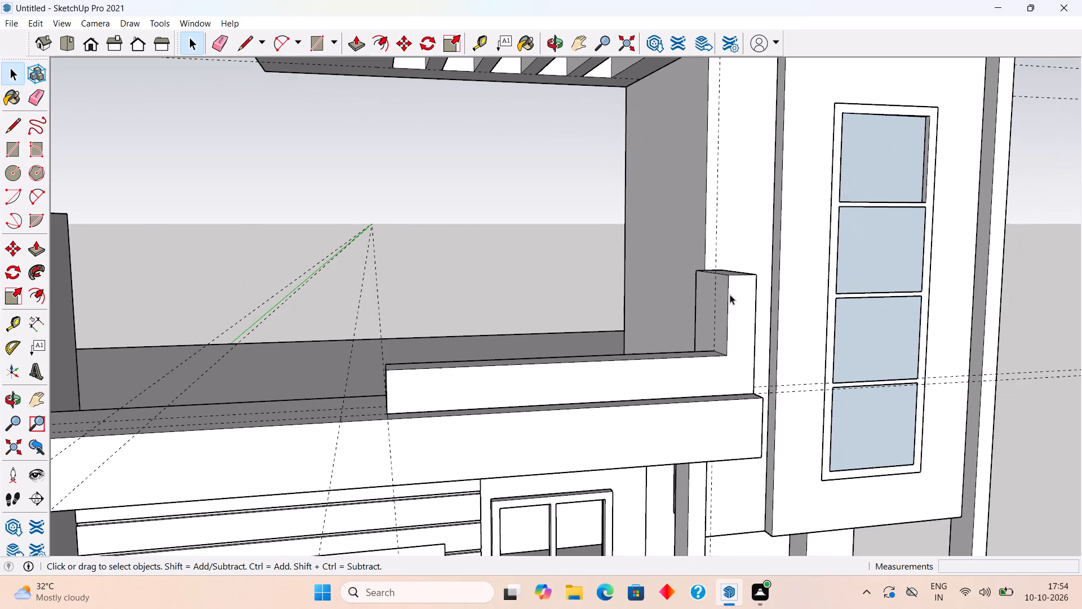
Open the parapet group and Push/Pull the raised end's top face up another 6".
middle_drag(719, 310, 668, 462)
scroll(724, 375, up, 5)
triple_click(711, 387)
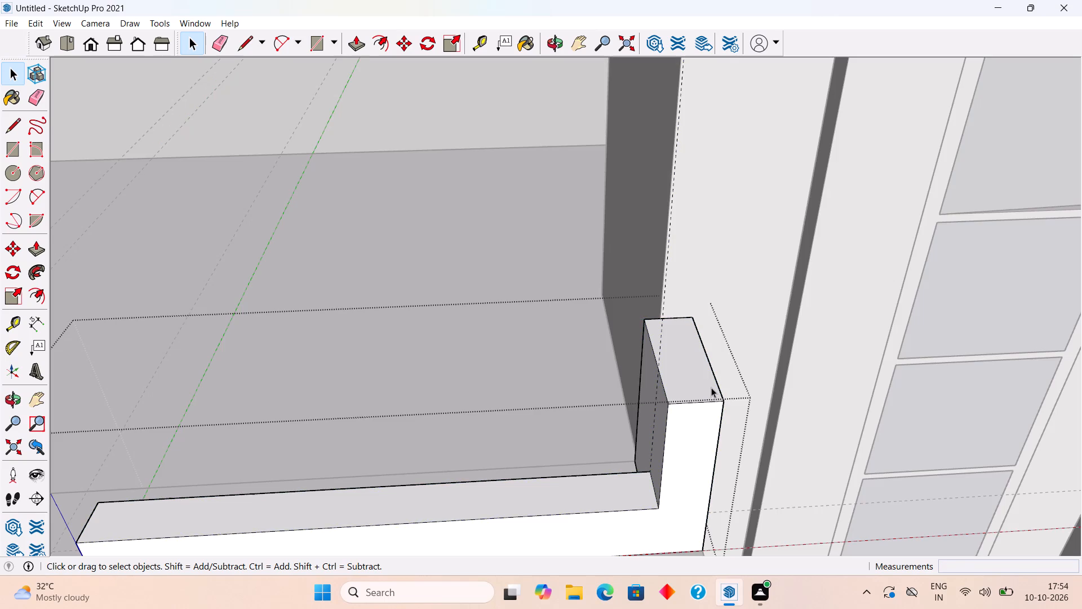
key(p)
click(711, 387)
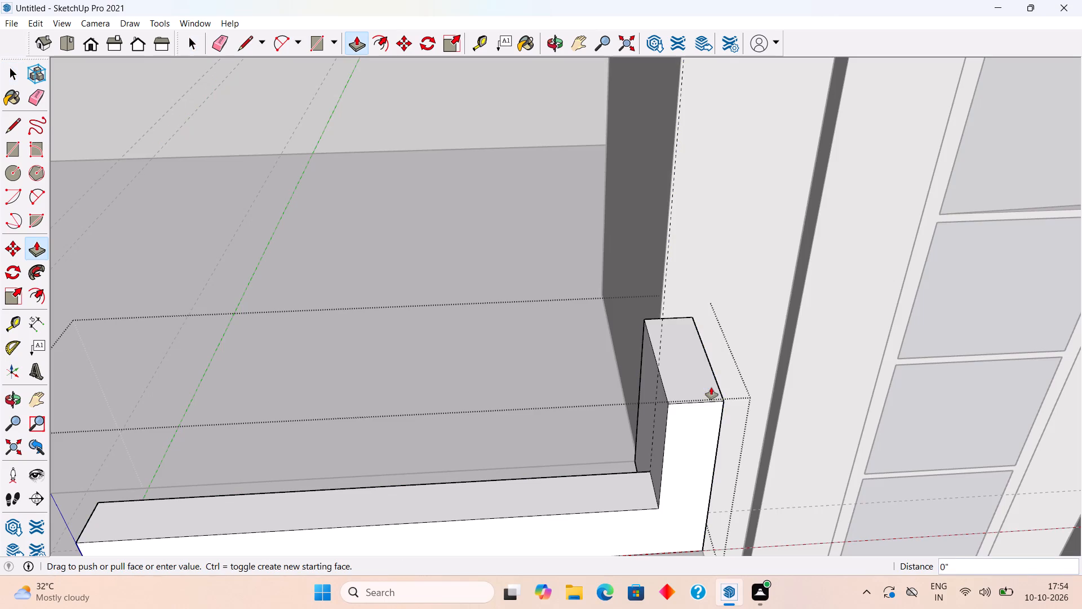
text(6")
key(Return)
key(space)
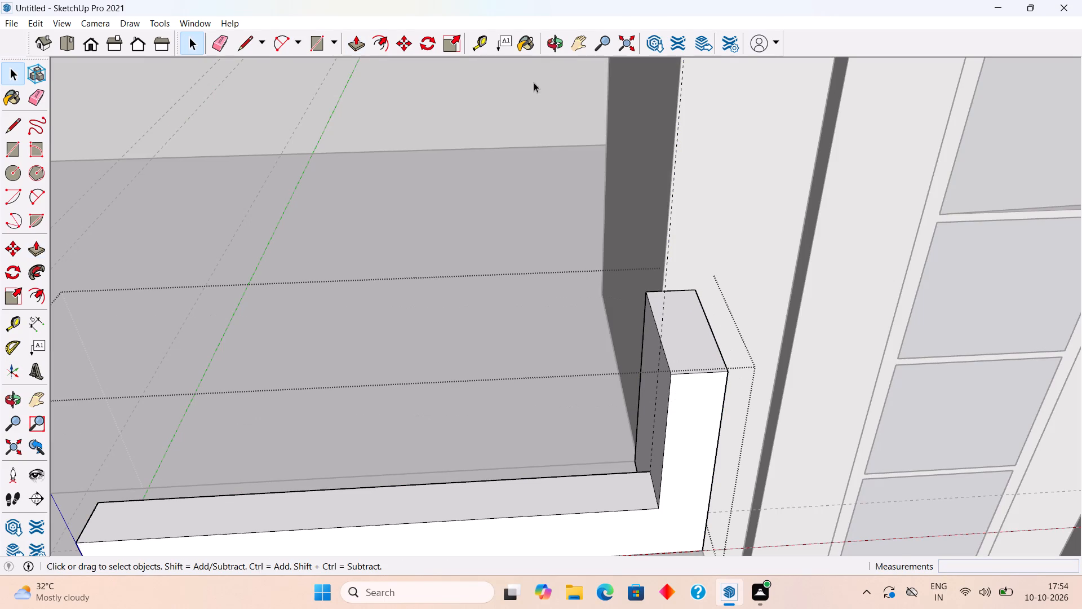
Place a guide 6" below the top edge of the raised end's inner side face and draw an edge along it across the face.
middle_drag(712, 309, 960, 302)
scroll(789, 253, up, 2)
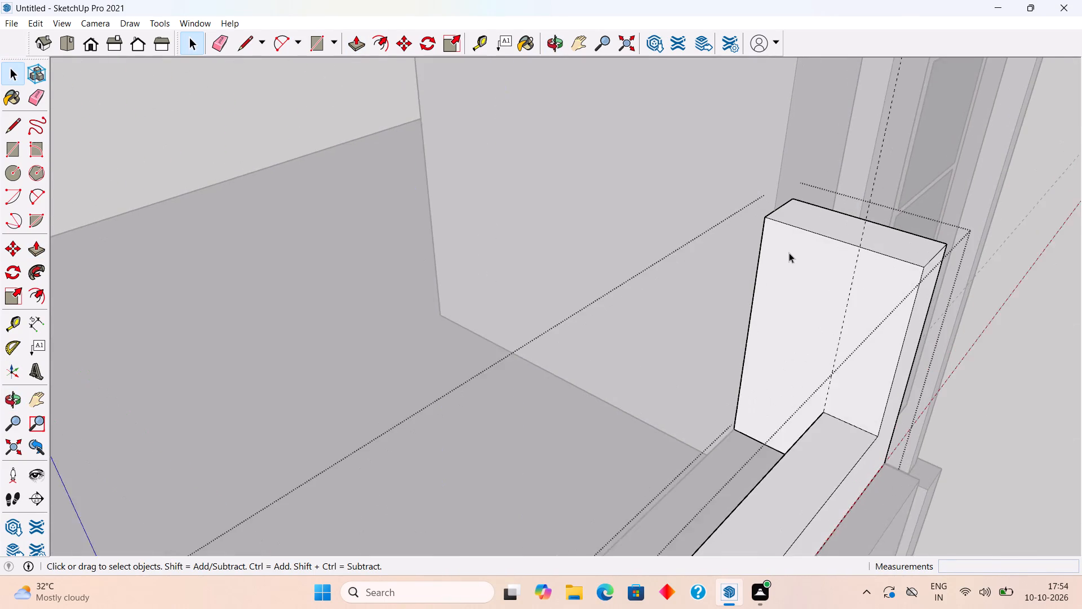
scroll(789, 253, up, 2)
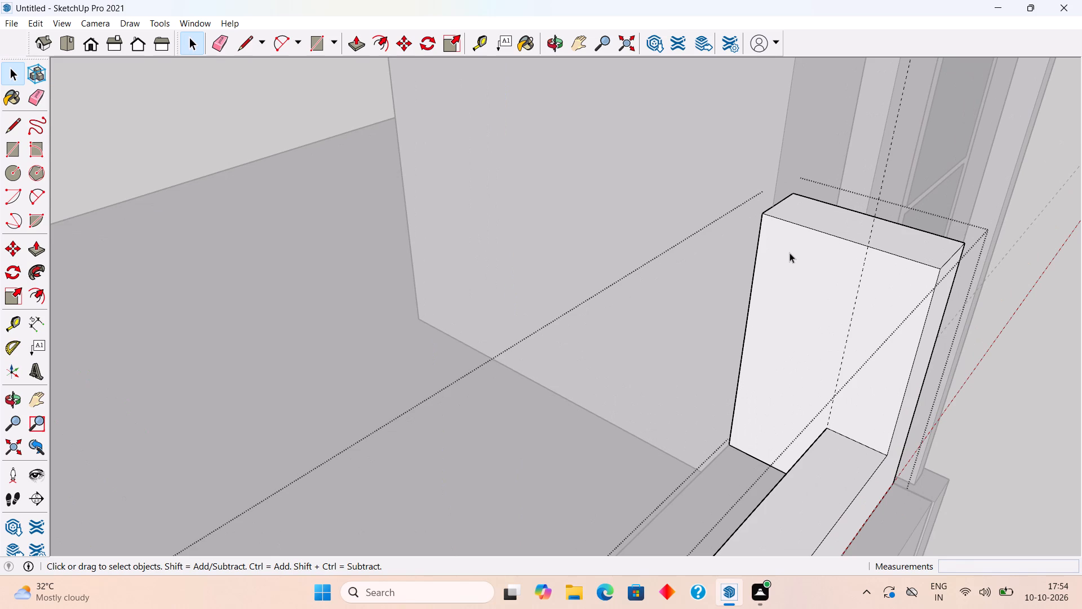
key(t)
click(806, 225)
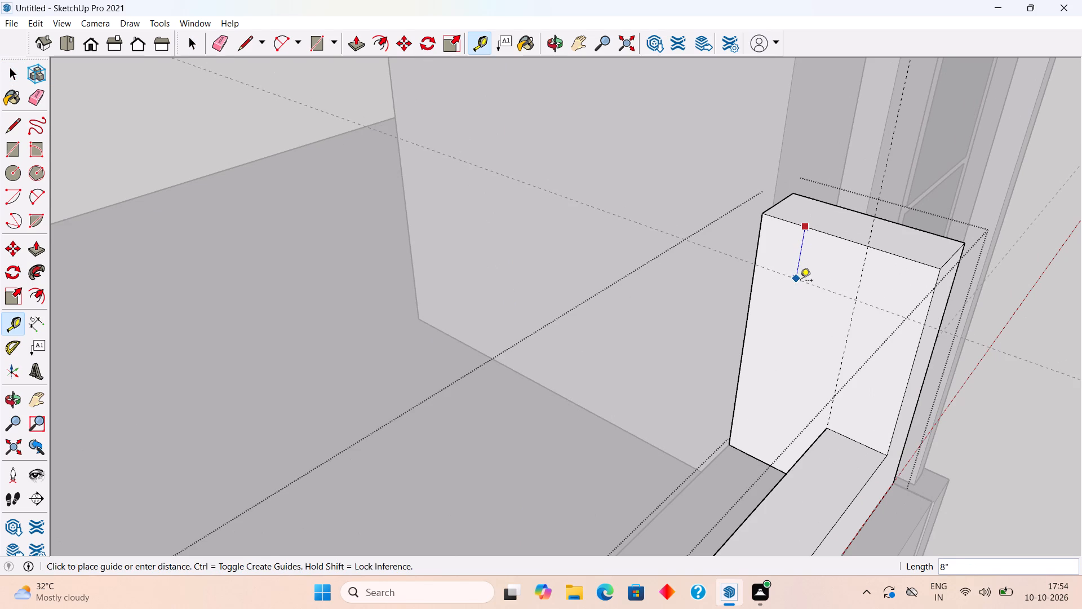
text(6")
key(Return)
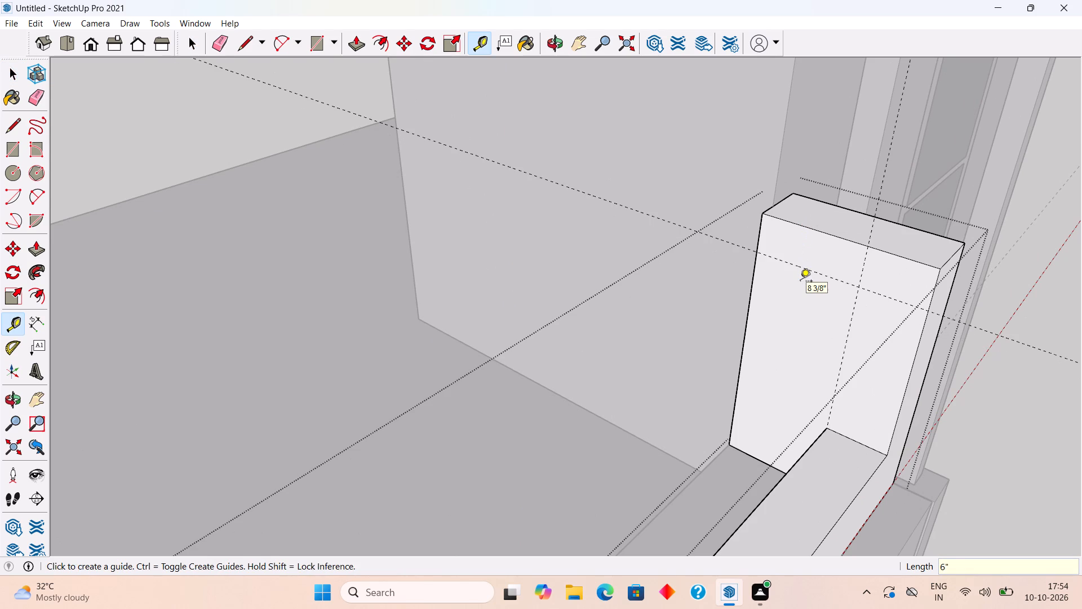
key(space)
text(l)
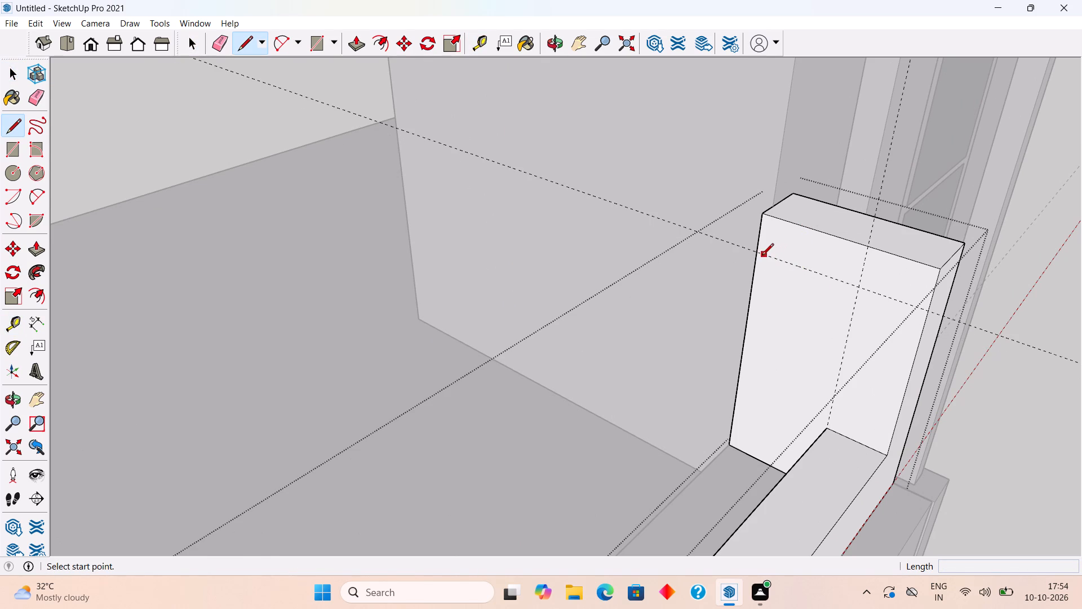
click(760, 255)
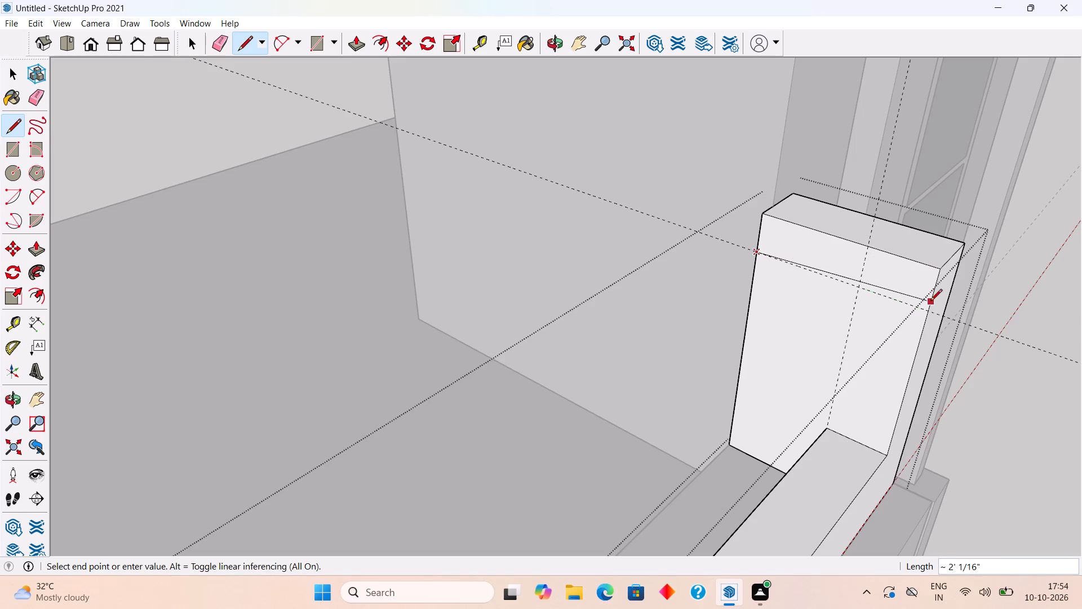
click(930, 308)
key(space)
Push/Pull the 6" top strip about 14' 3" over the parapet as an overhead beam, and leave the group.
text(p)
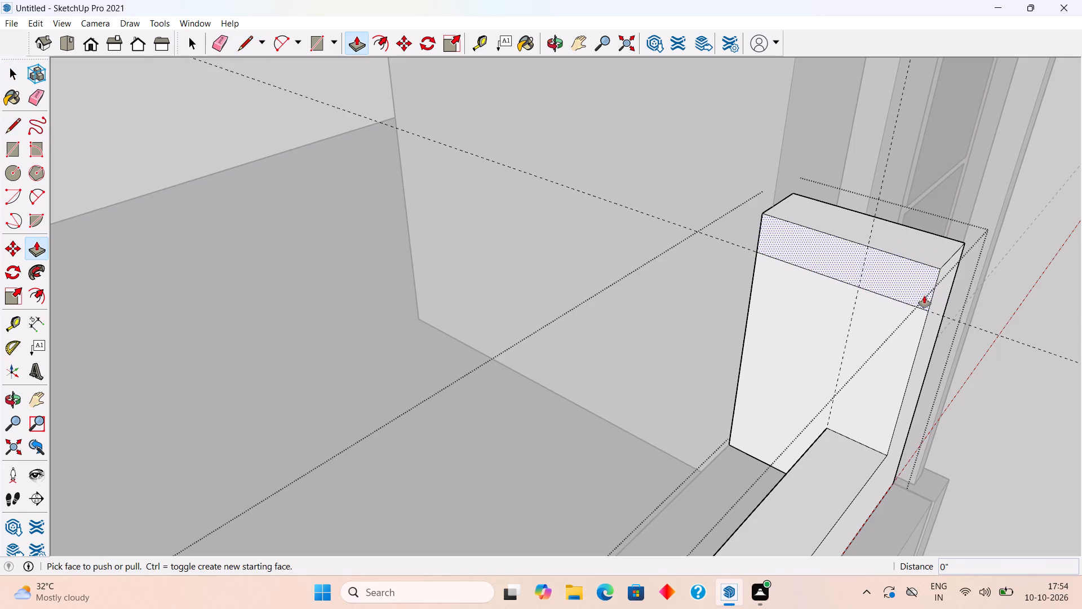
click(923, 293)
scroll(650, 346, down, 19)
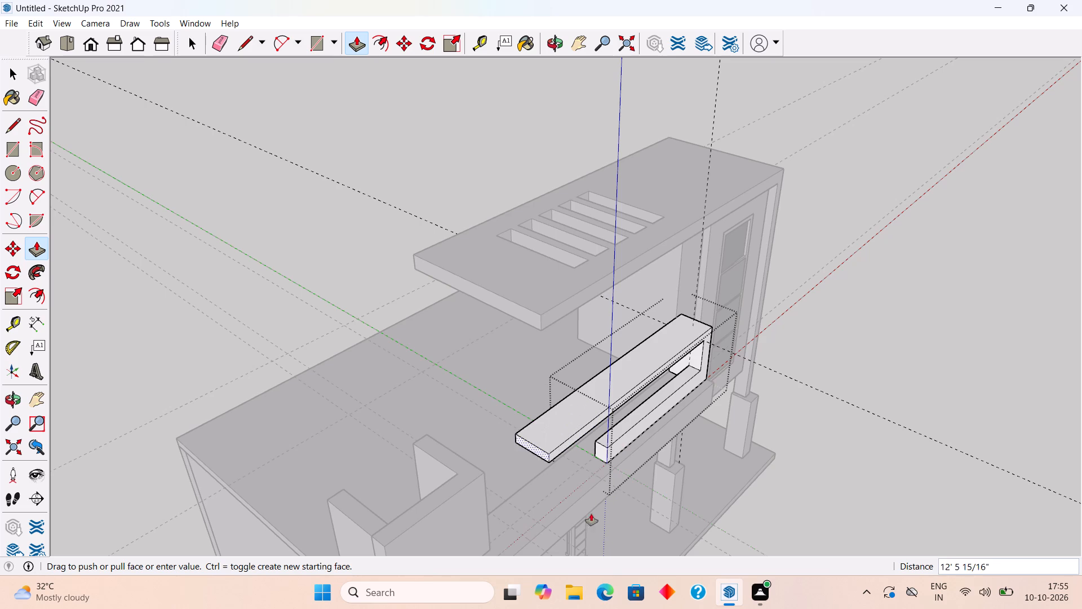
middle_drag(539, 519, 516, 470)
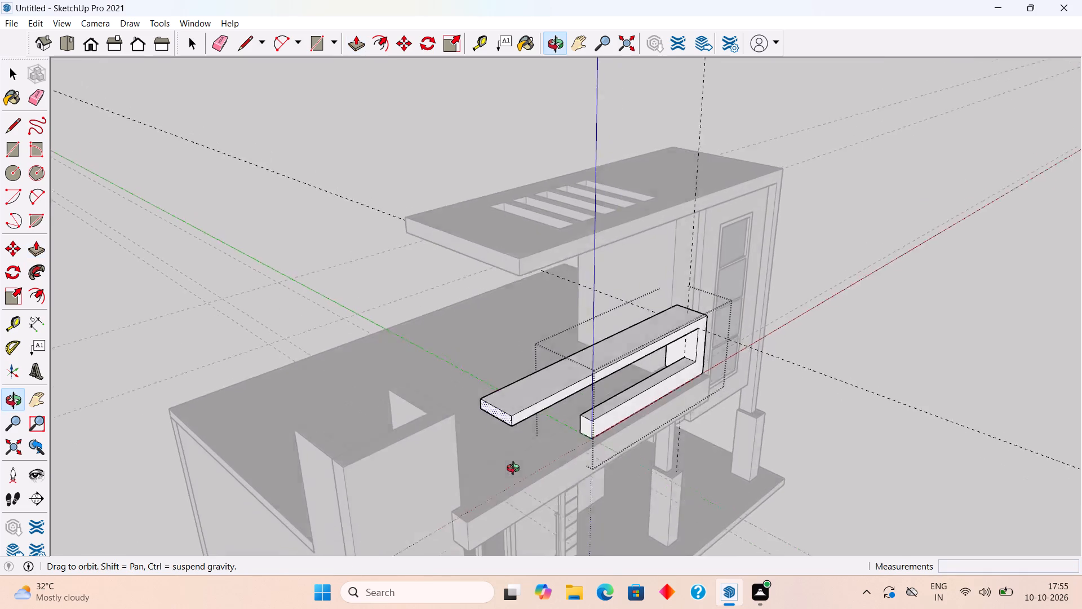
middle_drag(516, 470, 401, 456)
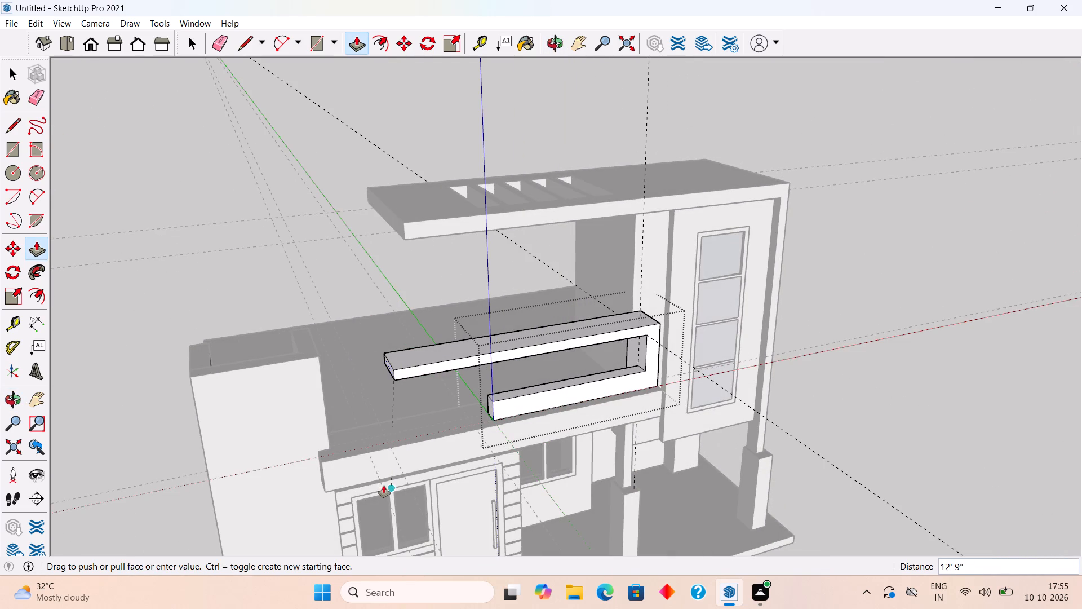
click(374, 476)
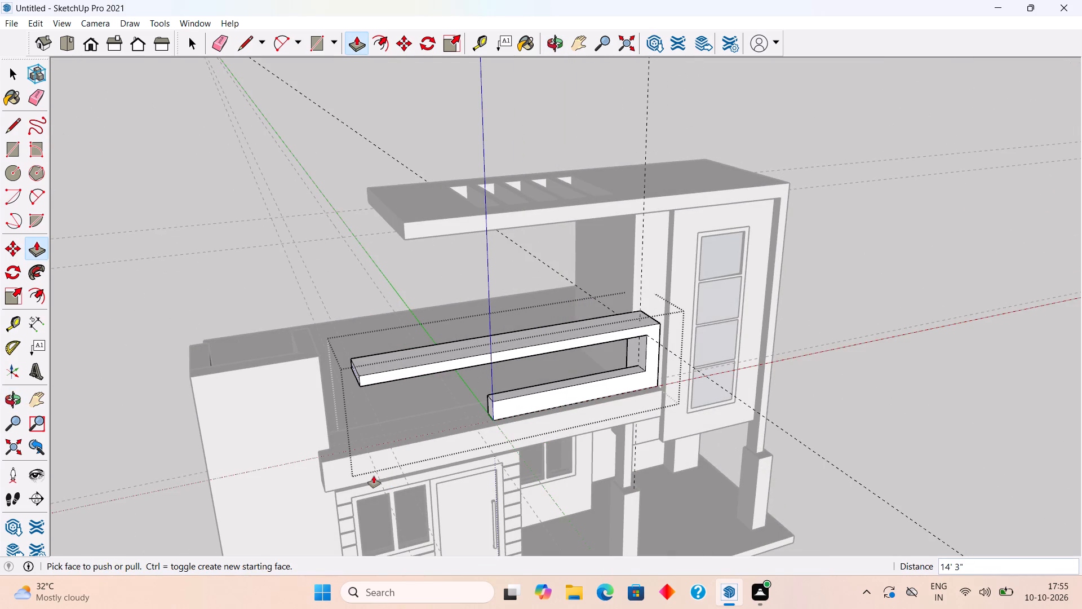
key(space)
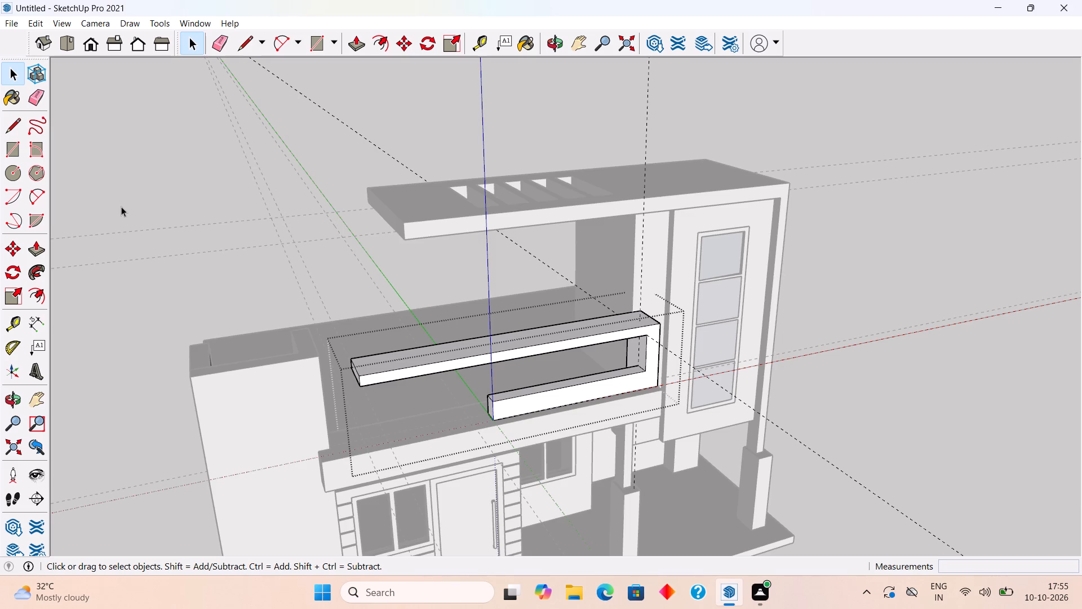
click(121, 206)
Examine the overhead beam's proportions against the canopy, roof slab and window tower from the front and above.
middle_drag(678, 438, 663, 350)
scroll(663, 350, down, 8)
middle_drag(667, 351, 658, 310)
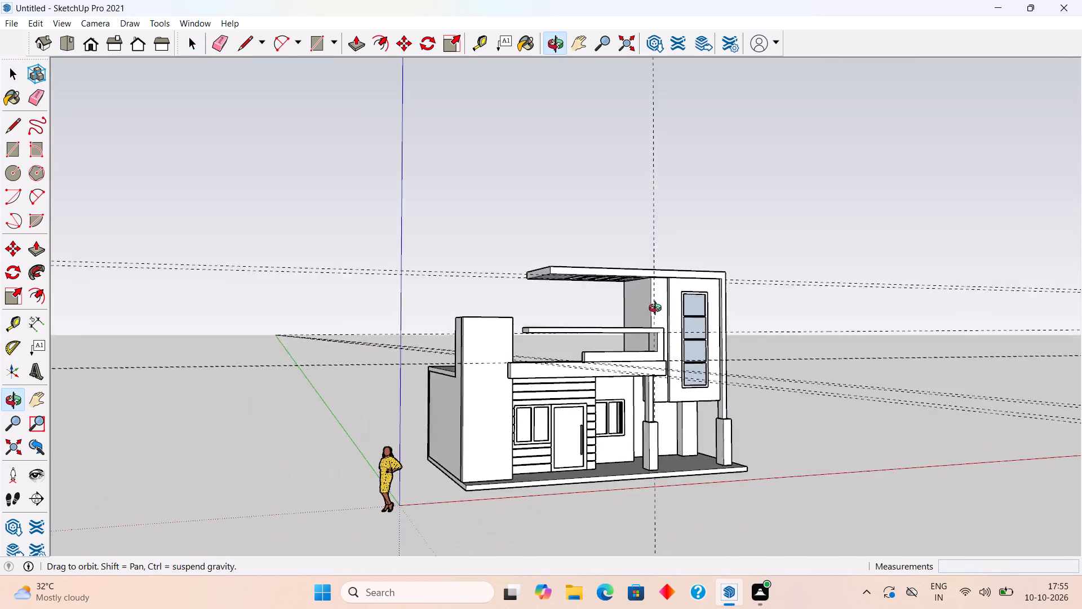
middle_drag(658, 310, 477, 270)
scroll(657, 308, up, 2)
scroll(546, 324, up, 6)
middle_drag(622, 358, 692, 528)
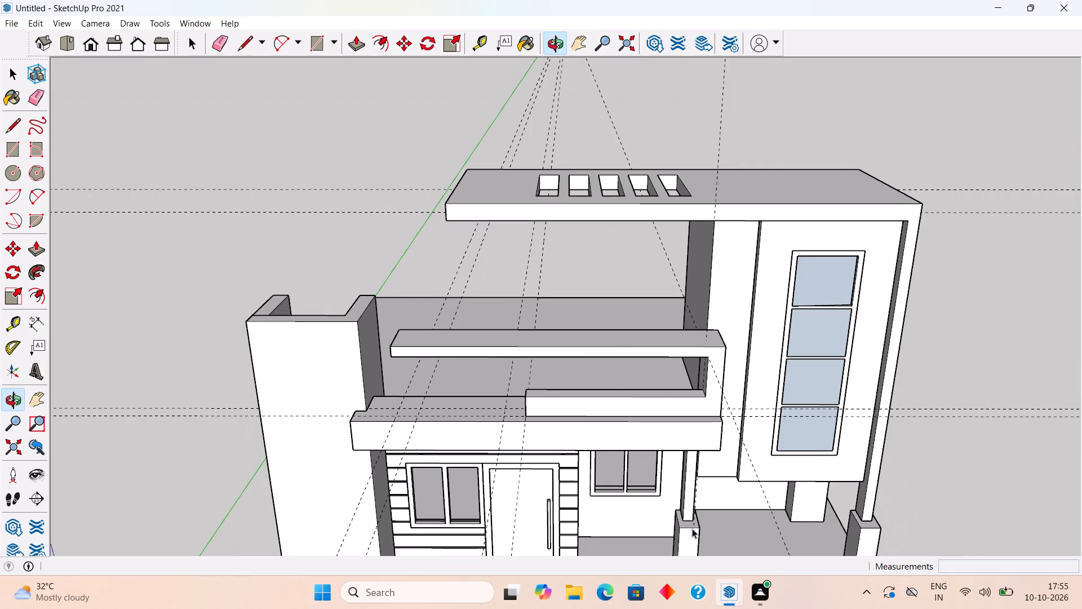
Place a vertical guide 2' from the upright's inner front edge, inside the opening under the overhead beam.
scroll(719, 453, up, 3)
scroll(700, 381, up, 1)
middle_click(699, 275)
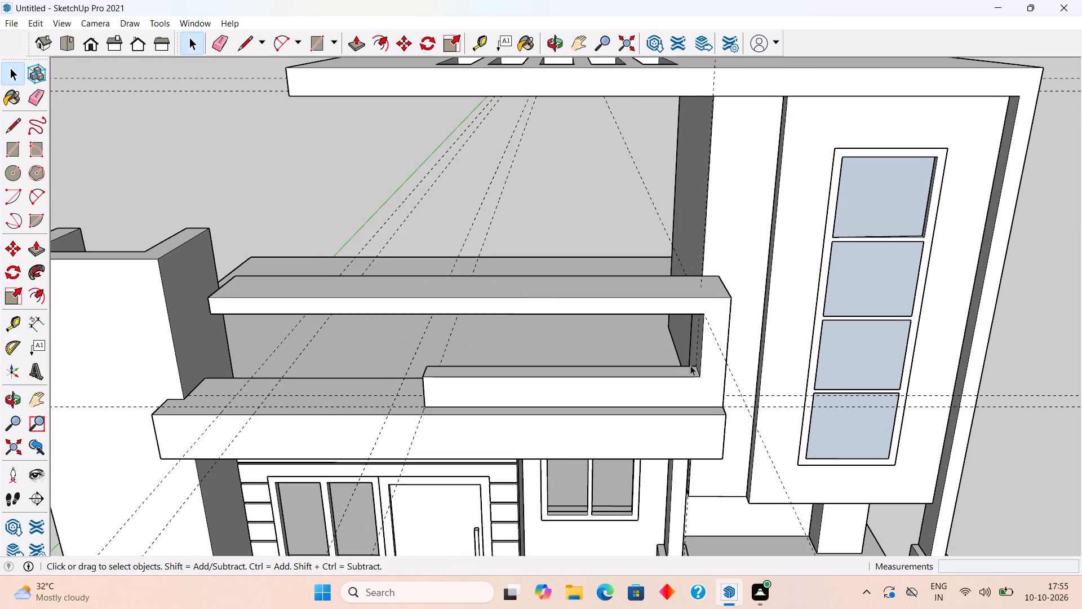
scroll(699, 341, up, 1)
middle_drag(708, 307, 713, 254)
scroll(713, 254, up, 1)
middle_drag(713, 253, 736, 320)
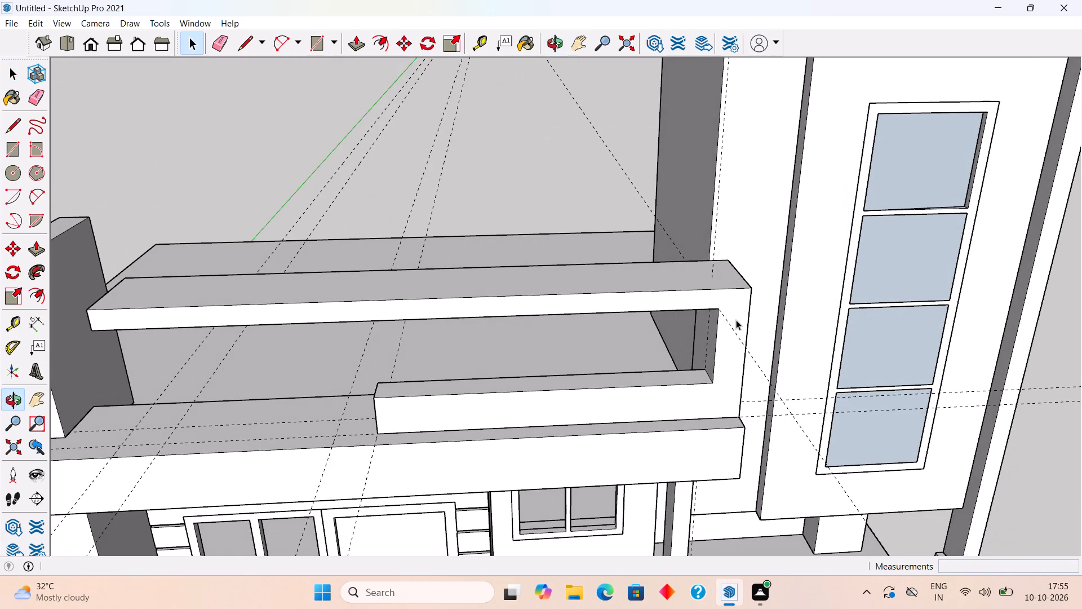
key(r)
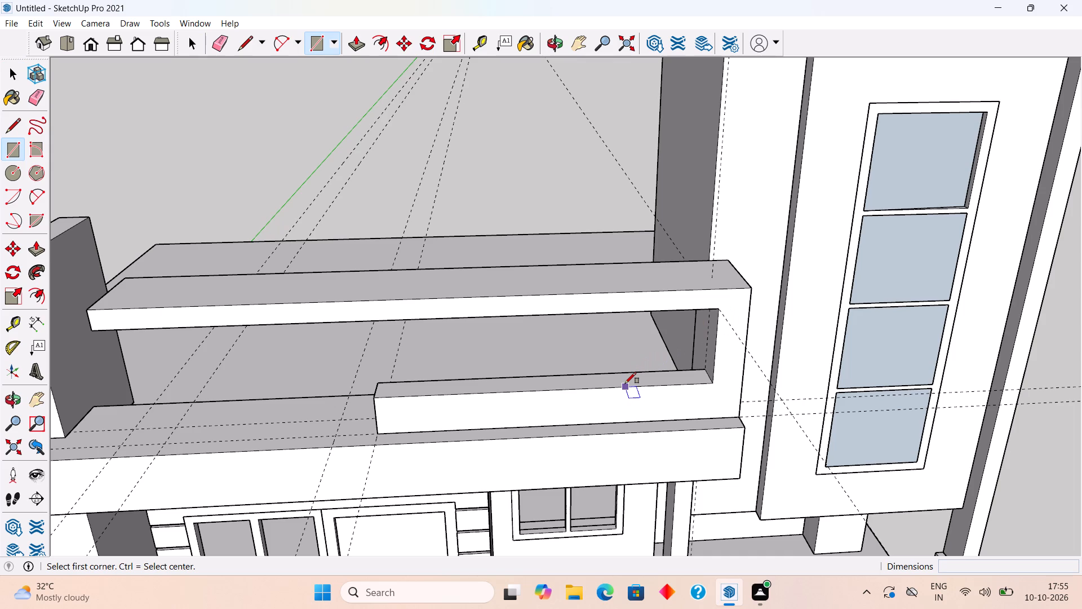
key(t)
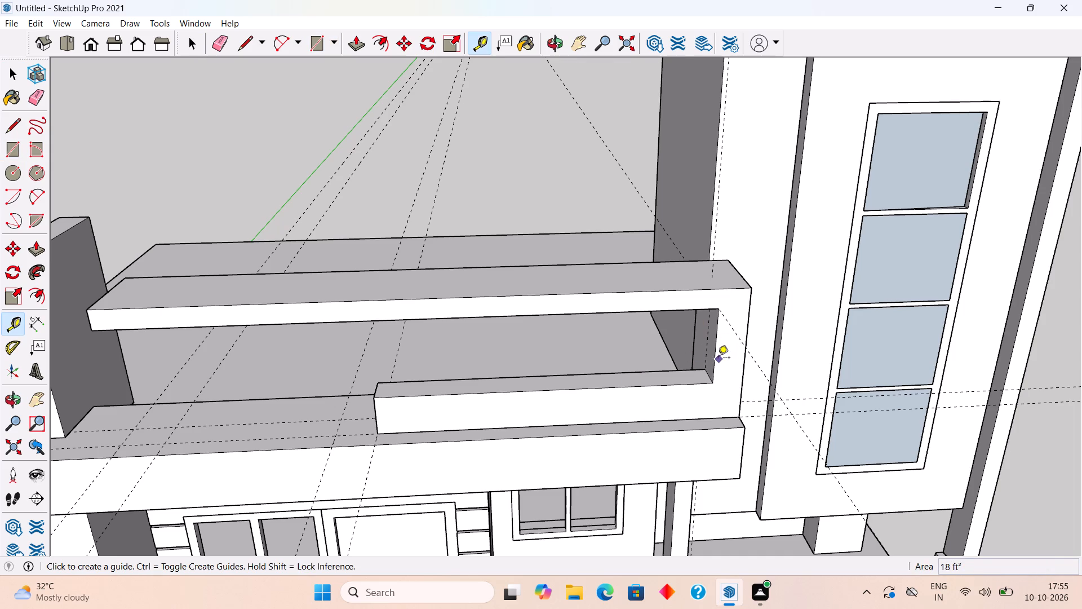
click(718, 359)
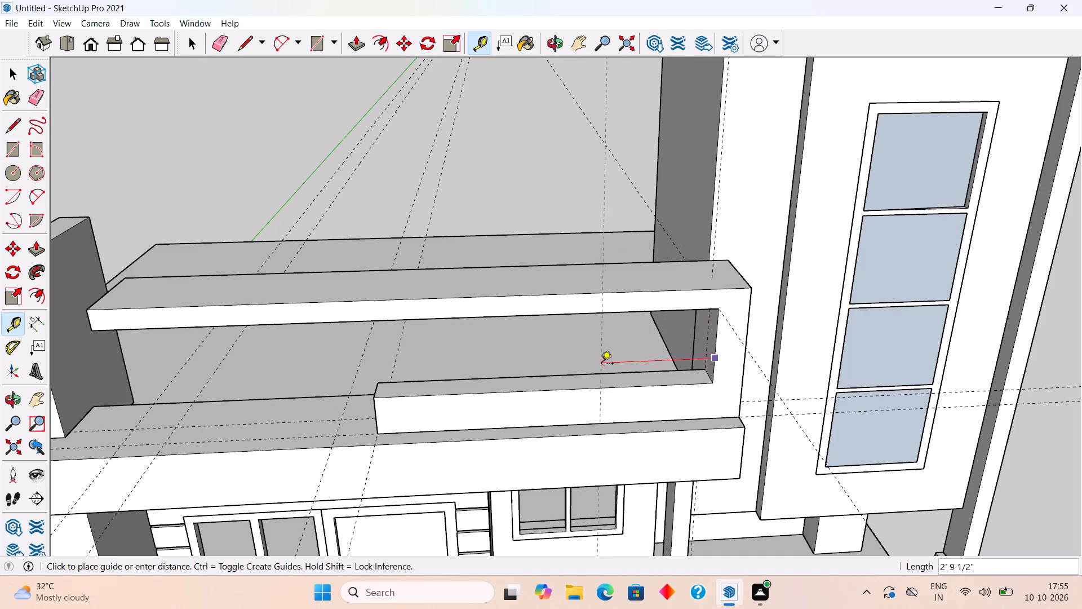
key(2)
key(apostrophe)
key(Return)
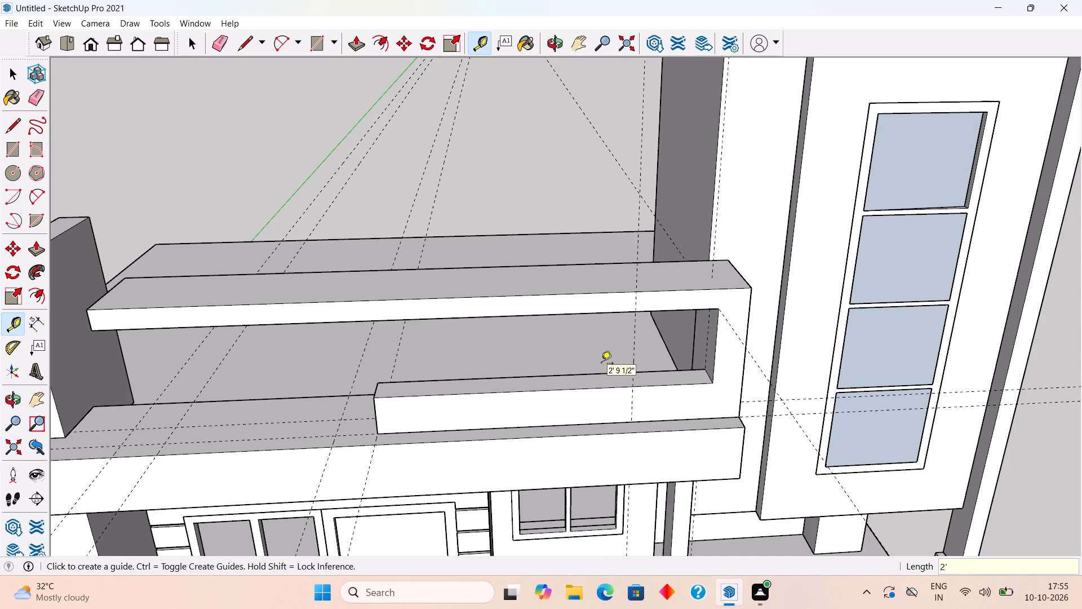
Place horizontal guides 3' and 4' above the parapet's bottom front edge on the canopy.
click(674, 424)
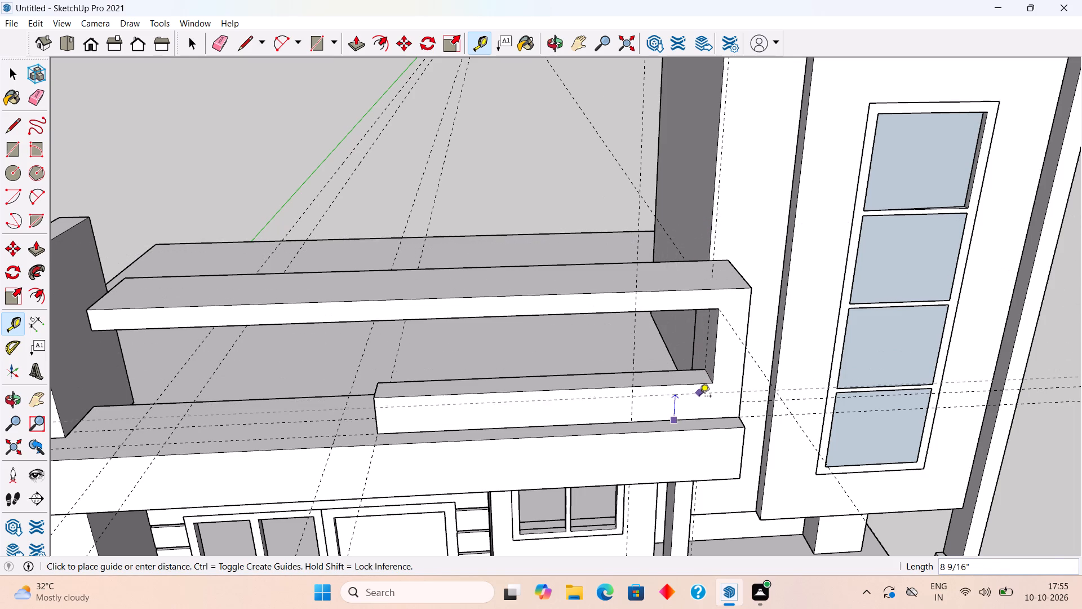
text(3')
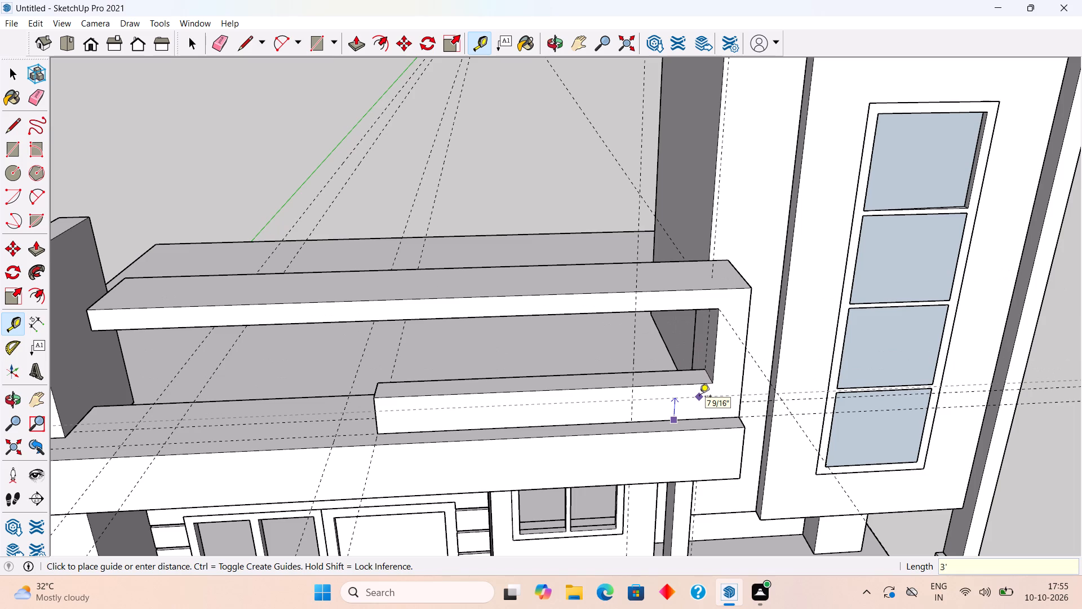
key(Return)
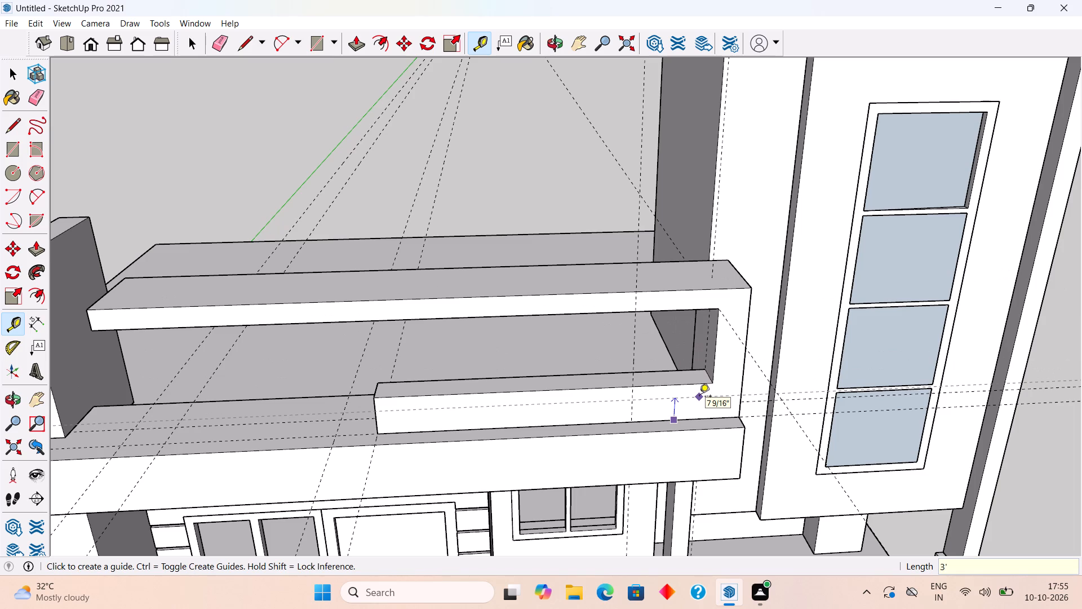
click(682, 423)
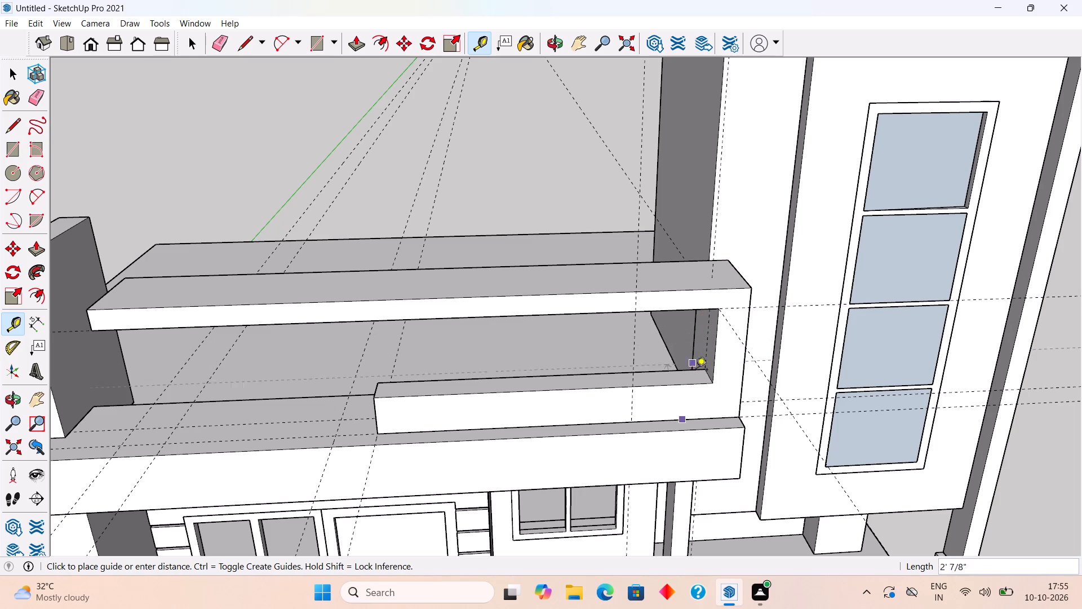
text(4')
key(Return)
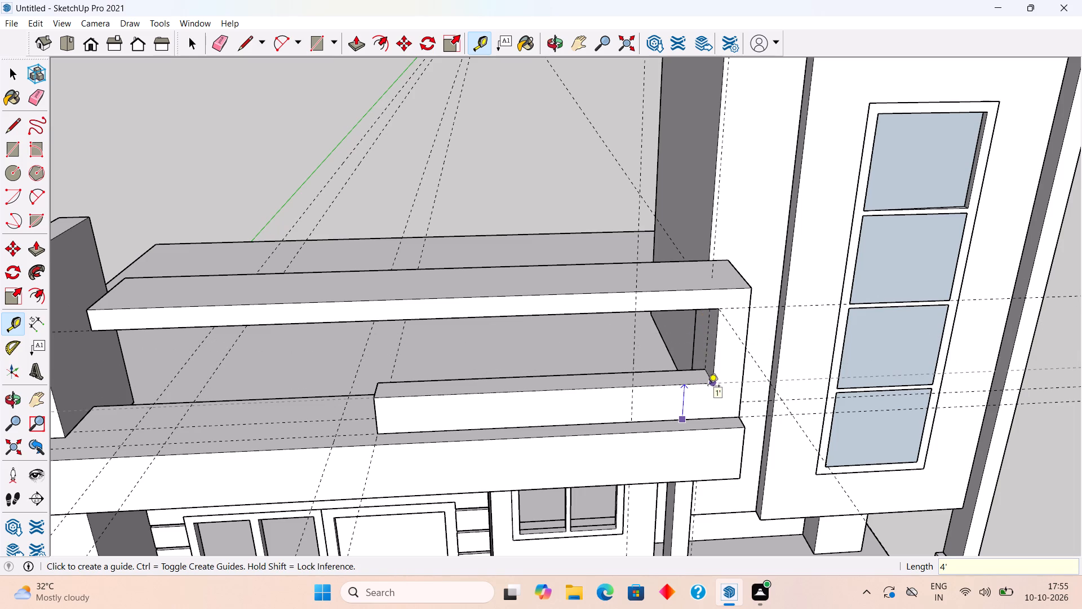
Draw a 2' by 3' rectangle from the opening's upper inner corner beside the upright down to the parapet's bottom edge.
key(space)
middle_drag(711, 326, 706, 222)
scroll(706, 222, up, 3)
middle_drag(718, 277, 725, 323)
middle_drag(737, 355, 786, 412)
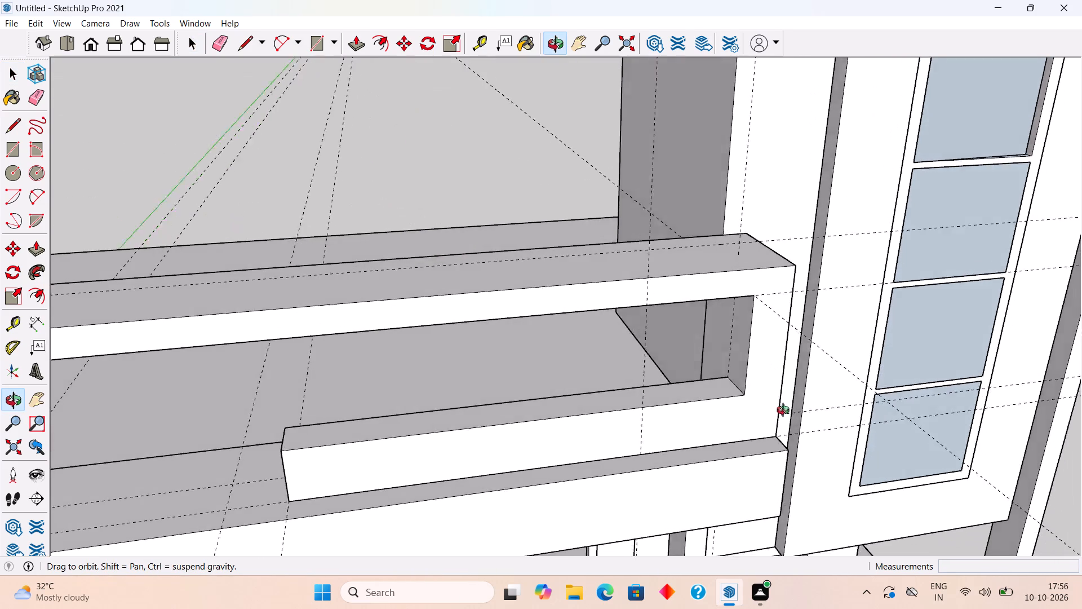
middle_drag(786, 412, 767, 397)
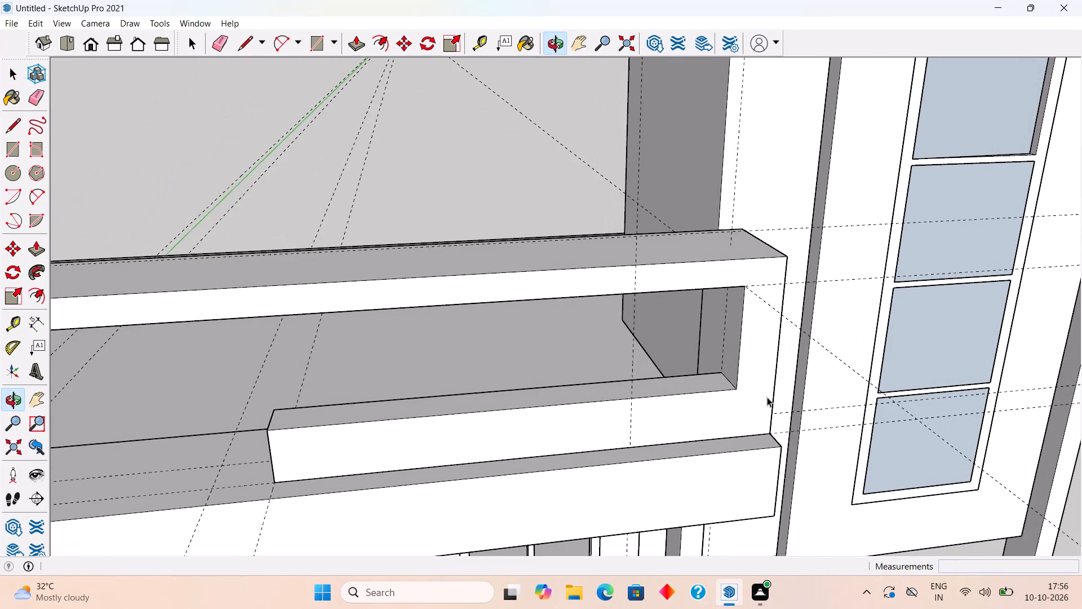
middle_drag(756, 399, 707, 402)
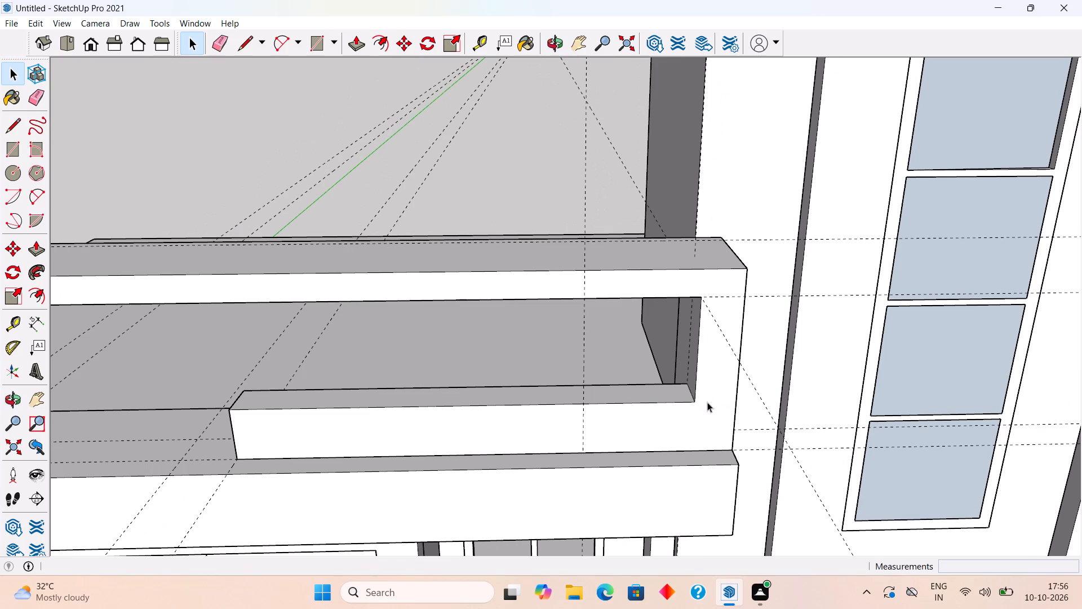
key(r)
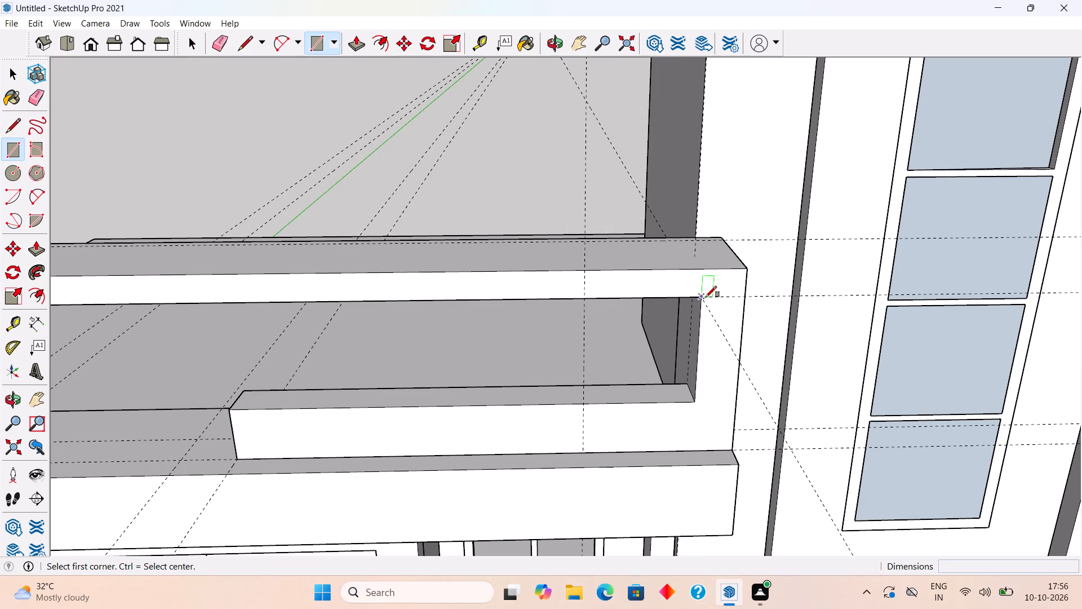
click(706, 297)
click(582, 453)
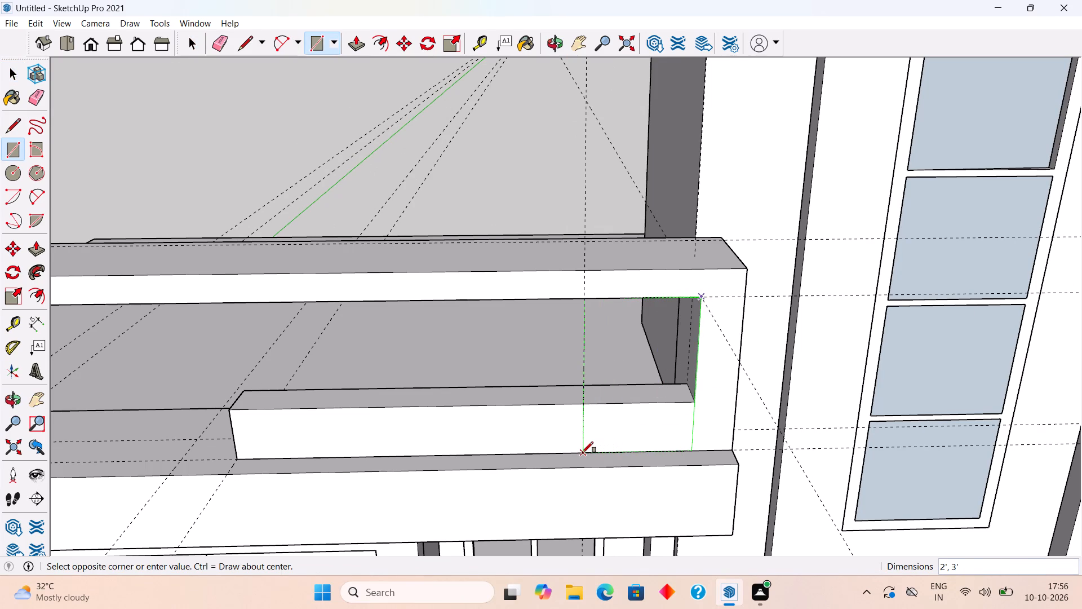
Push/Pull the 2' by 3' rectangle 3" forward into a panel.
key(space)
click(628, 389)
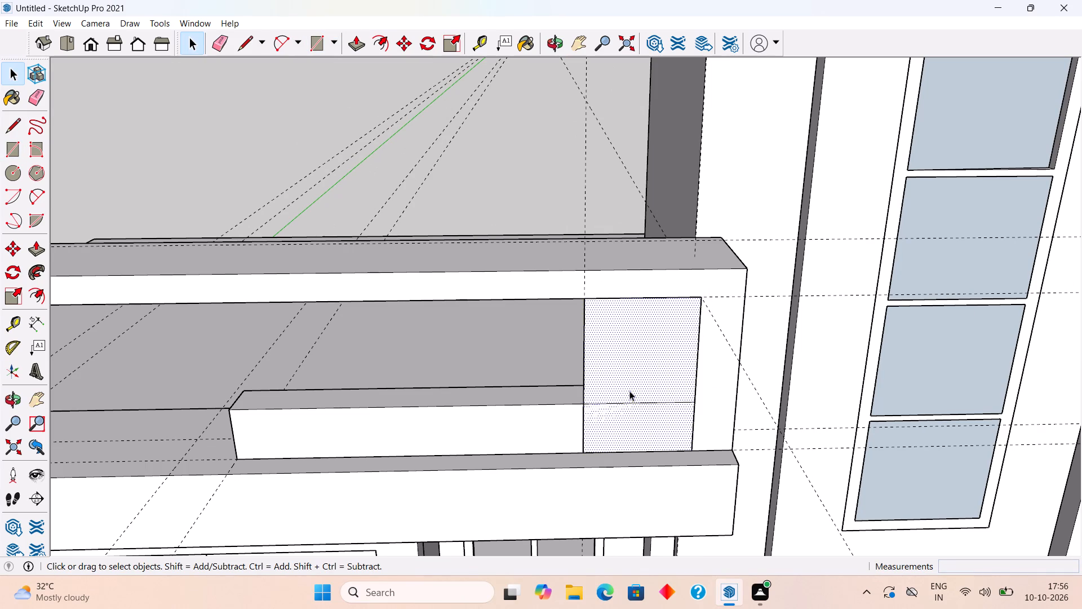
key(p)
click(669, 389)
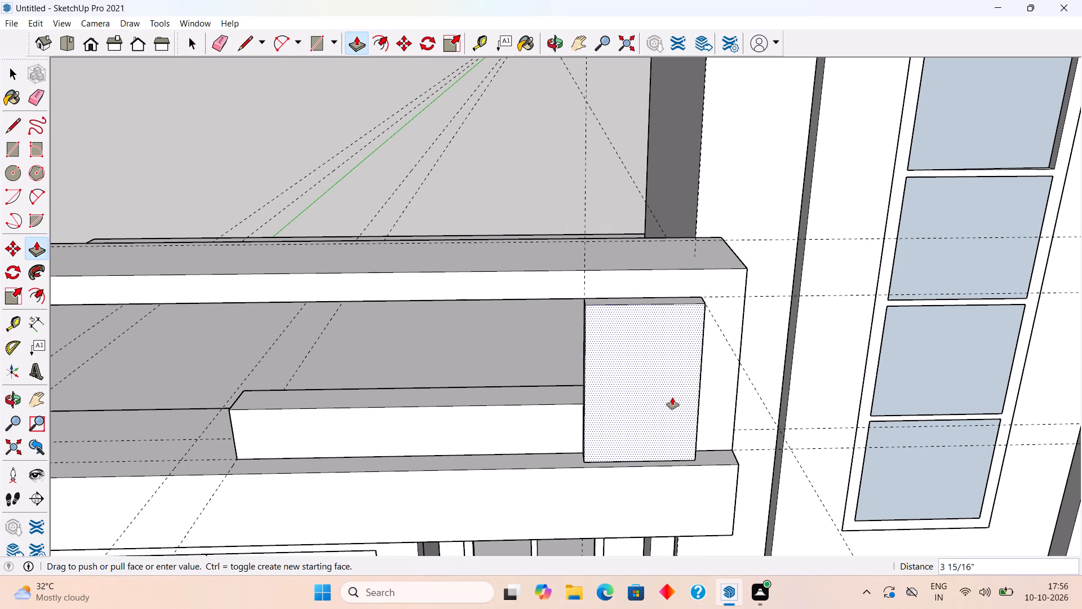
text(3")
key(Return)
Select the whole 3" thick panel beside the upright and make it a group.
key(space)
triple_click(657, 370)
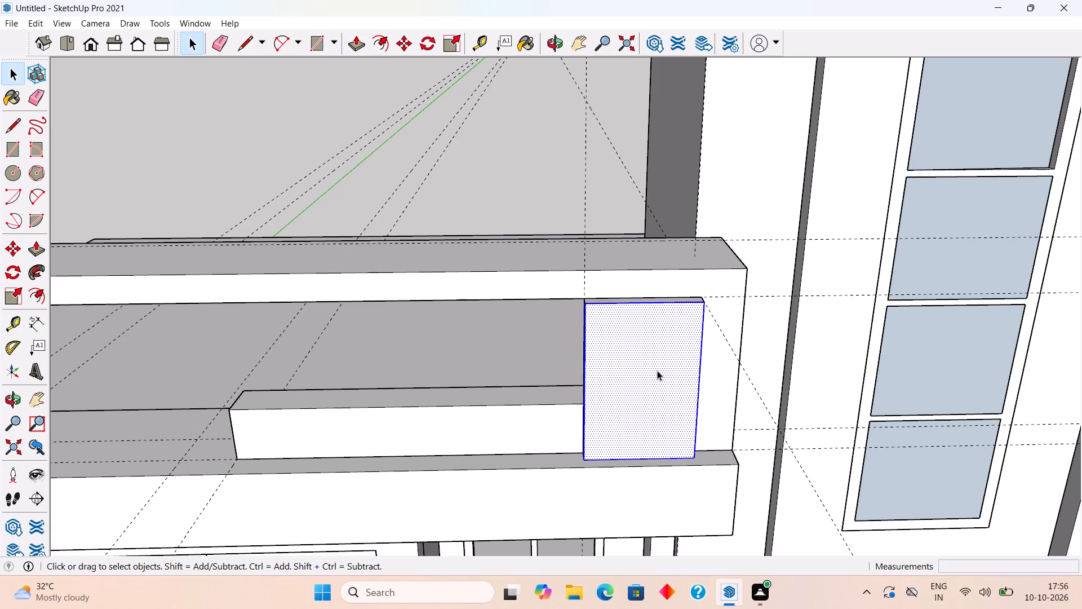
right_click(657, 370)
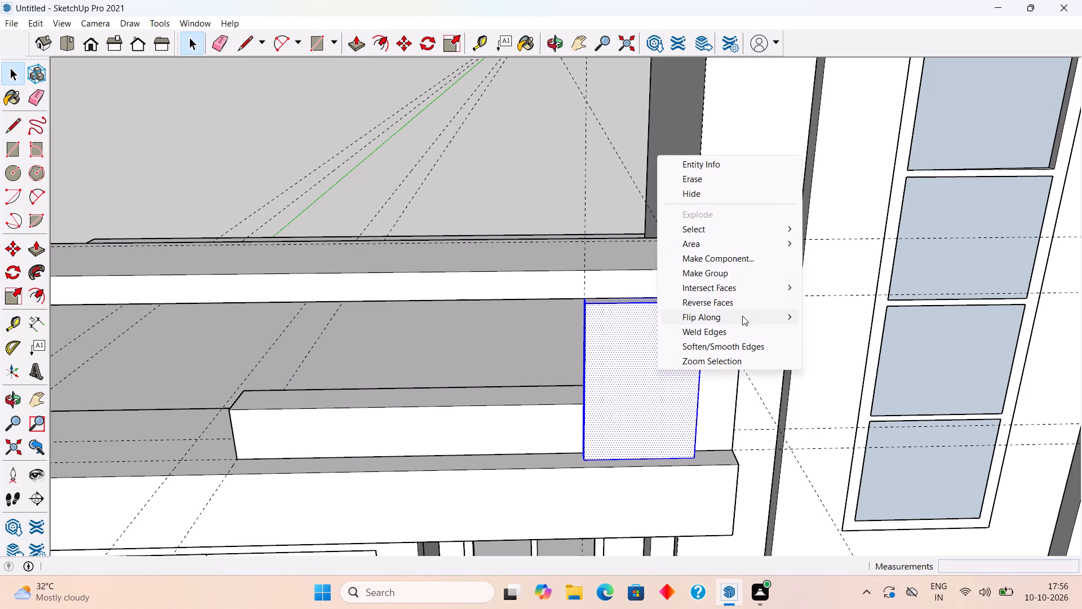
click(733, 275)
middle_drag(715, 264, 714, 399)
scroll(715, 311, down, 1)
scroll(651, 480, up, 6)
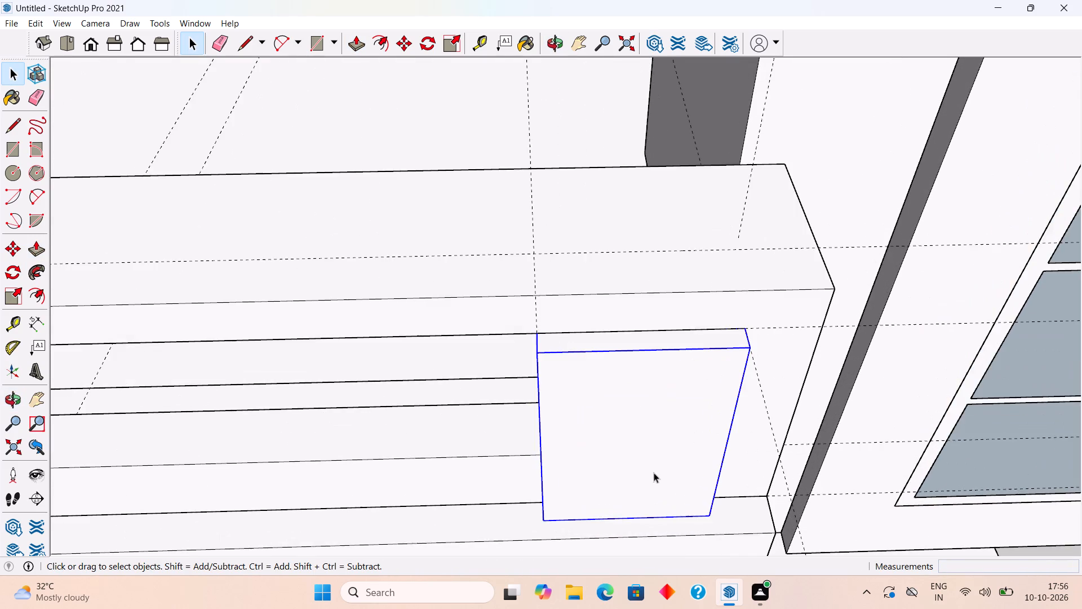
Inside the group of the panel beside the upright, Push/Pull its top face 2' upward and leave the group.
triple_click(654, 471)
key(p)
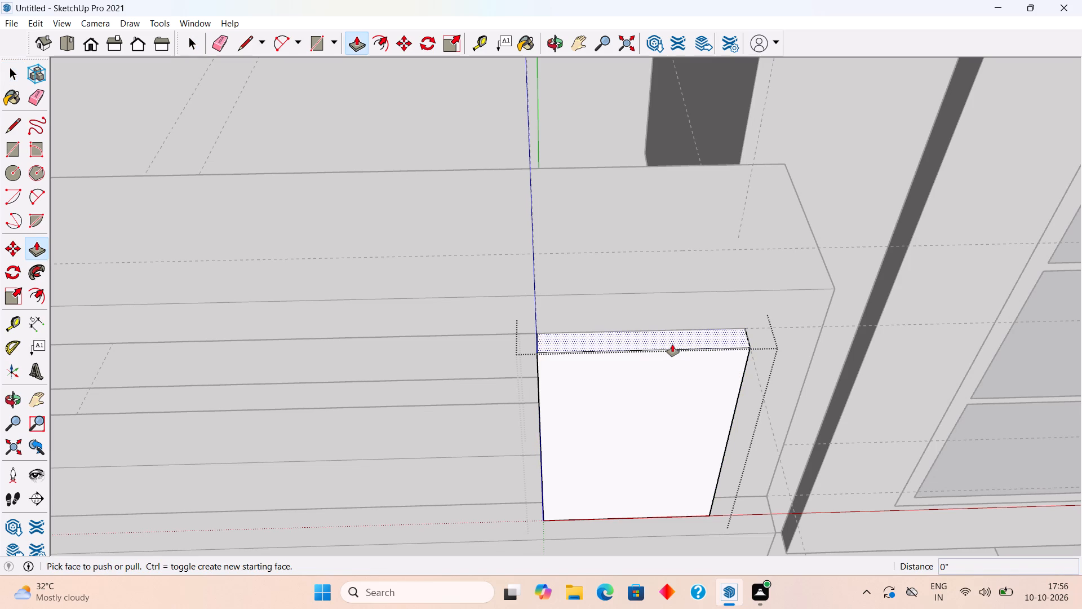
click(672, 345)
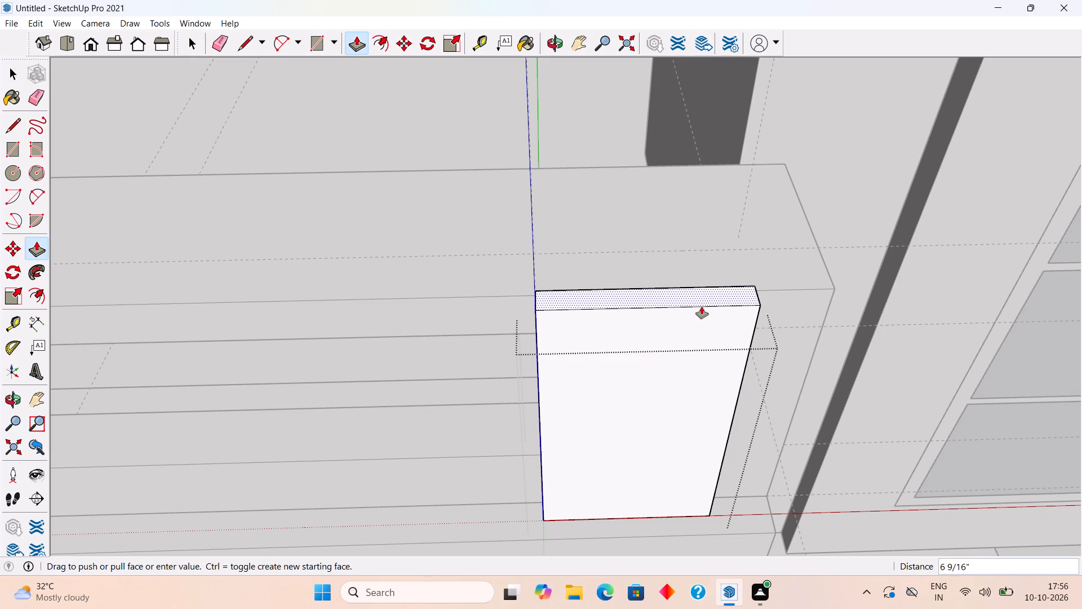
text(2')
key(Return)
key(space)
scroll(702, 307, down, 2)
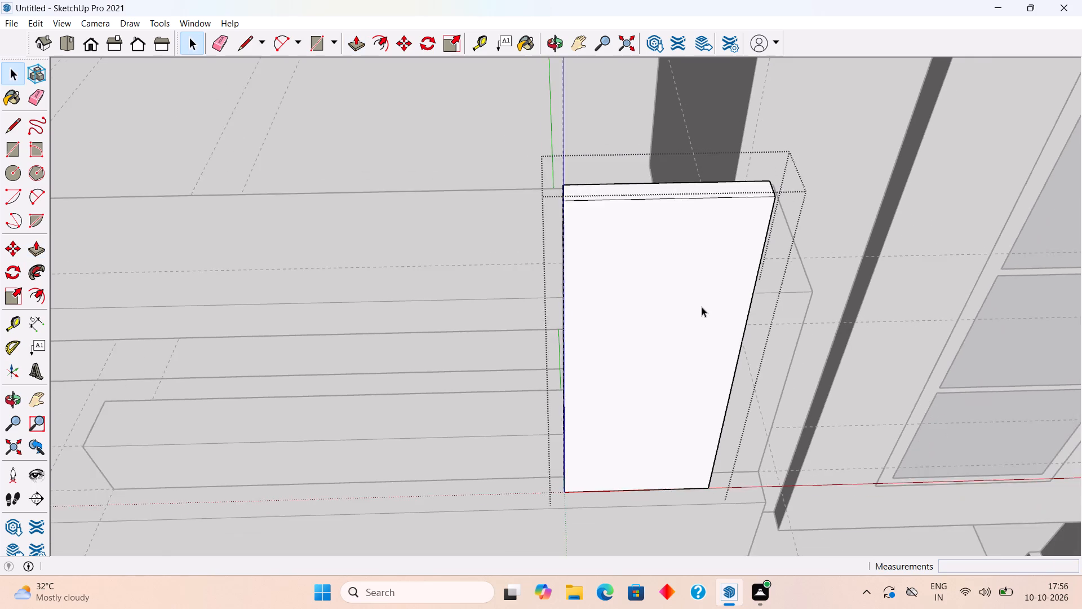
scroll(702, 307, down, 4)
middle_drag(690, 365, 804, 227)
middle_drag(627, 254, 662, 294)
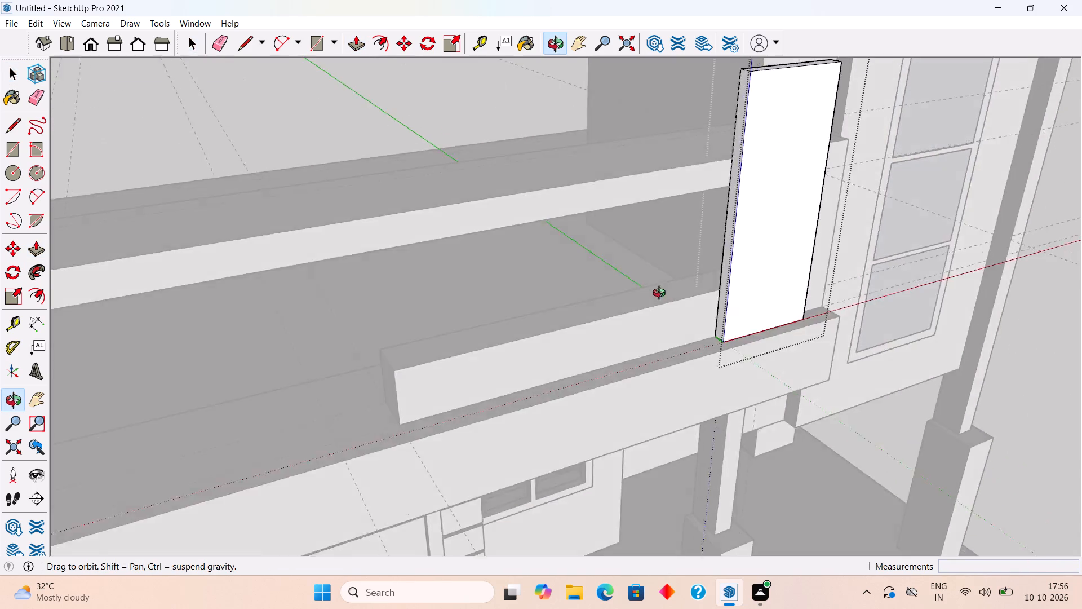
middle_drag(662, 294, 735, 316)
scroll(772, 301, up, 1)
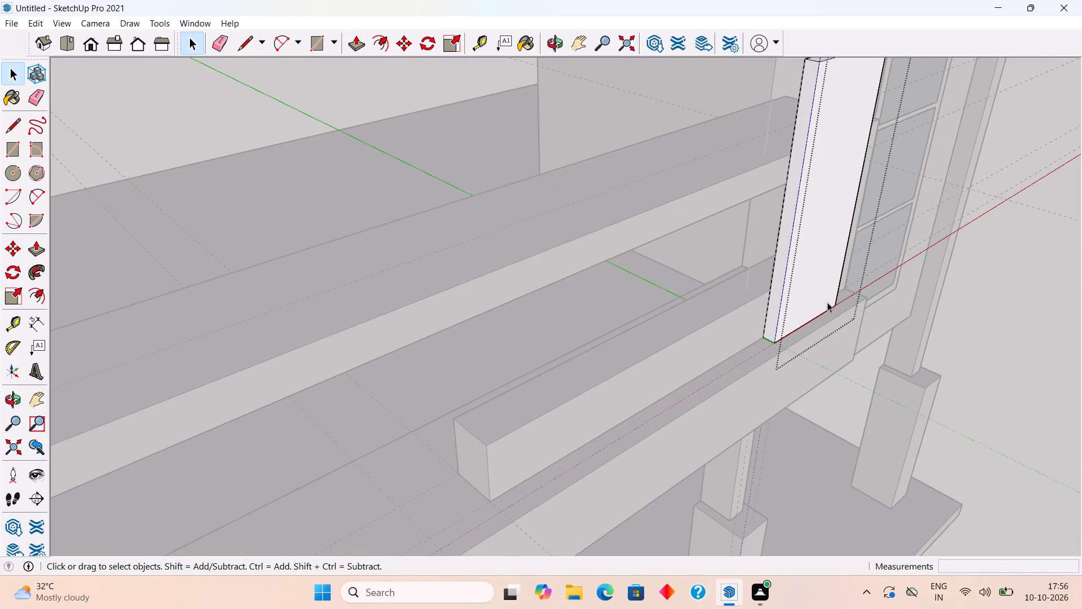
click(962, 352)
Move the panel group up and back by about 1' 3/8" from its bottom front corner to the low wall's top front edge.
scroll(695, 293, up, 5)
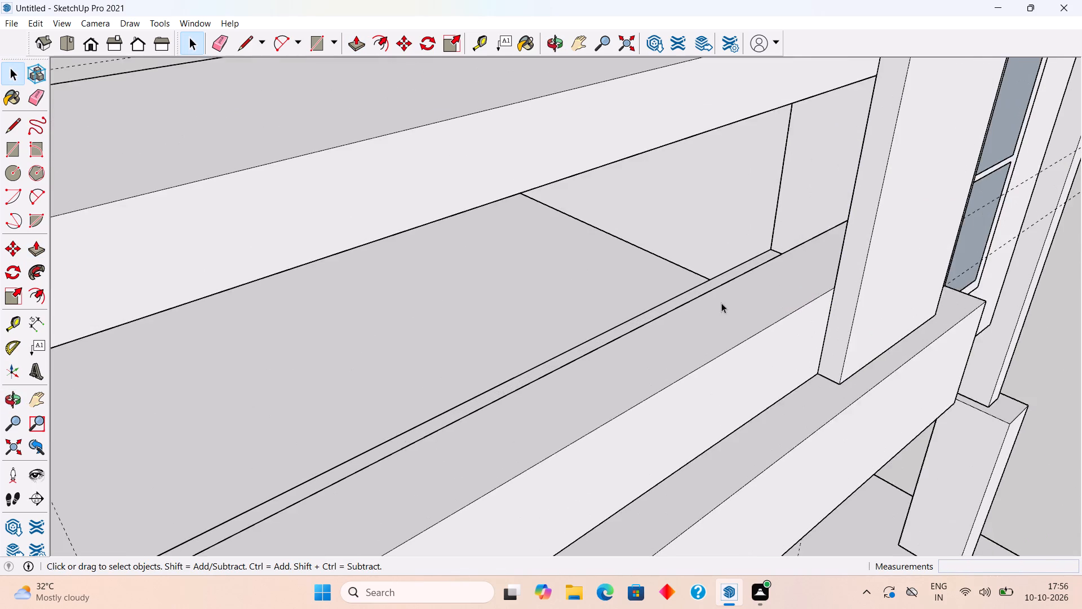
scroll(721, 305, down, 3)
middle_click(721, 305)
click(827, 347)
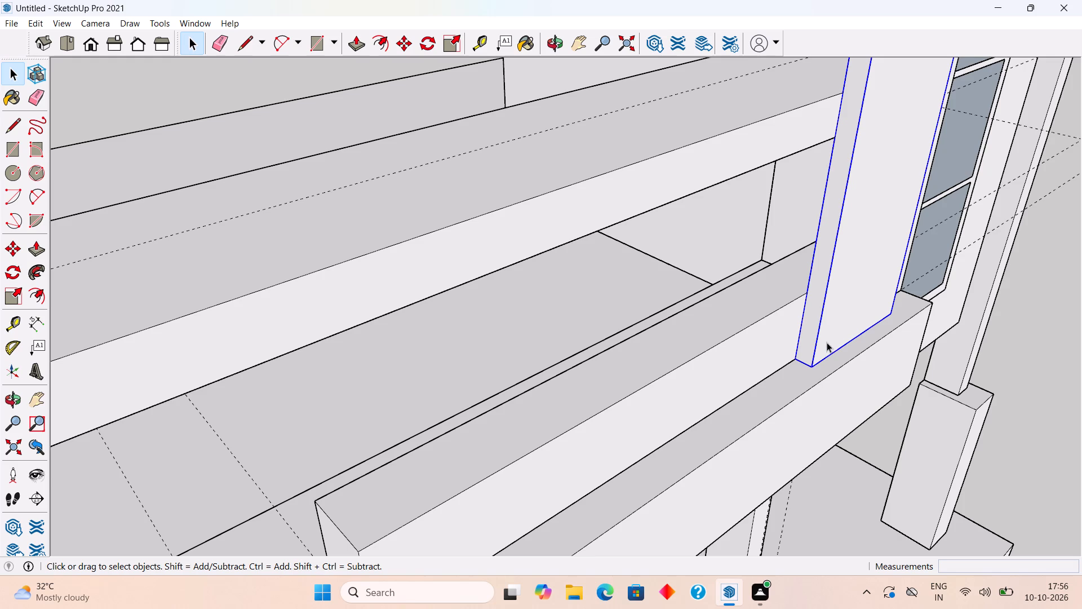
middle_drag(713, 296, 779, 453)
scroll(779, 453, down, 9)
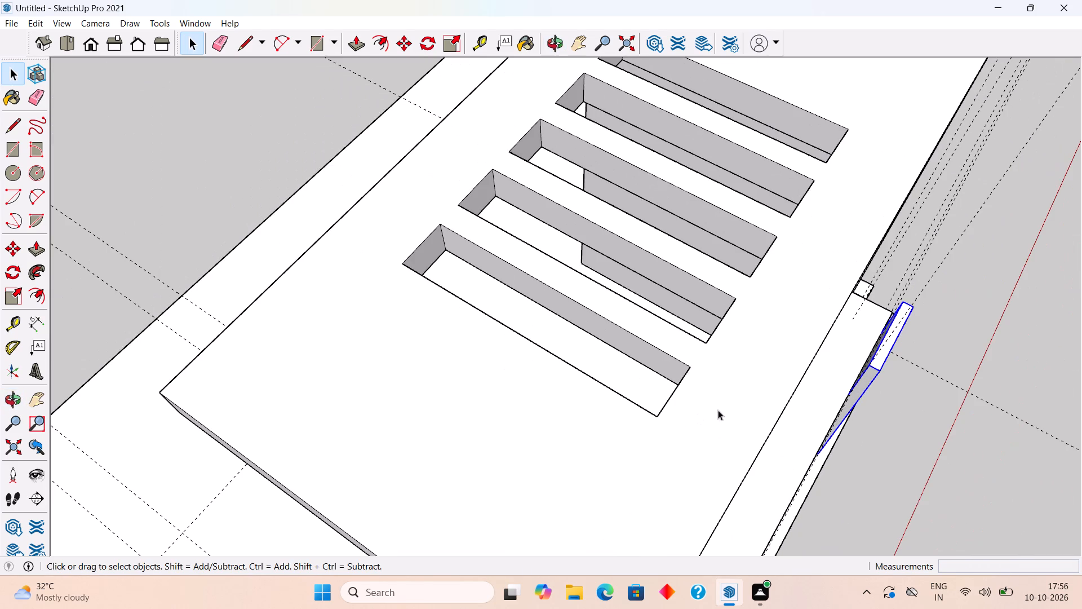
middle_drag(883, 451, 593, 247)
scroll(593, 247, down, 3)
scroll(654, 198, up, 1)
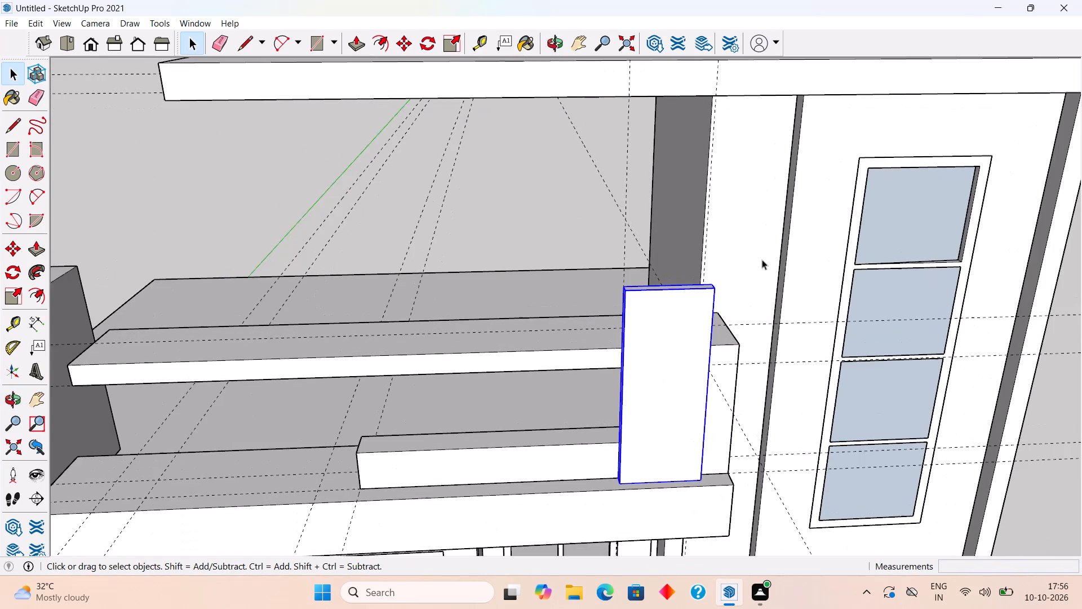
scroll(666, 500, up, 7)
middle_drag(747, 416, 547, 355)
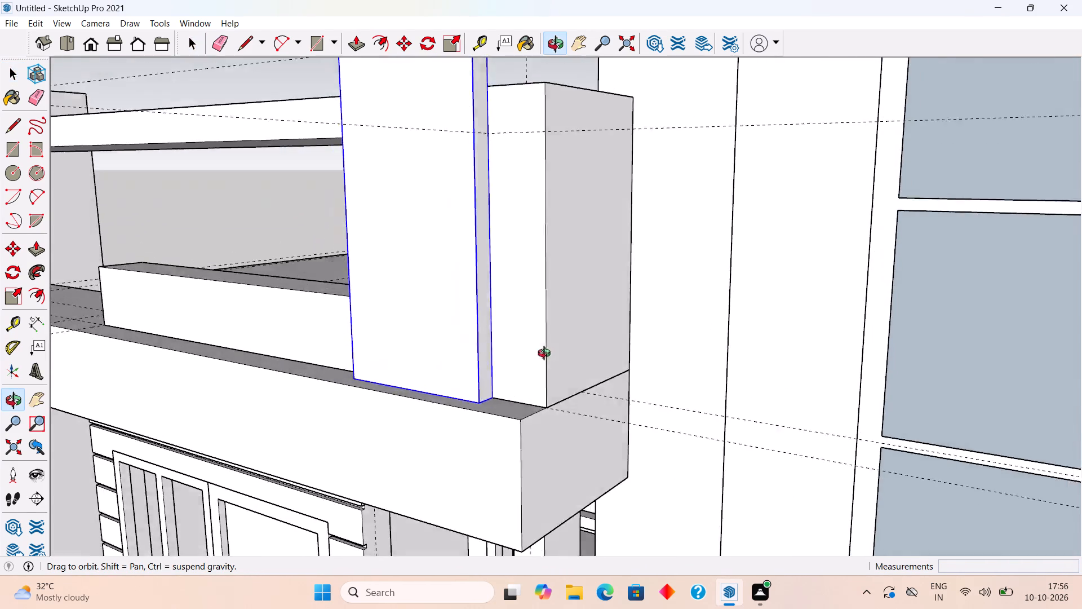
middle_drag(547, 355, 635, 430)
key(m)
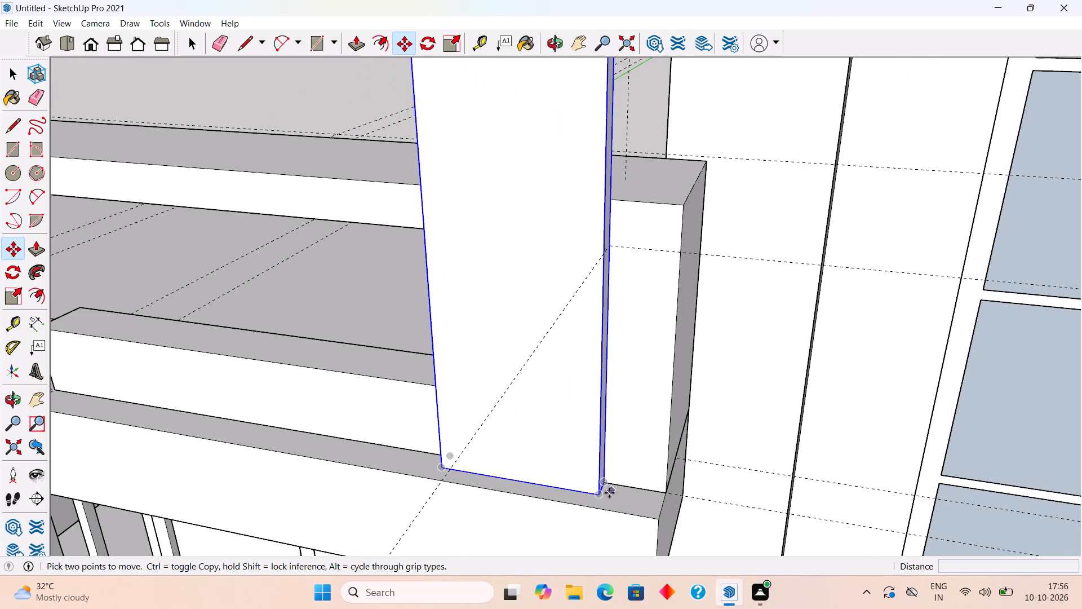
click(603, 498)
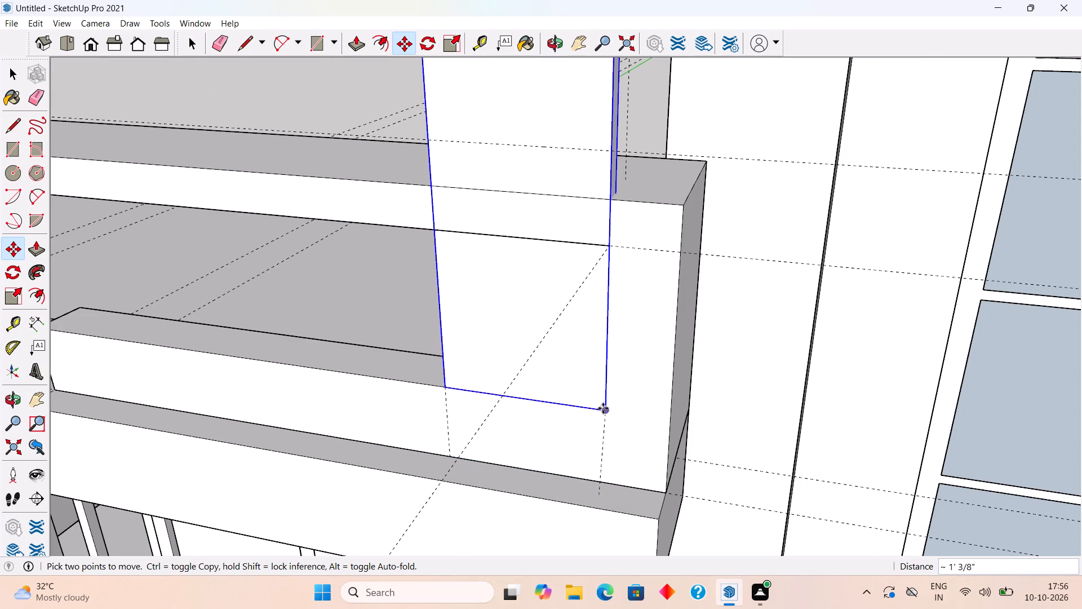
click(604, 408)
Move the panel group a further 3 1/2" back across the top of the low wall, then deselect it.
middle_drag(714, 377, 1025, 397)
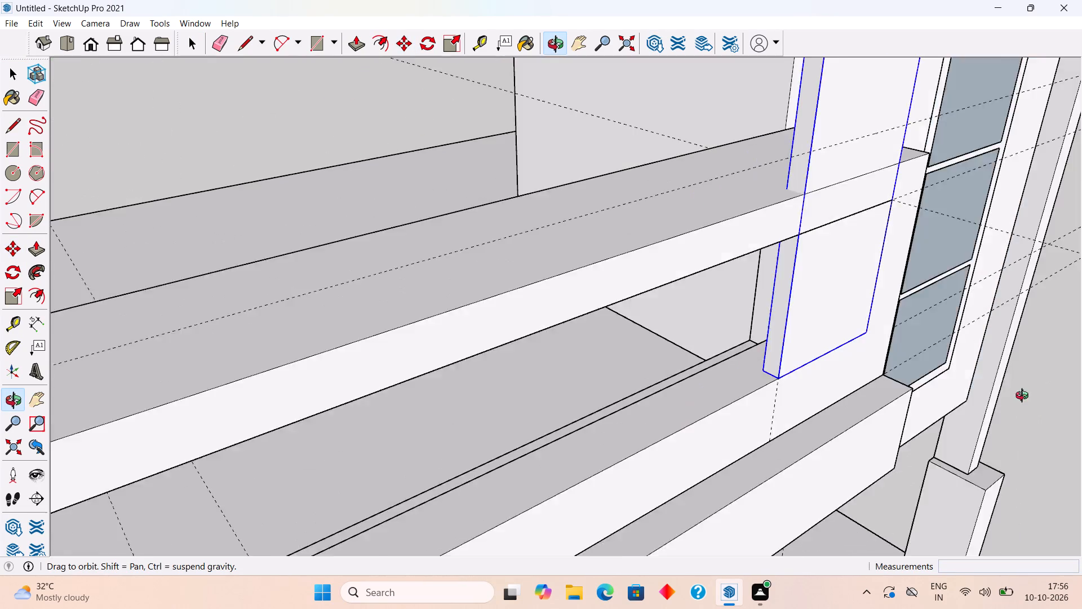
middle_drag(1025, 397, 1048, 397)
scroll(617, 379, up, 4)
click(932, 364)
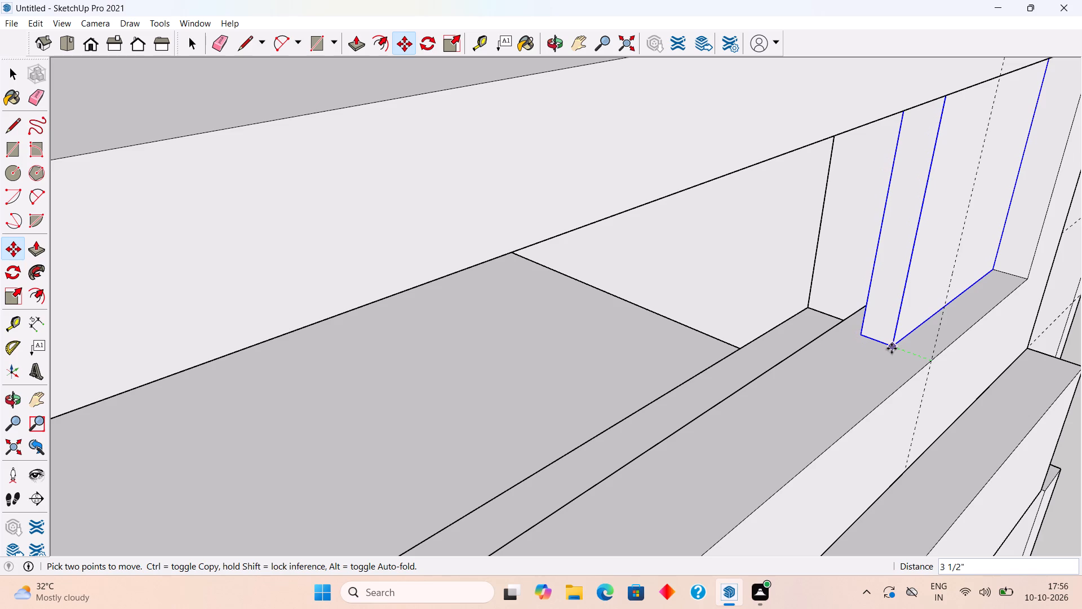
click(892, 348)
middle_drag(806, 373, 638, 355)
scroll(638, 356, down, 20)
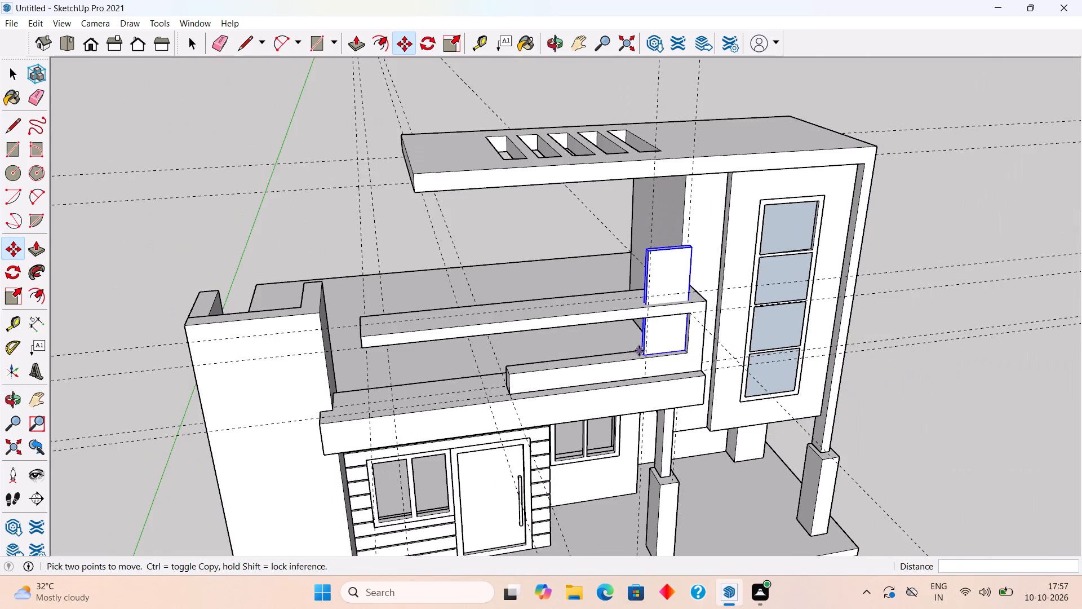
middle_drag(639, 345, 636, 311)
scroll(653, 345, up, 4)
key(space)
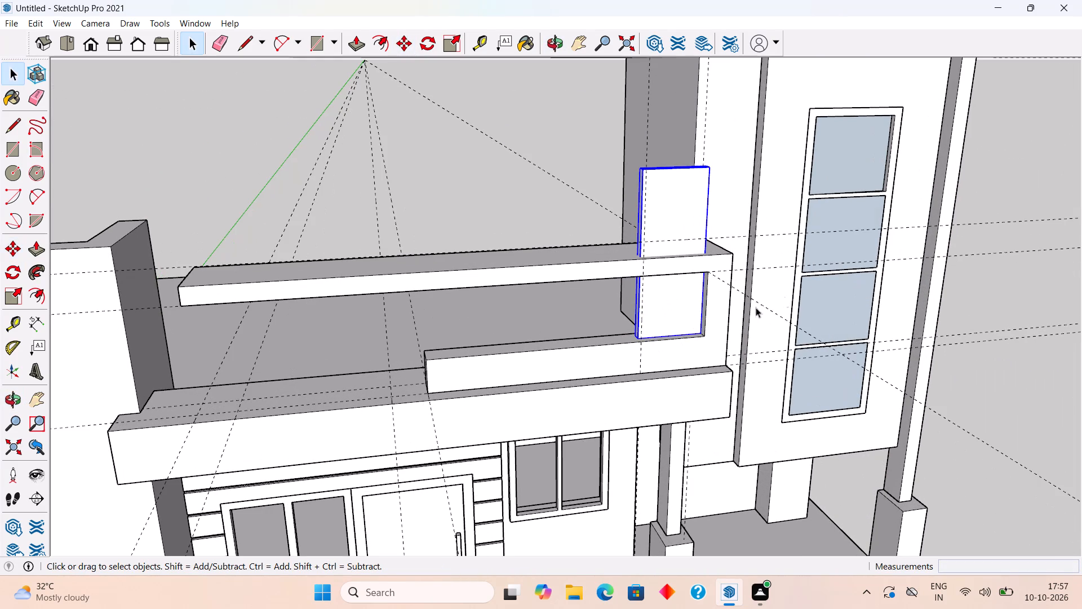
click(973, 197)
Inside the panel's group, Push/Pull its top face 1' downward and leave the group.
middle_drag(691, 206, 683, 280)
triple_click(673, 290)
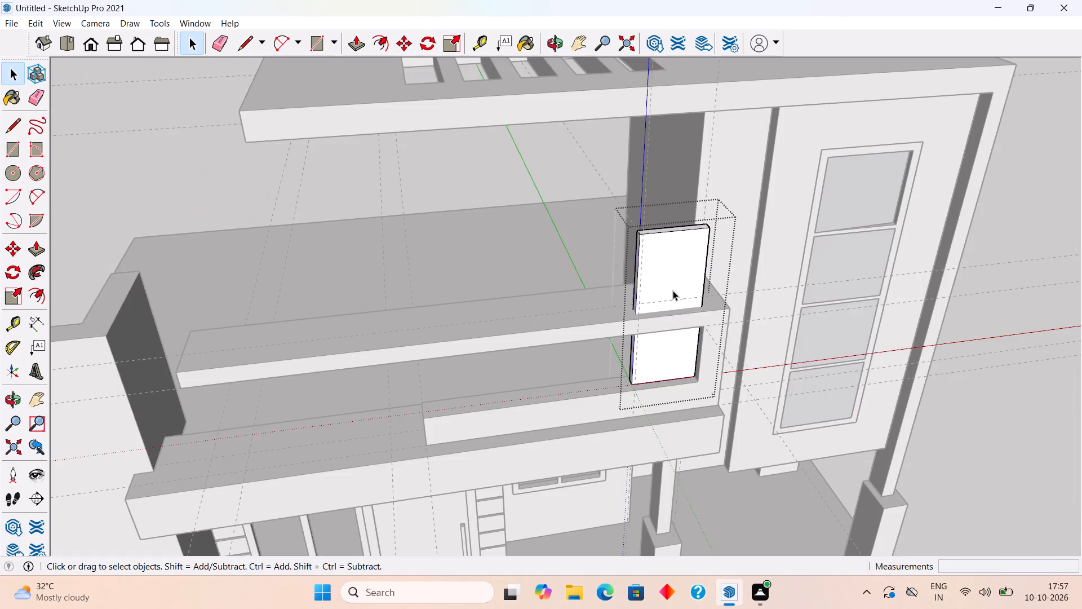
middle_drag(675, 235, 675, 310)
scroll(677, 311, up, 7)
key(p)
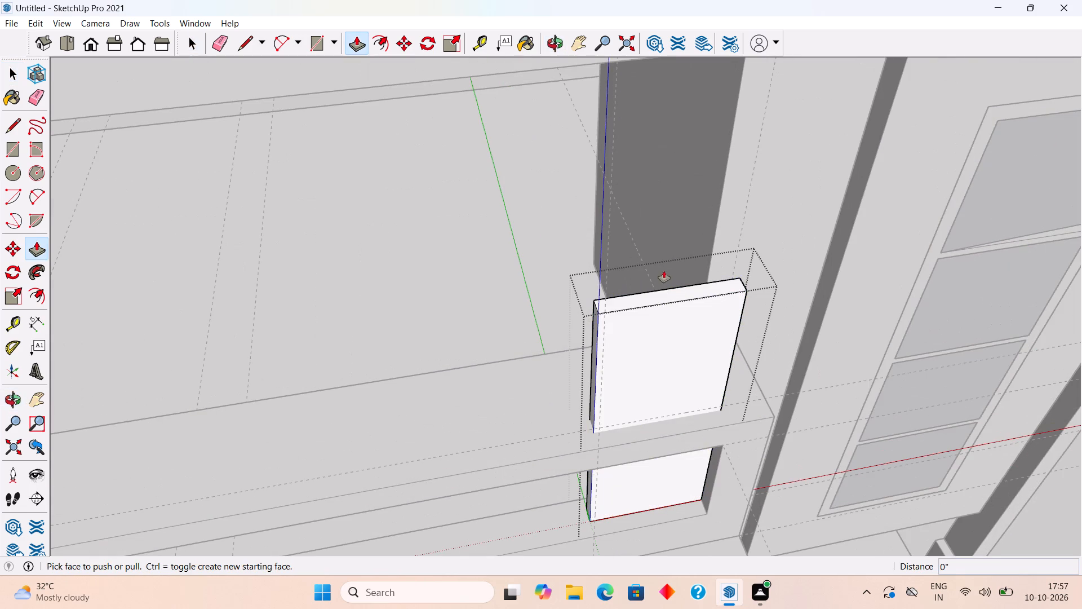
click(669, 293)
text(1')
key(Return)
key(space)
scroll(685, 345, down, 11)
scroll(678, 355, up, 1)
scroll(678, 355, down, 1)
middle_drag(676, 357, 671, 319)
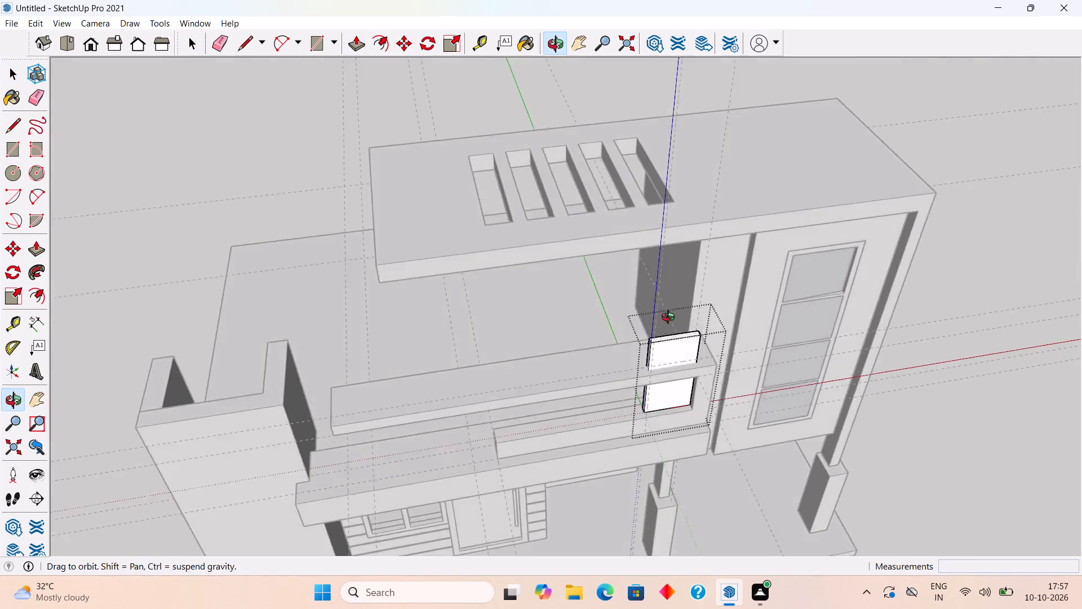
middle_drag(671, 319, 645, 196)
scroll(645, 196, down, 5)
click(850, 198)
Draw a 2' line across the panel's front face where it meets the underside of the overhead beam.
middle_drag(806, 251, 617, 232)
middle_drag(499, 287, 686, 260)
scroll(686, 260, up, 6)
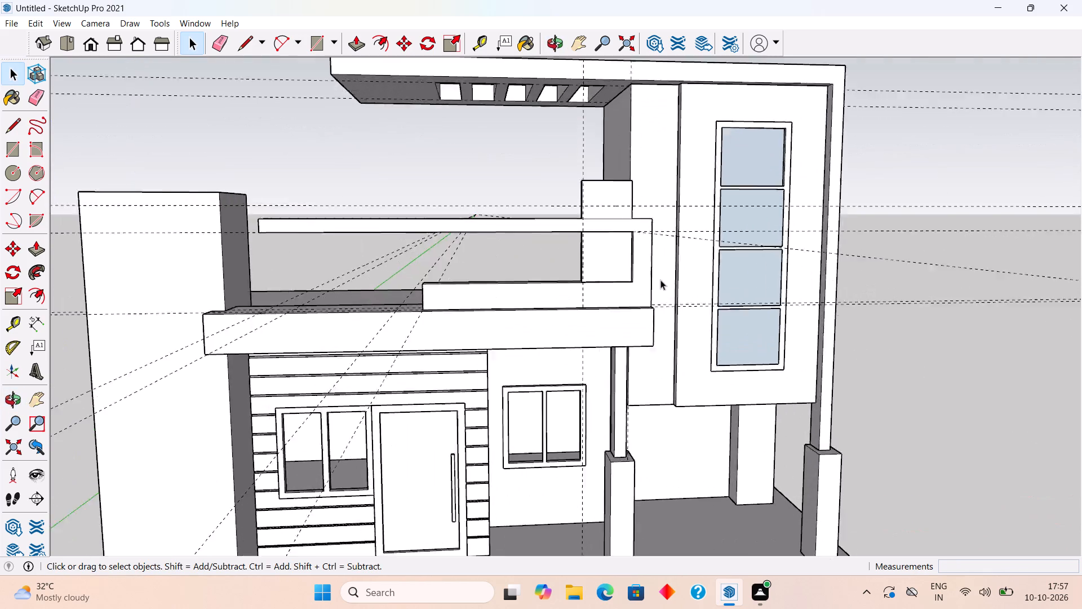
scroll(660, 280, up, 6)
middle_drag(578, 230, 571, 134)
scroll(571, 134, up, 6)
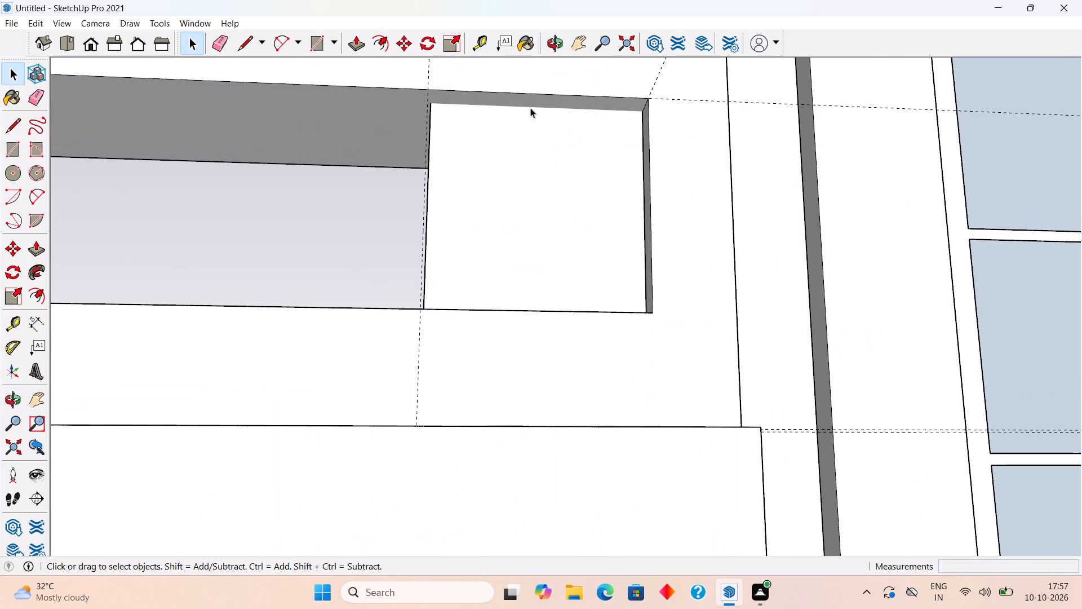
scroll(530, 108, up, 2)
key(l)
click(406, 105)
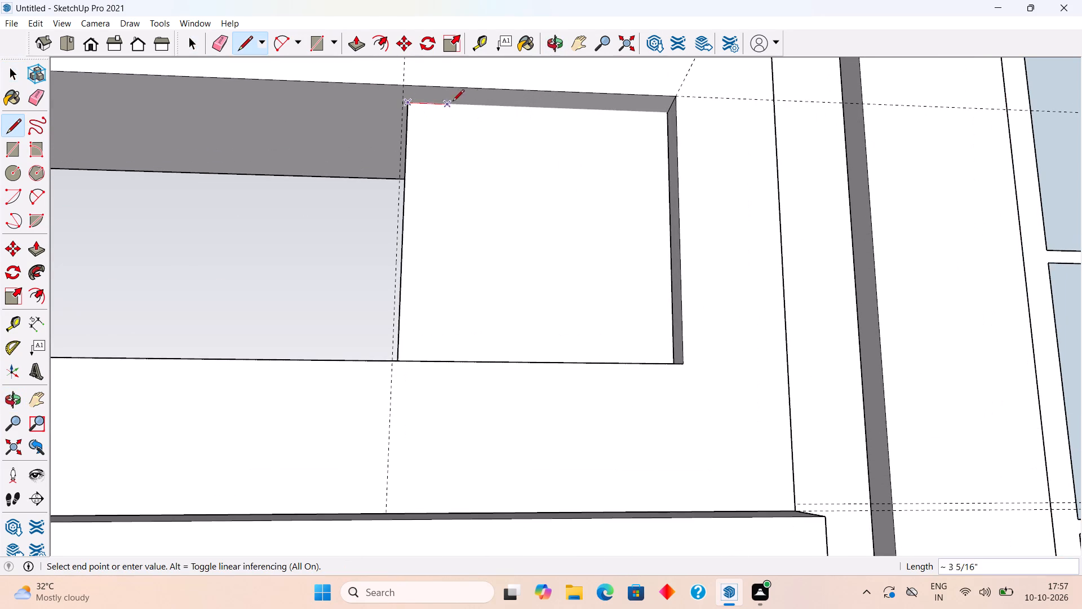
click(666, 112)
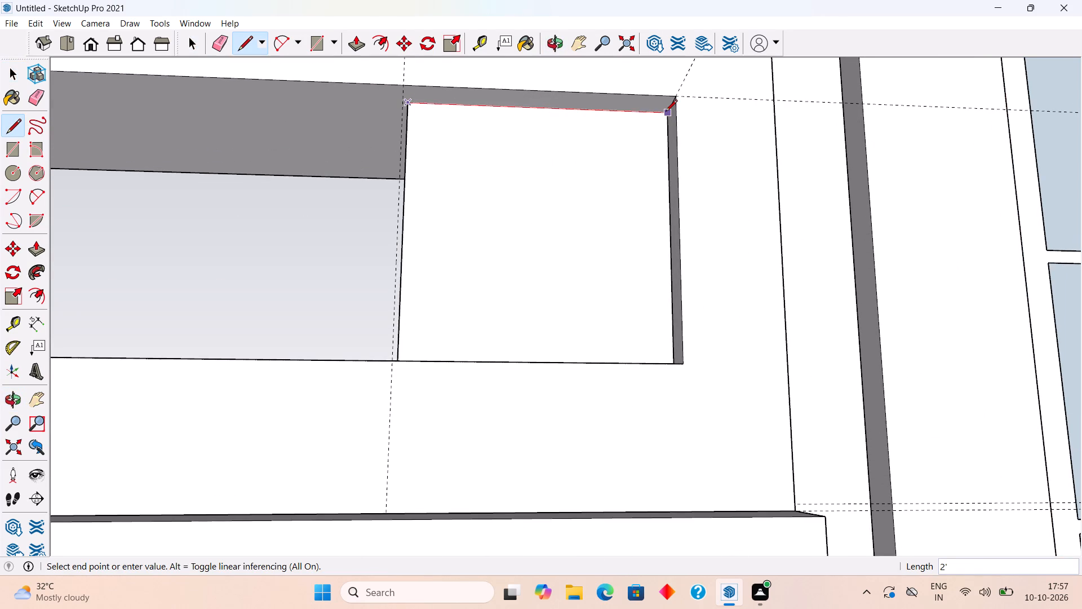
scroll(650, 209, down, 11)
scroll(637, 257, down, 1)
key(space)
Draw lines along the panel's front, side and back where it meets the top face of the overhead beam.
middle_drag(650, 167, 653, 364)
scroll(587, 301, up, 11)
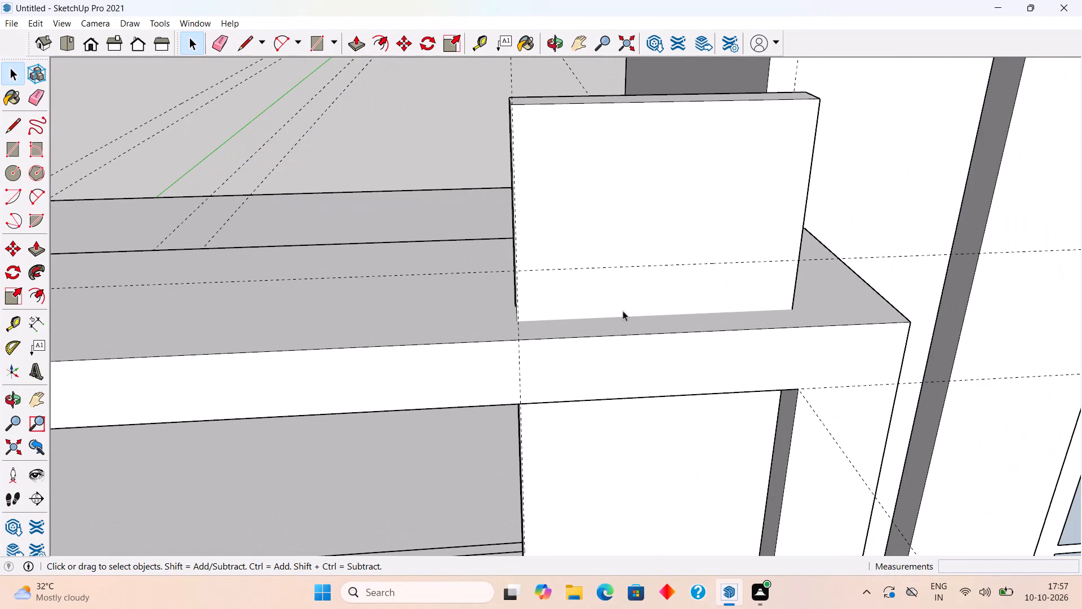
key(l)
click(517, 321)
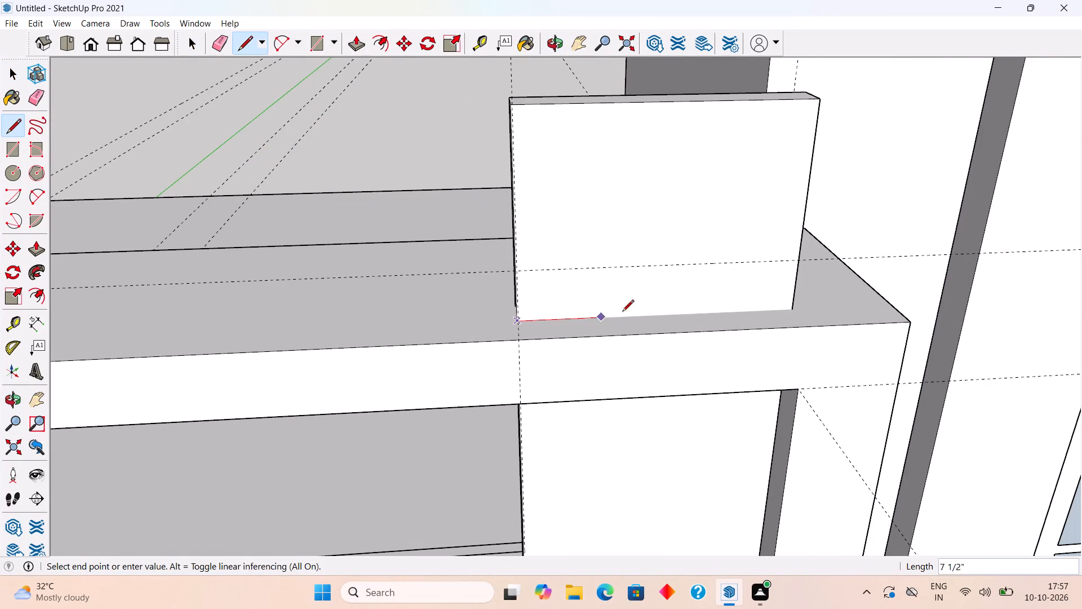
click(799, 308)
middle_drag(675, 299, 1039, 290)
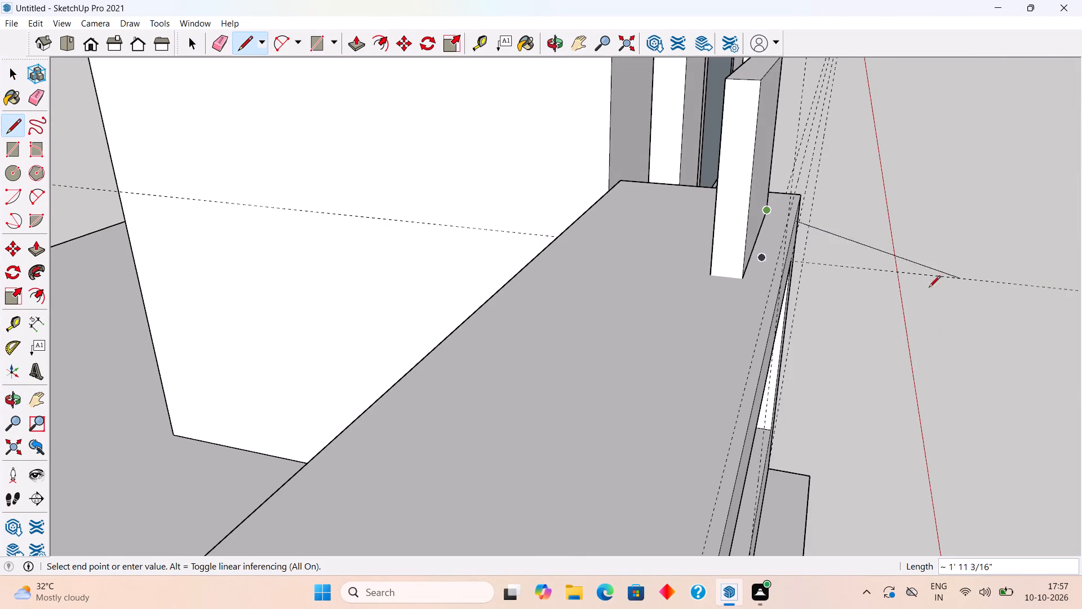
key(space)
text(l)
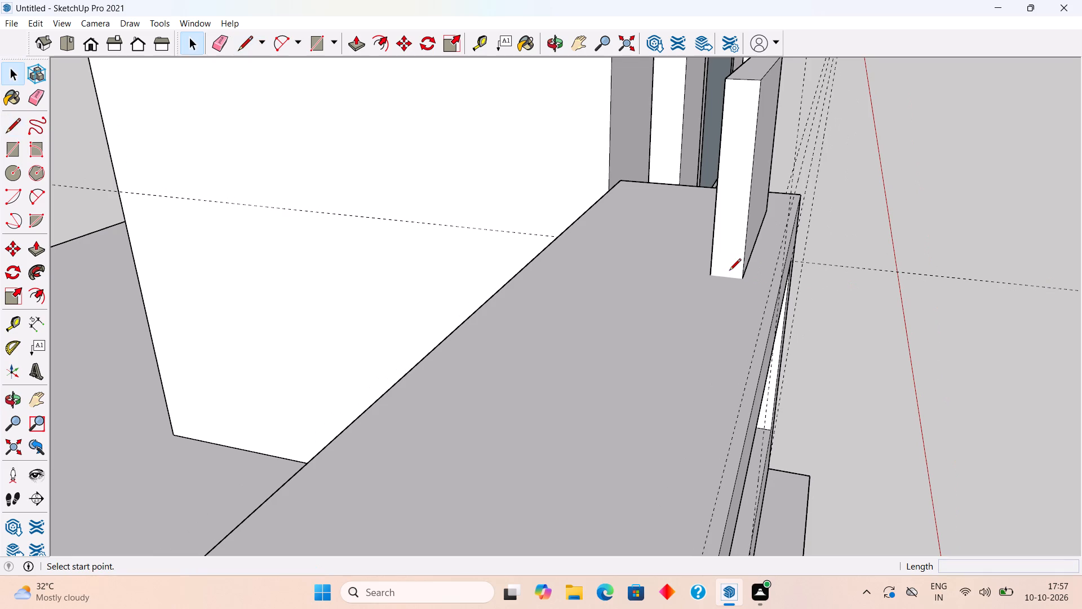
click(713, 273)
click(742, 274)
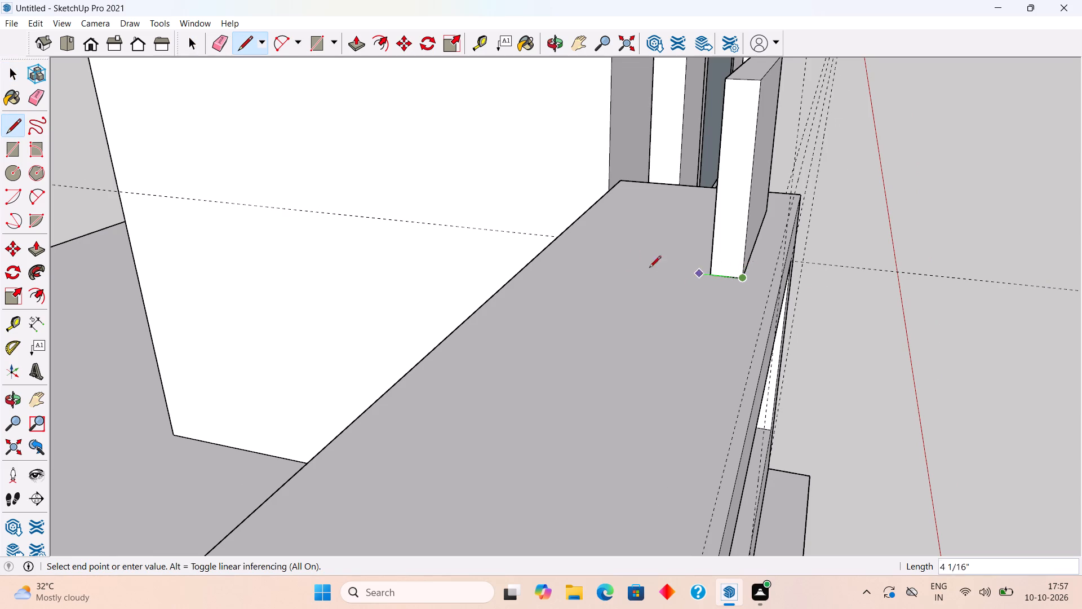
middle_drag(627, 263, 884, 293)
key(space)
text(l)
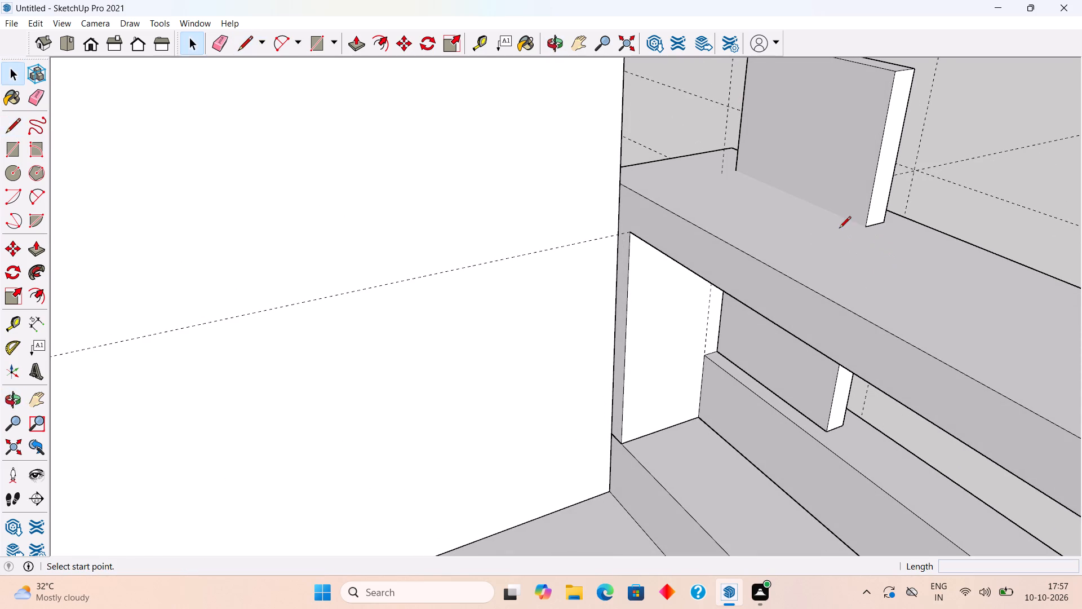
click(736, 170)
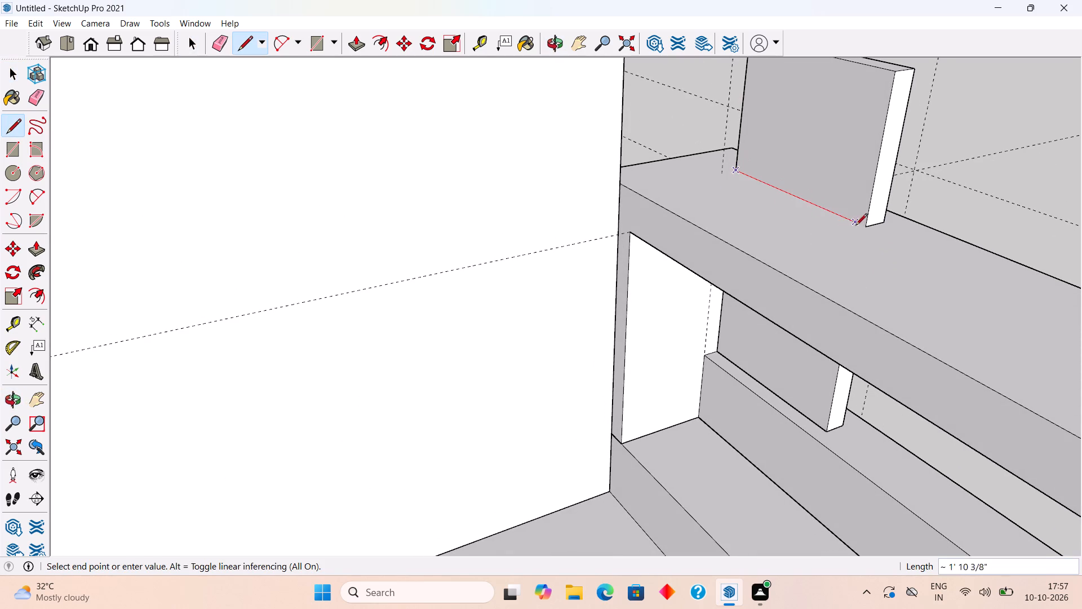
click(865, 230)
key(space)
Examine the overall front elevation and the panel's junction with the overhead beam from several angles.
scroll(865, 230, down, 11)
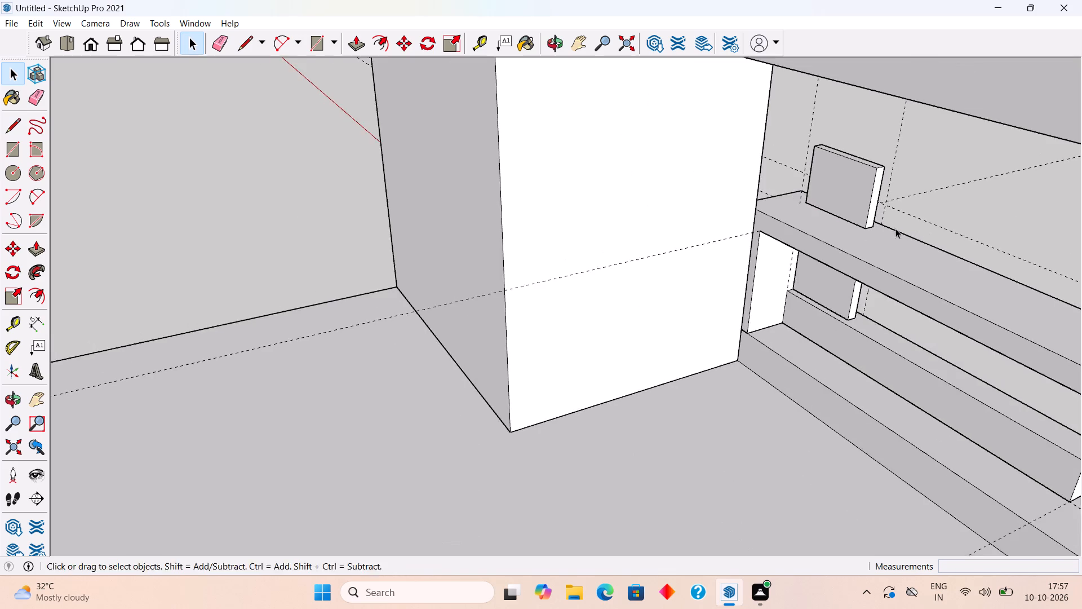
middle_drag(895, 228, 665, 251)
scroll(666, 253, down, 10)
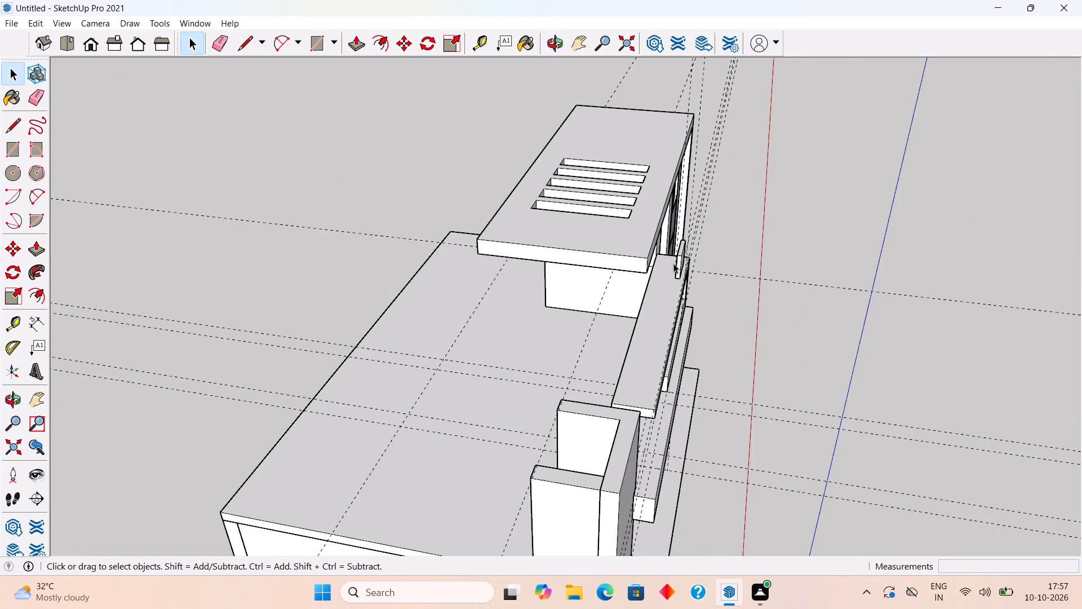
scroll(672, 263, down, 4)
middle_drag(672, 257, 397, 110)
click(753, 136)
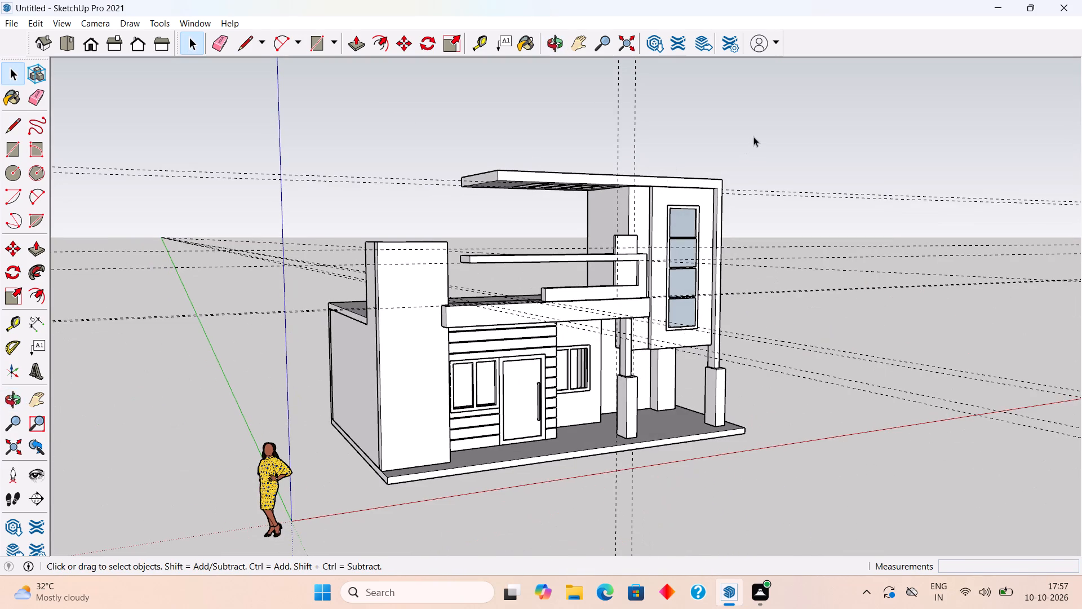
middle_drag(736, 318, 578, 154)
scroll(575, 162, up, 1)
scroll(568, 254, up, 13)
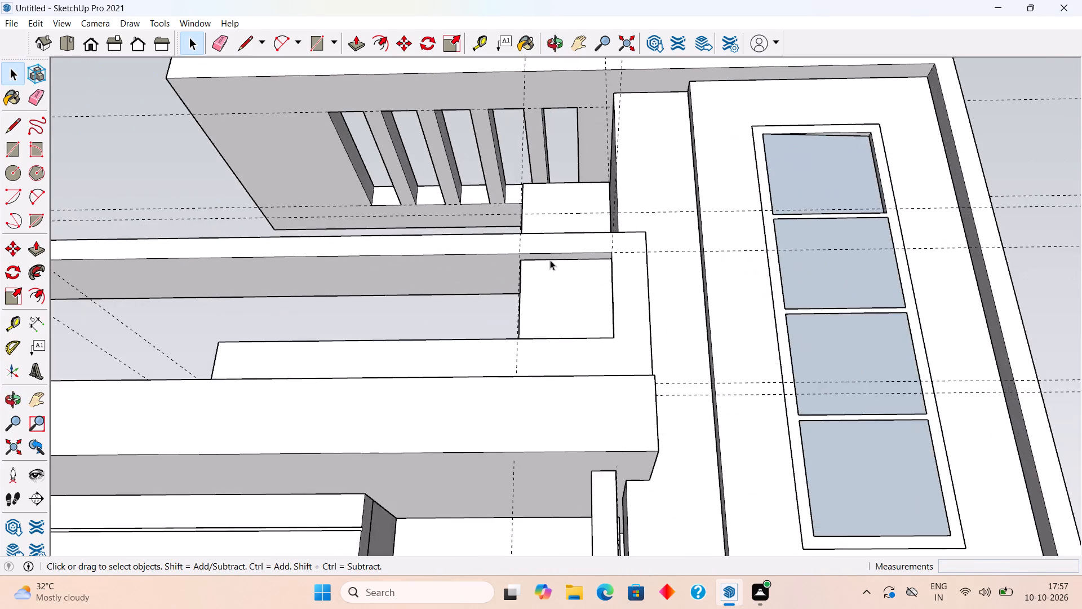
Examine the overall front elevation and the canopy parapet from the front, side and above.
scroll(550, 260, up, 4)
middle_drag(558, 244, 565, 347)
scroll(566, 337, down, 15)
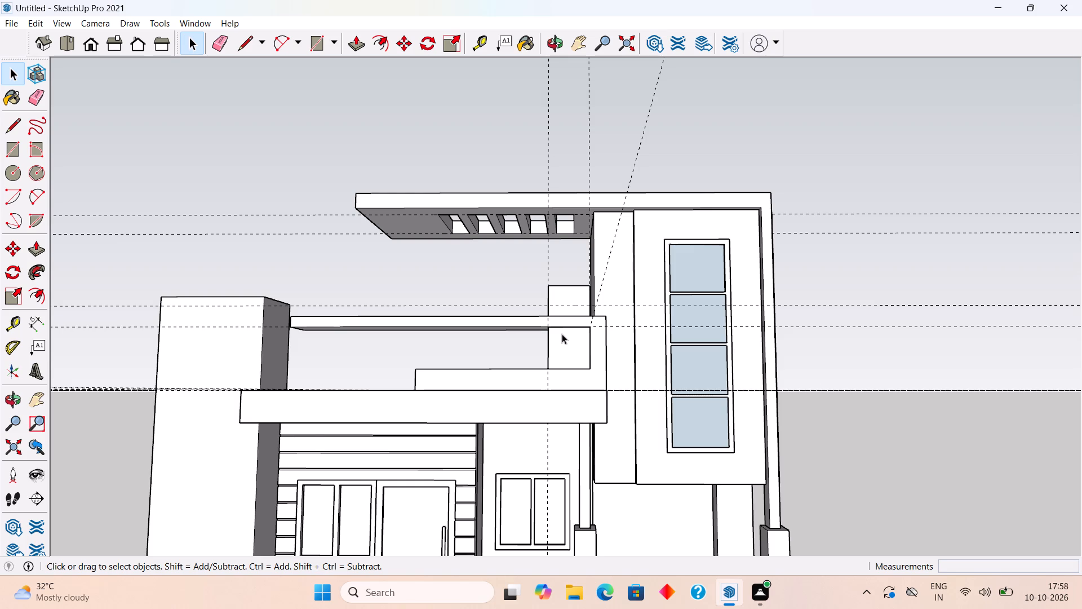
scroll(561, 336, down, 5)
middle_drag(575, 372, 589, 425)
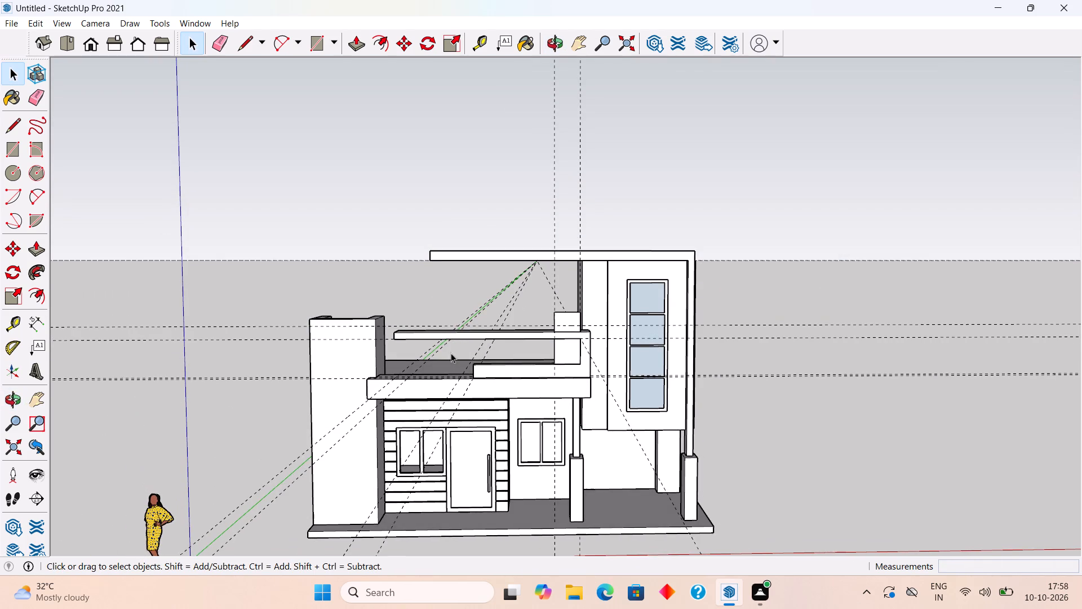
middle_drag(576, 414, 975, 406)
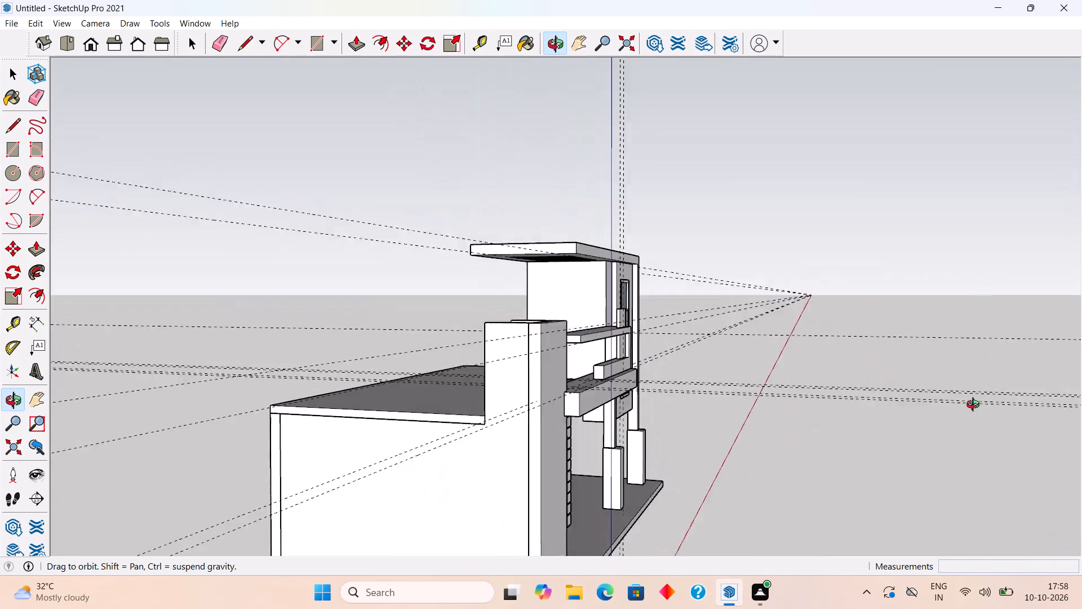
middle_drag(975, 406, 1081, 458)
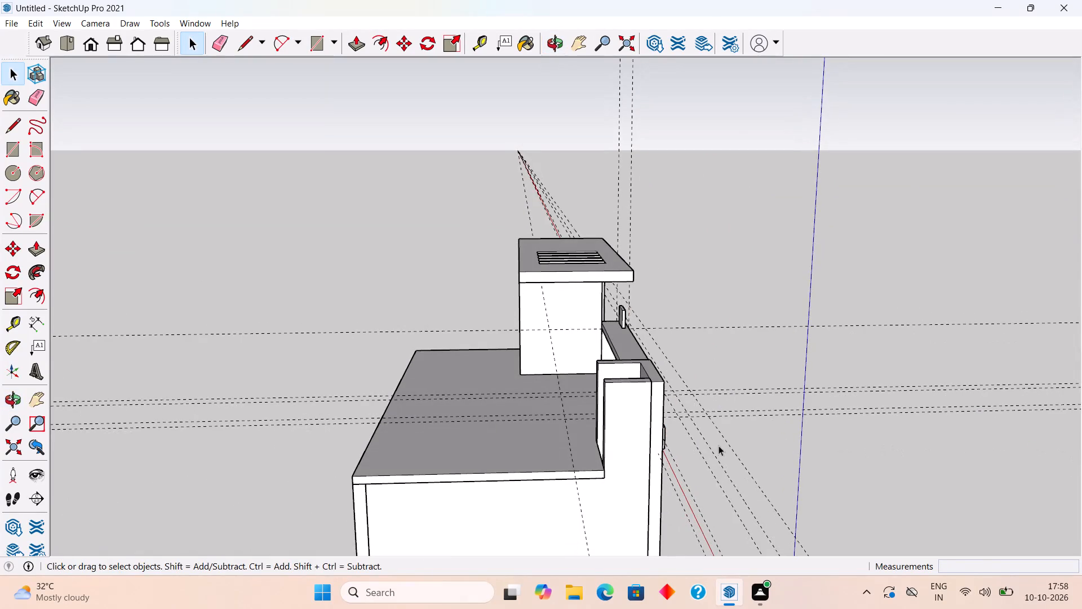
middle_drag(659, 445, 233, 439)
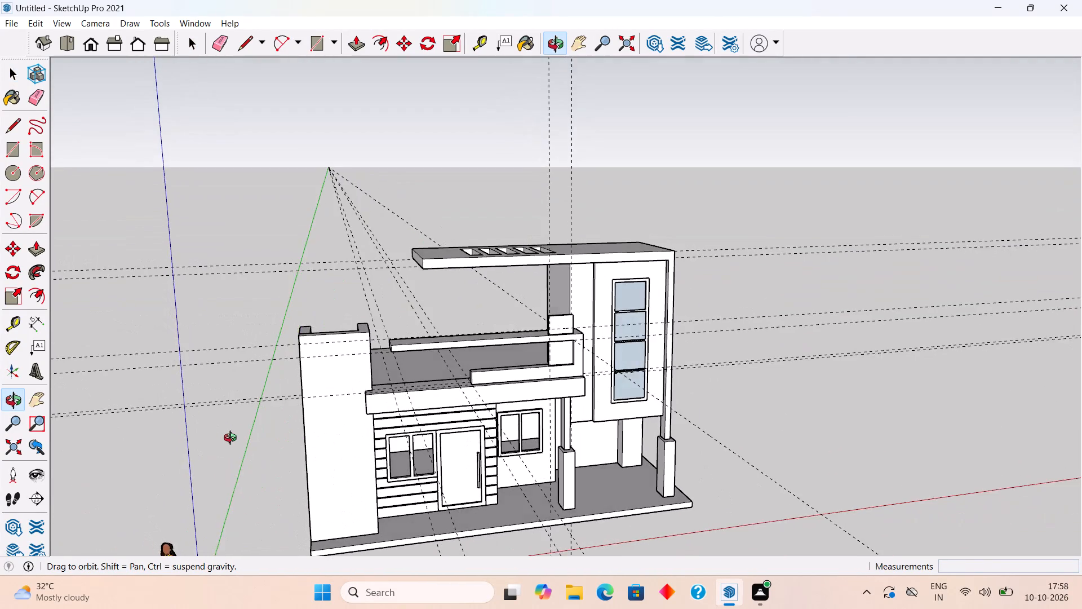
middle_drag(233, 439, 230, 473)
scroll(396, 360, up, 5)
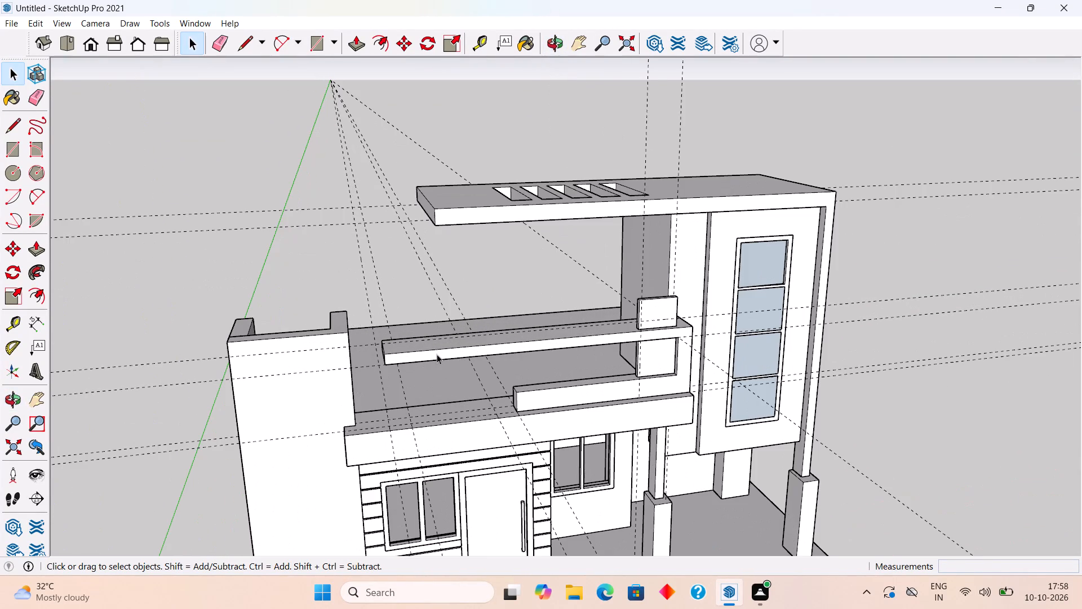
Inside the parapet group, draw a 6" vertical line across the overhead beam's back face, from the opening's inner corner to the top edge.
middle_drag(557, 407, 1081, 421)
middle_drag(670, 321, 719, 307)
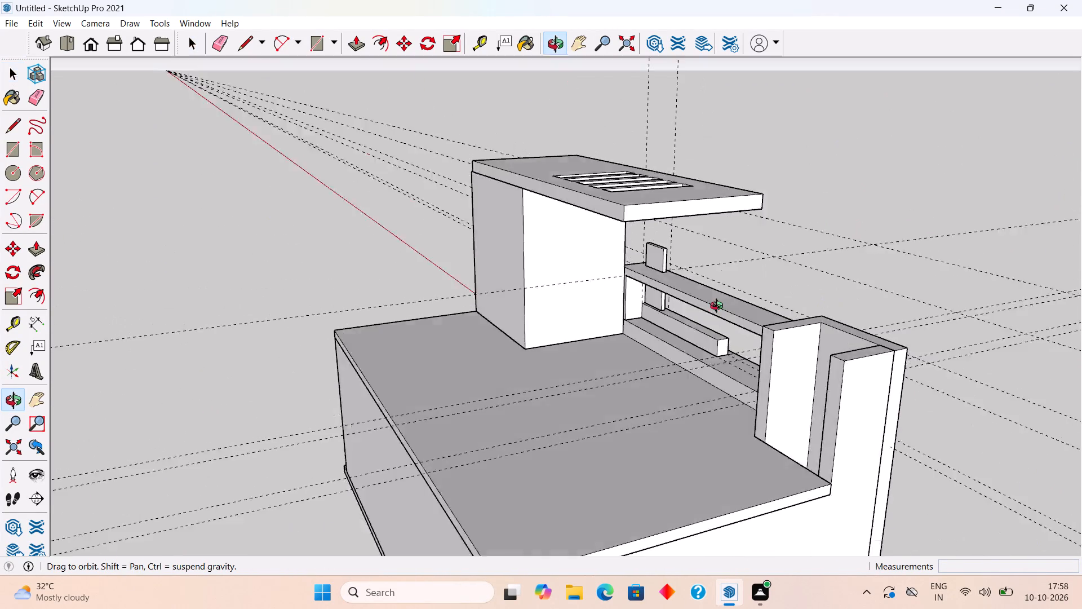
middle_drag(719, 307, 864, 275)
scroll(586, 250, up, 11)
scroll(709, 306, up, 1)
middle_drag(709, 306, 860, 299)
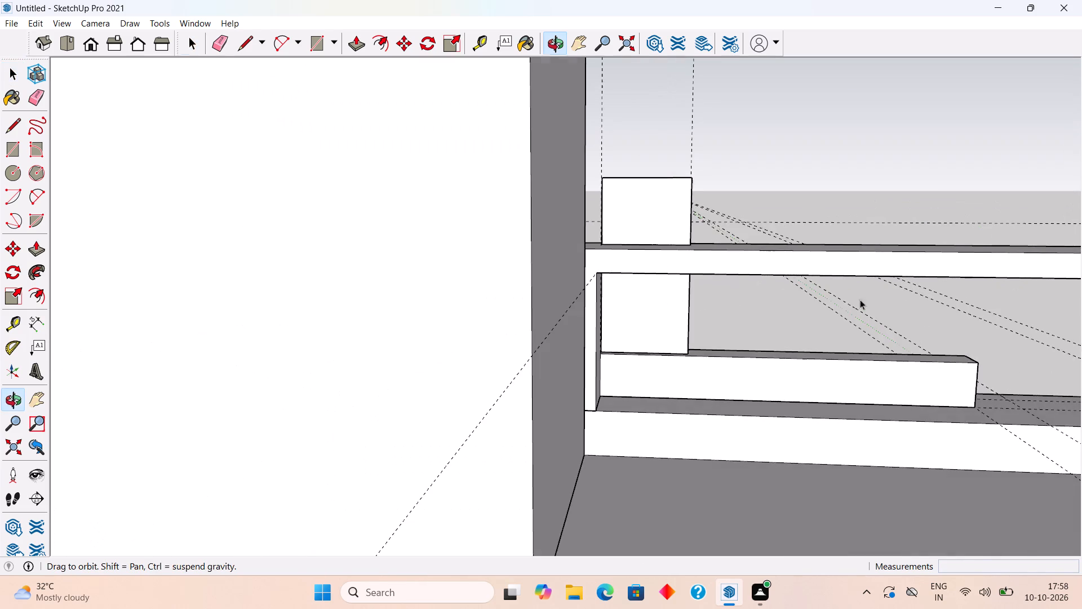
middle_drag(860, 299, 861, 298)
scroll(686, 273, up, 3)
triple_click(635, 253)
scroll(635, 253, up, 5)
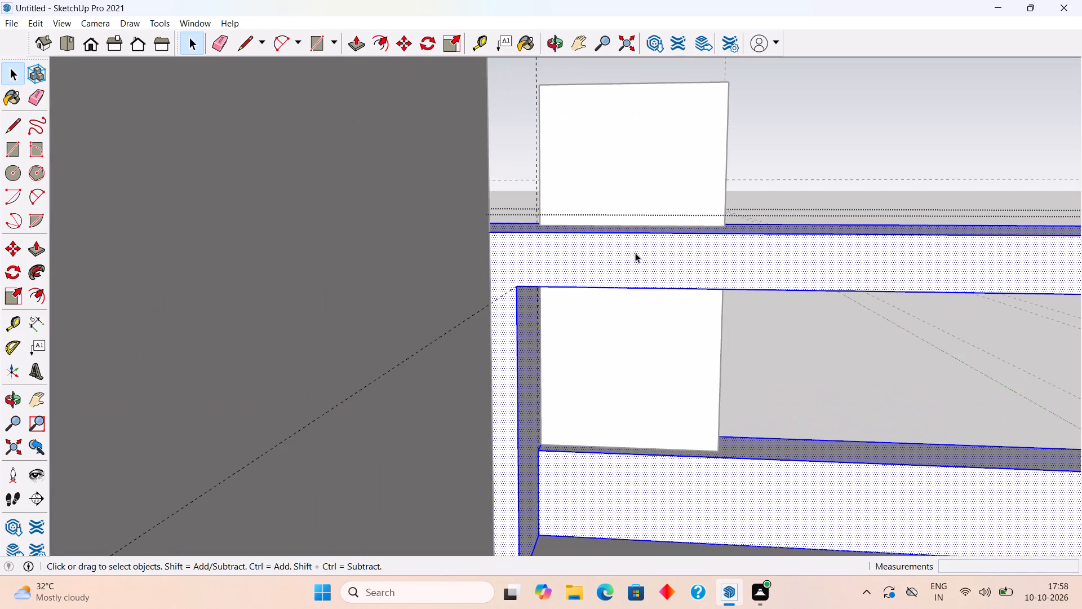
key(l)
click(515, 290)
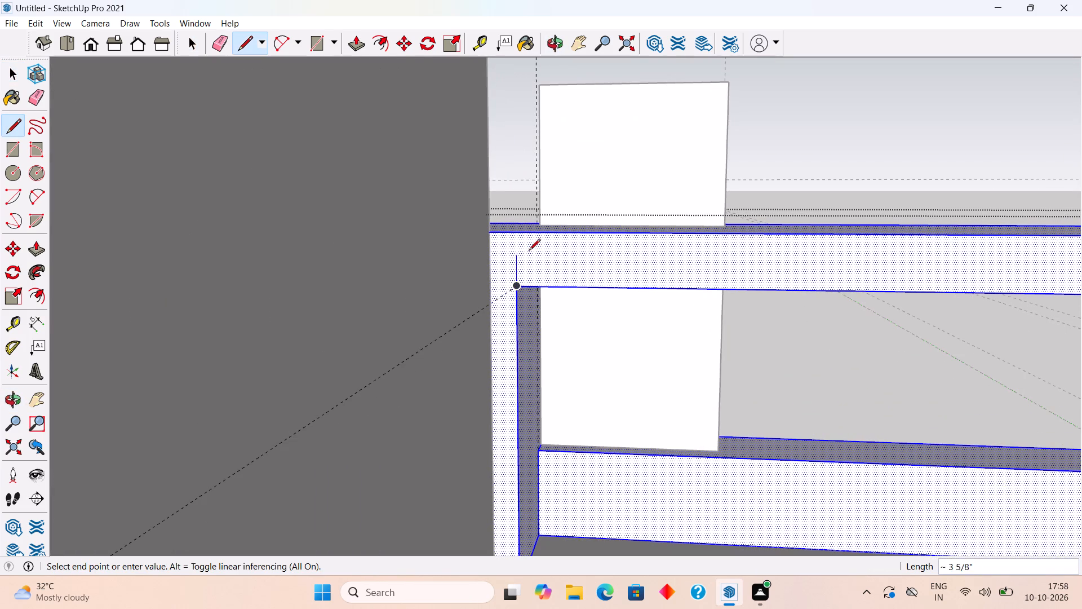
click(518, 233)
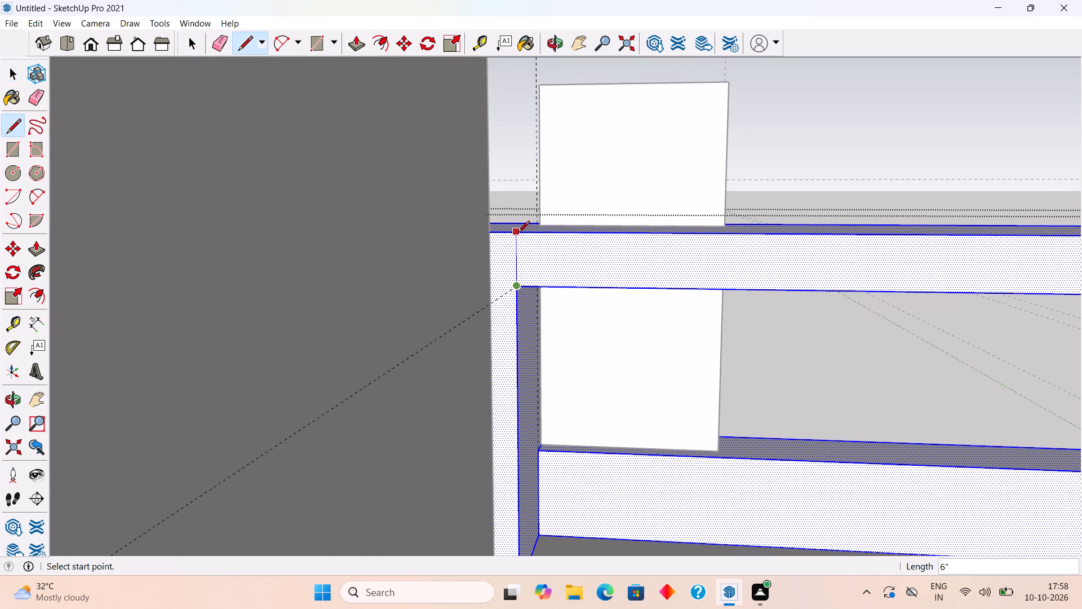
Push/Pull the back face of the overhead beam inward by 6".
key(space)
click(585, 262)
key(p)
click(585, 262)
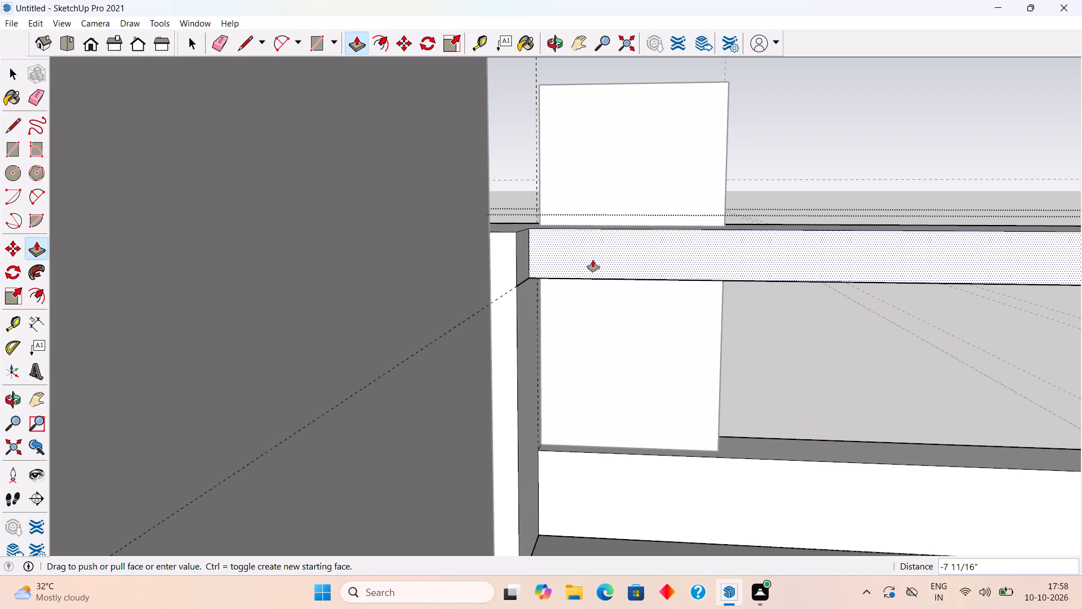
key(6)
key(shift+quotedbl)
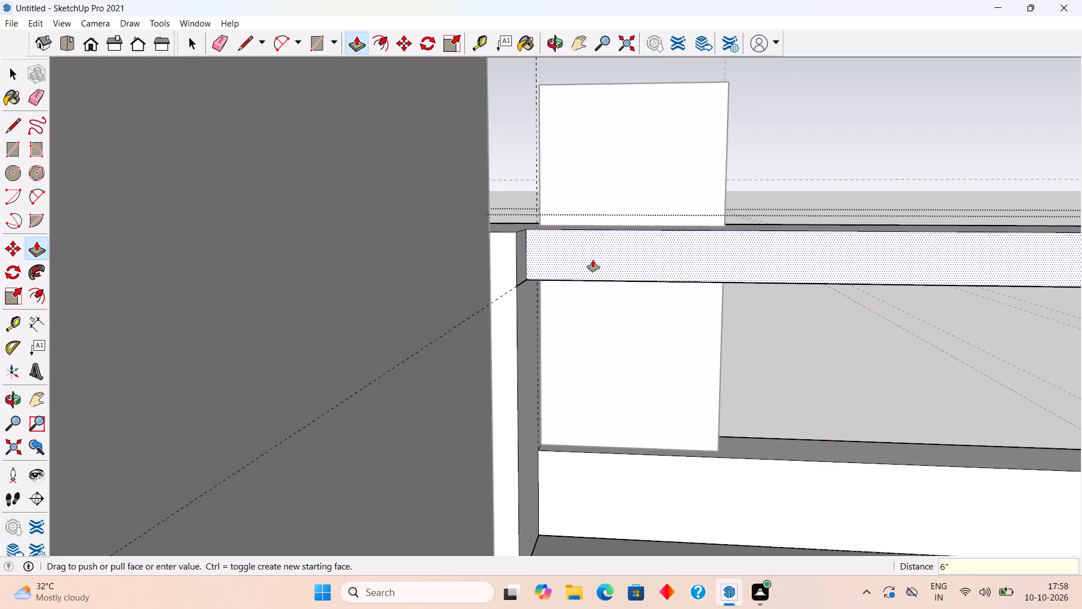
key(Return)
key(space)
Delete the leftover edge between the beam recess and the upright's inner face, and leave the group.
middle_drag(573, 262, 458, 279)
scroll(438, 279, up, 5)
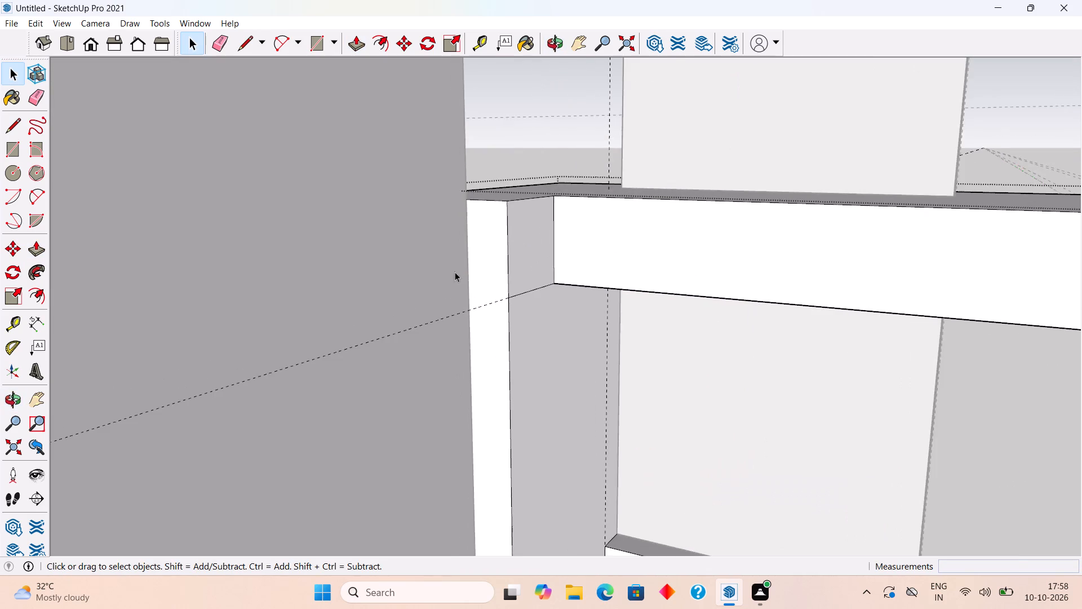
scroll(455, 272, up, 6)
click(539, 303)
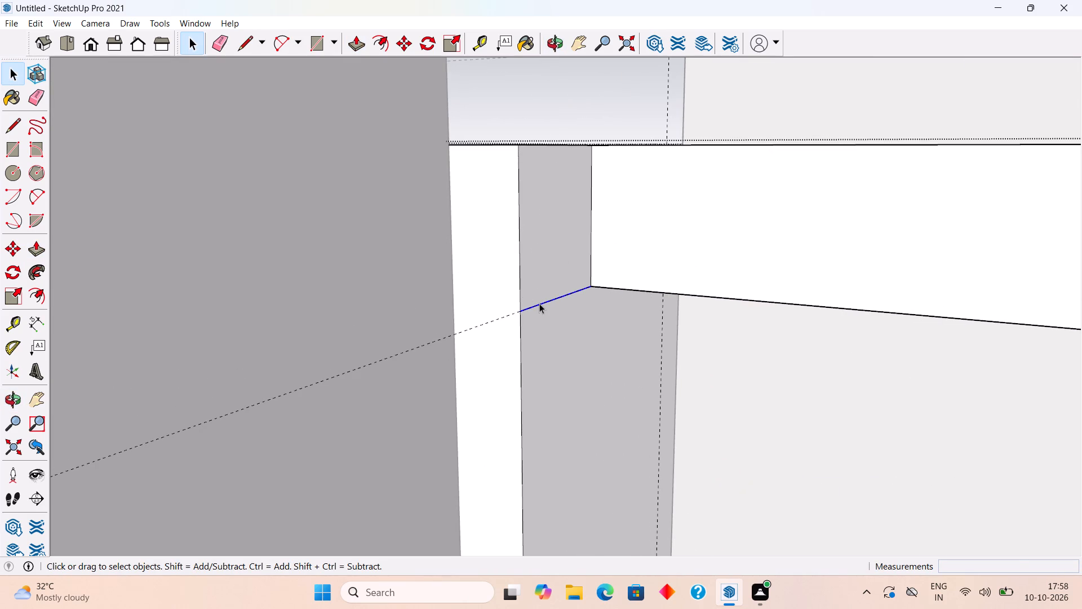
key(Delete)
scroll(539, 303, down, 11)
click(879, 162)
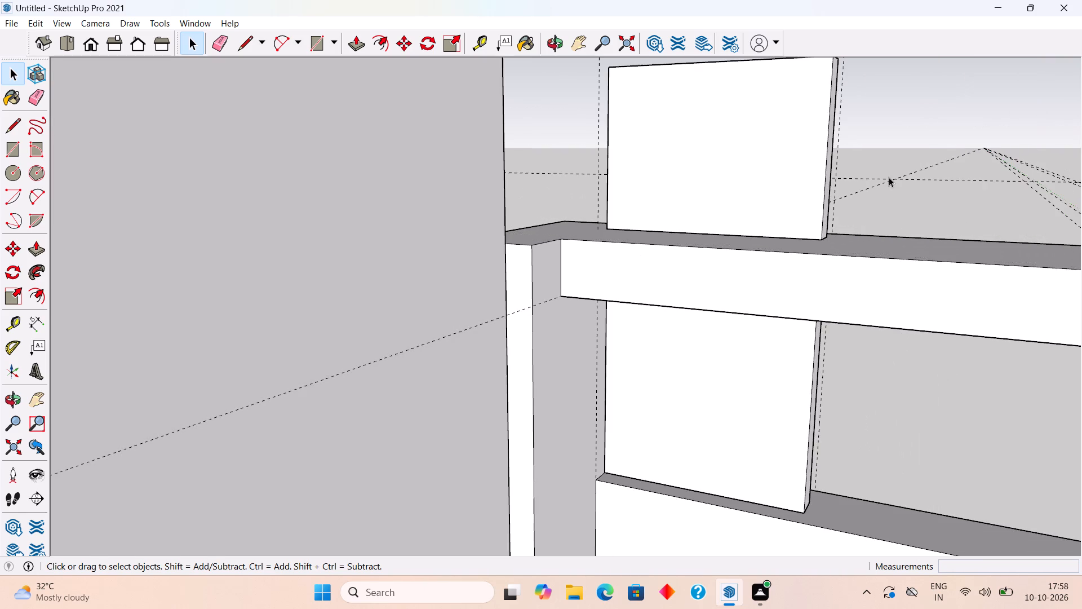
Examine the thinned overhead beam and the whole front elevation from several angles.
middle_drag(760, 241, 384, 227)
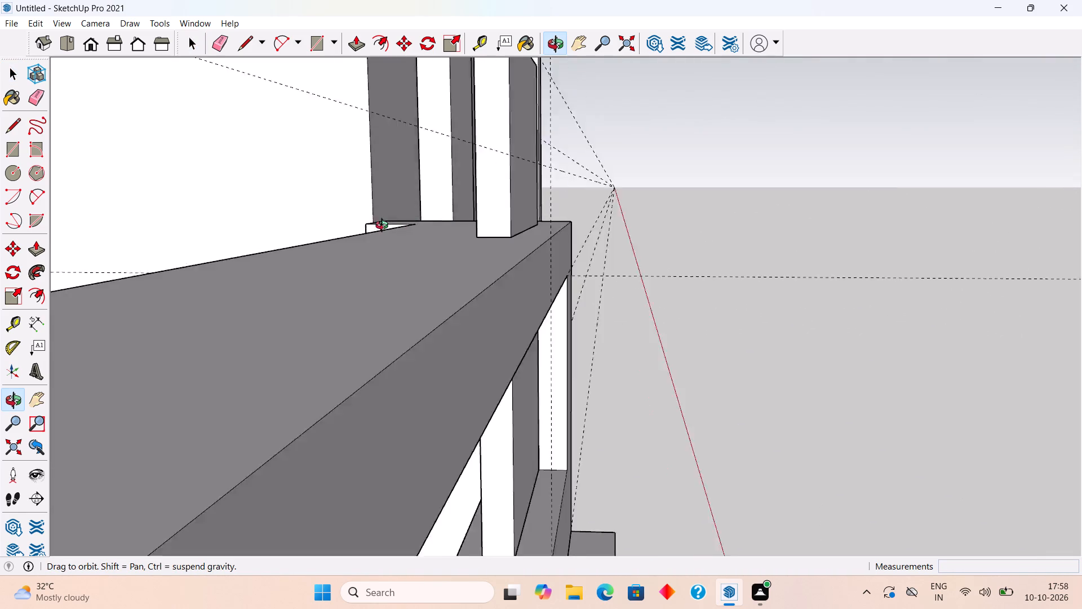
middle_drag(384, 227, 297, 208)
scroll(297, 208, down, 9)
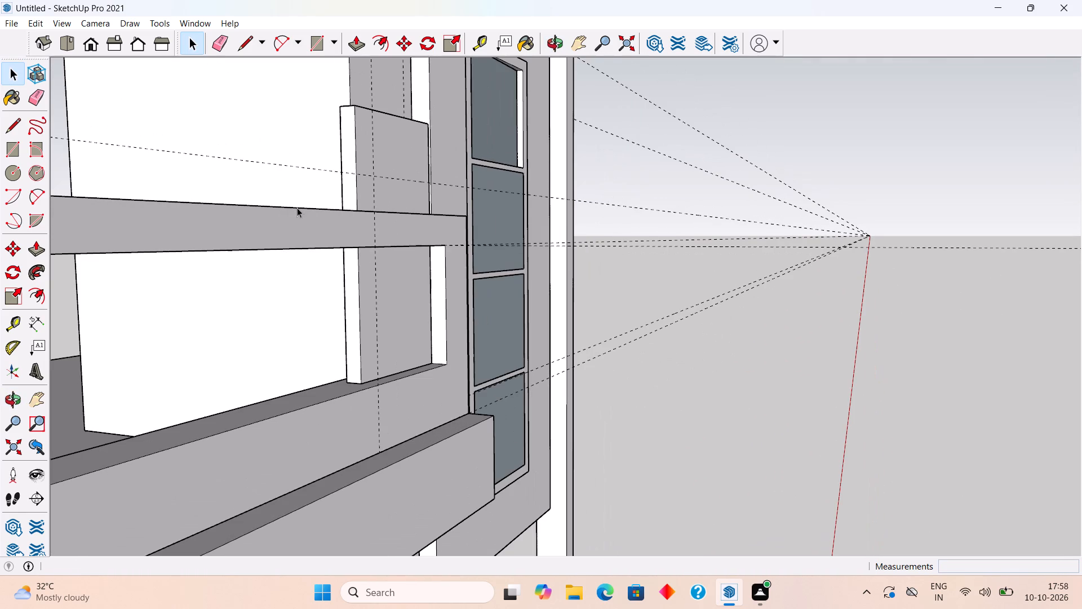
scroll(297, 208, down, 10)
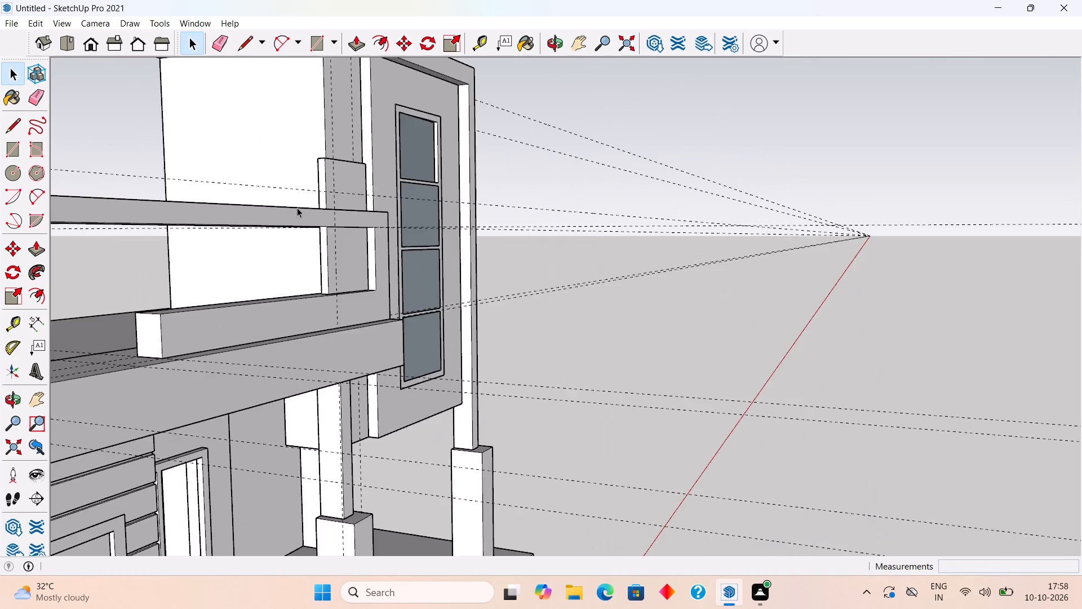
scroll(297, 208, down, 4)
middle_drag(503, 265, 418, 299)
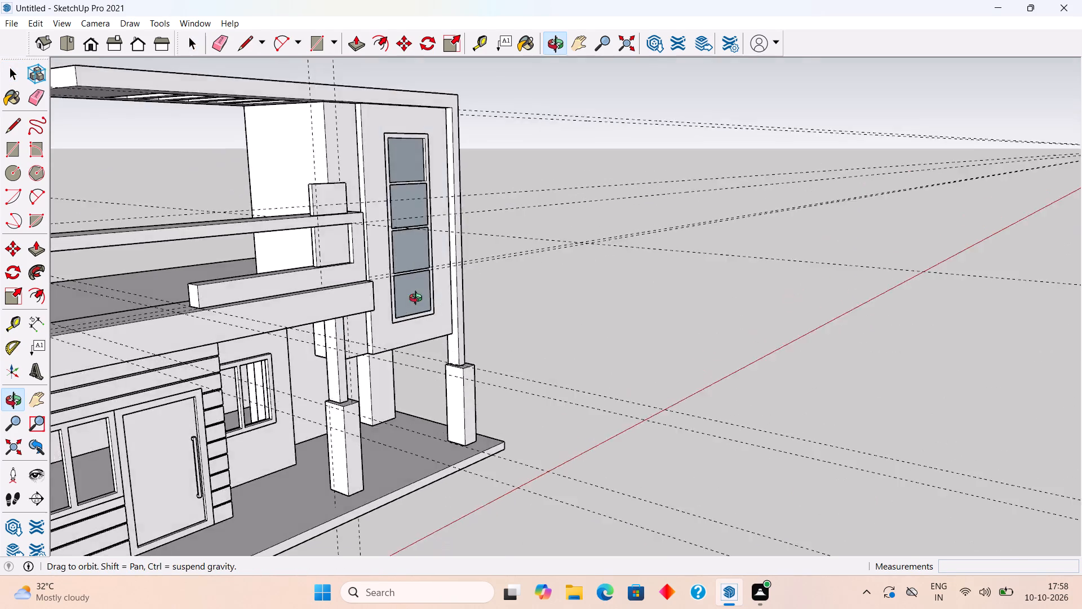
middle_drag(418, 299, 407, 297)
scroll(416, 299, down, 9)
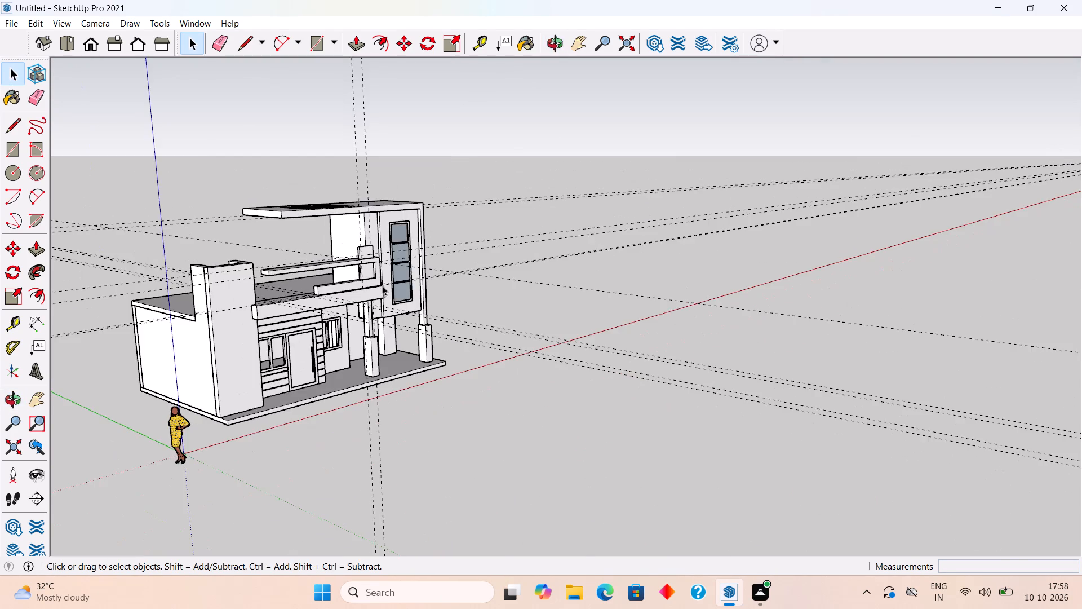
scroll(391, 283, down, 3)
middle_drag(409, 292, 286, 310)
scroll(286, 310, up, 4)
scroll(330, 286, up, 6)
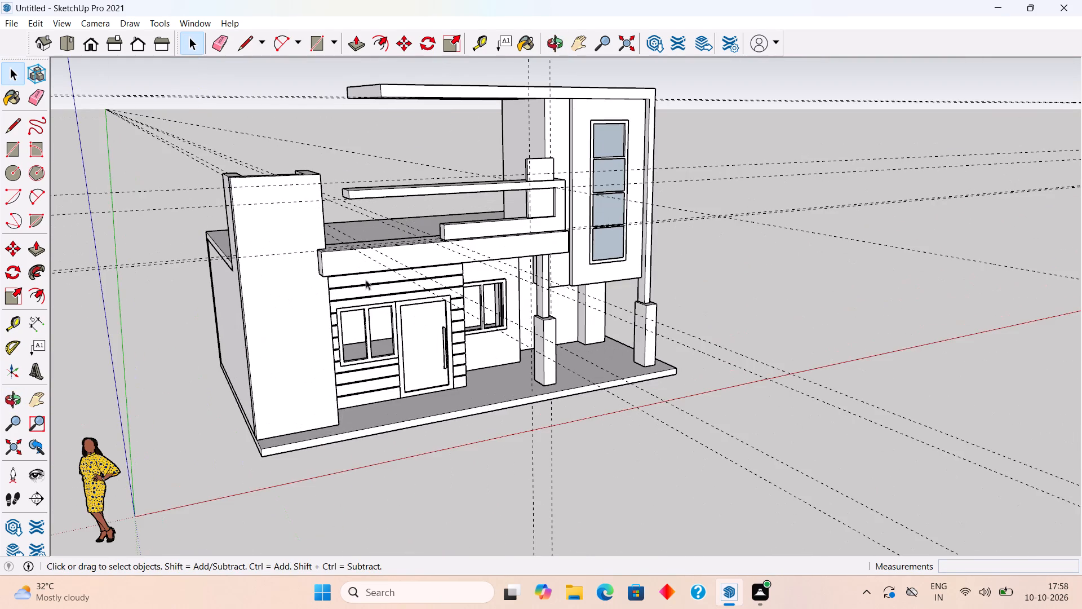
middle_drag(449, 215, 325, 297)
scroll(325, 297, up, 4)
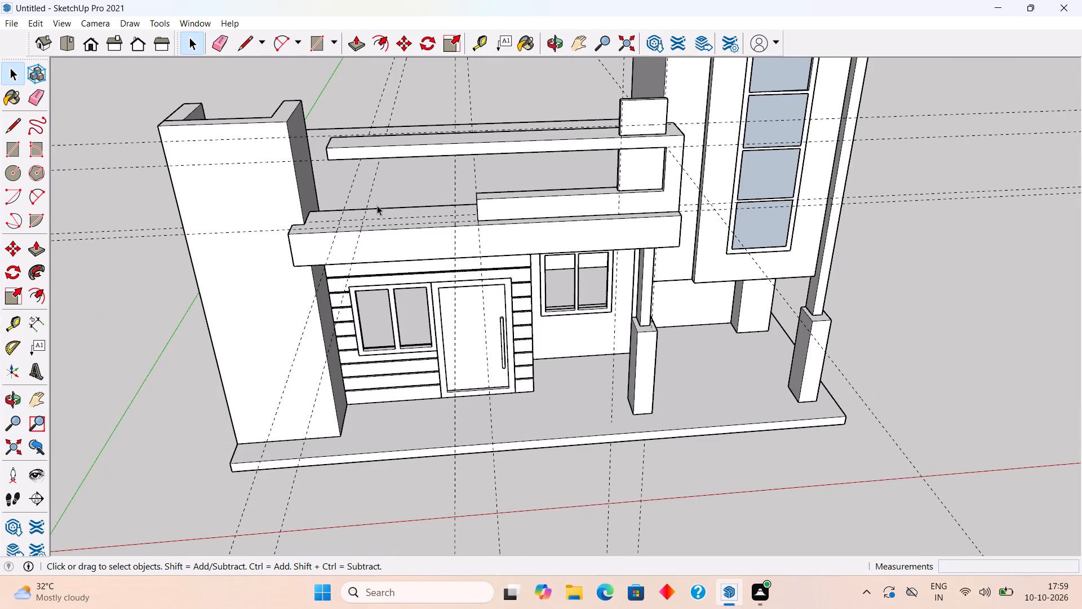
Draw a rectangle on the canopy's top face between the crossing guides, beneath the free end of the overhead beam.
middle_drag(377, 205, 407, 329)
scroll(338, 282, up, 6)
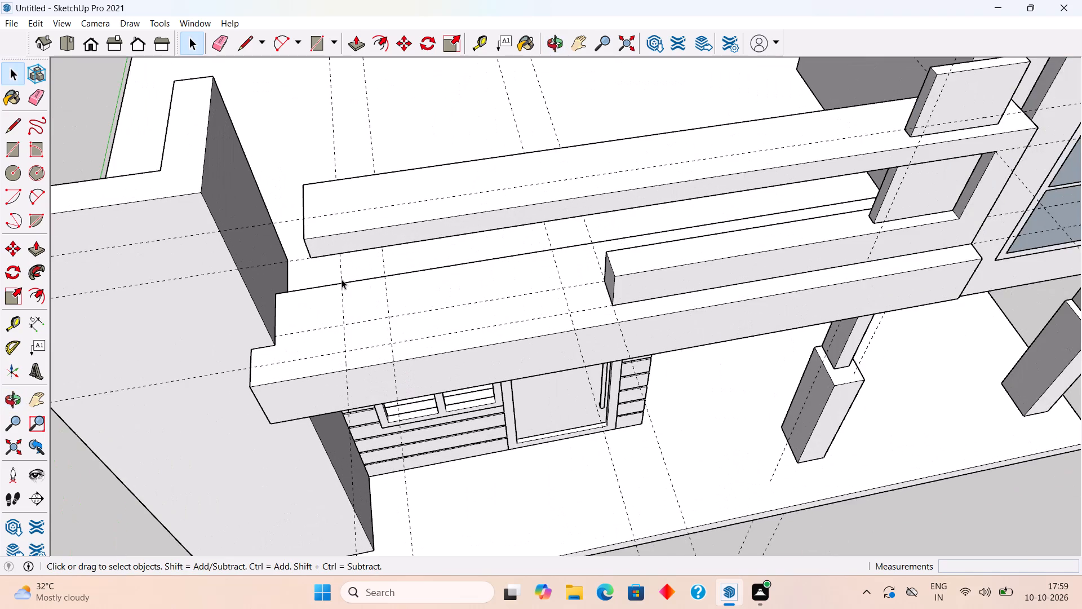
middle_drag(366, 246, 647, 199)
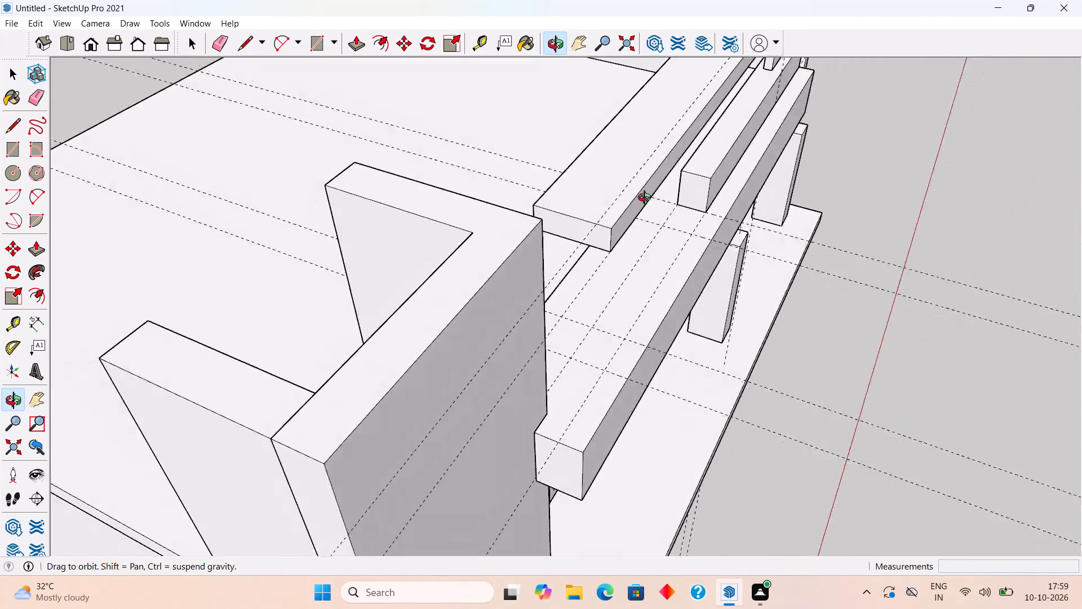
middle_drag(647, 199, 529, 202)
scroll(496, 339, up, 3)
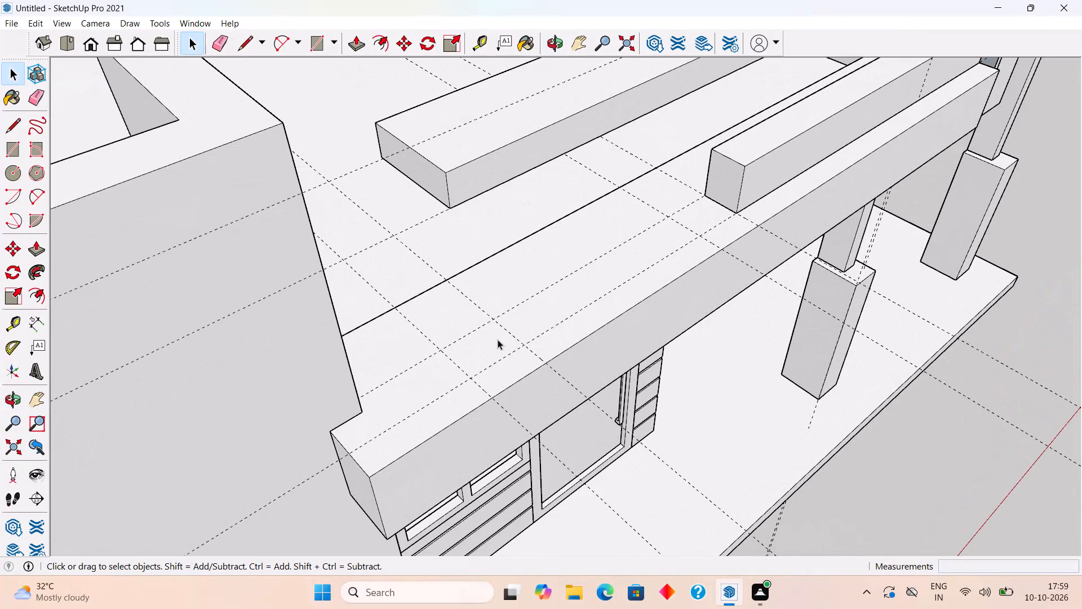
scroll(480, 347, up, 4)
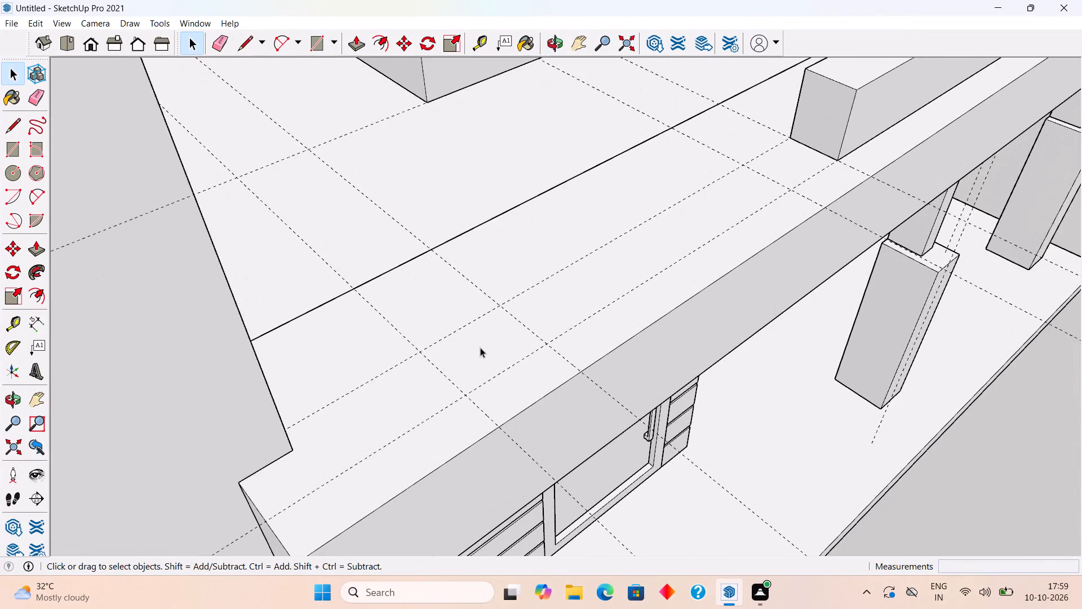
middle_drag(485, 347, 529, 381)
scroll(529, 381, up, 1)
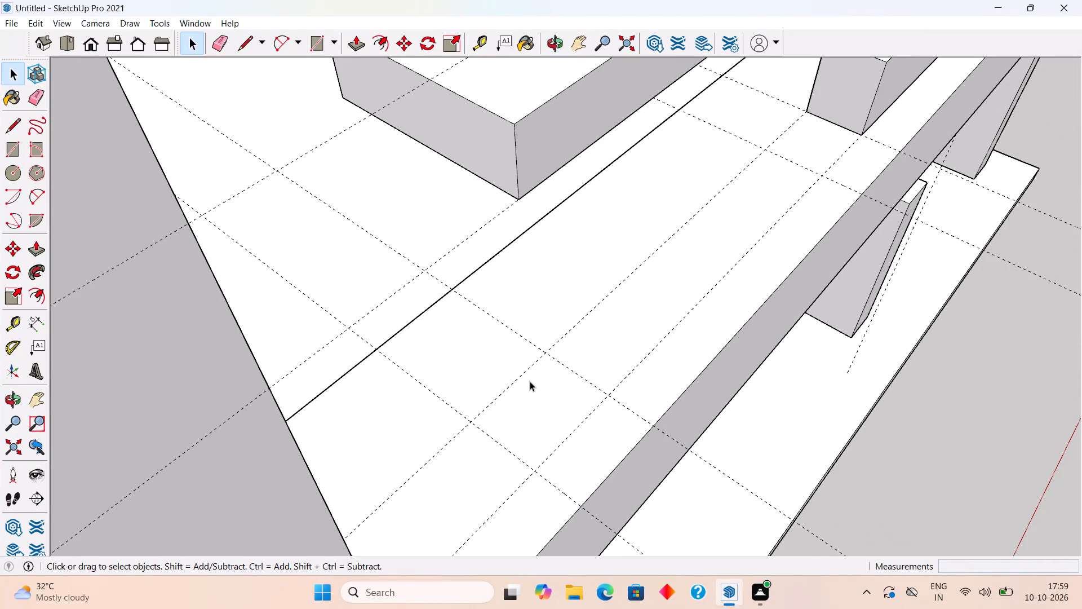
key(r)
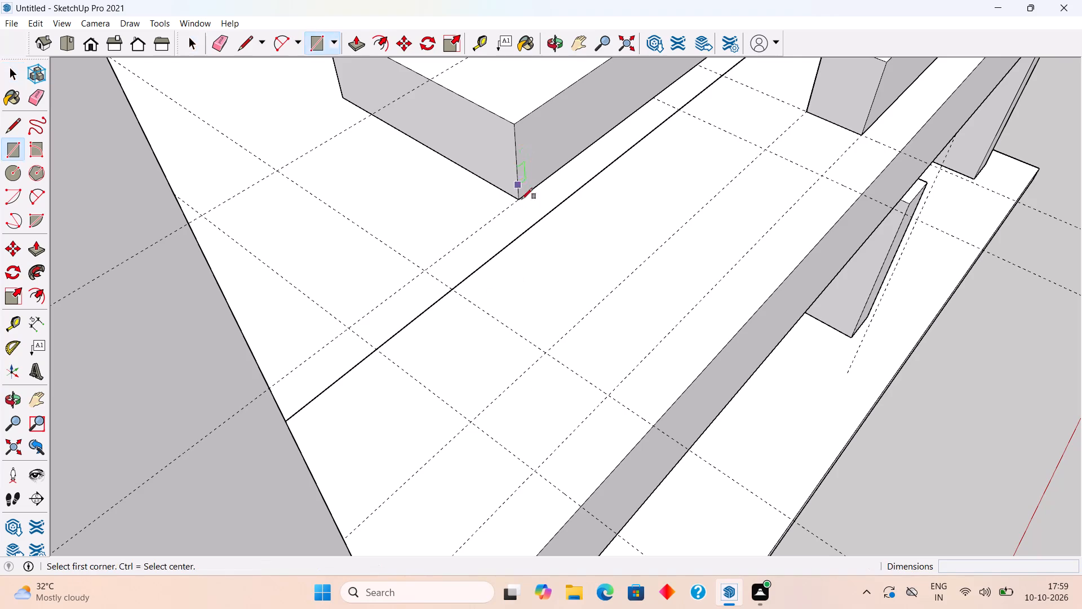
click(473, 421)
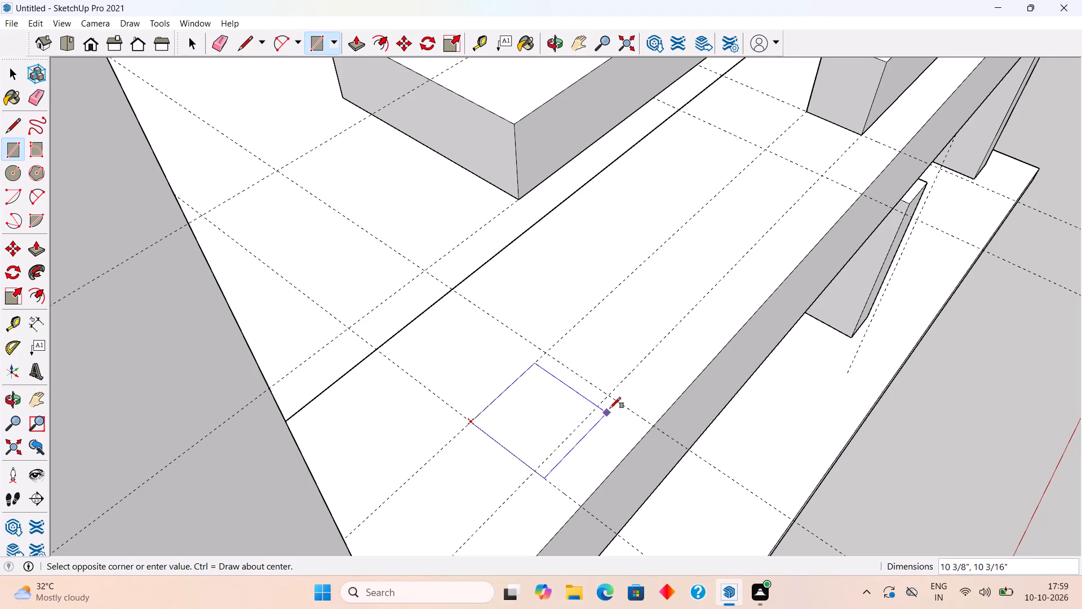
click(612, 394)
key(space)
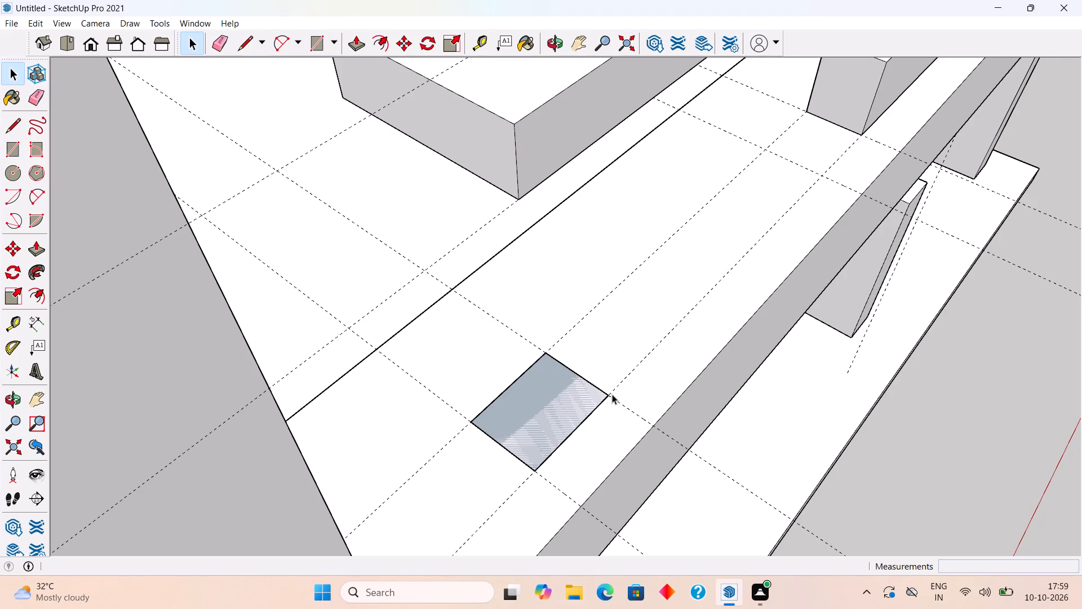
Push/Pull the rectangle up to the underside of the overhead beam to form a supporting post.
text(op)
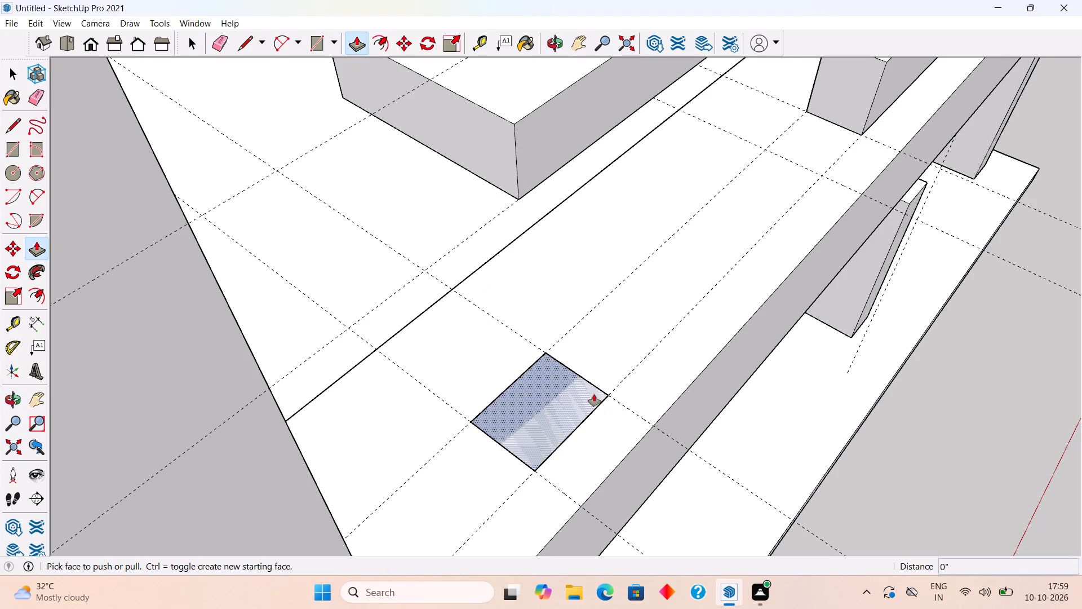
drag(592, 394, 585, 358)
drag(558, 392, 561, 352)
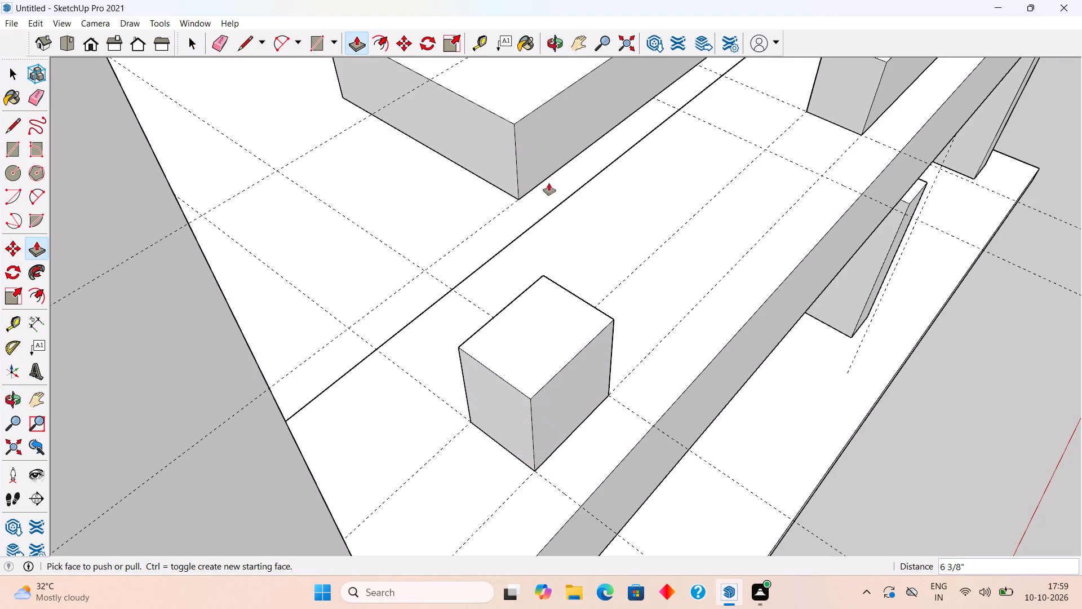
drag(544, 359, 509, 176)
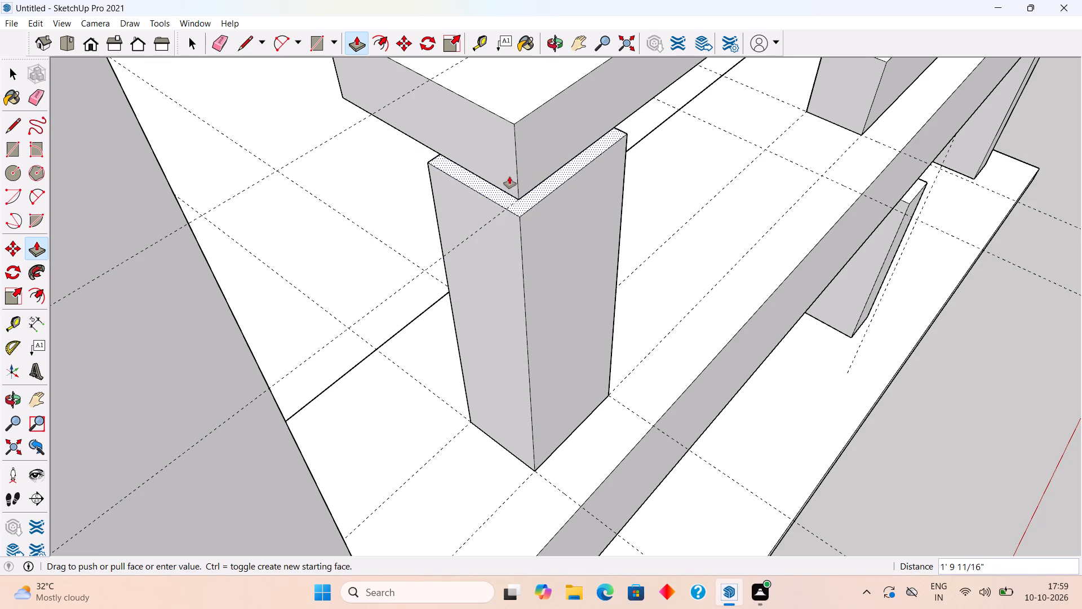
drag(509, 176, 493, 186)
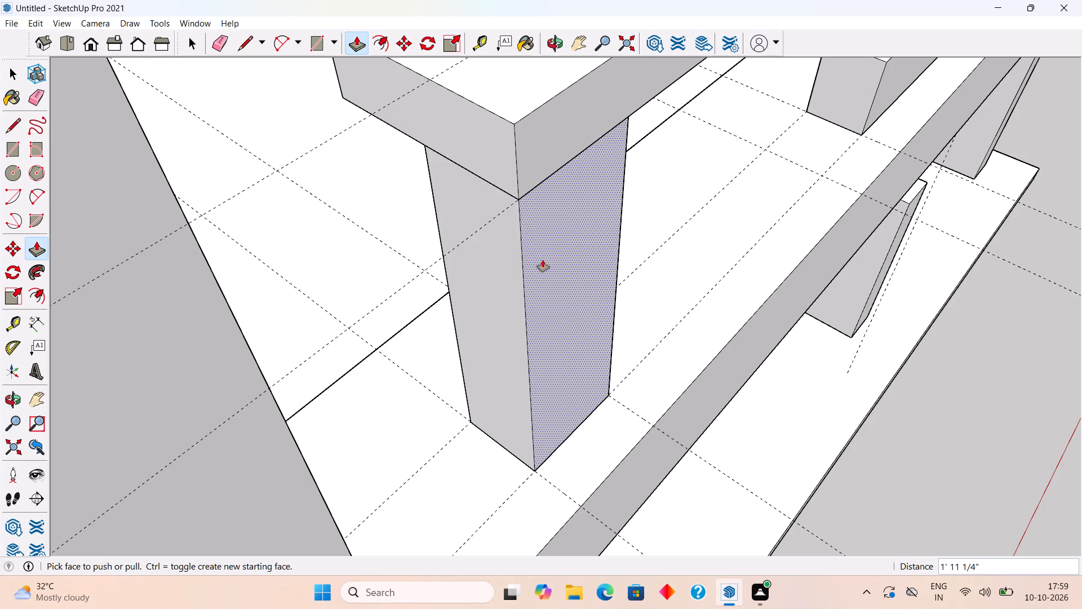
Make a group of the complete supporting post beneath the free end of the overhead beam.
key(space)
triple_click(543, 267)
right_click(543, 267)
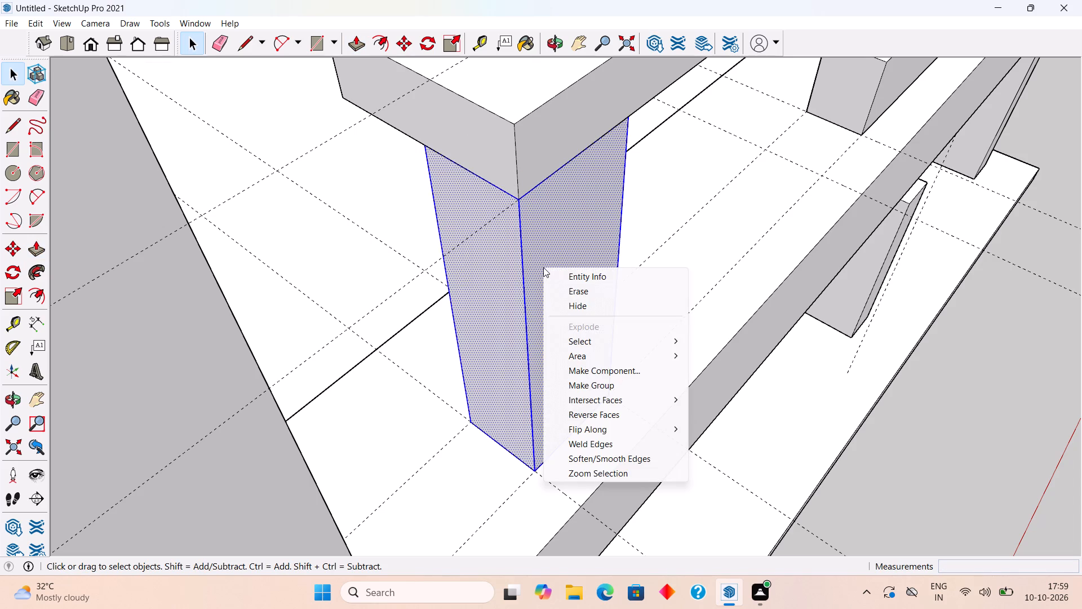
click(601, 383)
click(945, 498)
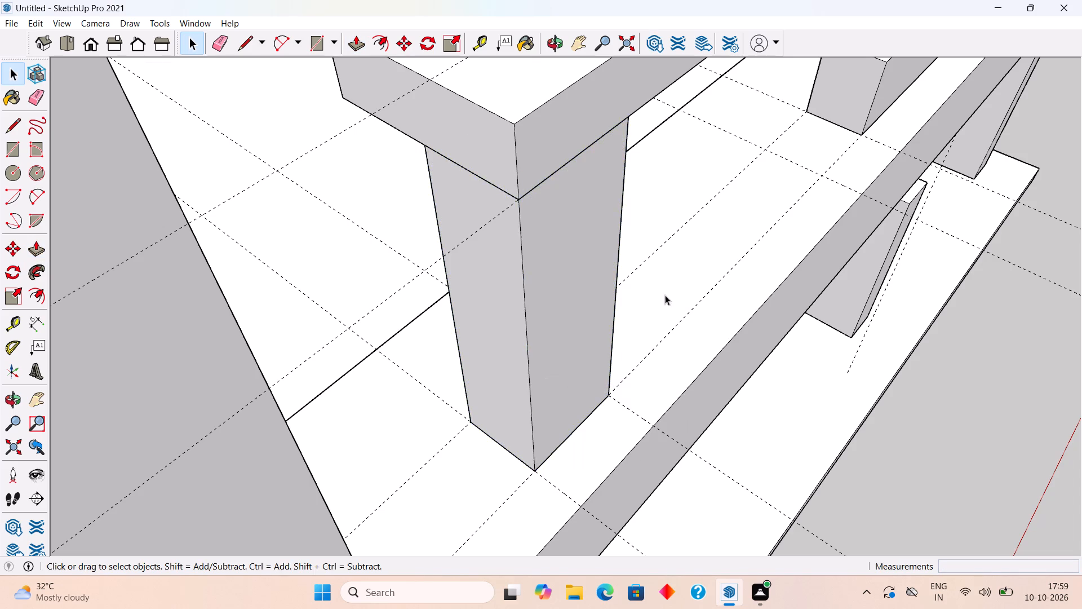
Open the supporting post's group to edit its front face.
middle_drag(665, 295, 467, 257)
scroll(481, 257, down, 11)
middle_drag(486, 274, 442, 143)
scroll(442, 143, down, 9)
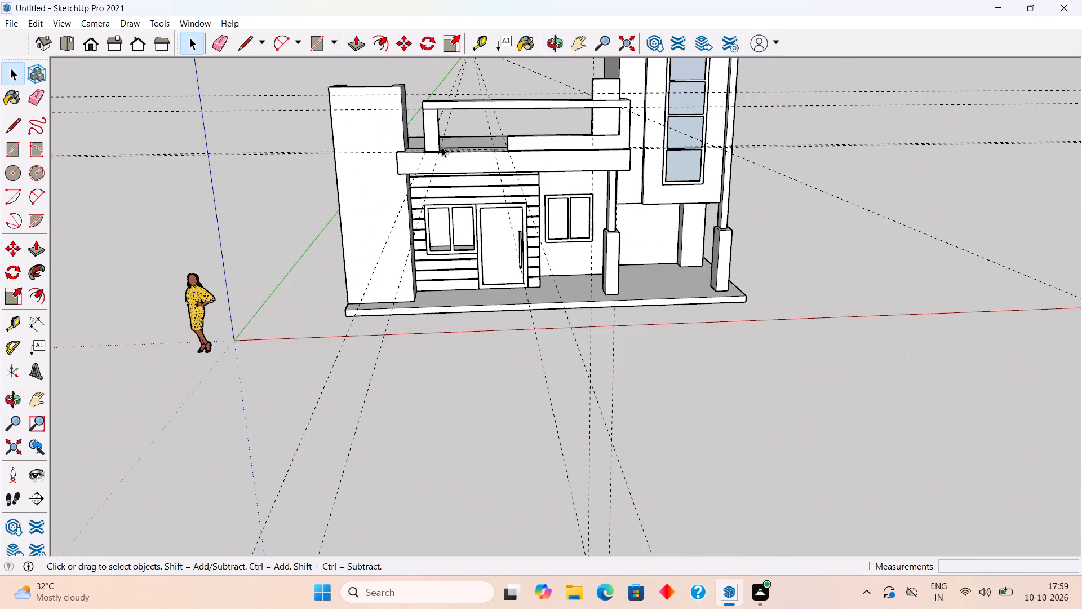
middle_drag(427, 184, 475, 293)
scroll(454, 245, up, 7)
scroll(423, 174, down, 2)
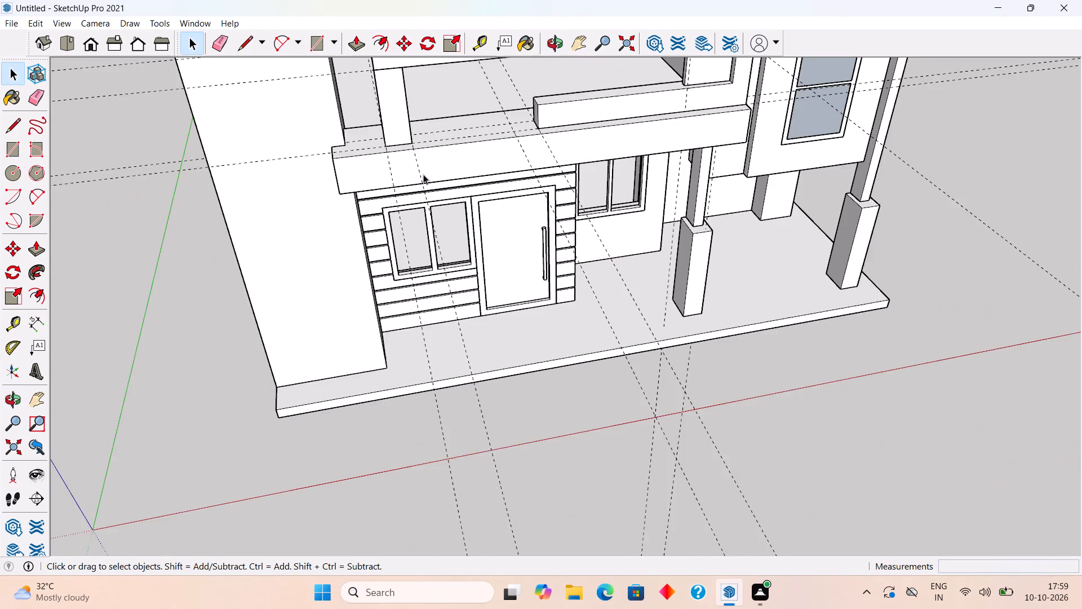
scroll(423, 174, down, 14)
scroll(407, 106, up, 13)
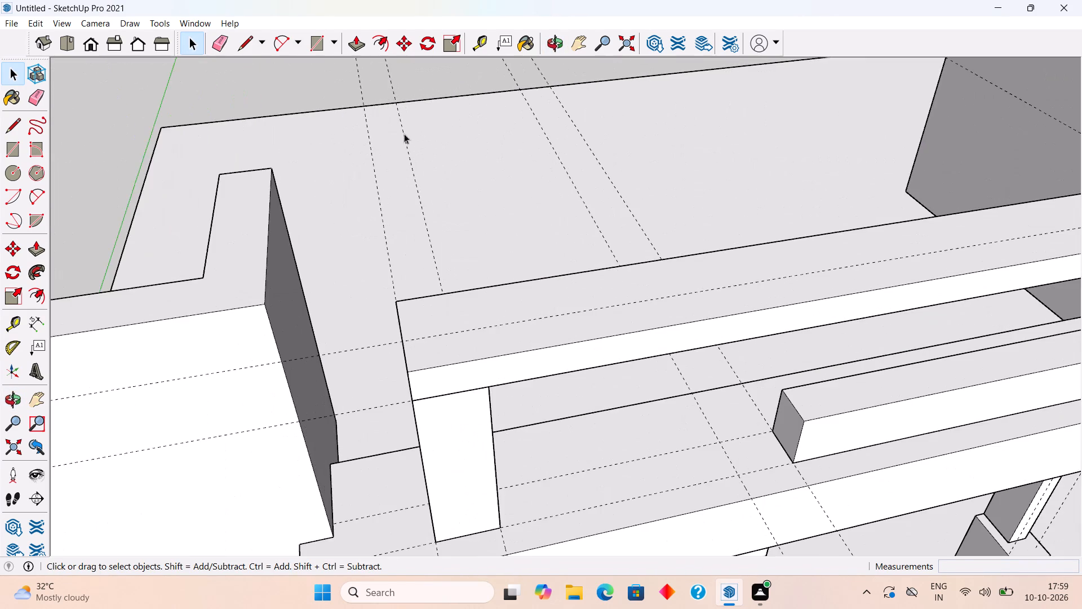
scroll(411, 216, down, 5)
middle_drag(421, 317, 413, 253)
triple_click(434, 268)
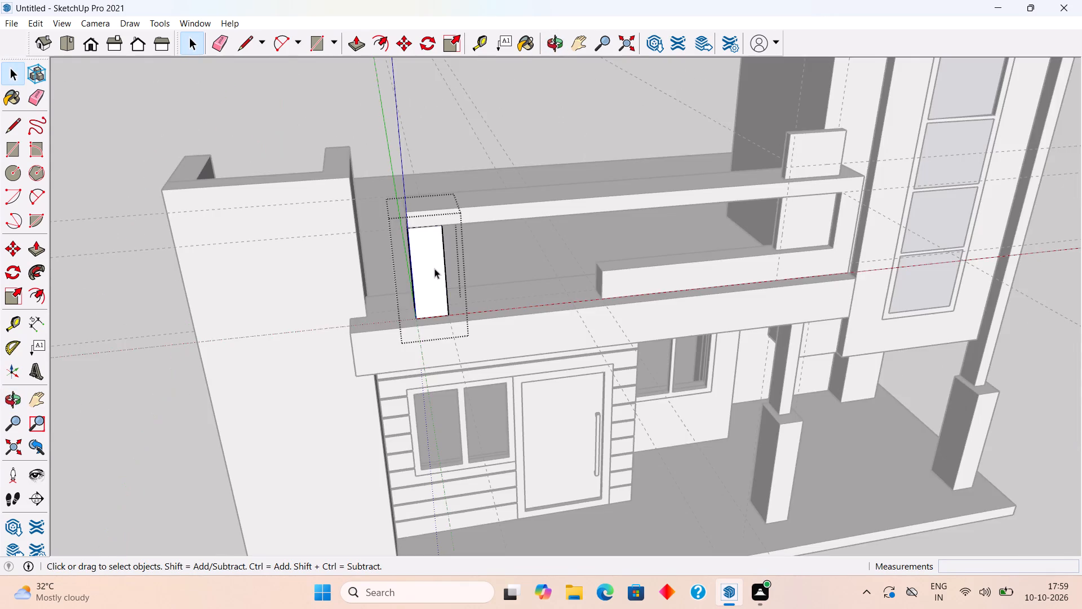
scroll(436, 268, up, 6)
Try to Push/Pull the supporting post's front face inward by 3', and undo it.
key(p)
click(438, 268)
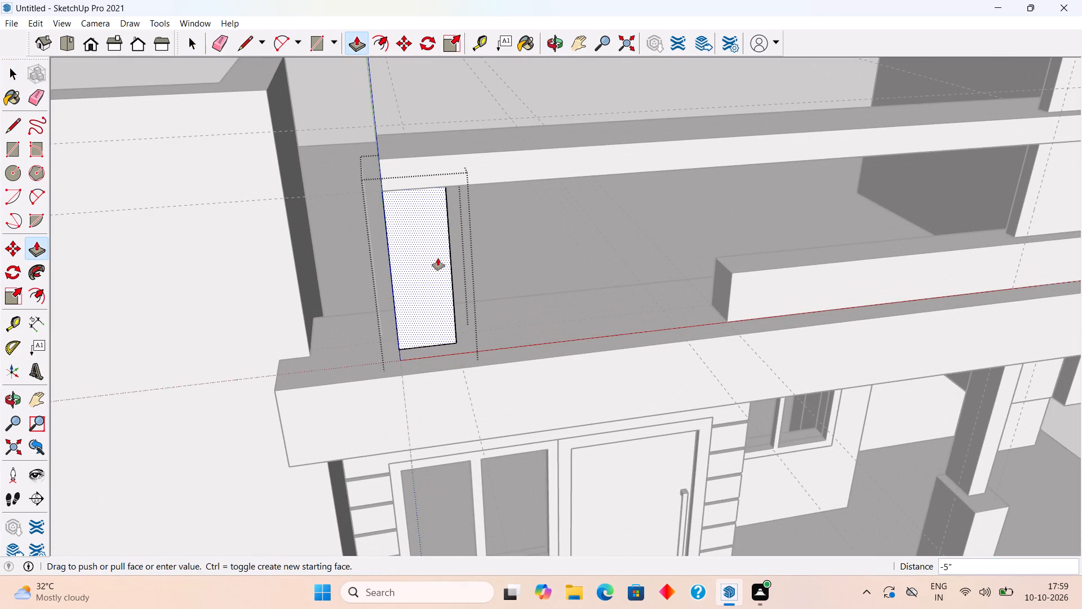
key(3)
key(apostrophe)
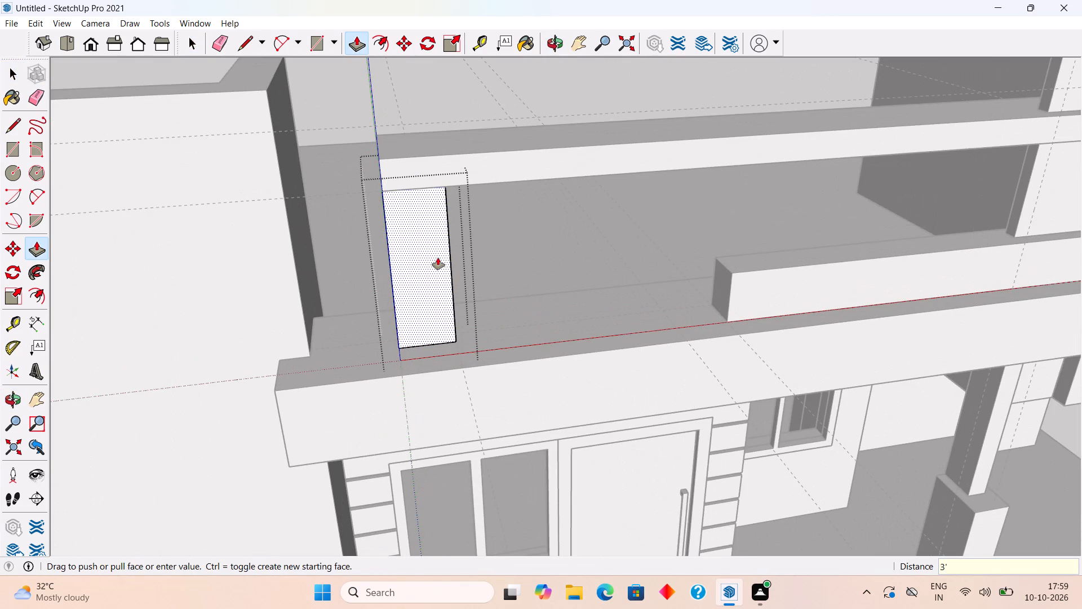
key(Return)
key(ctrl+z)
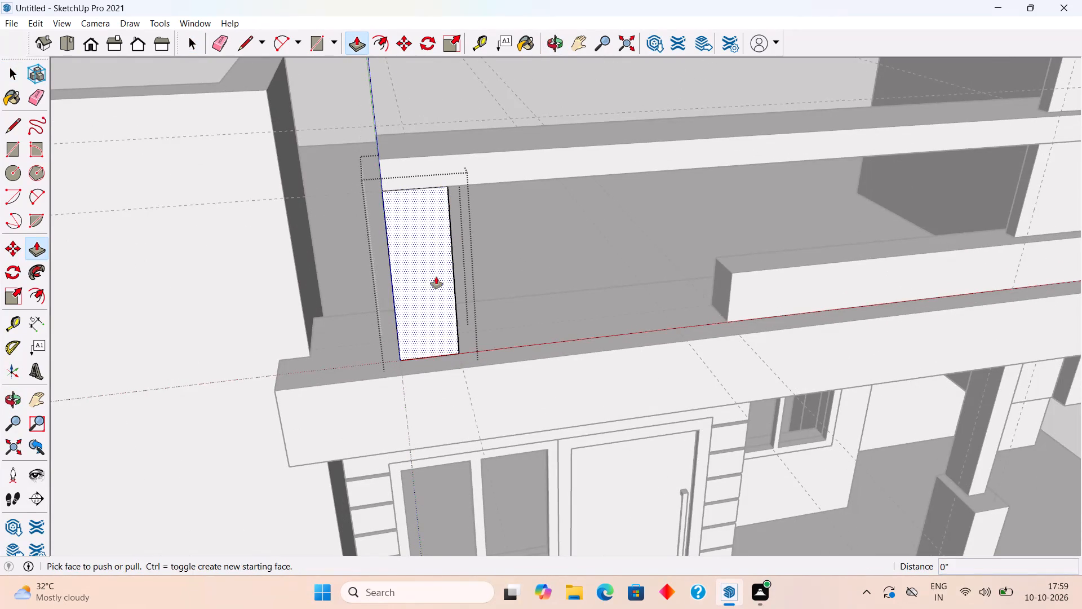
Push the supporting post's front face inward by 3" and leave the group.
click(436, 277)
scroll(437, 257, up, 1)
text(3")
key(Return)
key(space)
scroll(468, 297, down, 6)
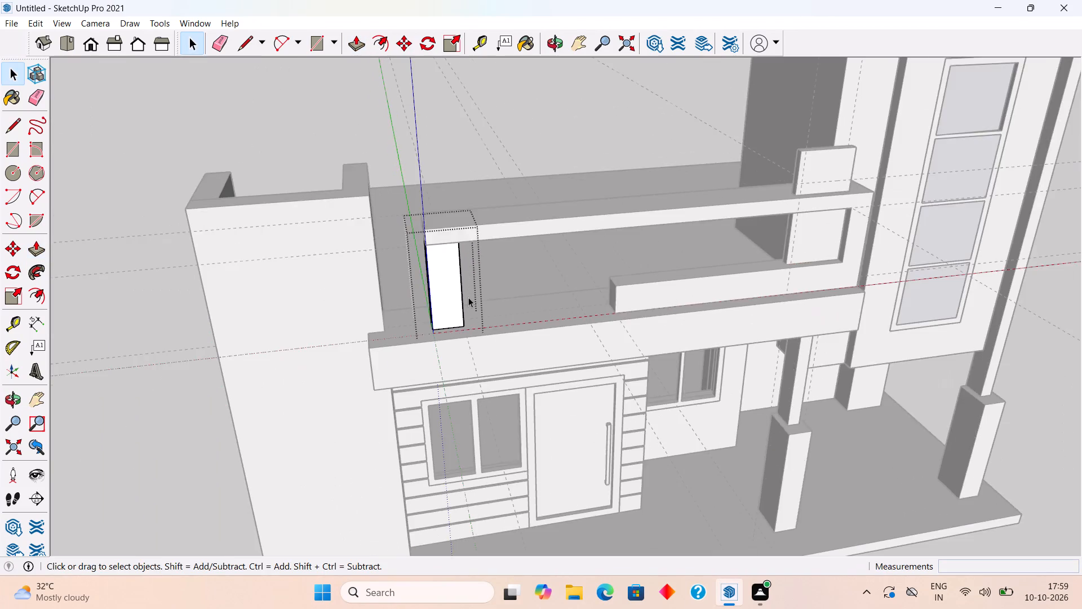
scroll(468, 297, down, 1)
middle_drag(551, 249, 579, 227)
scroll(602, 231, down, 2)
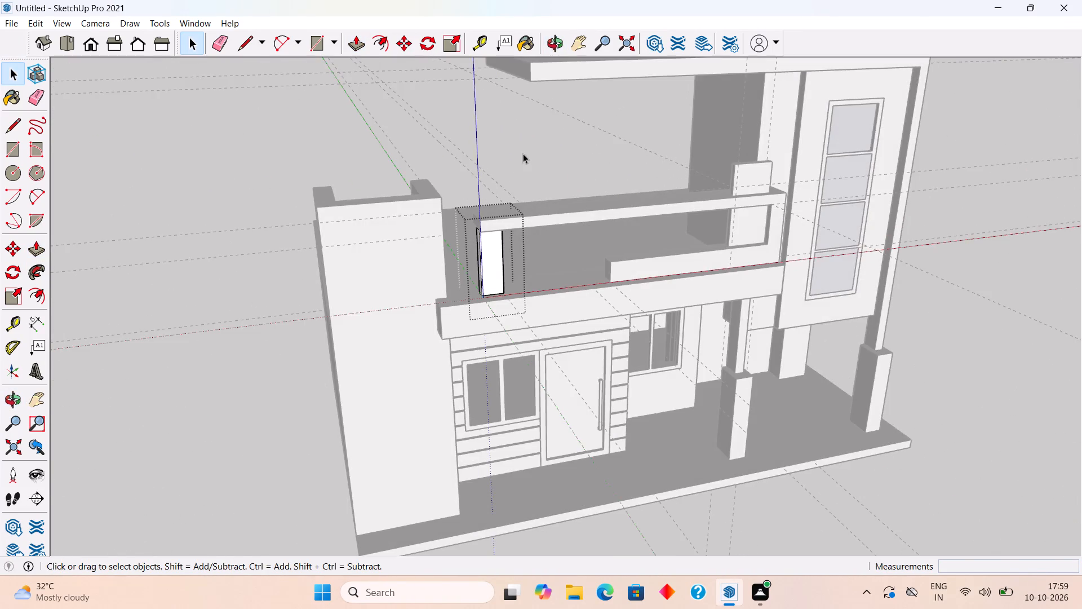
click(523, 152)
Examine the slimmed post, the overhead beam and the whole front elevation from the front and side.
scroll(716, 389, down, 1)
middle_drag(562, 348, 484, 320)
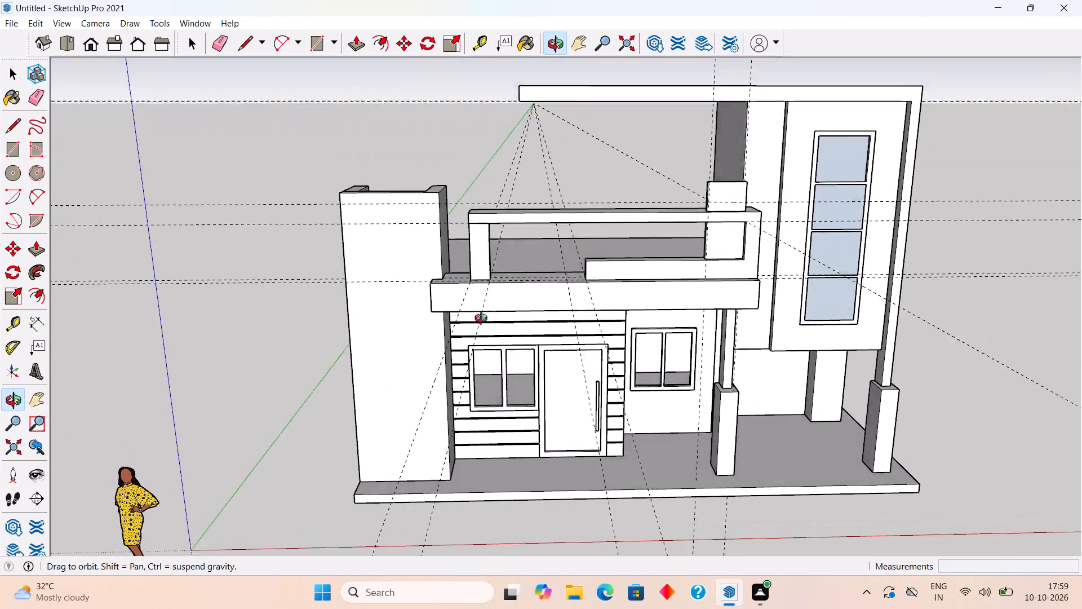
middle_drag(484, 320, 800, 399)
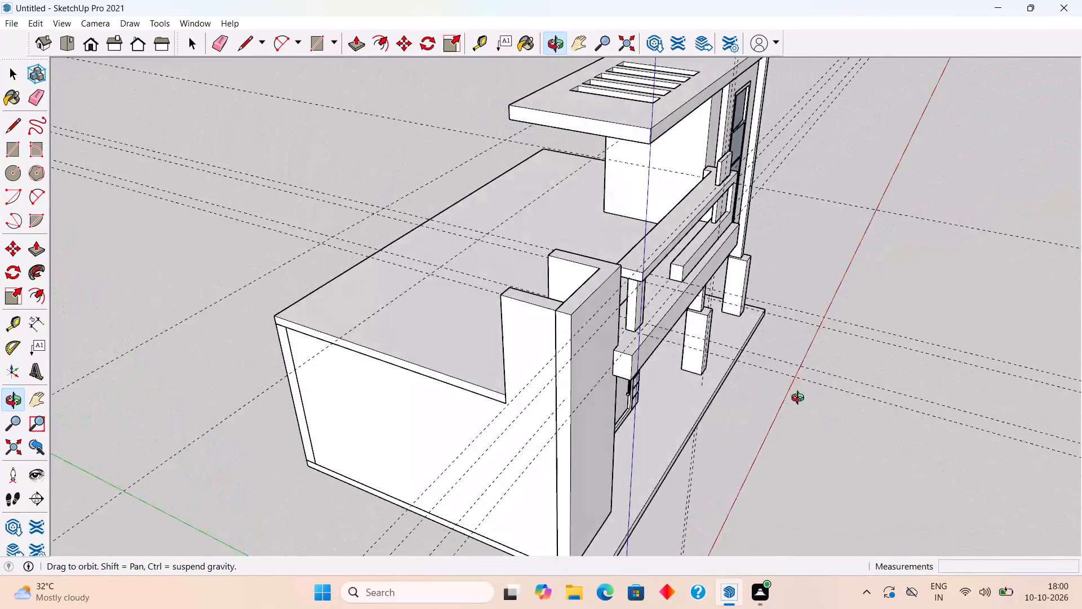
middle_drag(800, 399, 708, 377)
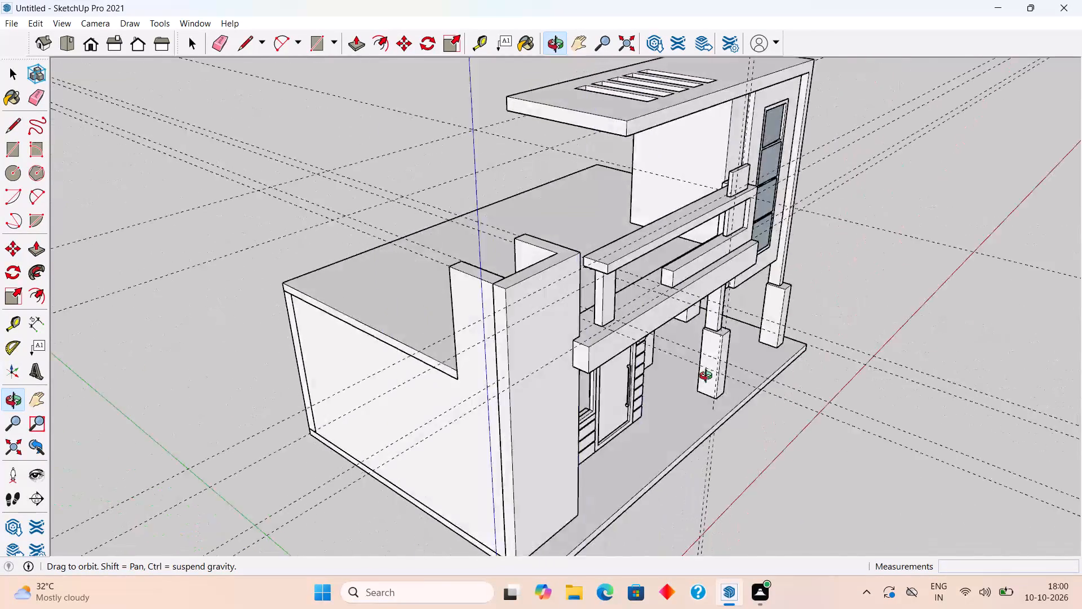
middle_drag(708, 377, 392, 389)
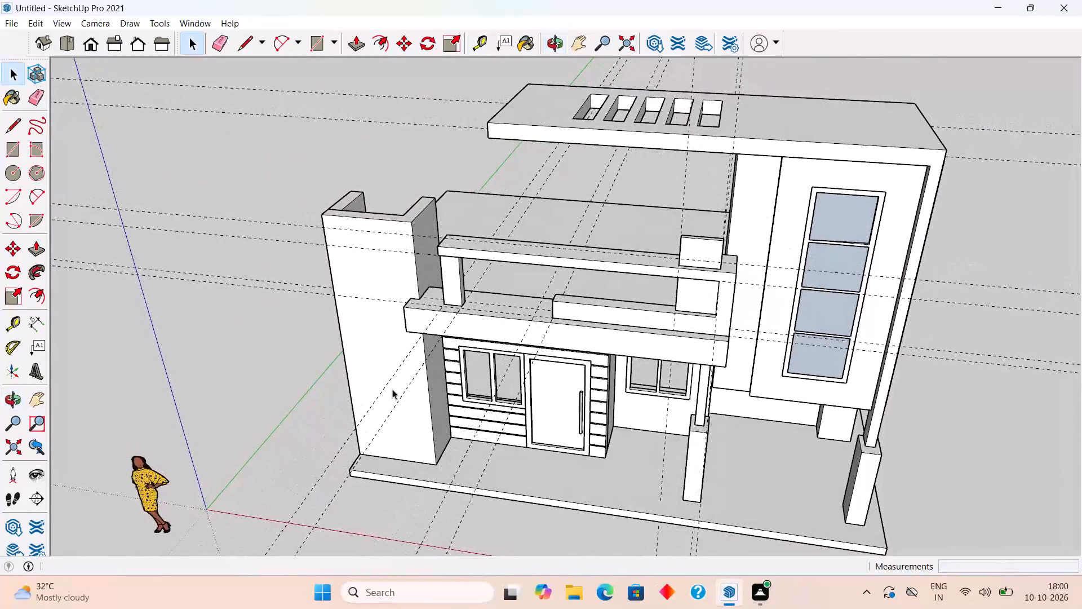
scroll(392, 389, down, 4)
scroll(588, 343, up, 5)
triple_click(605, 345)
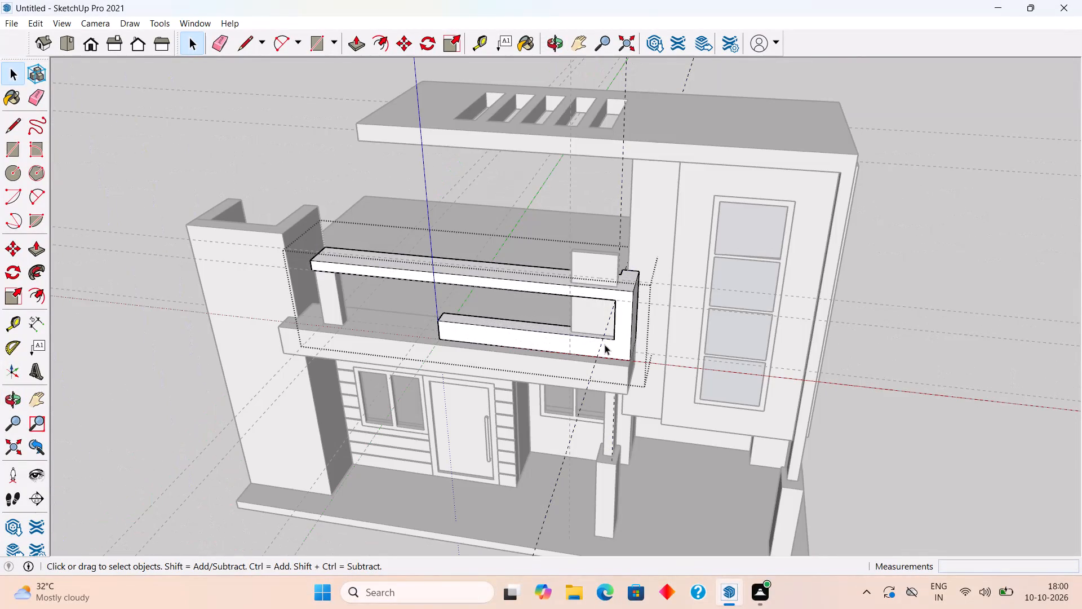
scroll(592, 322, down, 3)
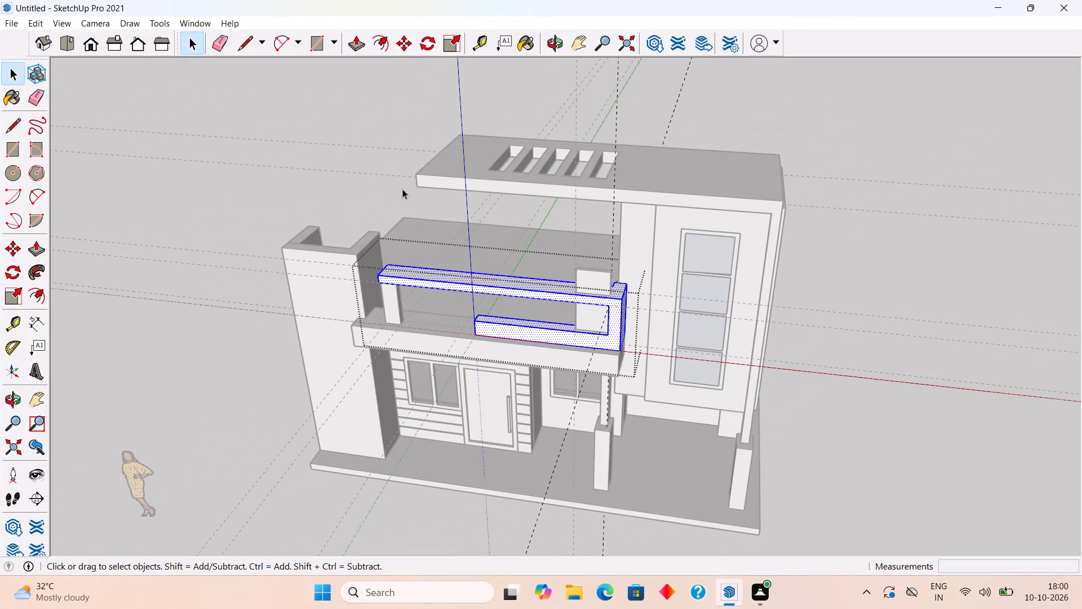
click(402, 189)
Move the supporting post forward by its front bottom corner onto the guide crossing on the canopy's top face.
middle_drag(452, 275, 685, 226)
scroll(454, 351, up, 5)
middle_drag(370, 347, 422, 345)
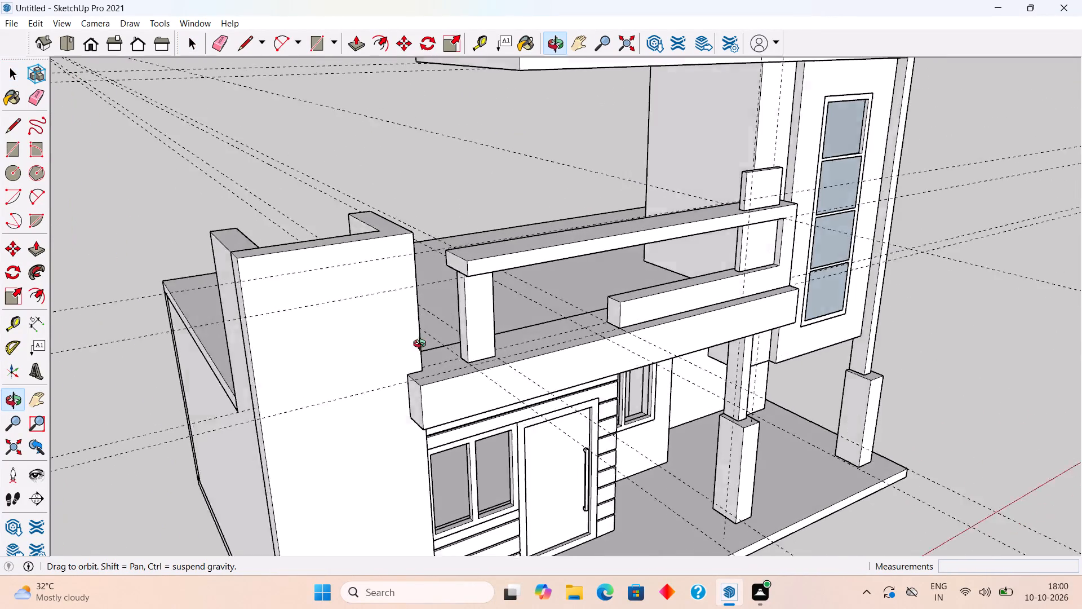
middle_drag(422, 345, 516, 343)
scroll(581, 347, up, 6)
middle_drag(566, 312, 618, 309)
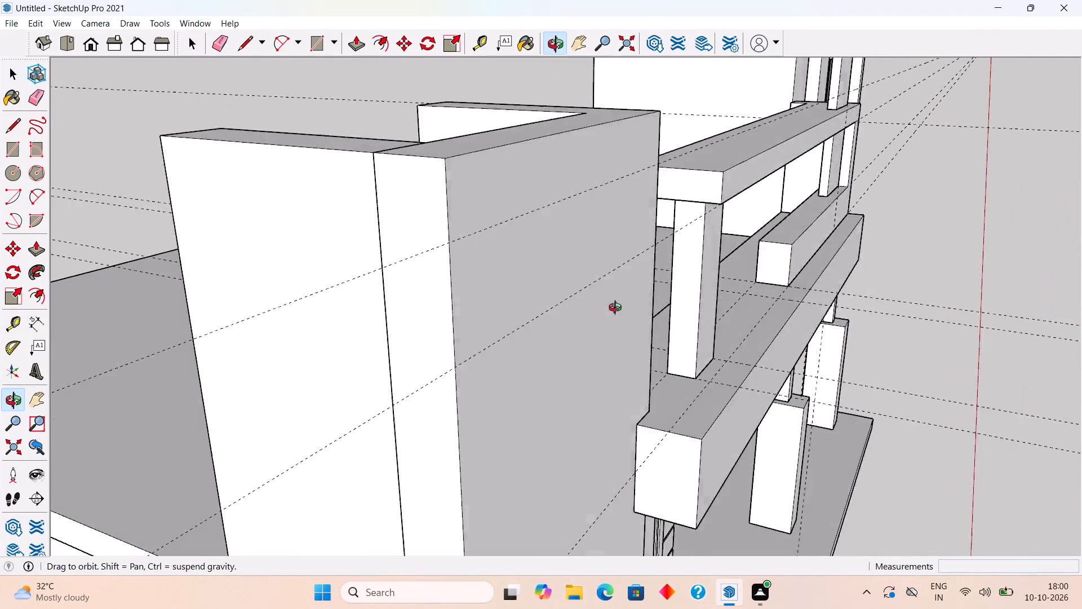
middle_drag(618, 309, 629, 288)
scroll(707, 264, up, 2)
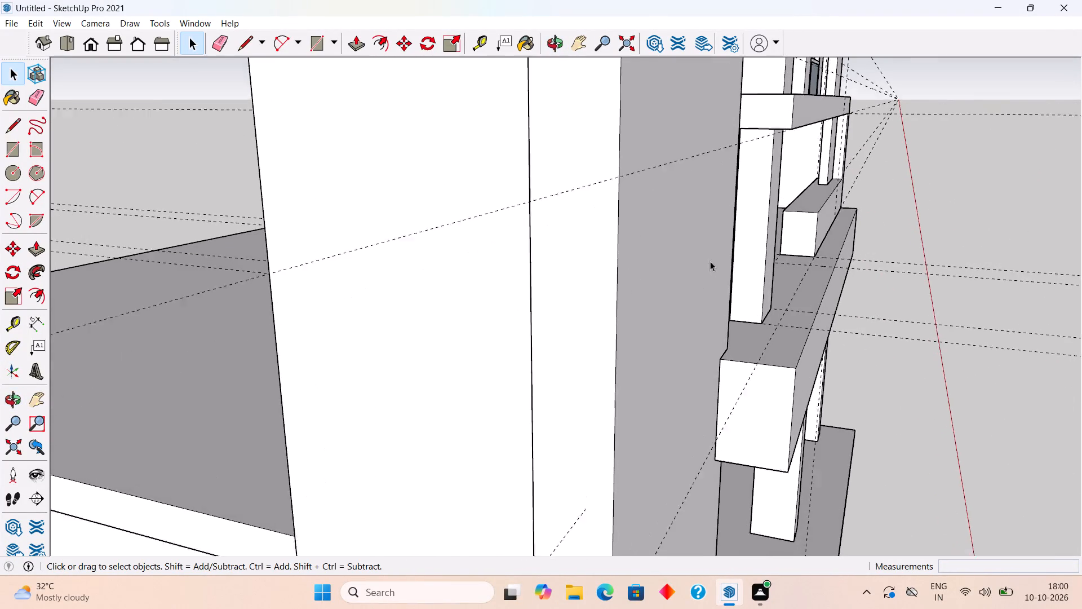
scroll(710, 261, up, 1)
middle_drag(763, 257, 734, 285)
scroll(734, 285, up, 3)
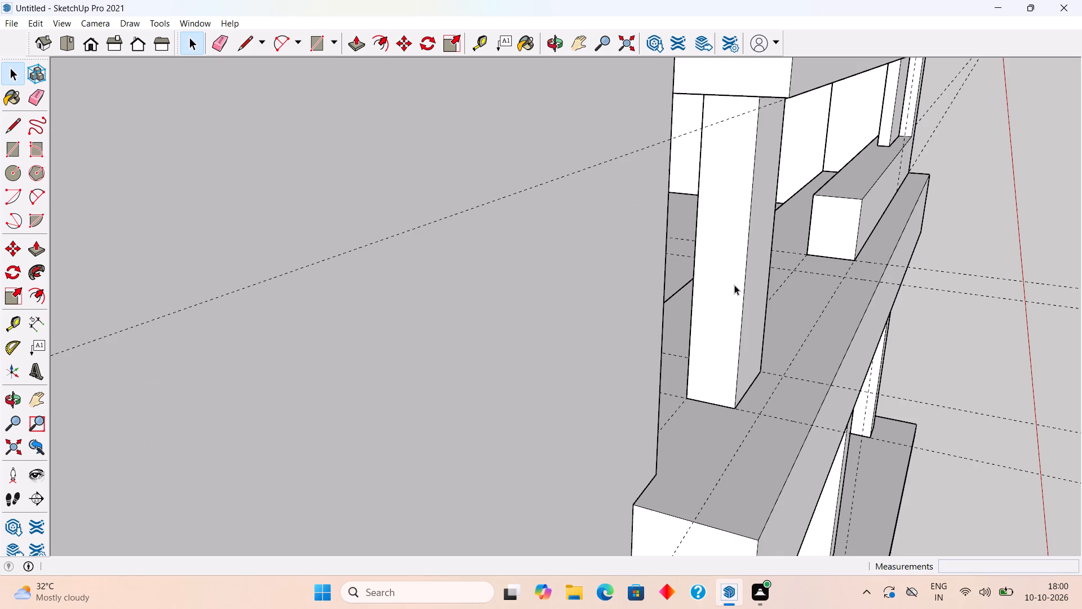
click(734, 285)
key(m)
click(734, 285)
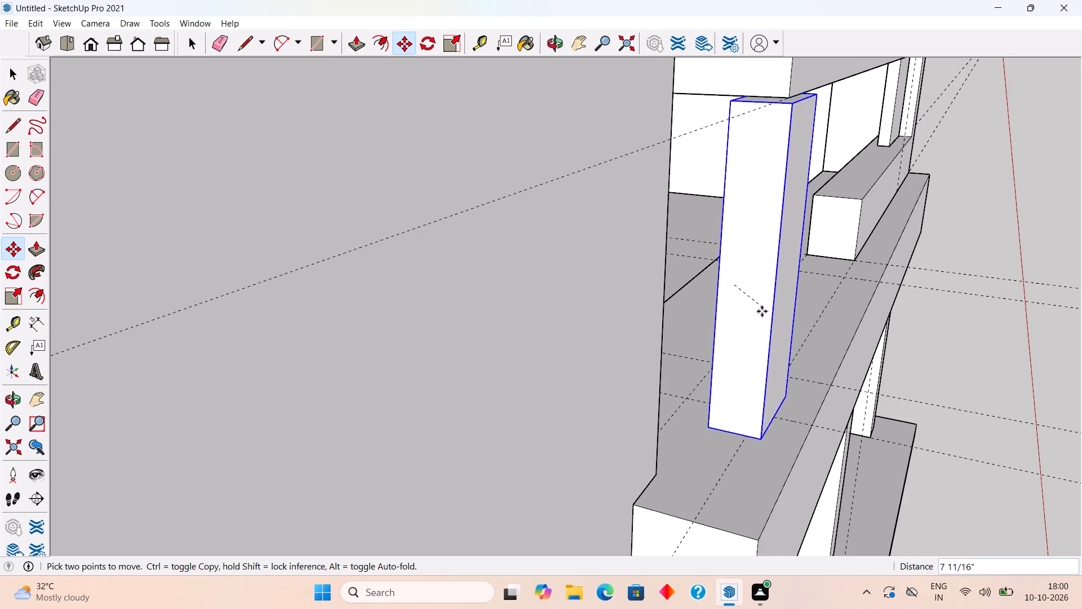
key(space)
key(m)
click(738, 409)
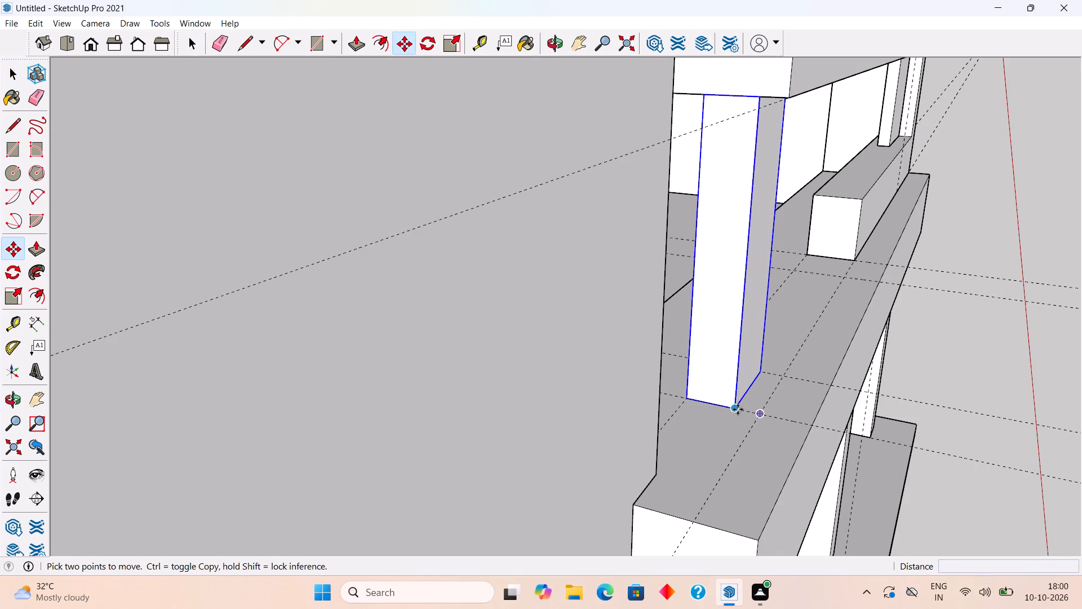
click(759, 413)
key(space)
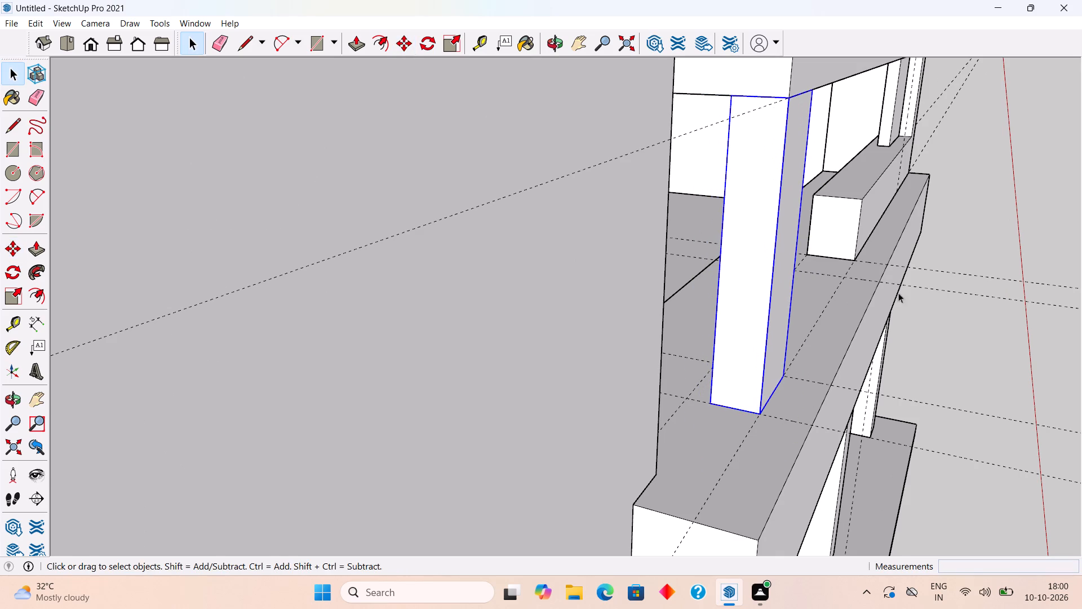
Open the parapet group, pull the shared front face of the beam and low wall outward 3", and leave the group.
middle_drag(899, 239, 783, 286)
scroll(783, 286, down, 3)
triple_click(789, 287)
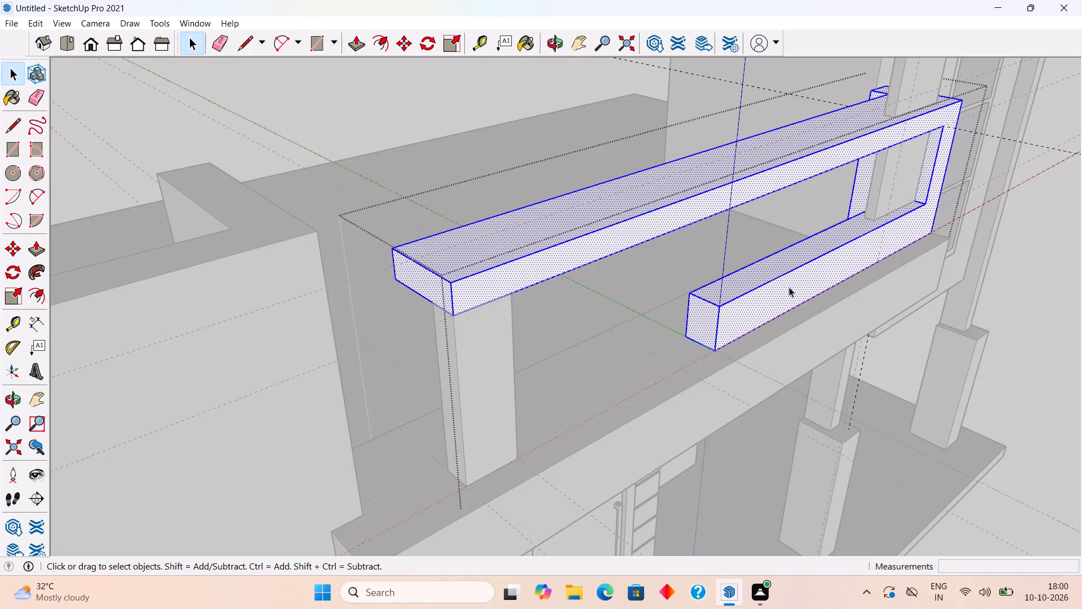
click(789, 287)
key(p)
click(789, 287)
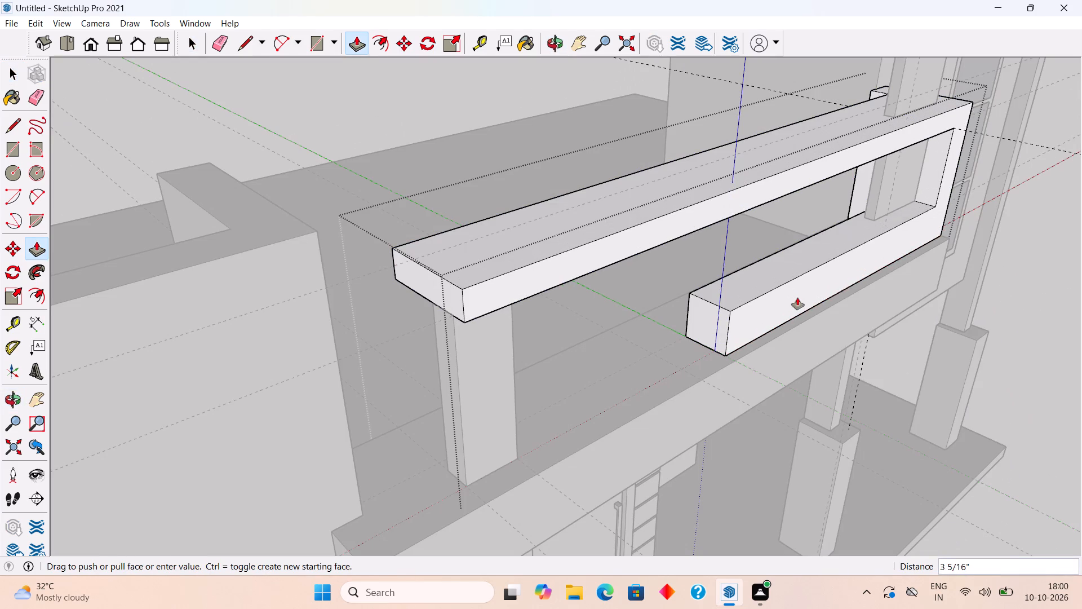
text(3")
key(Return)
key(space)
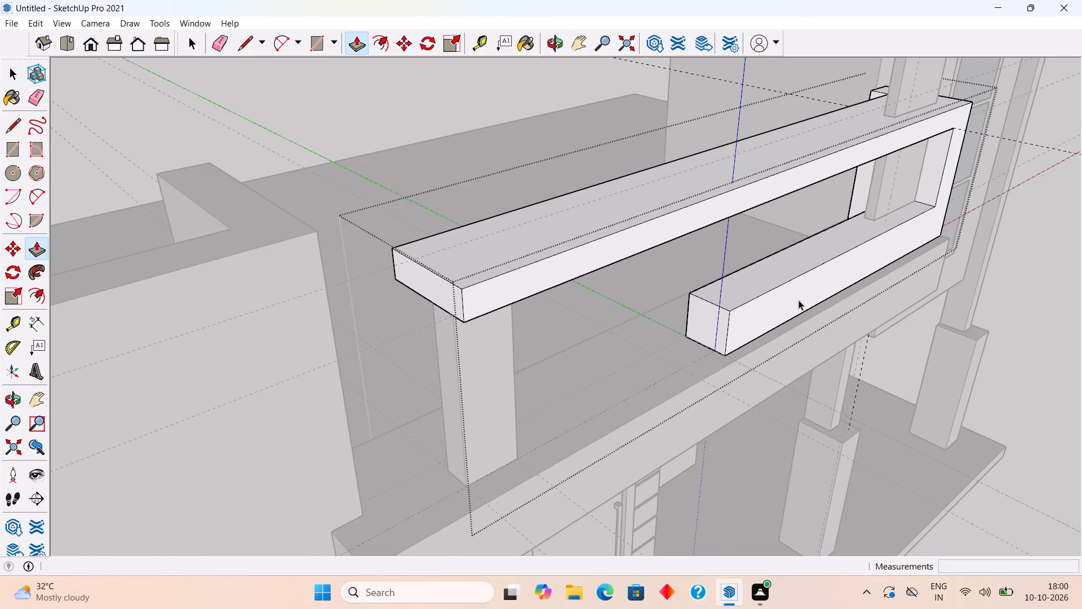
scroll(797, 294, down, 6)
middle_drag(619, 264, 944, 304)
scroll(633, 271, down, 1)
scroll(944, 304, down, 4)
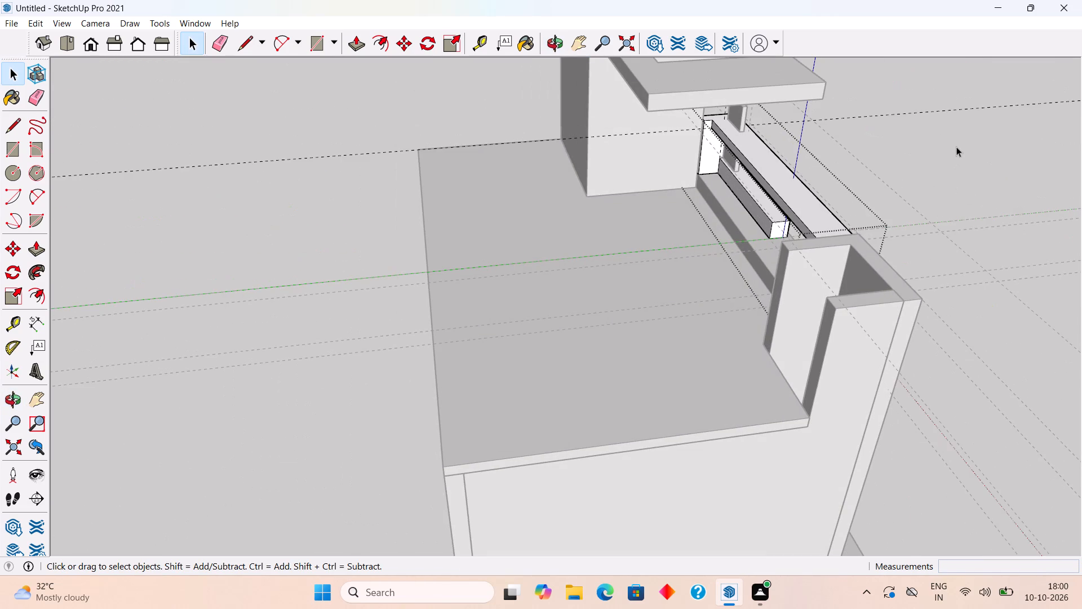
click(957, 146)
Examine from the front and the open end how the extended beam and low wall line up with the post.
middle_drag(909, 192, 432, 103)
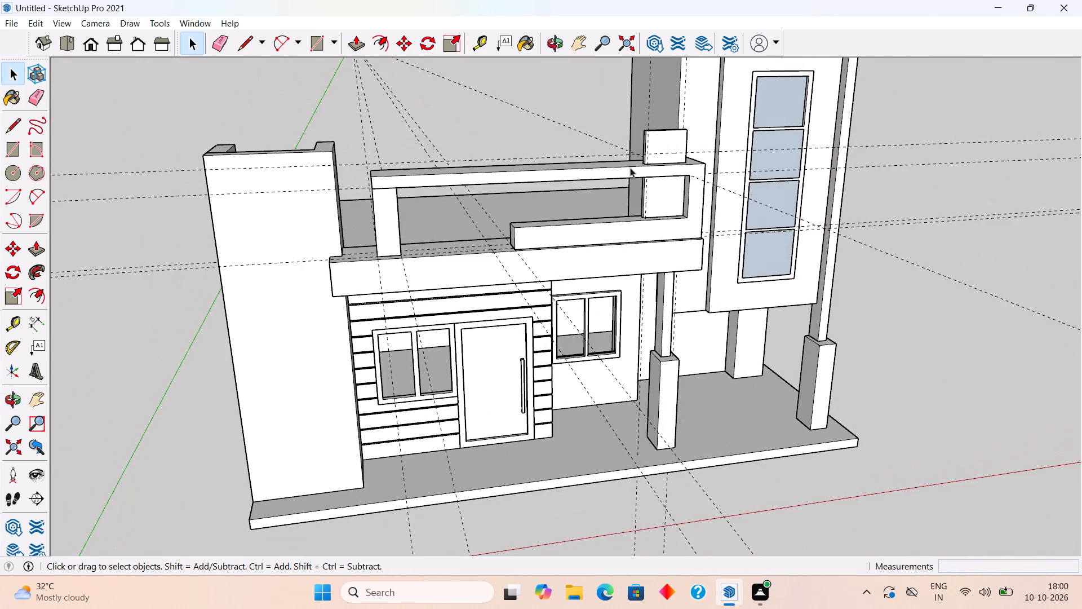
scroll(641, 196, up, 2)
middle_drag(596, 196, 473, 215)
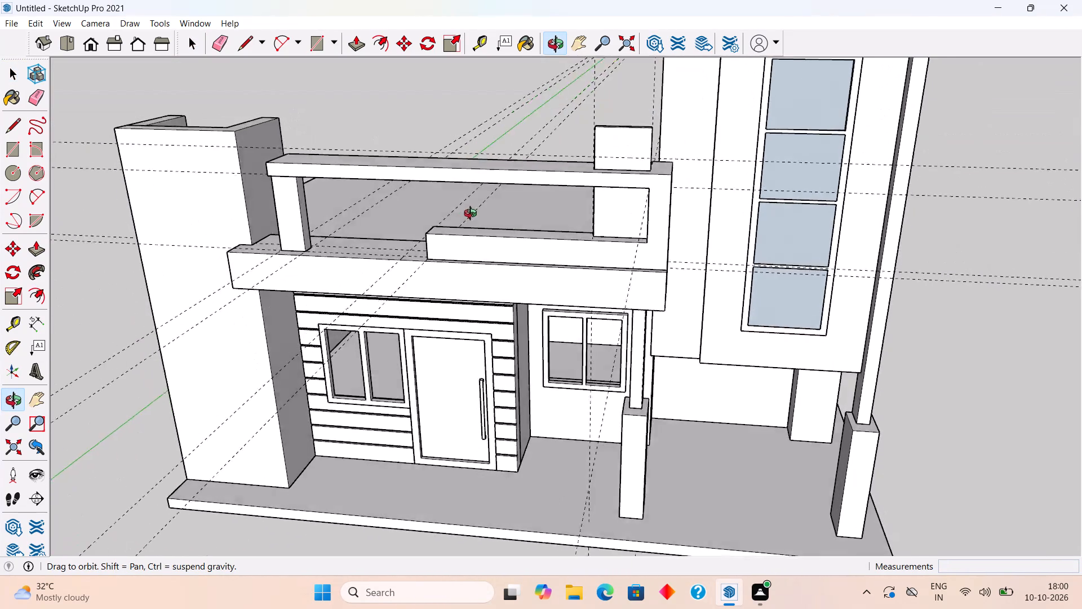
middle_drag(473, 215, 943, 196)
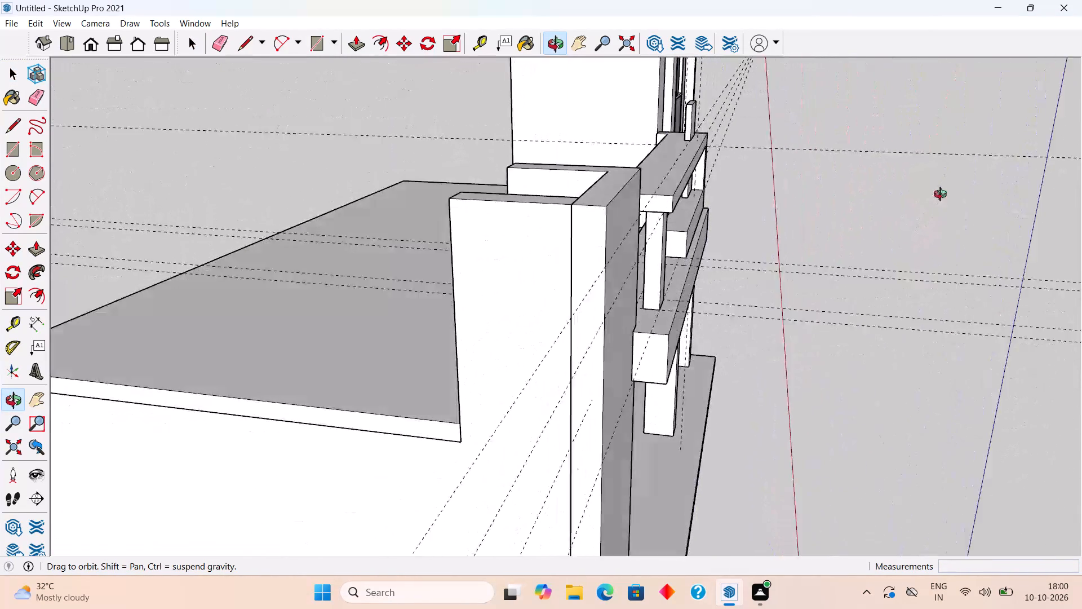
middle_drag(943, 196, 939, 193)
scroll(665, 258, up, 7)
middle_drag(592, 191, 623, 186)
scroll(623, 186, up, 3)
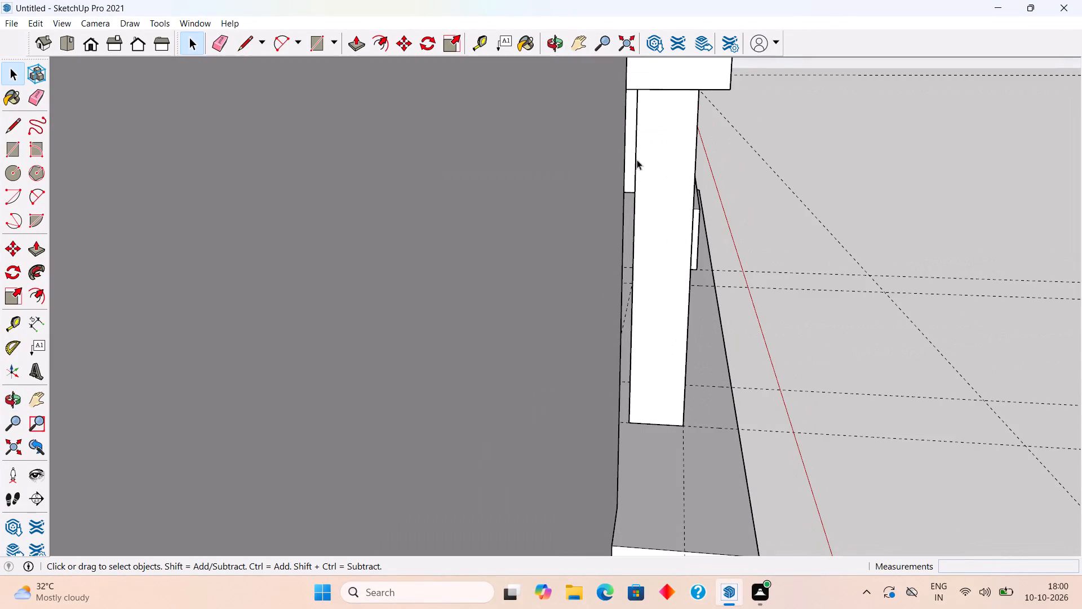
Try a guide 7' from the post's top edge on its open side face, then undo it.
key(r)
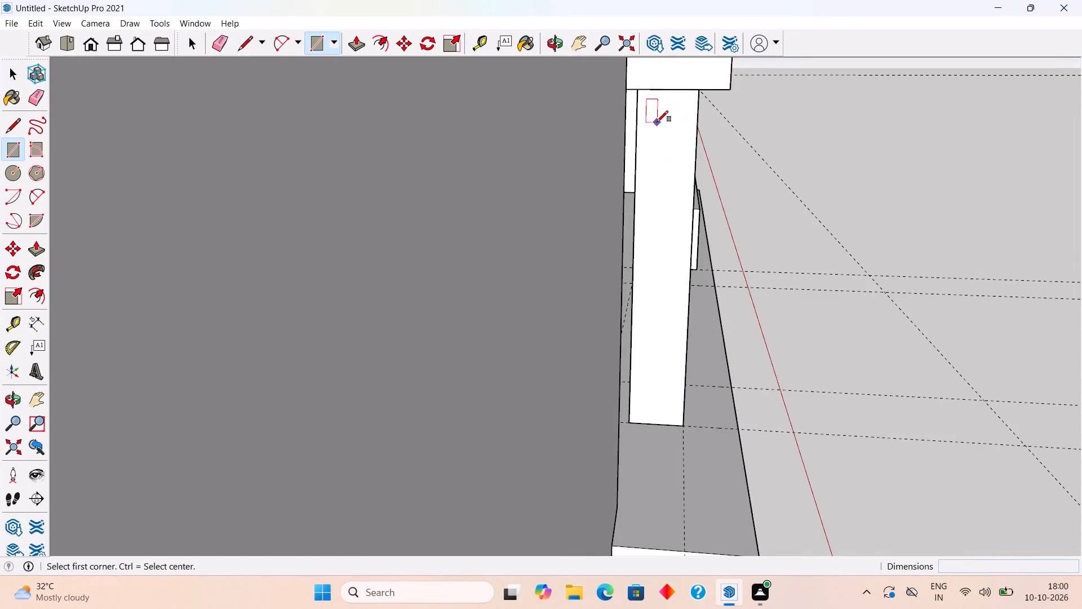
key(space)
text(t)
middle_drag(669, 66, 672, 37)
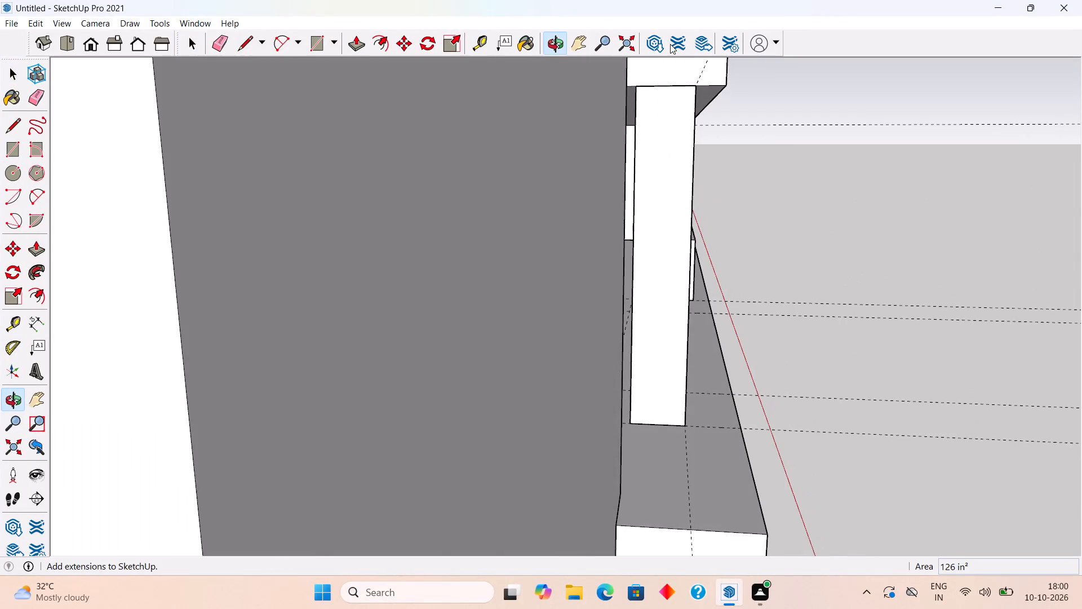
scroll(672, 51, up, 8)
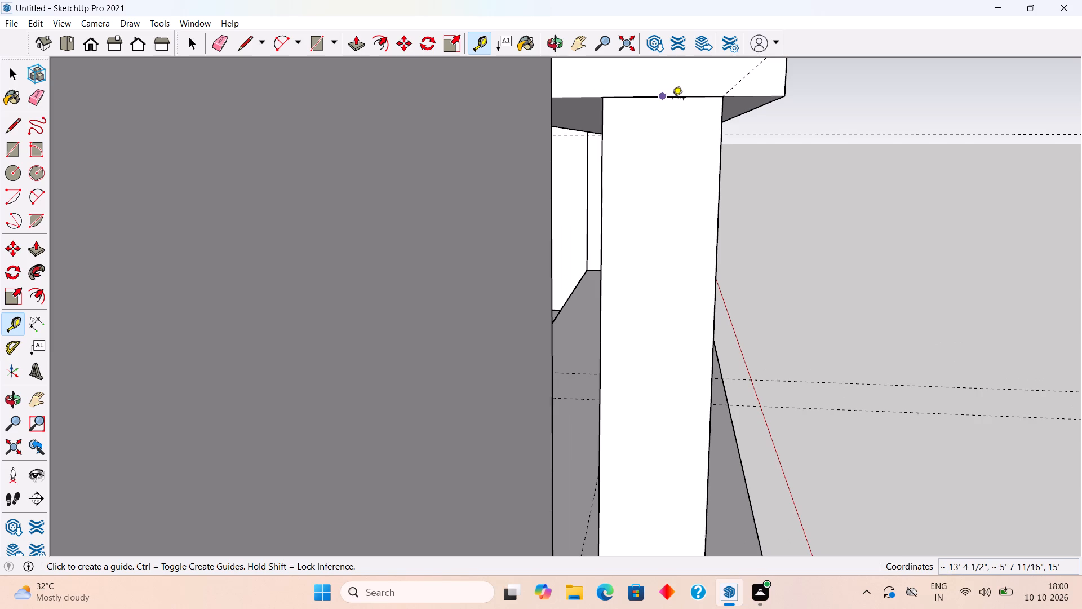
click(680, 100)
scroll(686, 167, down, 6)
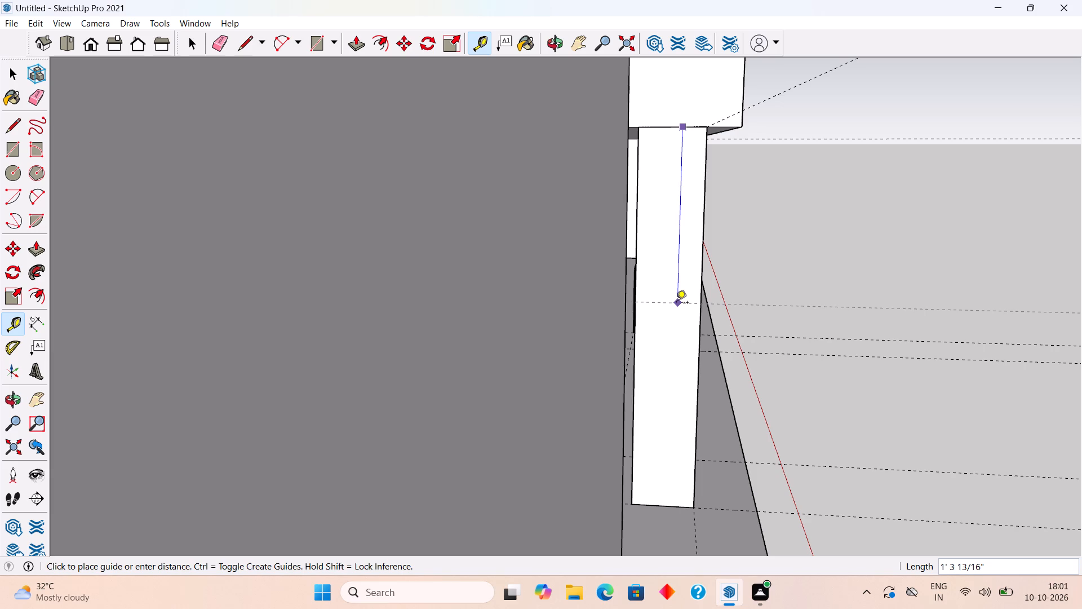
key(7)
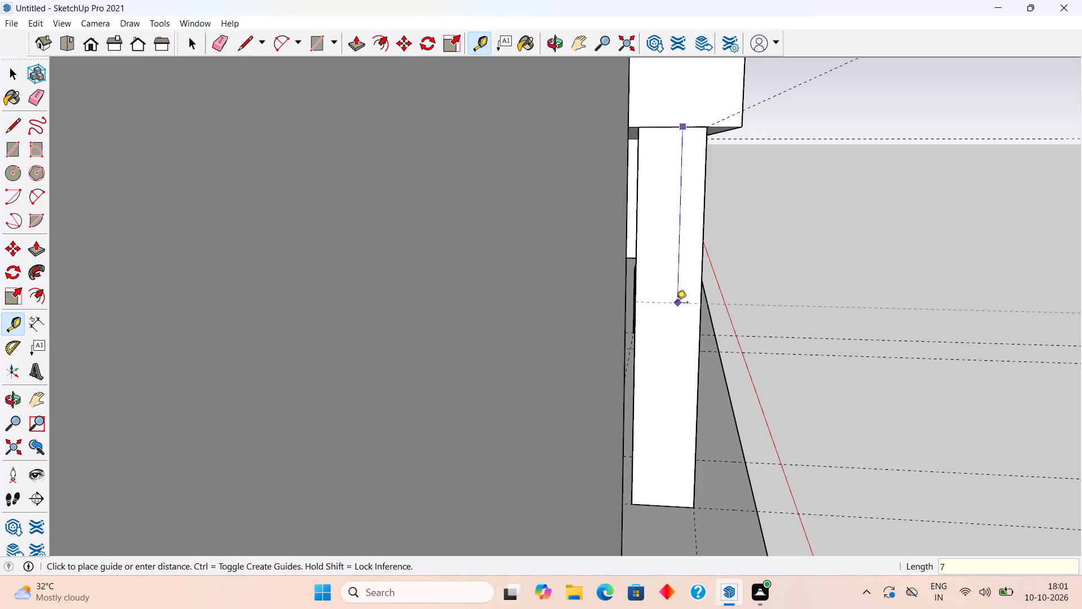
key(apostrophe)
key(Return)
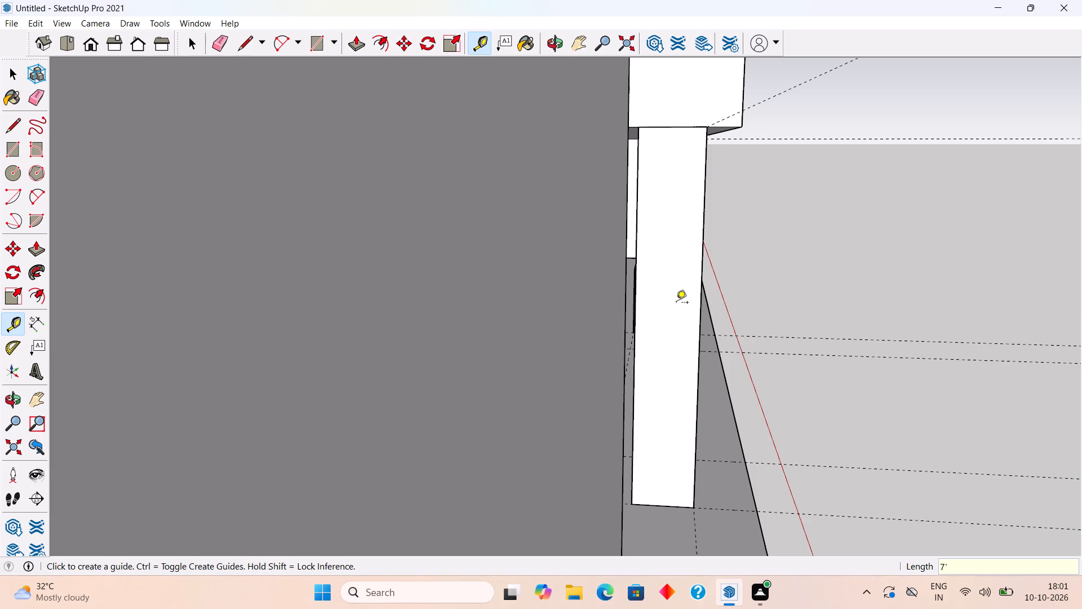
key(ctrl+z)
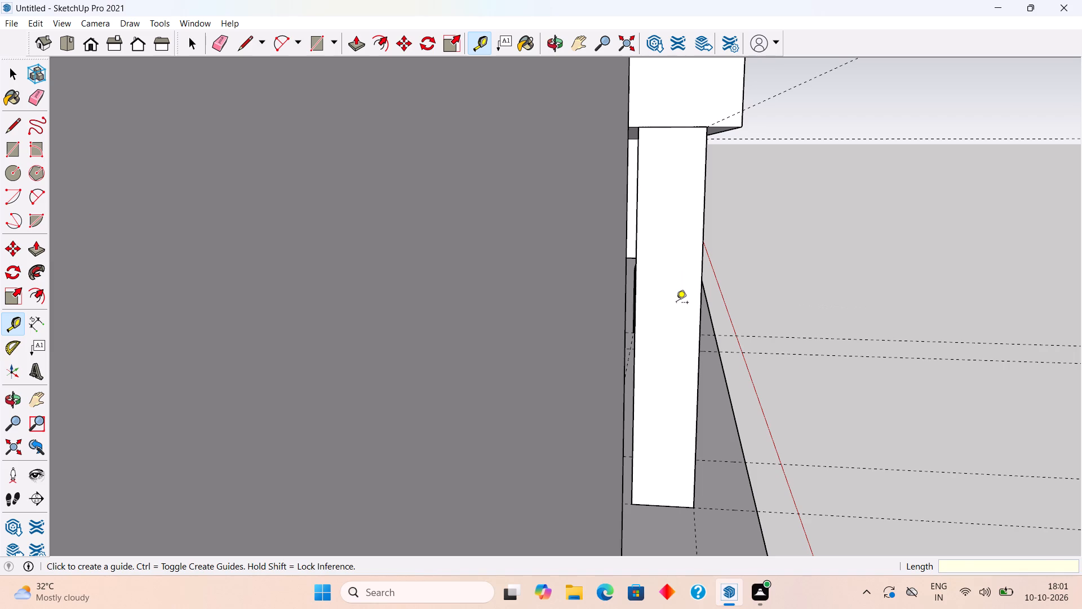
Place a horizontal guide 0.7" below the post's top edge and another 2" below that guide.
click(699, 129)
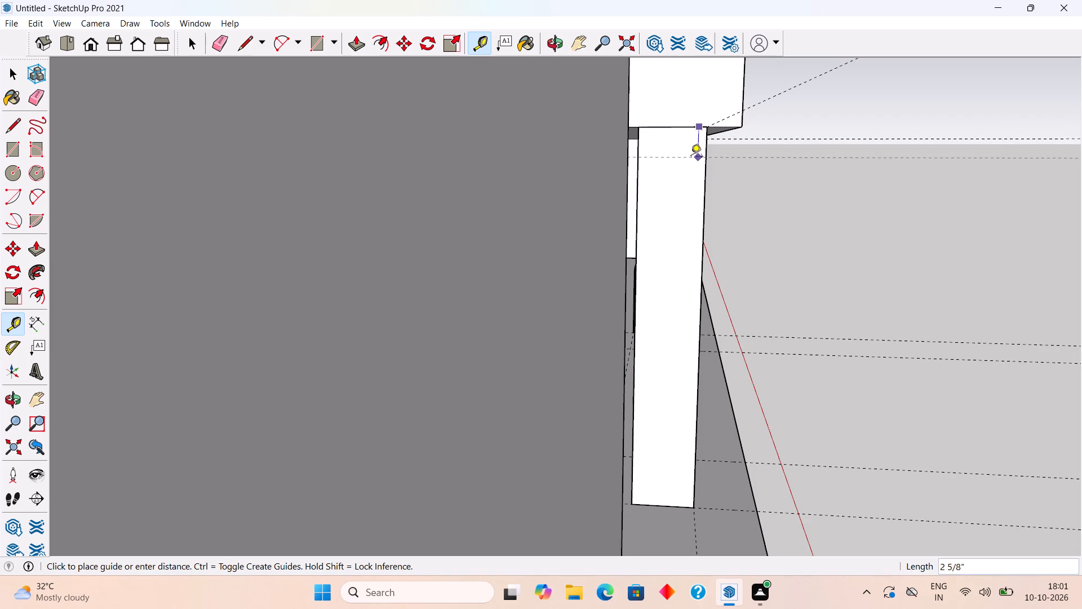
text(.7")
key(Return)
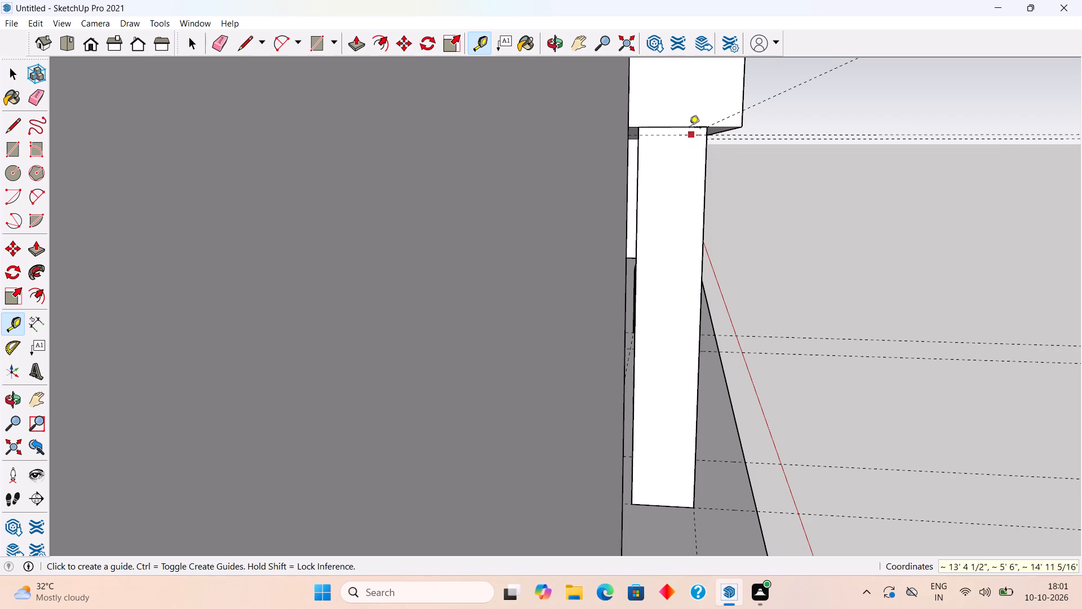
click(687, 135)
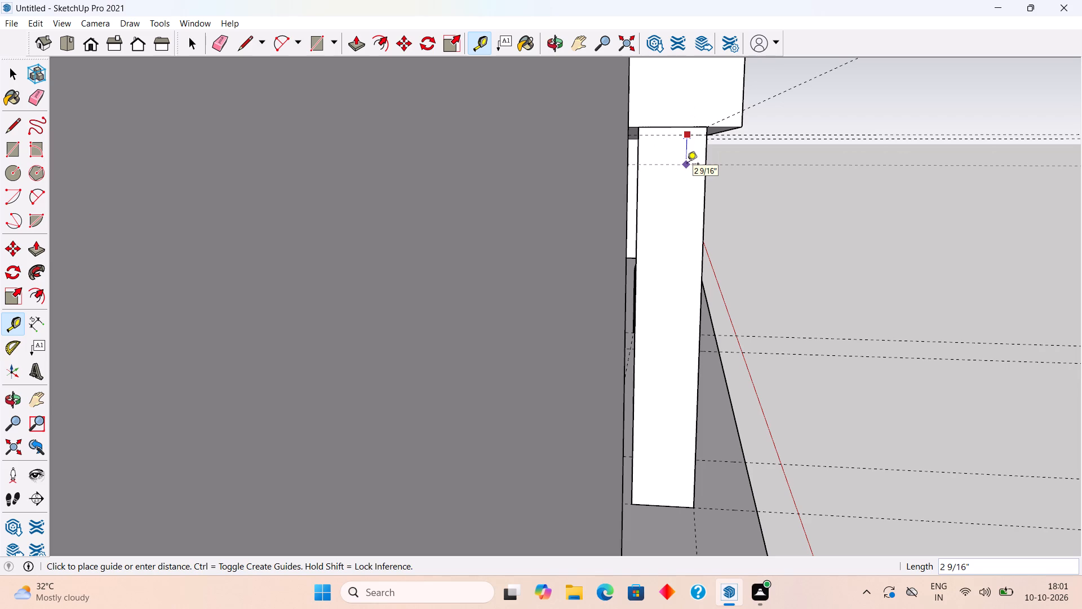
text(2')
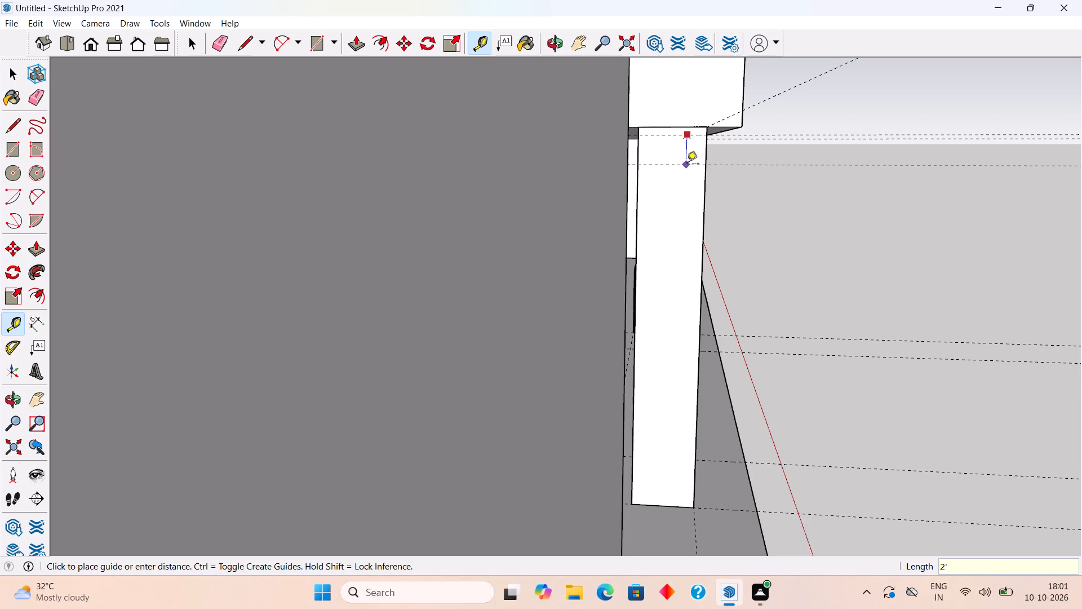
key(BackSpace)
key(shift+quotedbl)
key(Return)
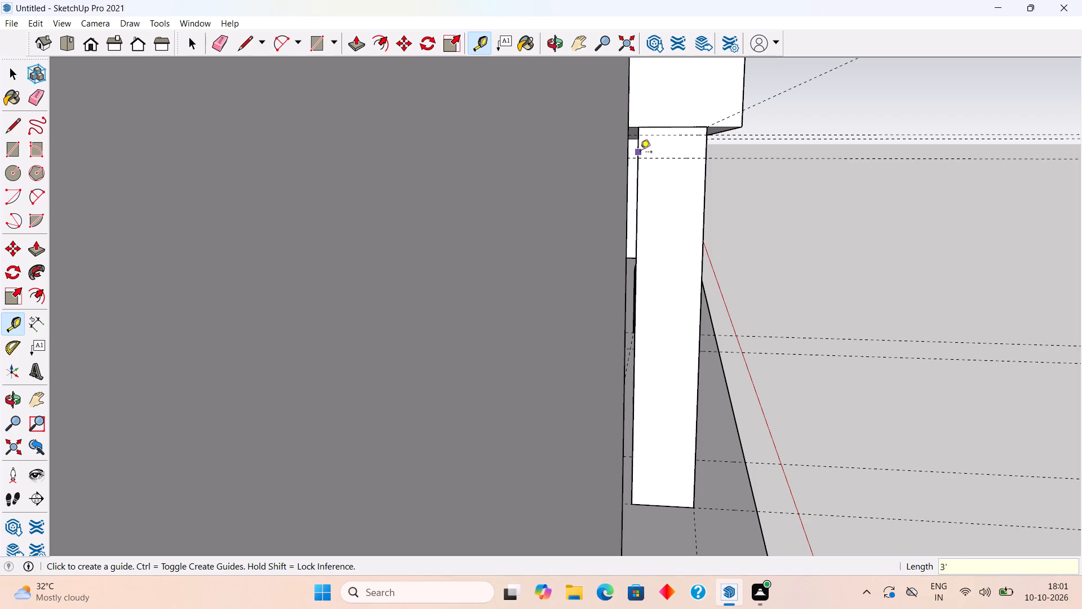
Place vertical guides 2" inward from both side edges of the same post face.
drag(640, 153, 651, 153)
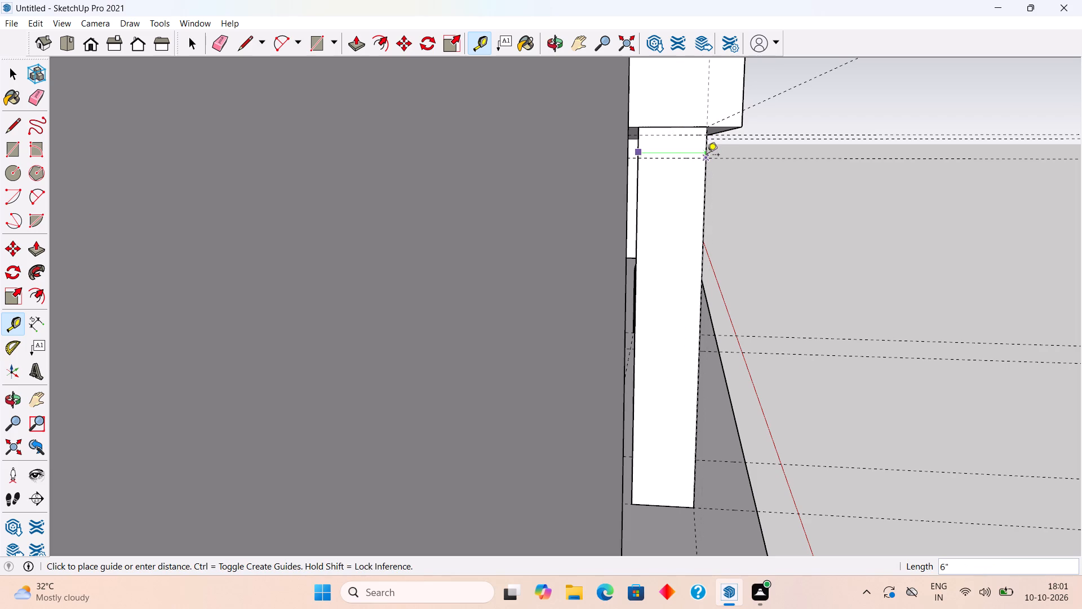
text(2")
key(Return)
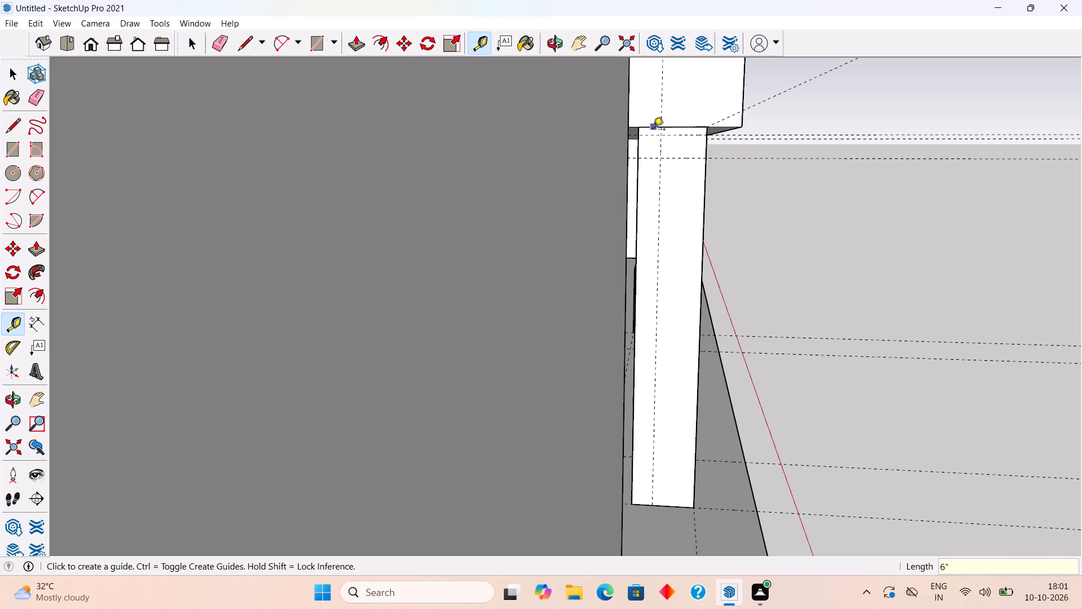
click(703, 153)
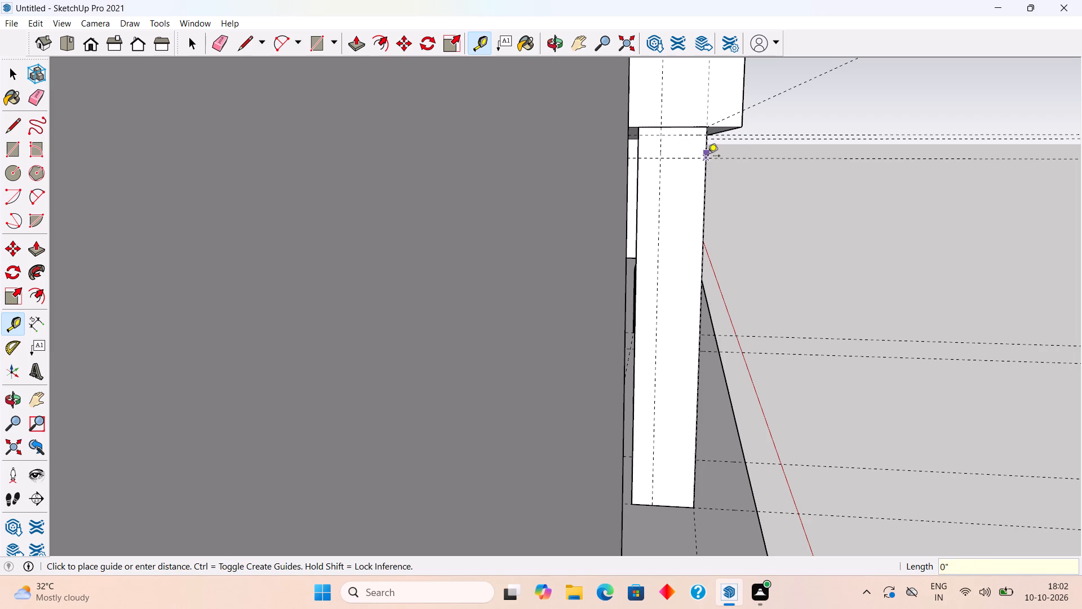
text(2")
key(Return)
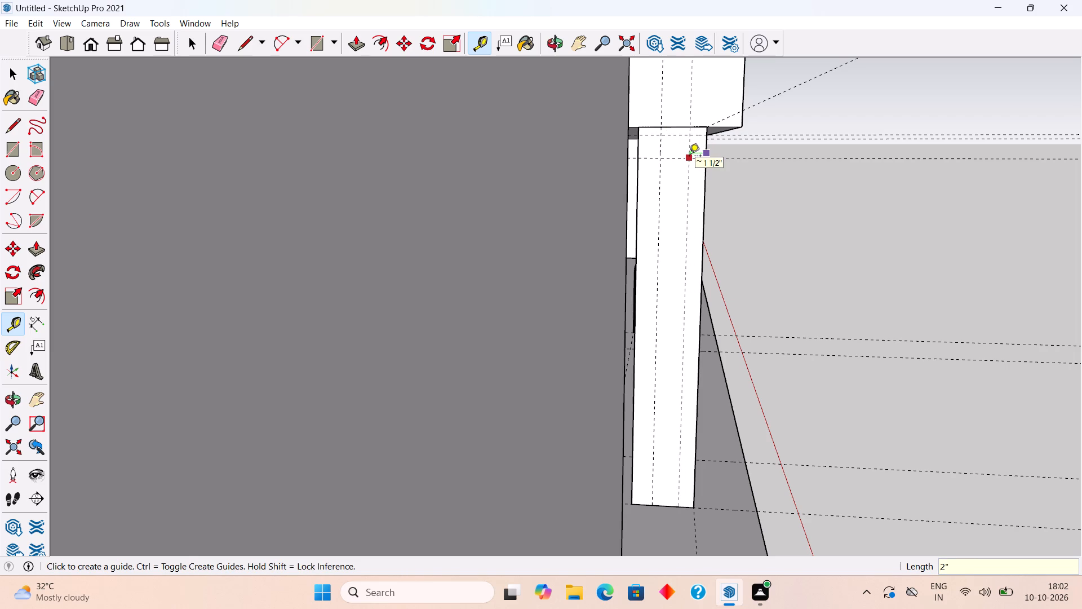
Draw a 2" × 2" rectangle between the guides near the post's top and pull it outward about 6' 6".
key(r)
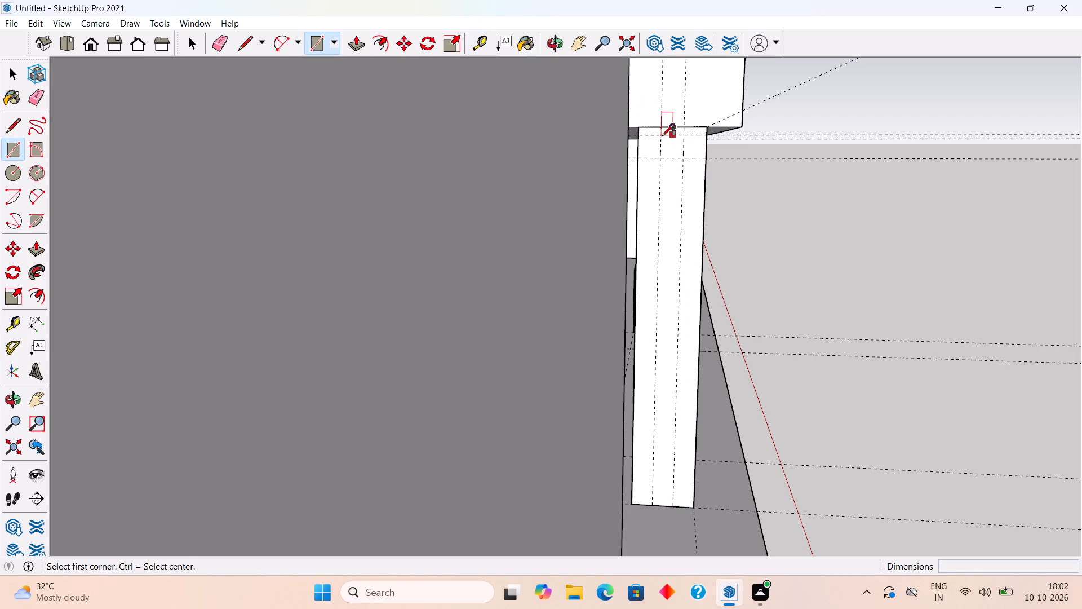
click(660, 136)
click(680, 157)
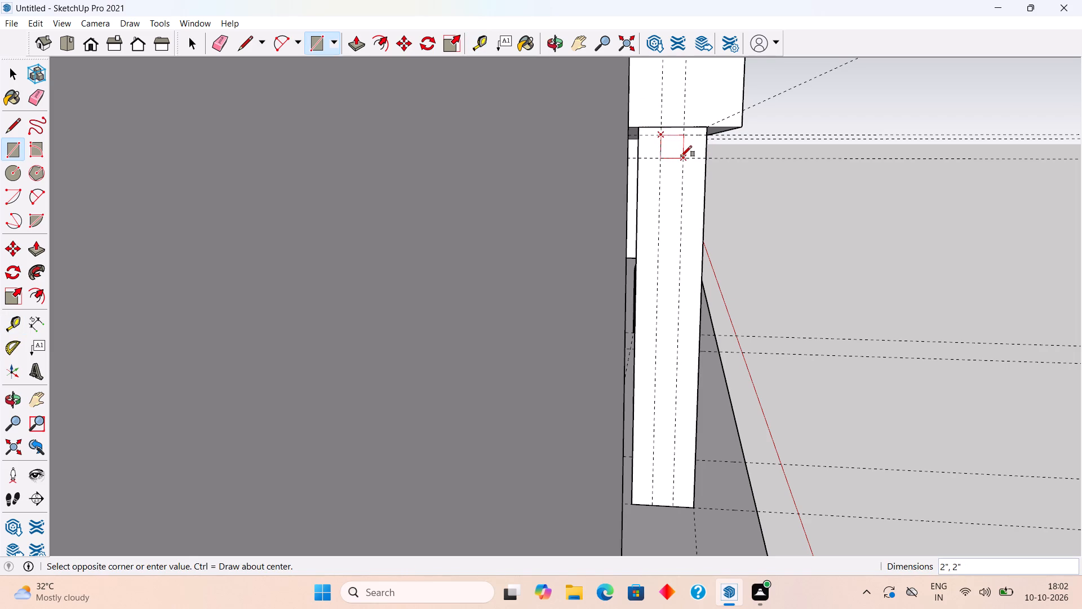
key(space)
text(p)
click(673, 151)
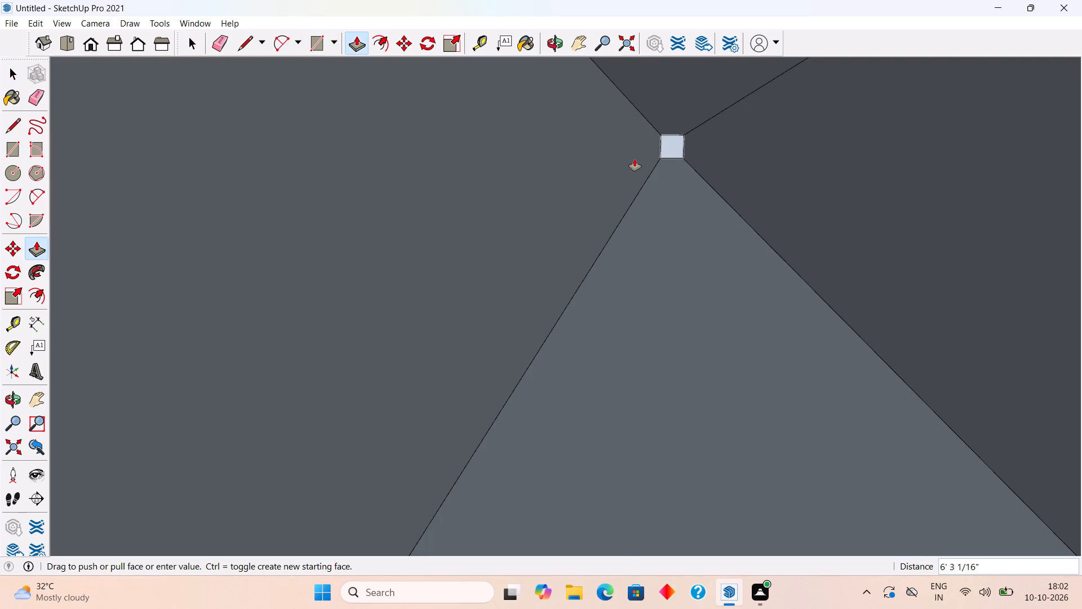
scroll(635, 159, down, 20)
scroll(635, 159, down, 2)
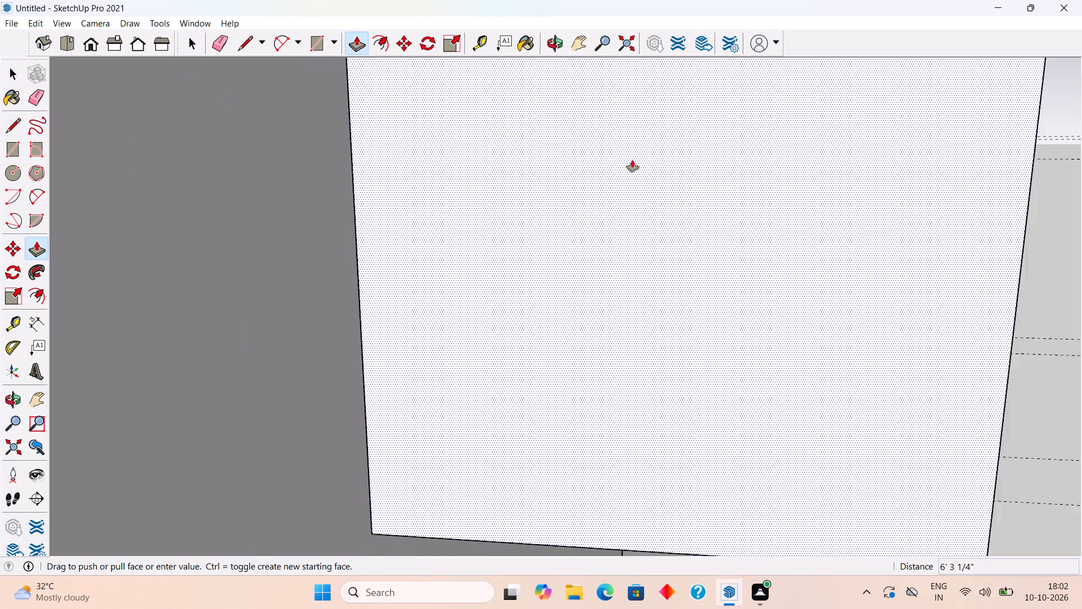
scroll(632, 160, down, 18)
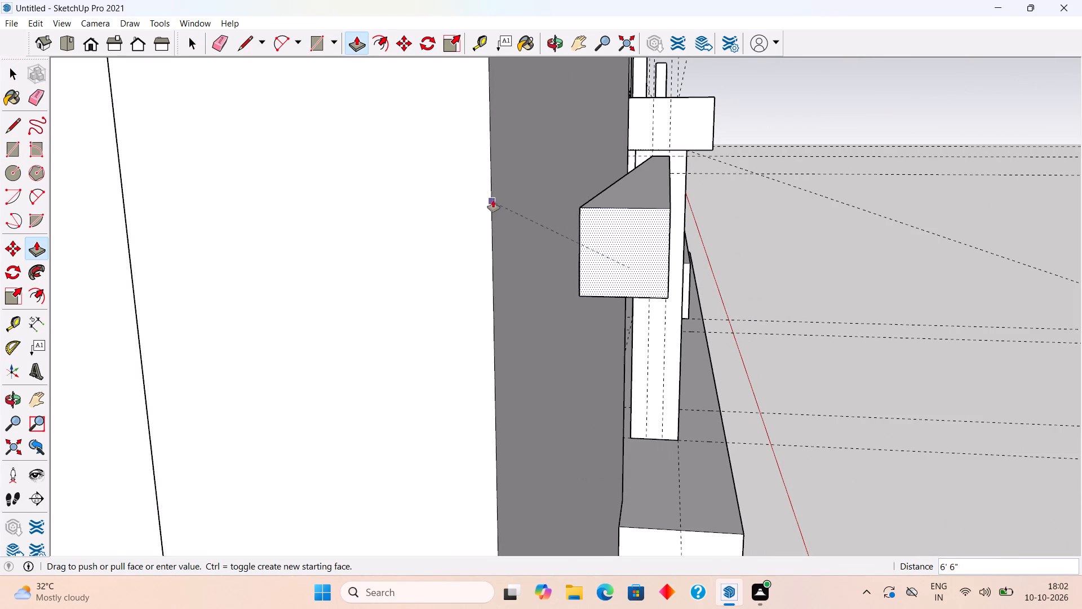
click(491, 196)
key(space)
Shorten the new bar by pushing its free end face back toward the post, and clear the selection.
middle_drag(855, 270, 714, 234)
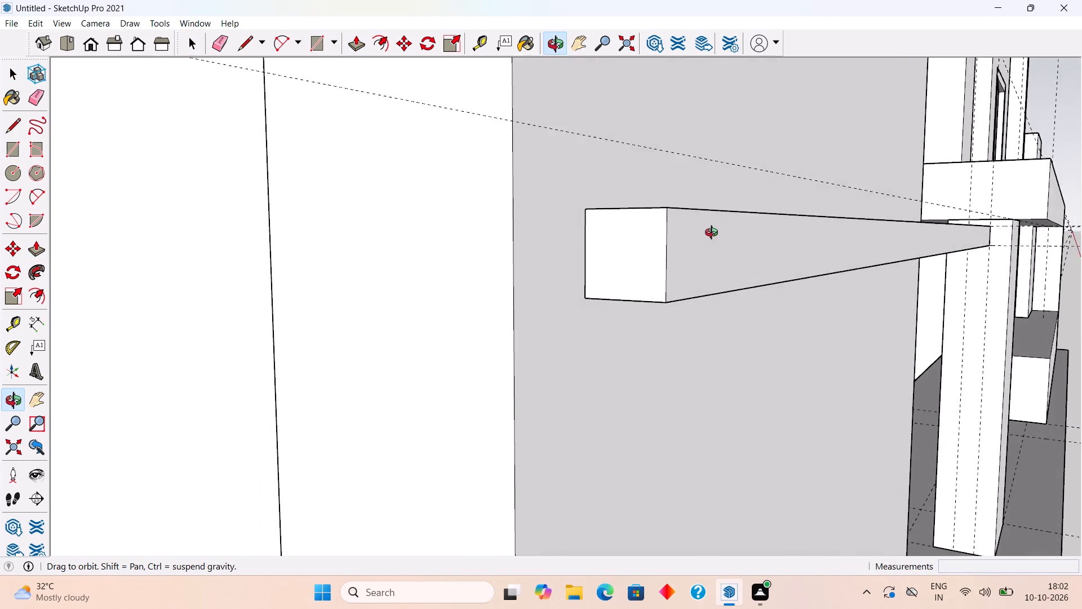
middle_drag(714, 234, 714, 233)
scroll(714, 233, down, 9)
scroll(703, 283, down, 1)
middle_drag(703, 283, 764, 392)
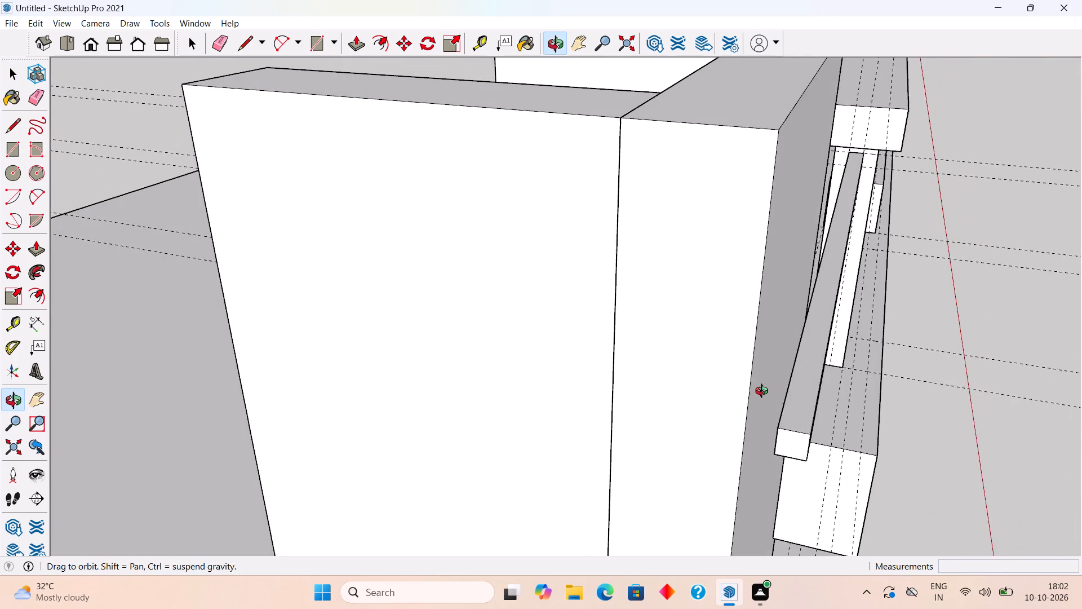
middle_drag(764, 392, 762, 394)
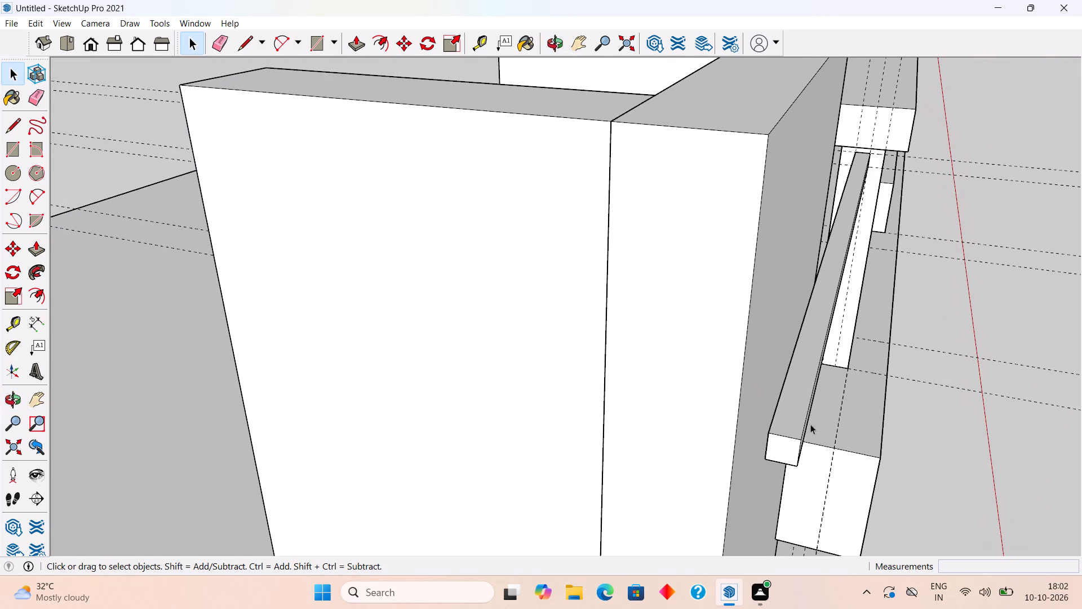
click(787, 457)
key(p)
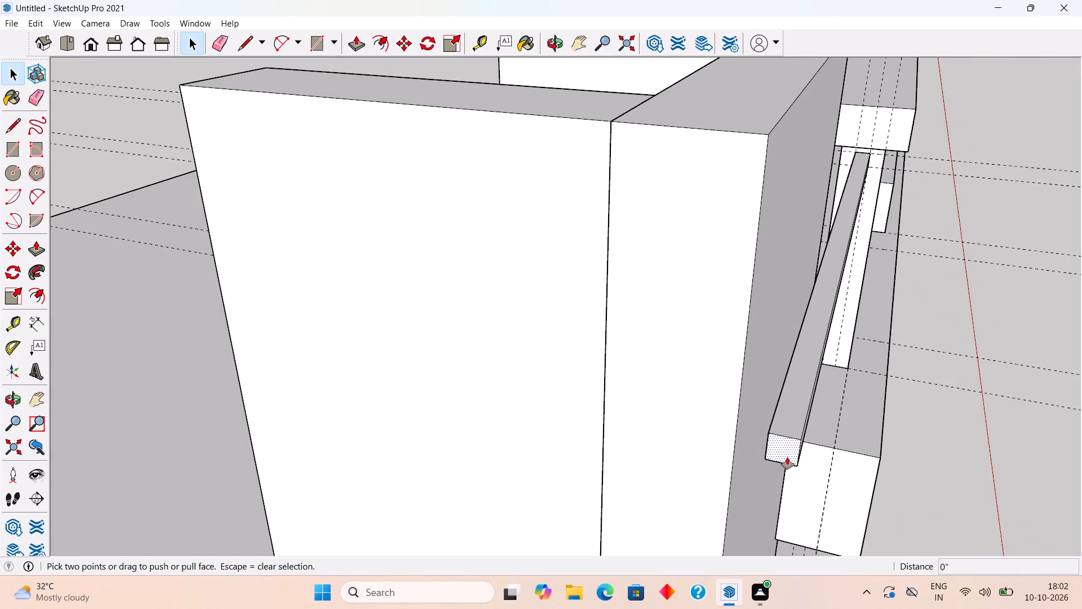
click(787, 457)
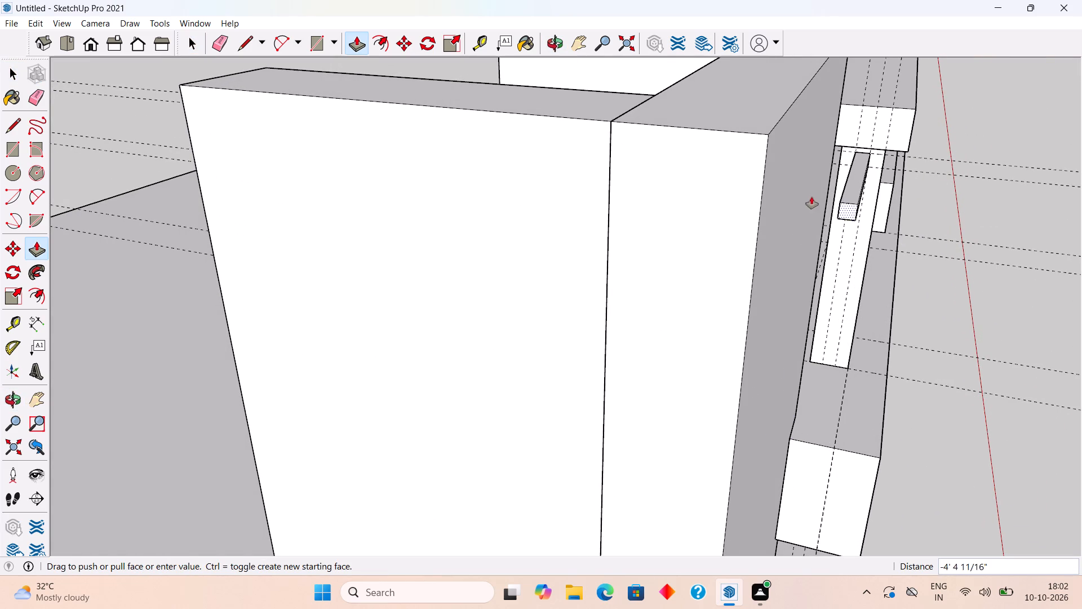
click(828, 180)
key(space)
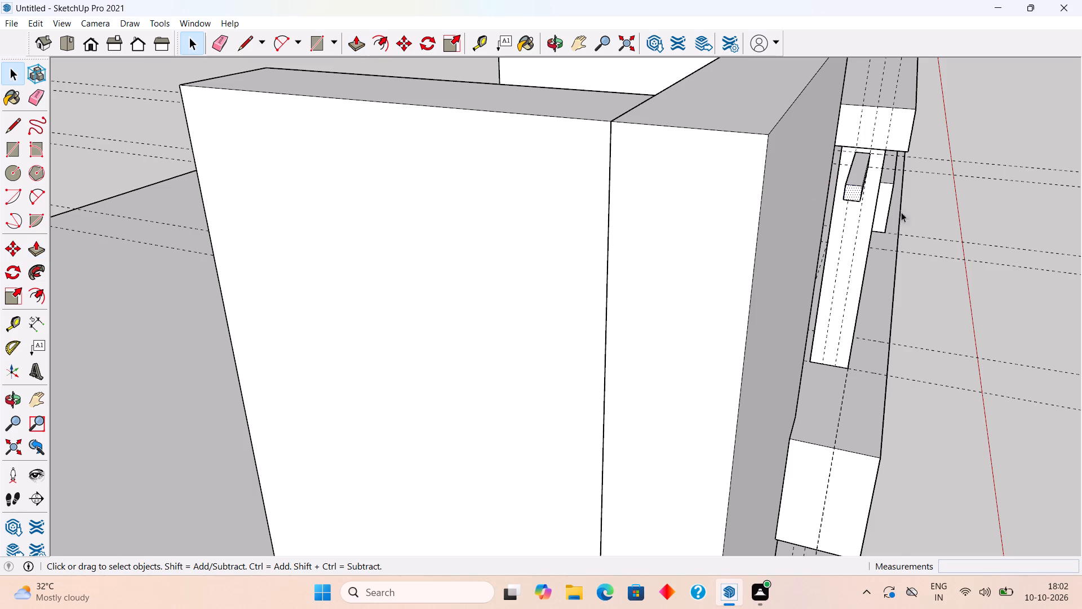
click(924, 213)
Select the whole shortened bar with all its faces and edges and make it a group.
middle_drag(724, 246, 562, 262)
scroll(562, 262, down, 9)
scroll(892, 259, up, 5)
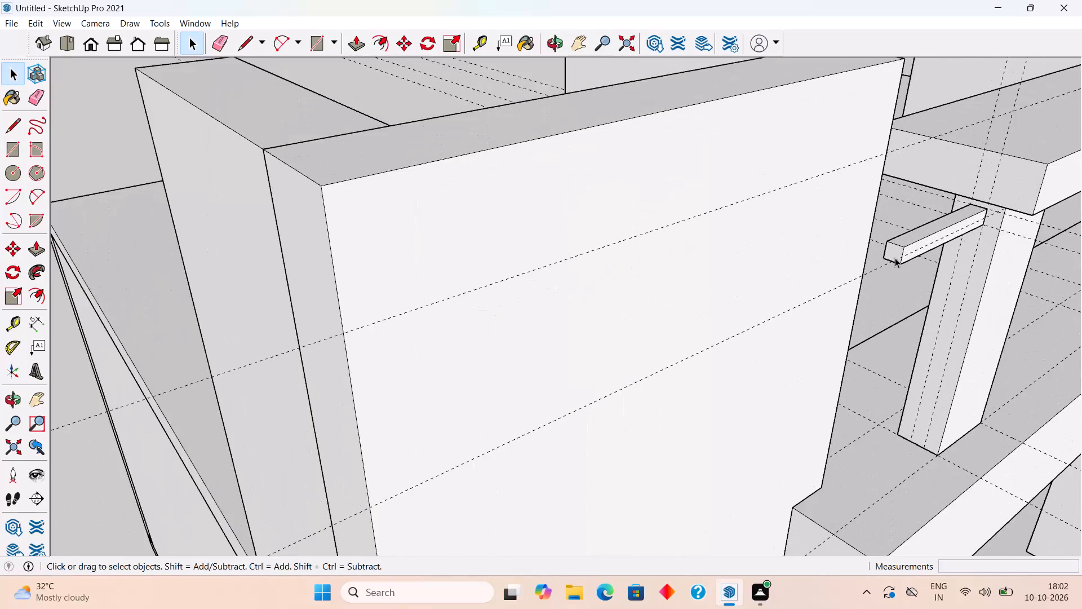
scroll(895, 258, up, 3)
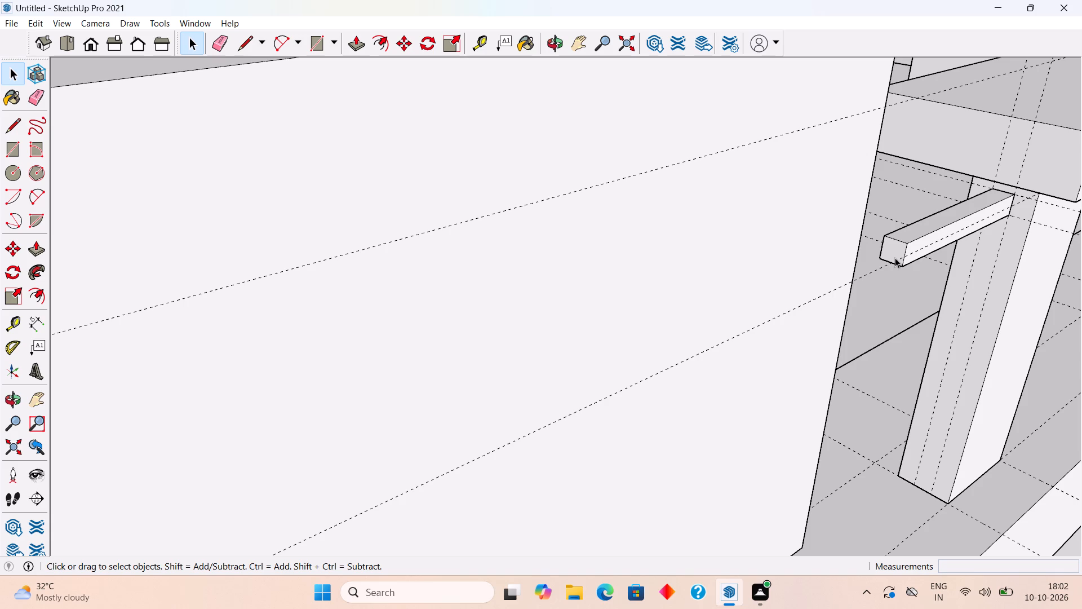
middle_drag(897, 258, 901, 289)
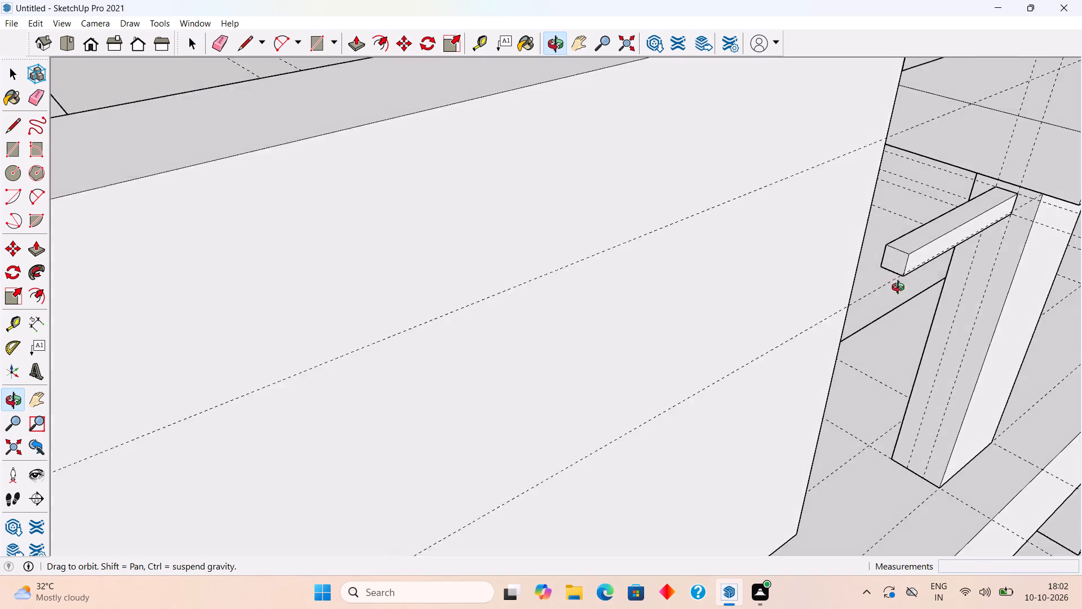
middle_drag(901, 289, 753, 321)
triple_click(958, 369)
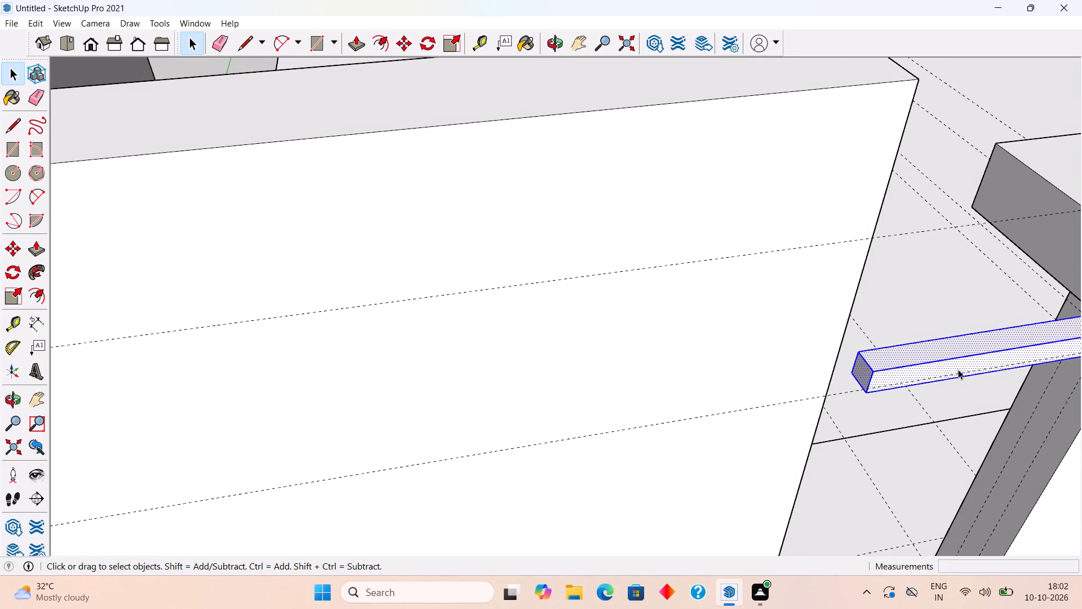
right_click(958, 369)
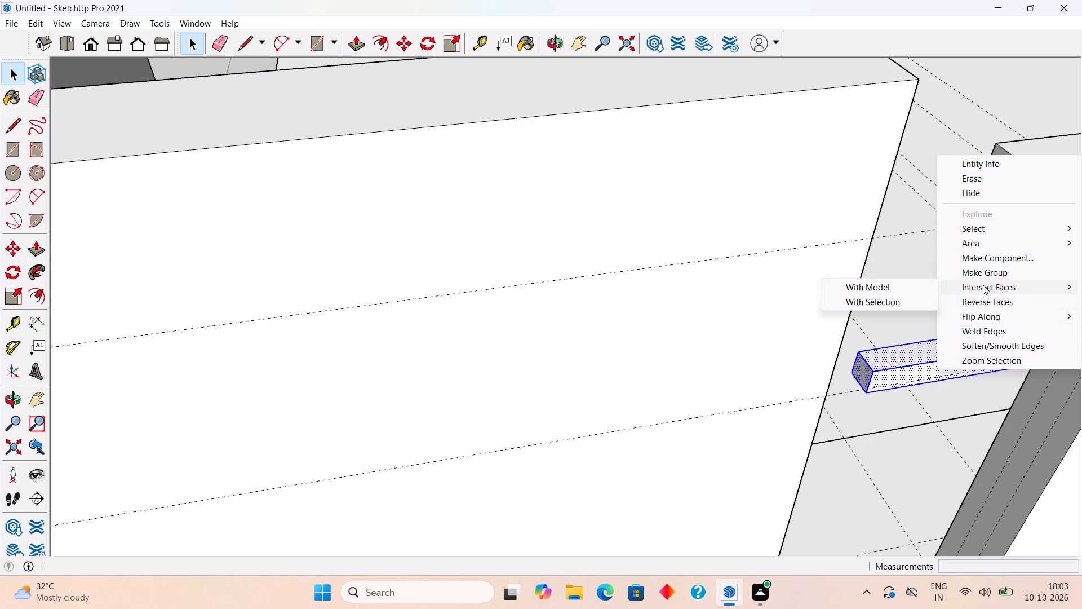
click(988, 274)
Examine from above and behind how the grouped bar sits between the post and the tall corner wall.
scroll(890, 258, down, 13)
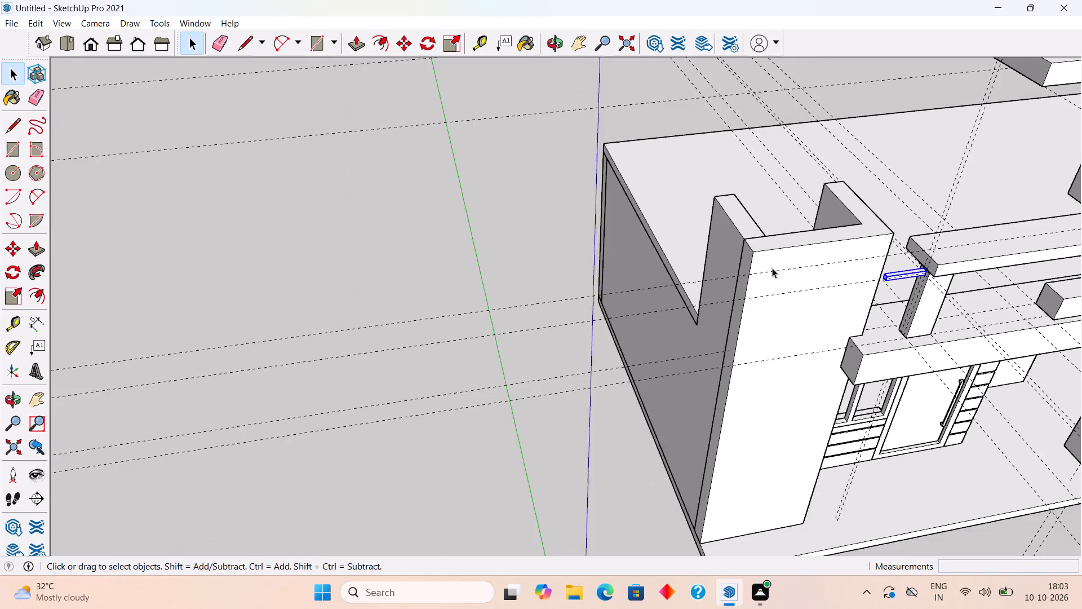
middle_drag(762, 292, 1081, 321)
middle_drag(715, 266, 1081, 316)
scroll(1081, 316, down, 3)
scroll(619, 241, down, 5)
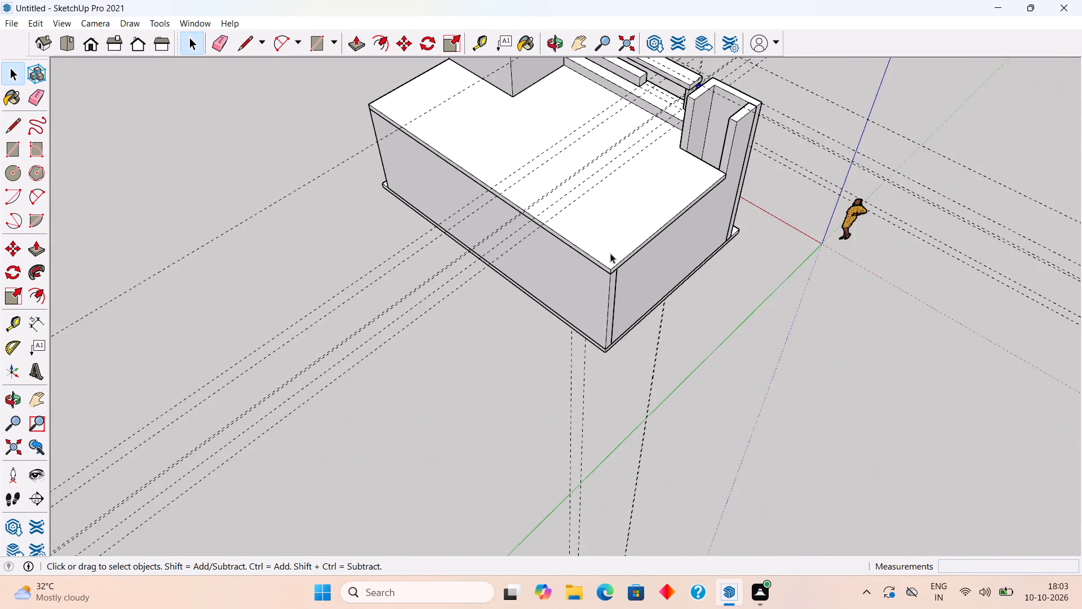
scroll(610, 253, down, 7)
middle_drag(540, 171, 782, 190)
scroll(782, 190, up, 1)
scroll(522, 143, up, 12)
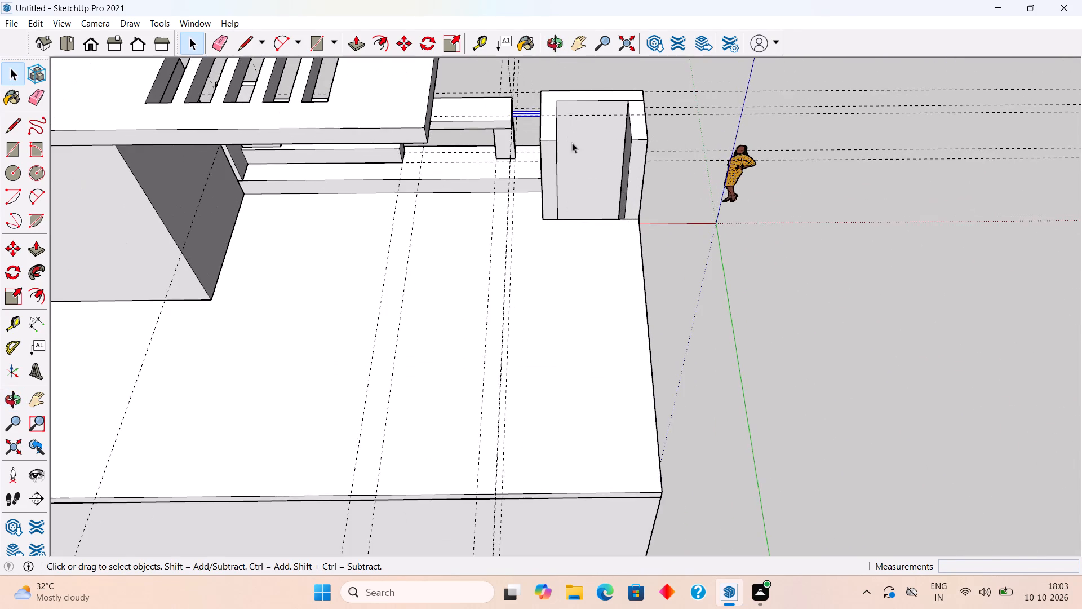
Open the bar group and place a guide 1" in from the free end on its outer side face.
middle_drag(540, 139, 641, 122)
scroll(441, 161, up, 8)
scroll(550, 112, down, 5)
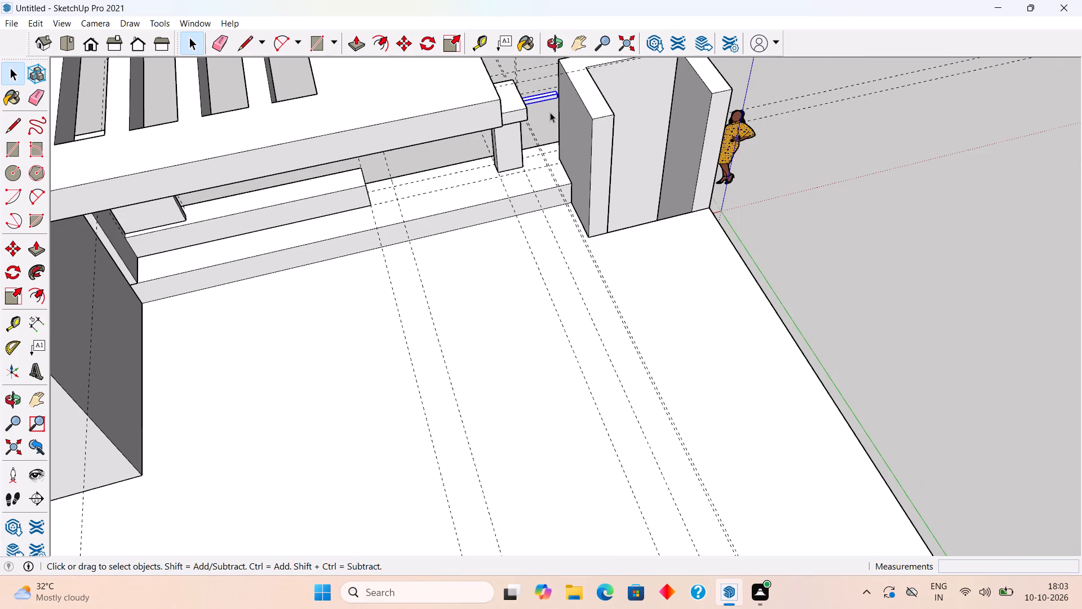
scroll(533, 65, up, 13)
middle_drag(589, 158, 591, 150)
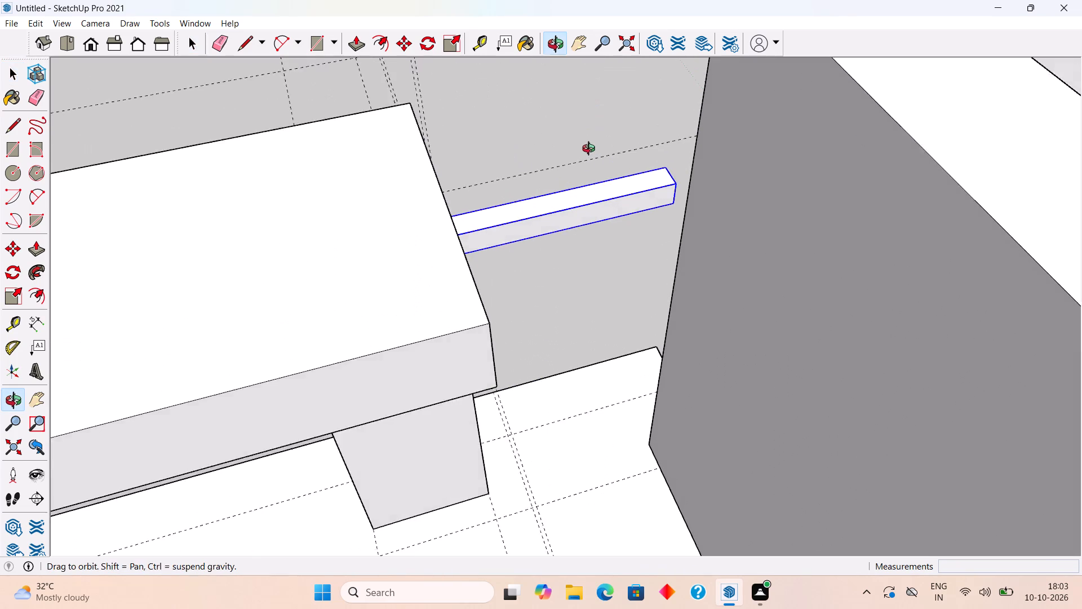
middle_drag(591, 150, 592, 139)
scroll(592, 139, up, 1)
scroll(661, 165, up, 7)
triple_click(689, 176)
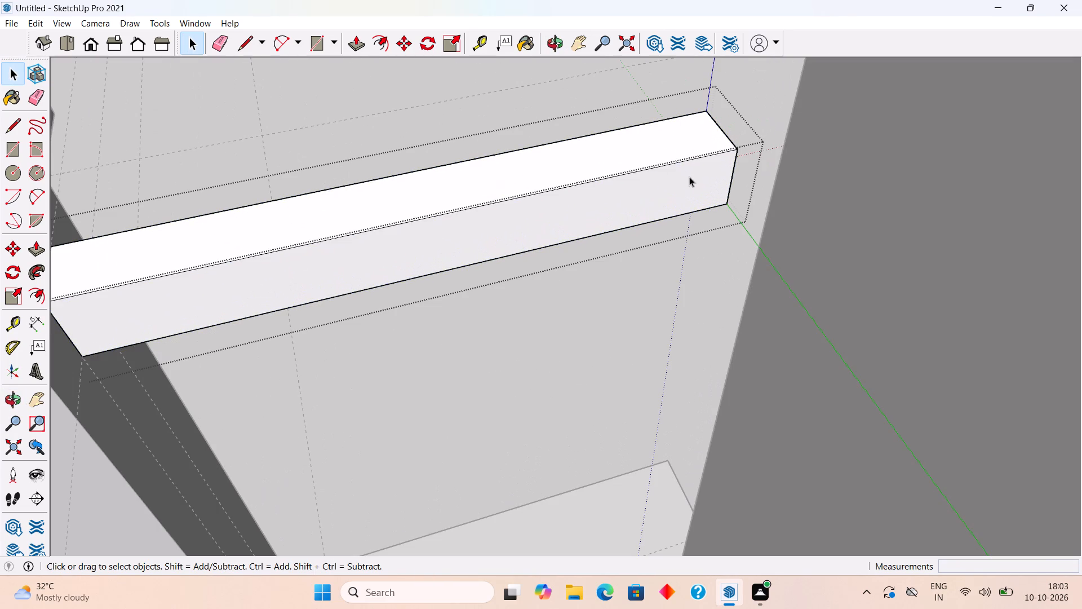
key(t)
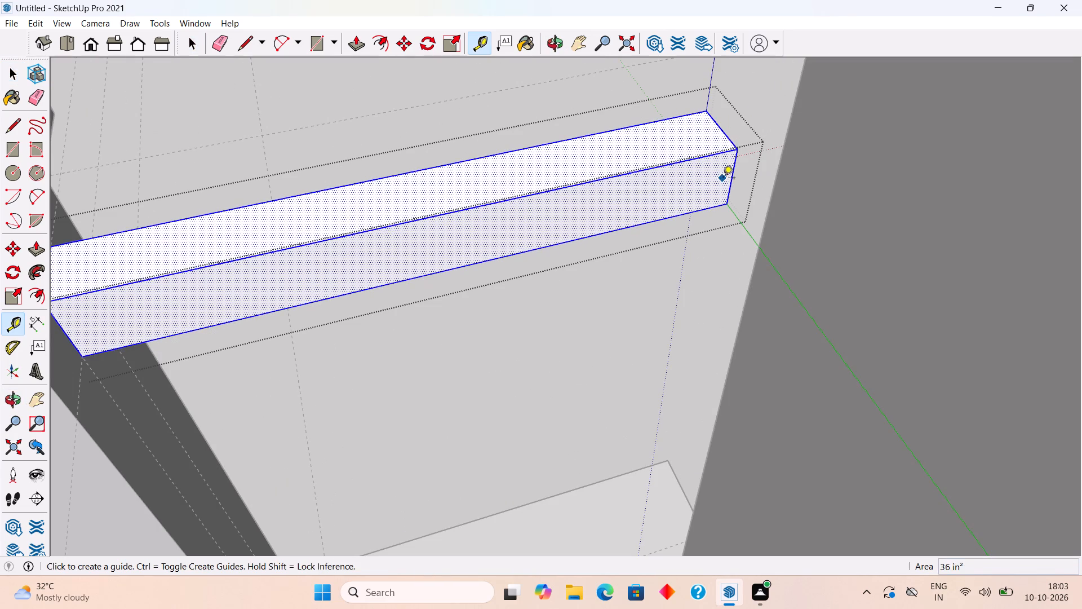
click(735, 166)
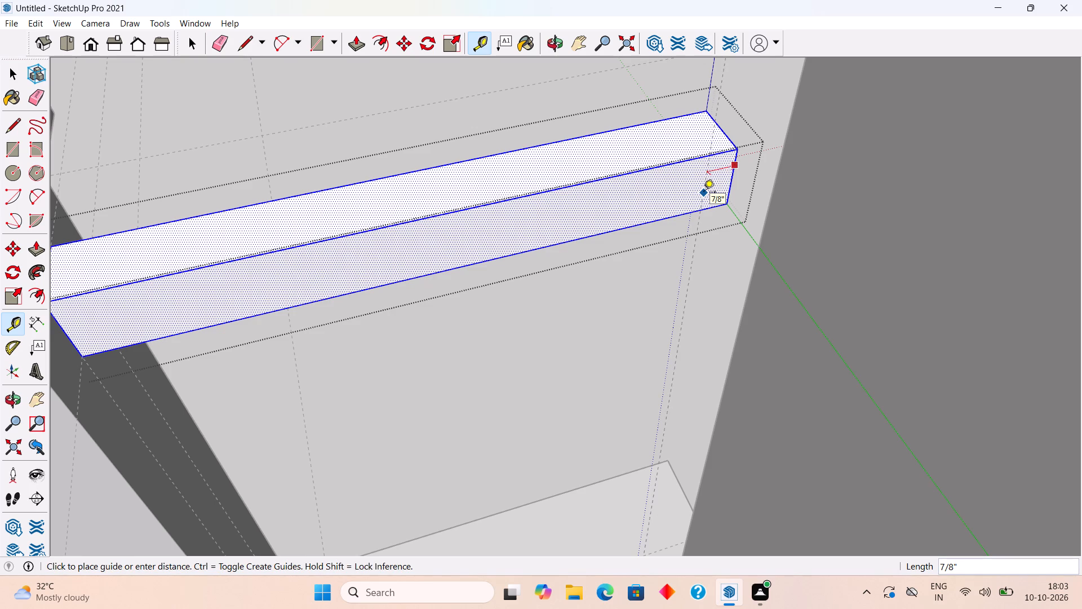
text(1")
key(Return)
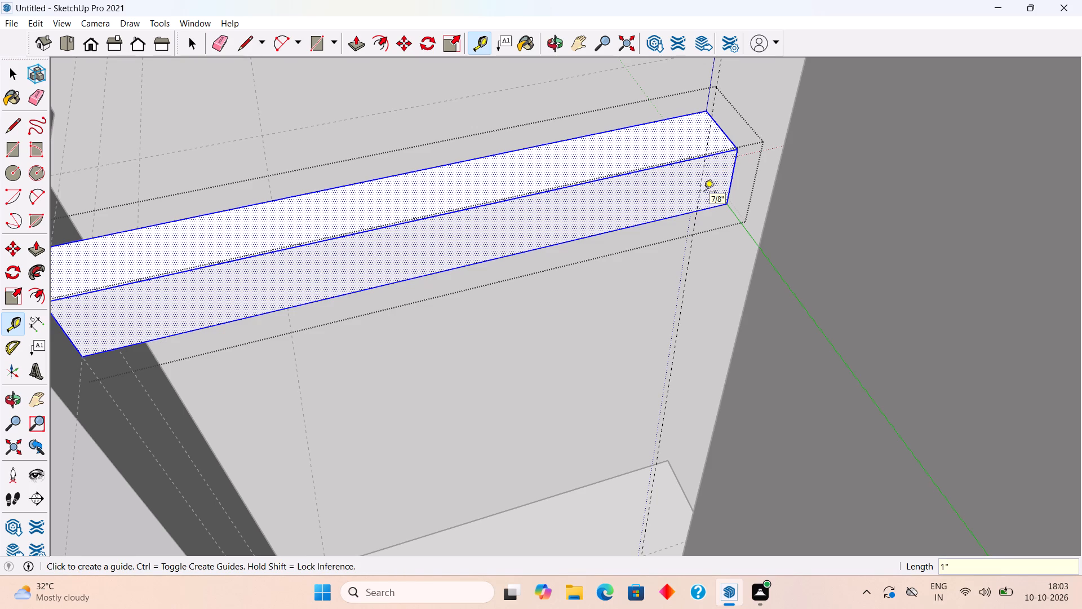
key(space)
Draw a 2" line down the side face along the guide, pull the end strip out about 4", and leave the group.
key(l)
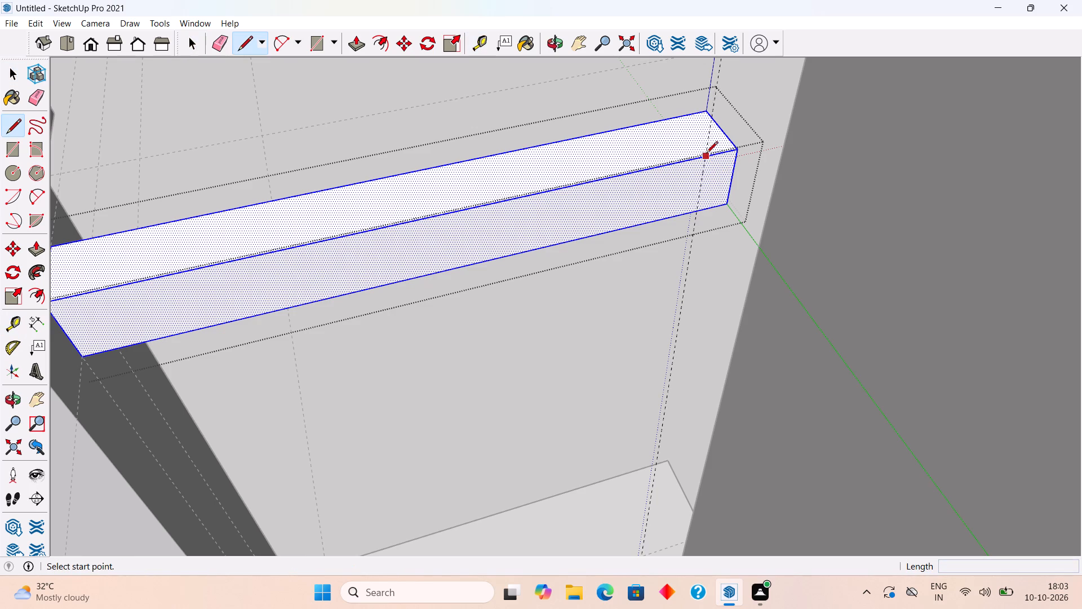
click(706, 154)
click(704, 210)
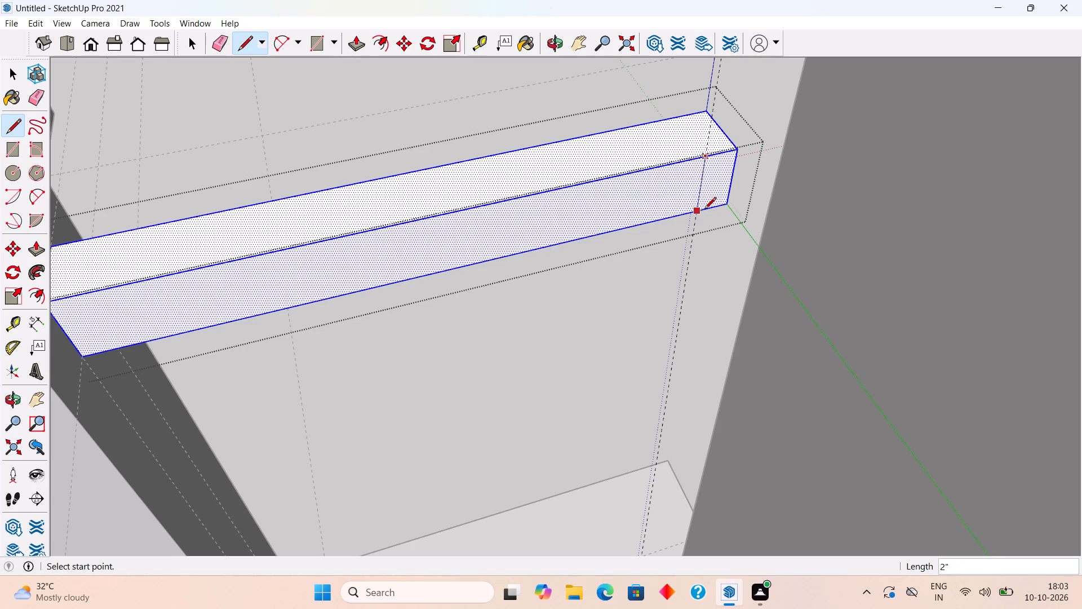
key(space)
key(p)
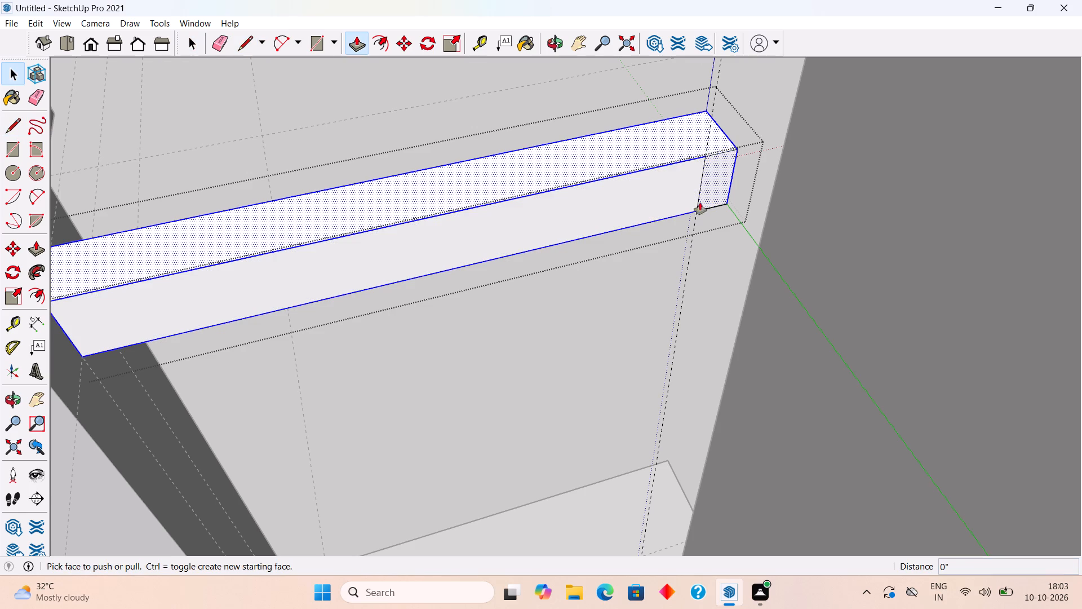
click(709, 189)
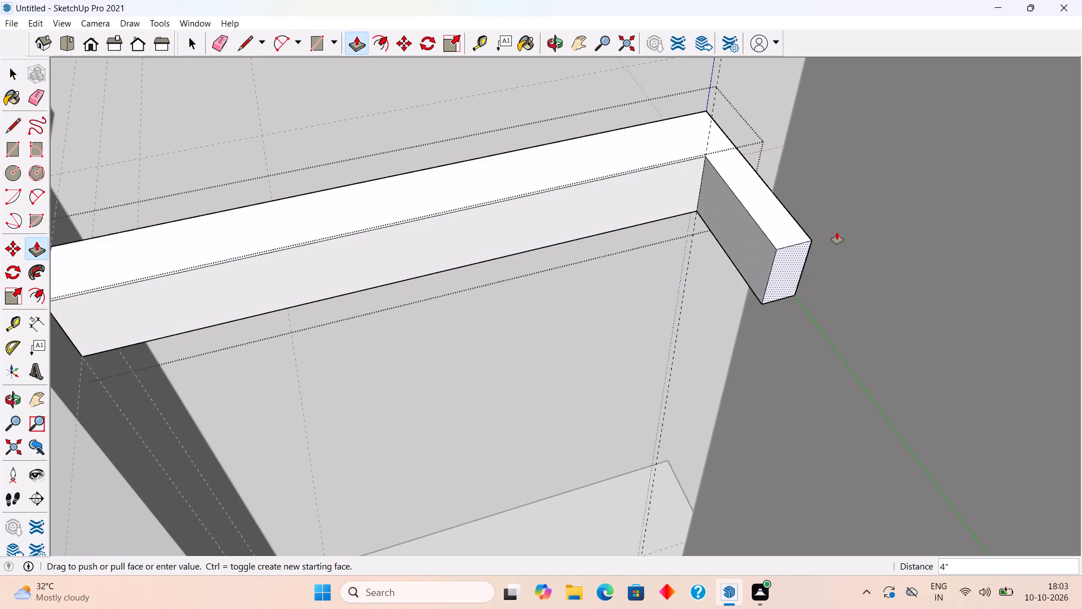
click(833, 227)
key(space)
key(space)
scroll(823, 230, down, 10)
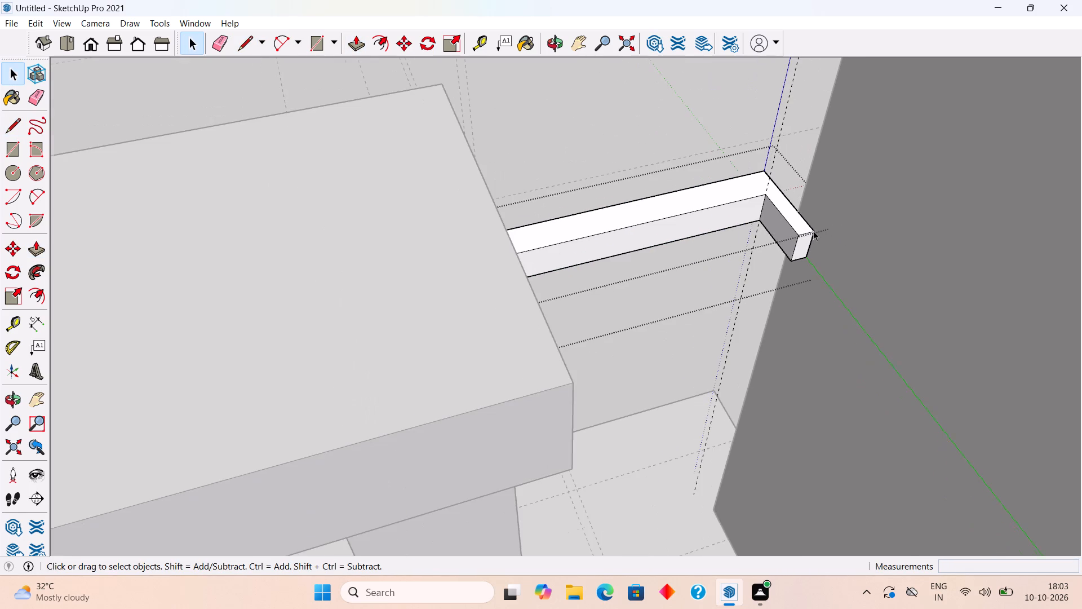
click(542, 70)
Examine from the front and from above how the L-shaped bar sits between the post and the tall corner wall.
scroll(872, 333, down, 5)
middle_drag(902, 374, 178, 204)
scroll(710, 387, down, 1)
scroll(194, 187, down, 1)
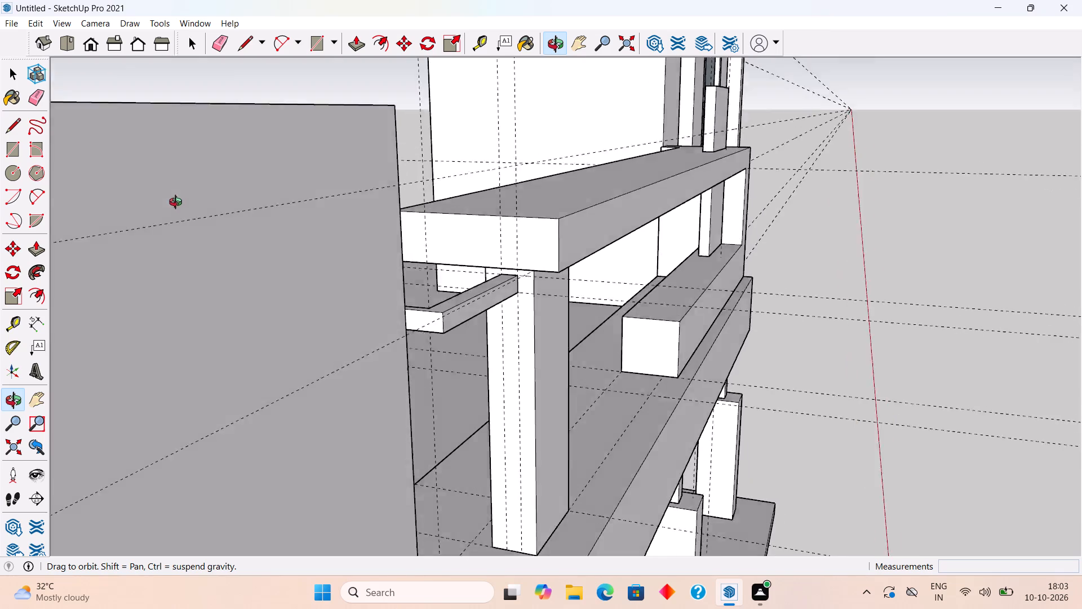
middle_drag(178, 204, 0, 330)
scroll(481, 328, down, 1)
middle_drag(481, 328, 327, 321)
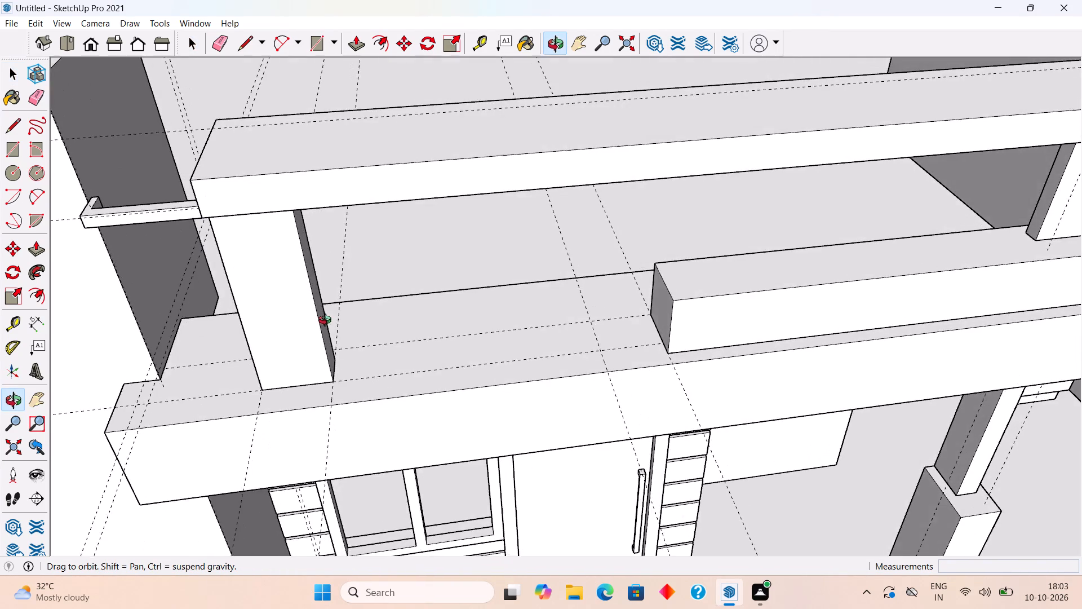
middle_drag(327, 321, 410, 315)
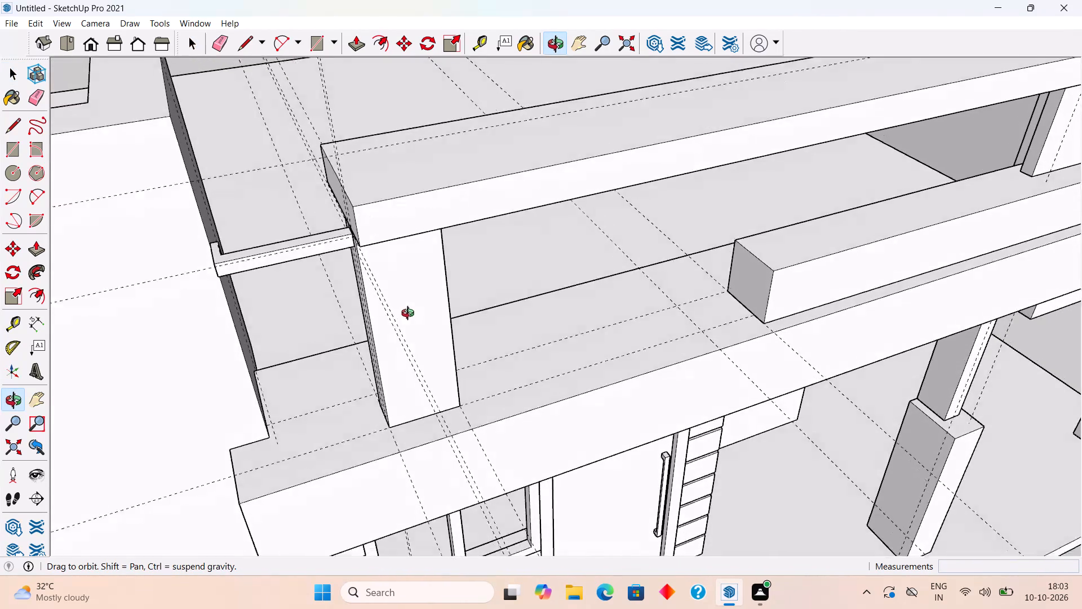
middle_drag(410, 315, 494, 297)
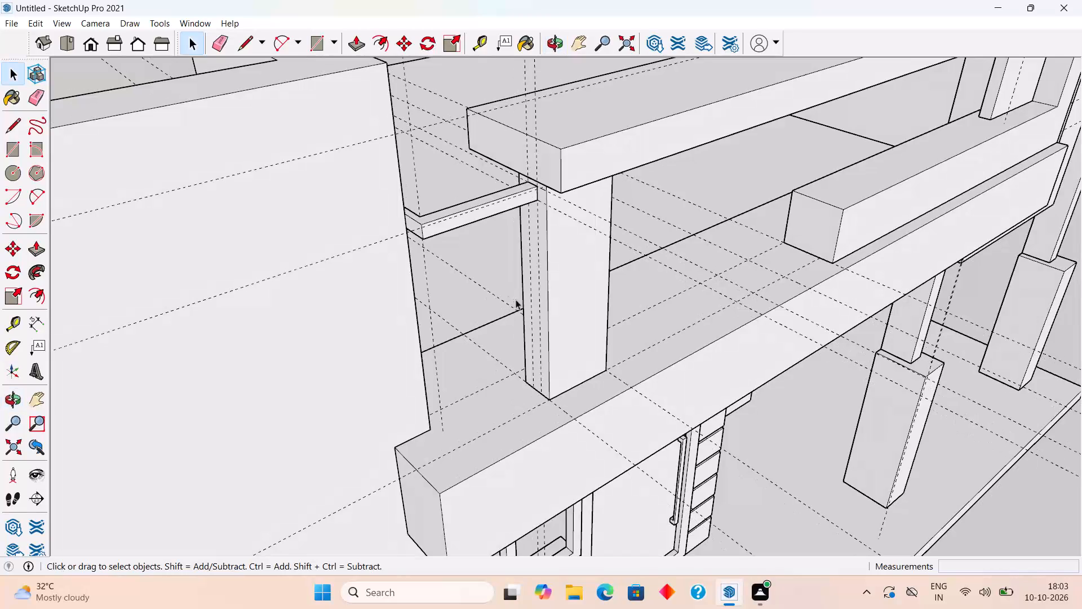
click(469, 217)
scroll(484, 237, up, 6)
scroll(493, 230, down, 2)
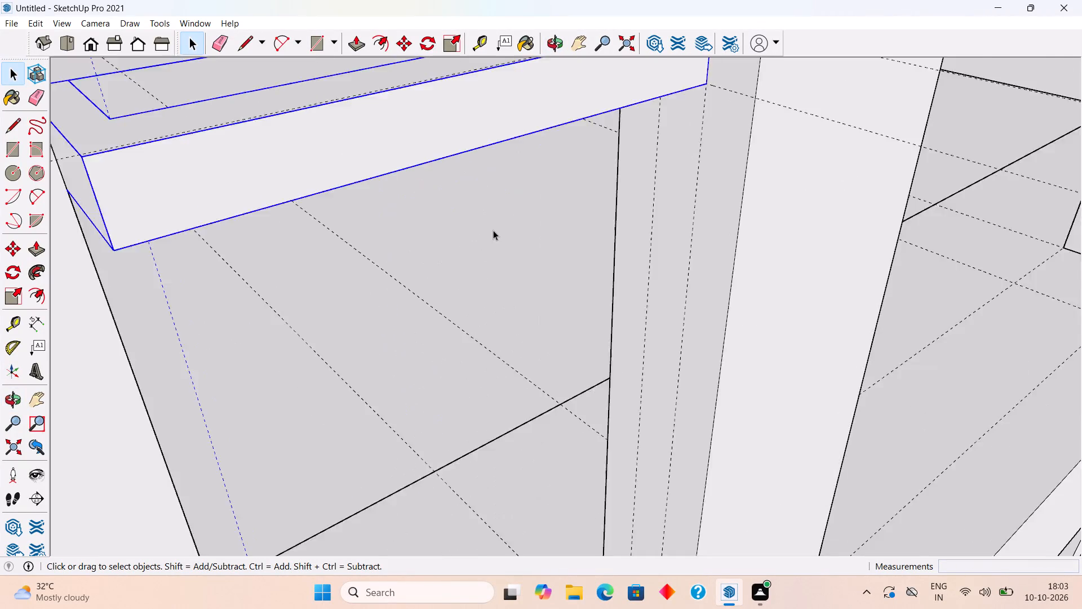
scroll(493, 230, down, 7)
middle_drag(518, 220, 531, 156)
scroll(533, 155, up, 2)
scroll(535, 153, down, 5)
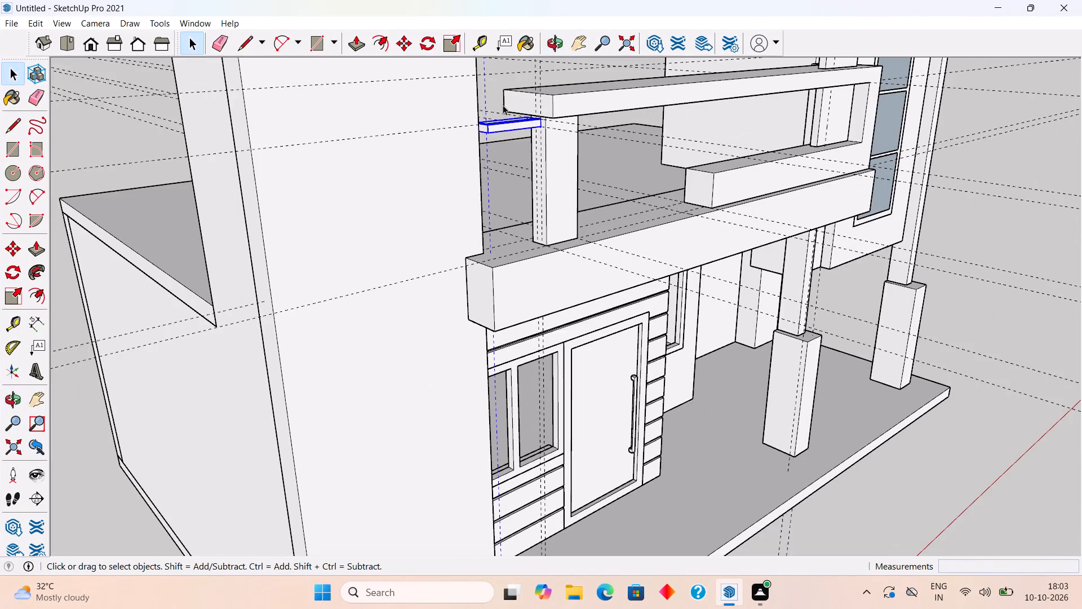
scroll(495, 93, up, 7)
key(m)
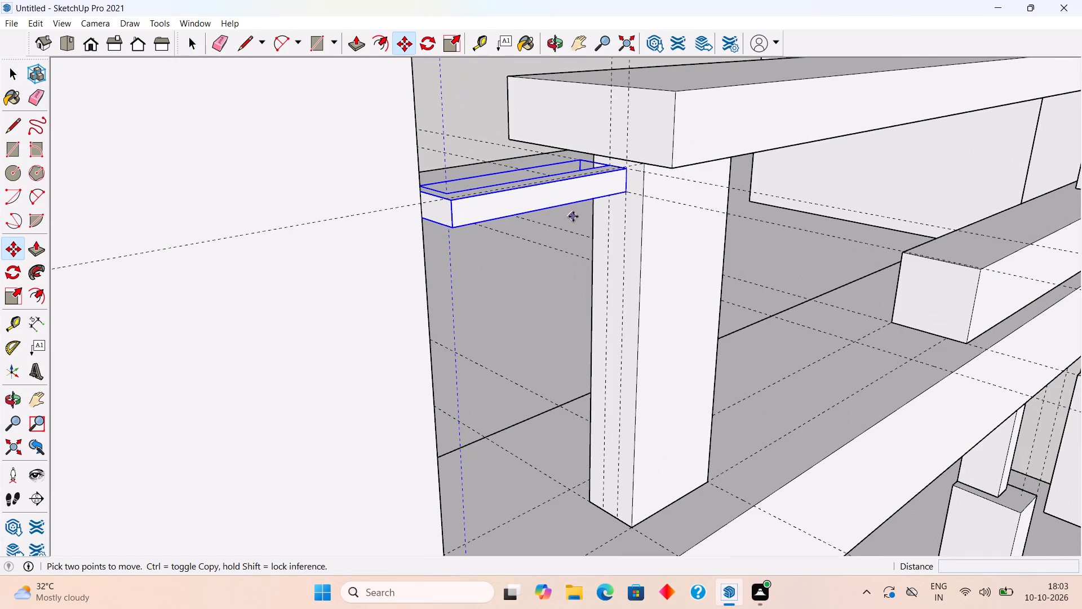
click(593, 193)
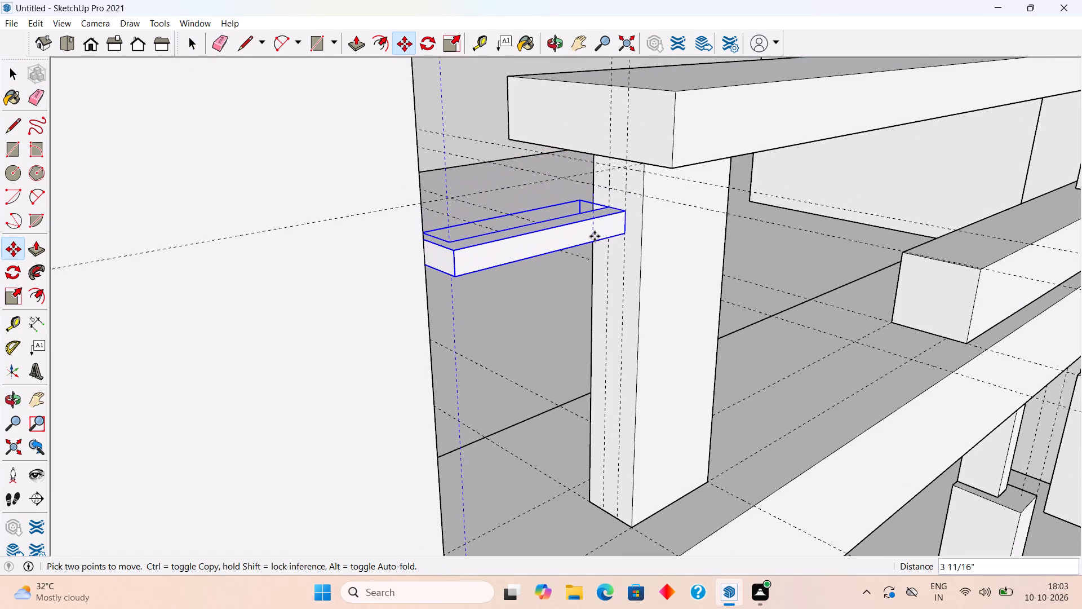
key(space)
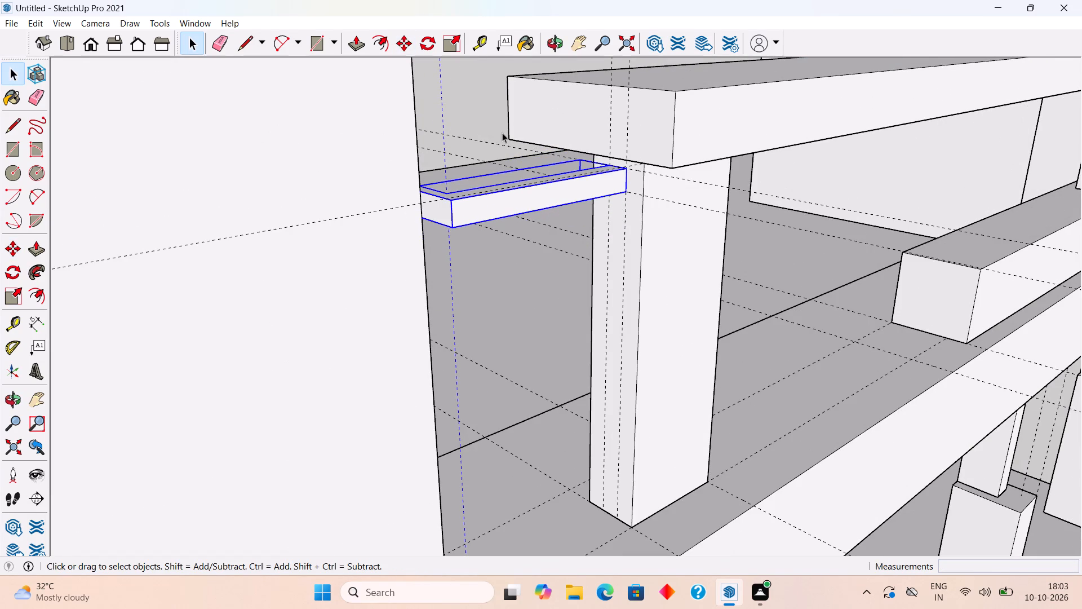
Copy the L-shaped bar 4" straight down and repeat the copy 7 times to form a stack of slats beside the post.
click(493, 124)
click(493, 198)
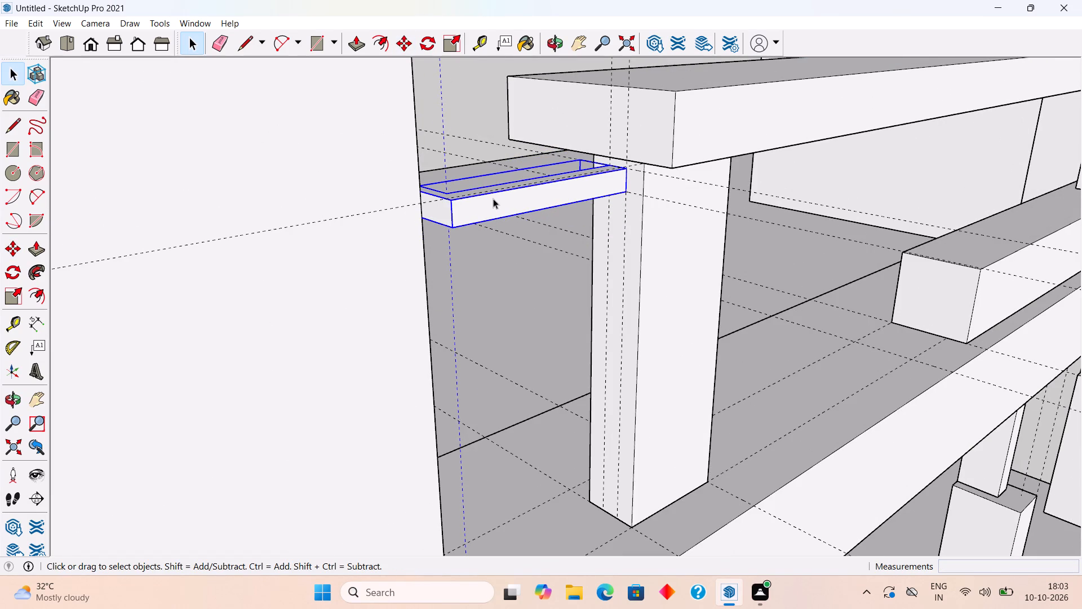
key(m)
click(493, 198)
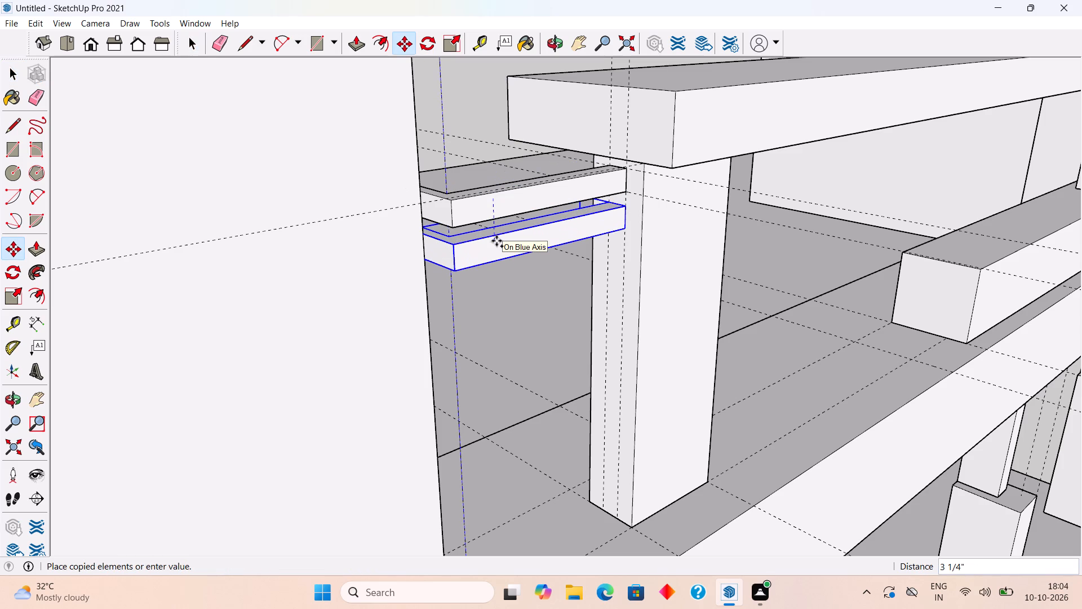
key(4)
key(shift+quotedbl)
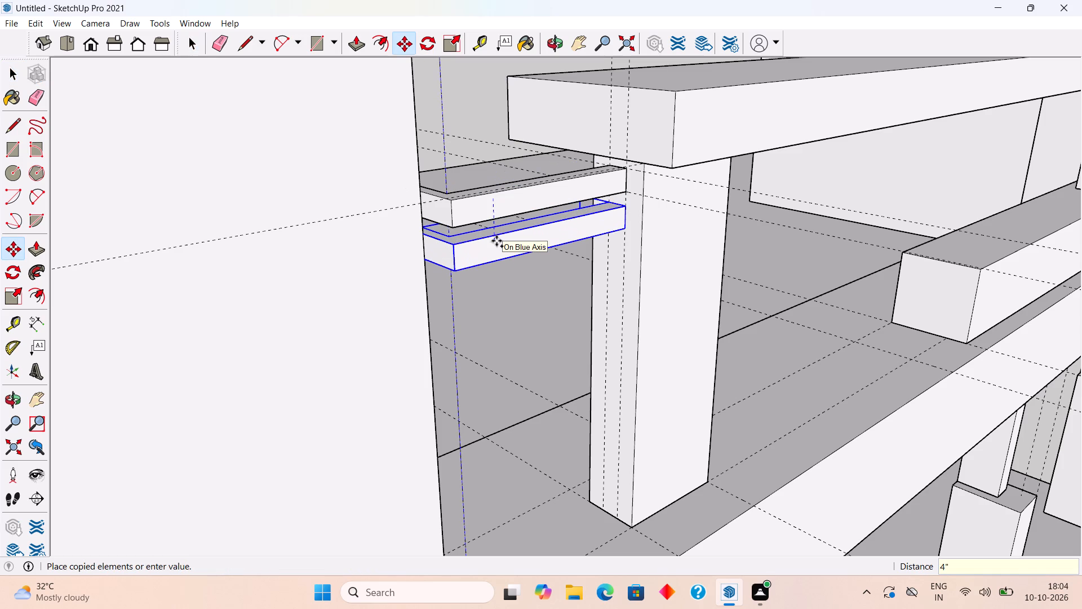
key(Return)
key(Return)
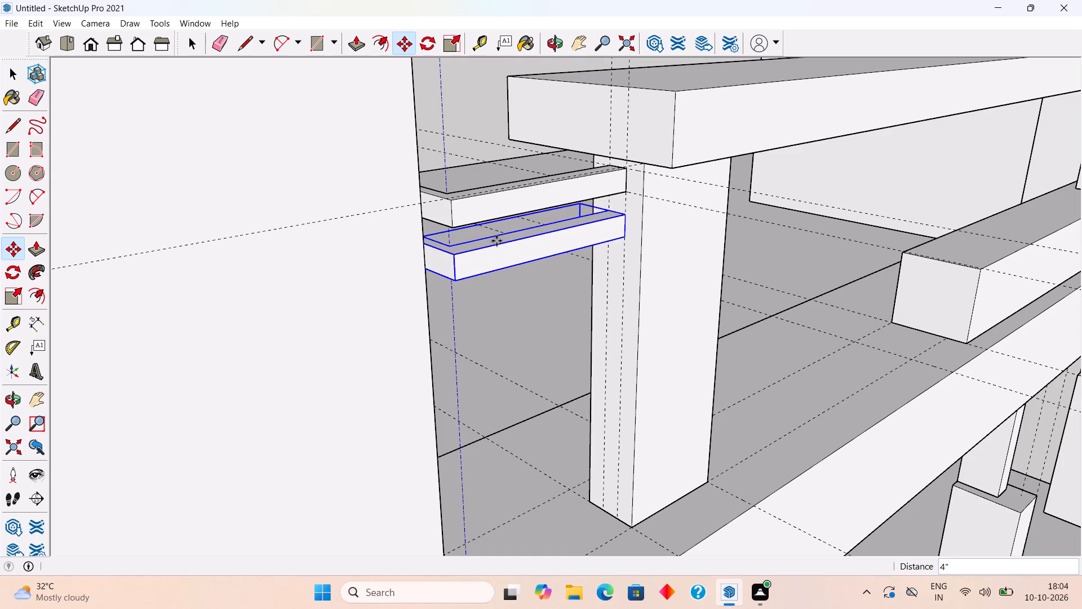
key(x)
key(7)
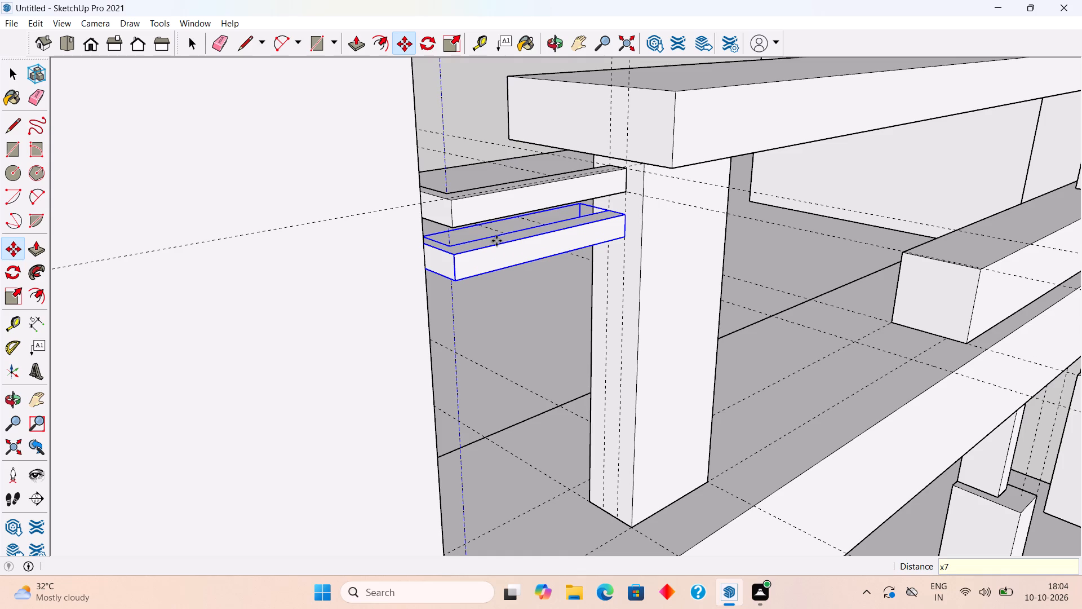
key(Return)
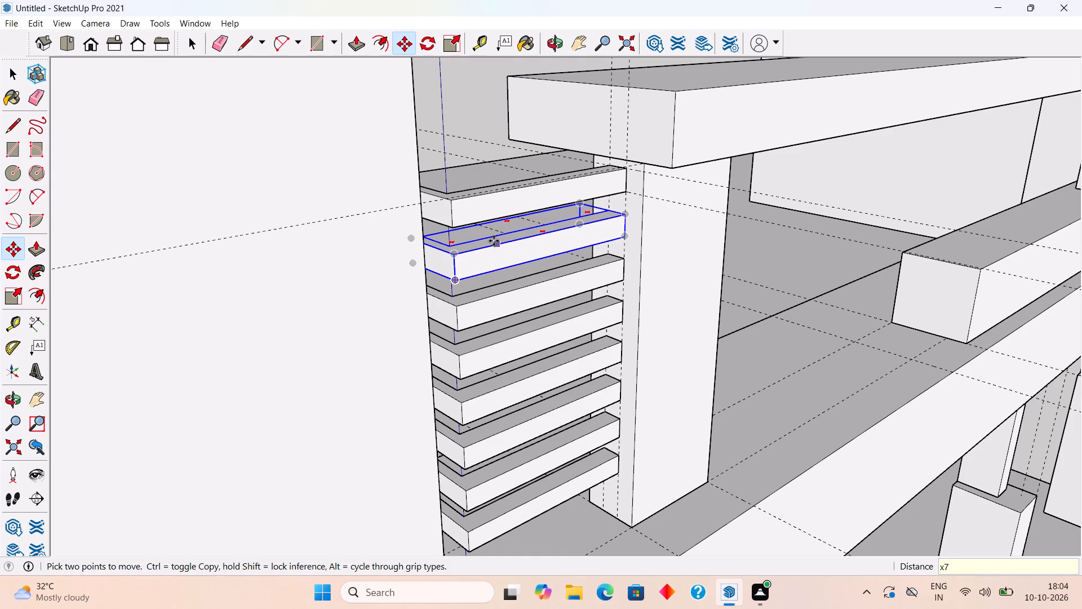
key(space)
Select all eight slats between the post and the tall corner wall and make them one group.
middle_drag(591, 324, 453, 242)
scroll(577, 317, down, 1)
scroll(453, 242, down, 6)
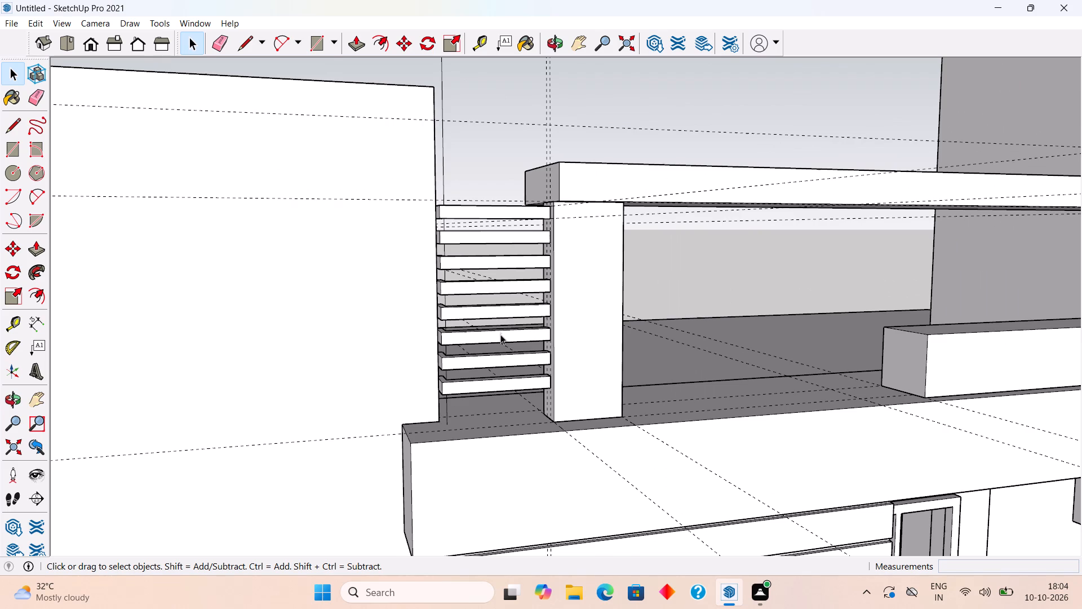
click(500, 334)
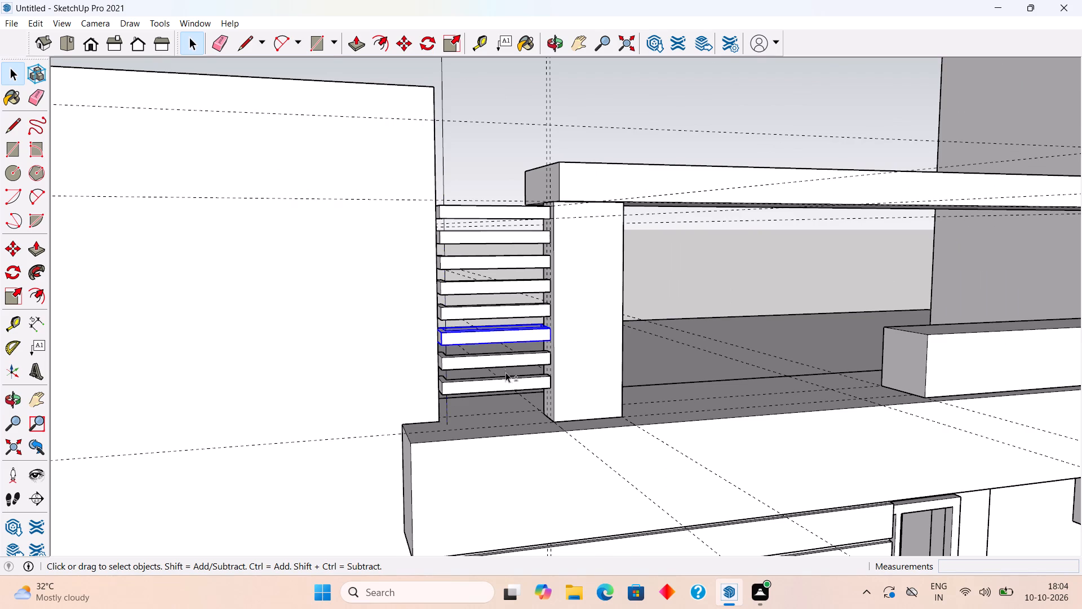
shift+click(509, 389)
shift+click(510, 361)
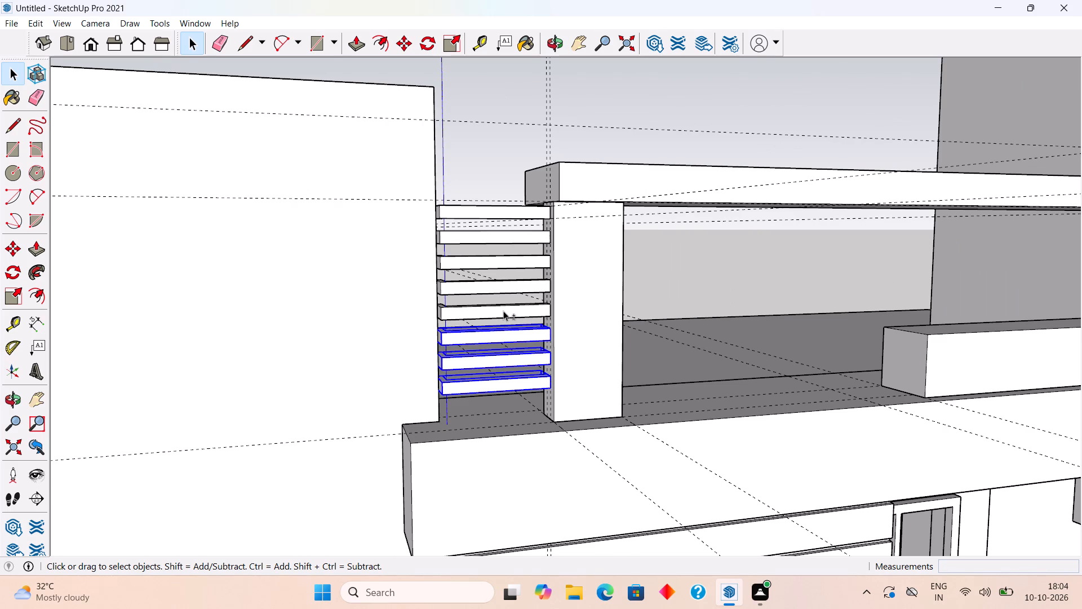
shift+click(503, 311)
shift+click(503, 287)
shift+click(504, 264)
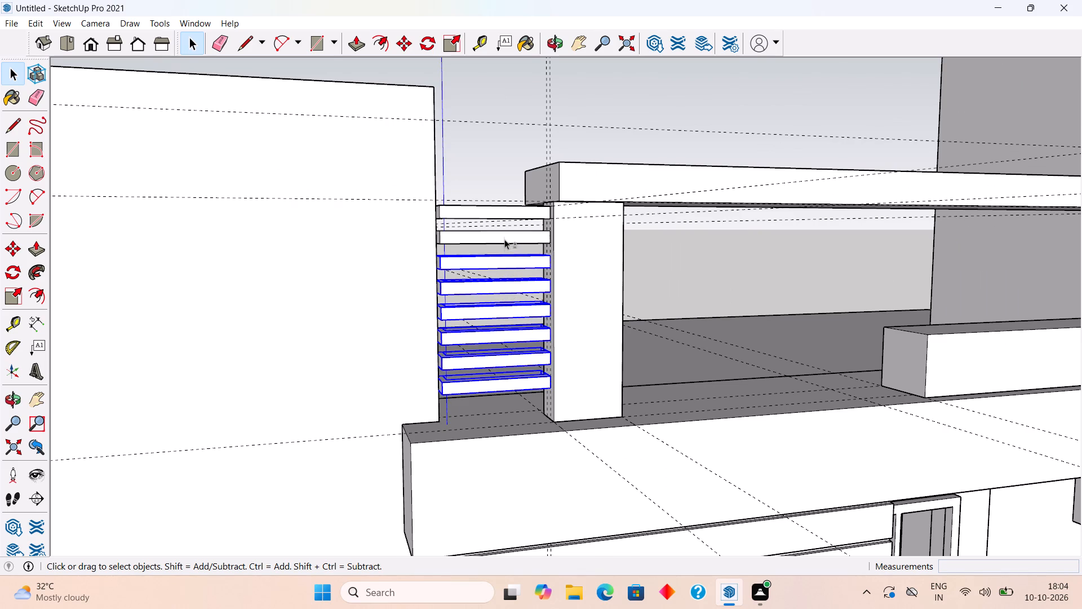
shift+click(504, 236)
shift+click(502, 208)
shift+right_click(503, 211)
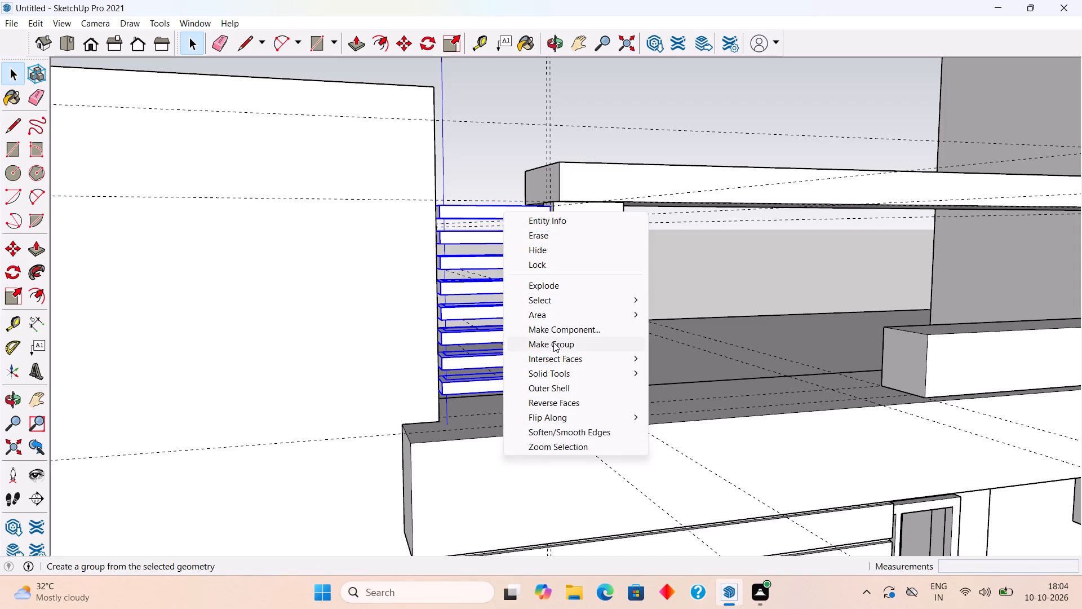
click(553, 342)
Move the slat group straight down along the post toward the slab at its base, and clear the selection.
scroll(544, 414, up, 12)
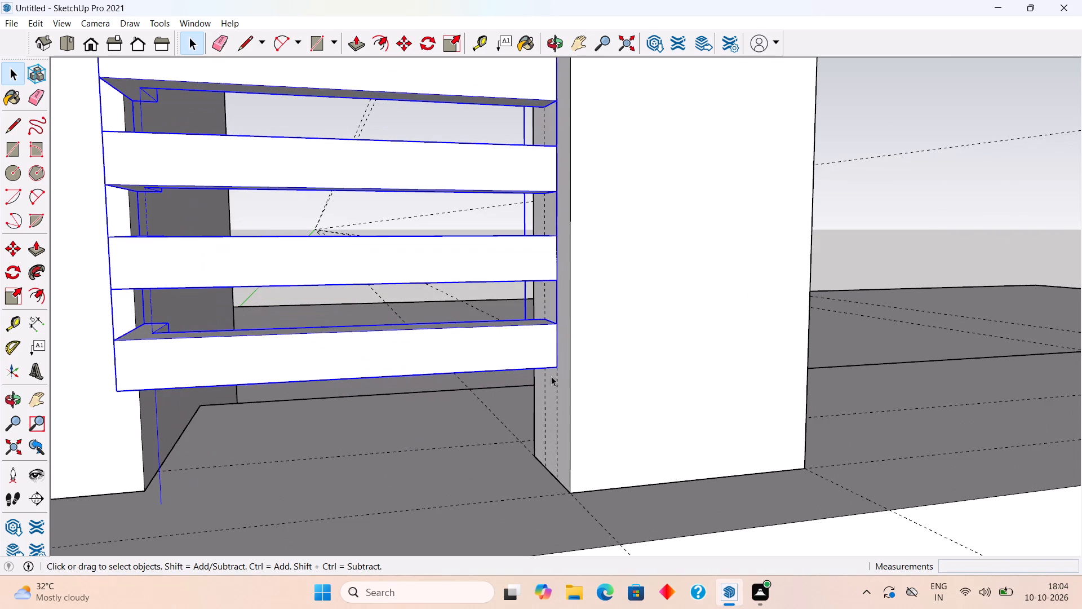
key(m)
click(555, 367)
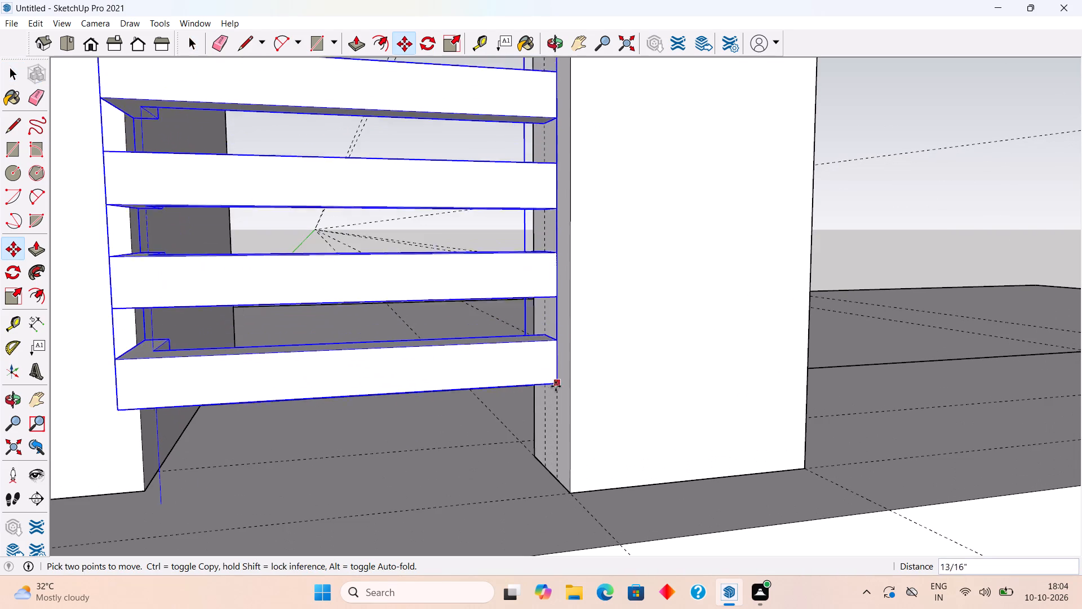
click(556, 433)
key(space)
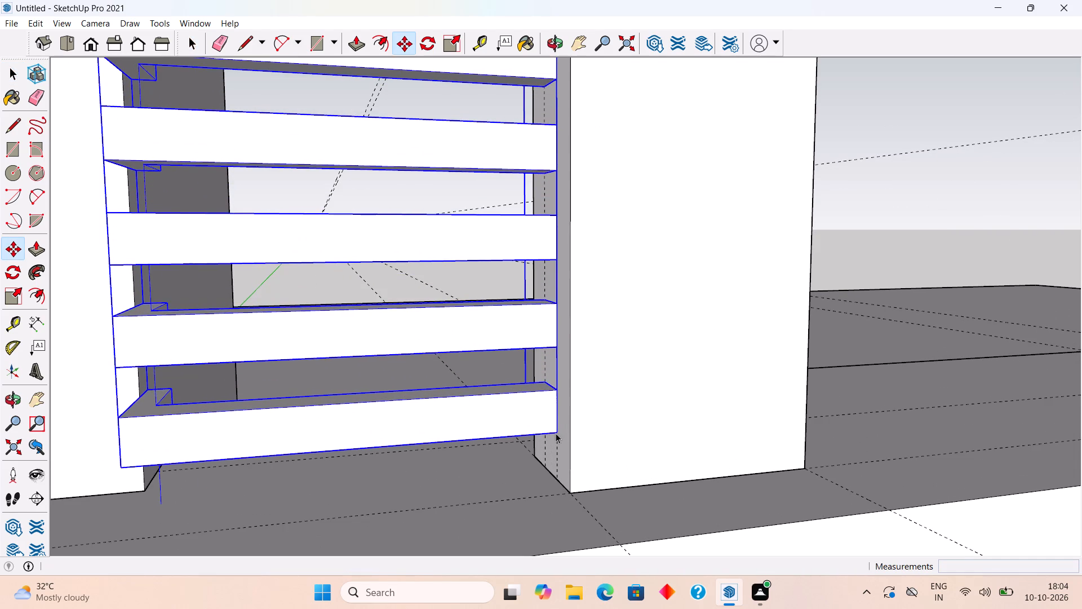
click(450, 194)
scroll(451, 195, down, 11)
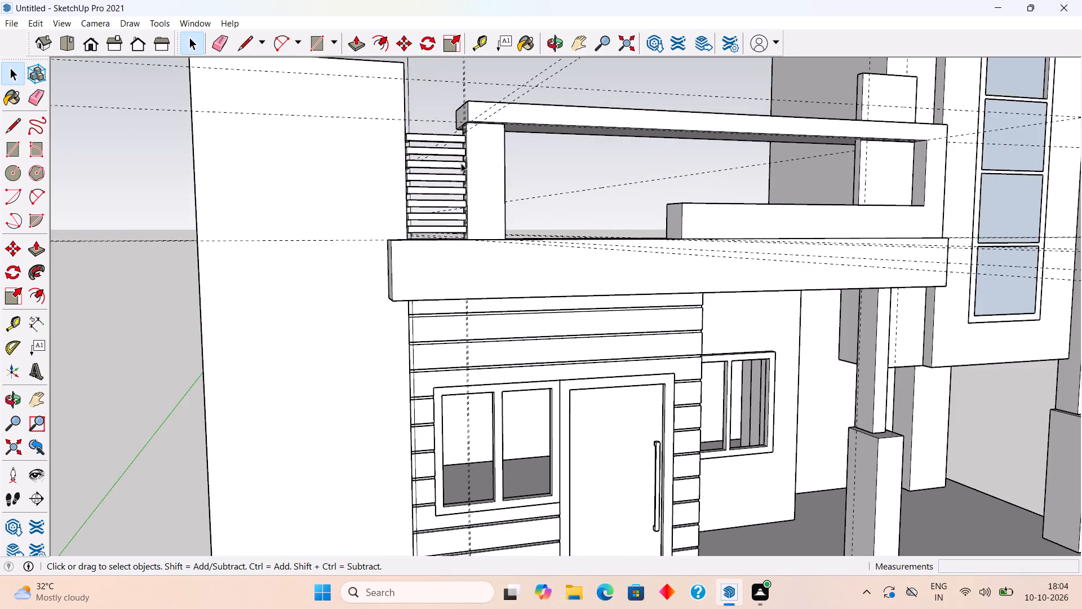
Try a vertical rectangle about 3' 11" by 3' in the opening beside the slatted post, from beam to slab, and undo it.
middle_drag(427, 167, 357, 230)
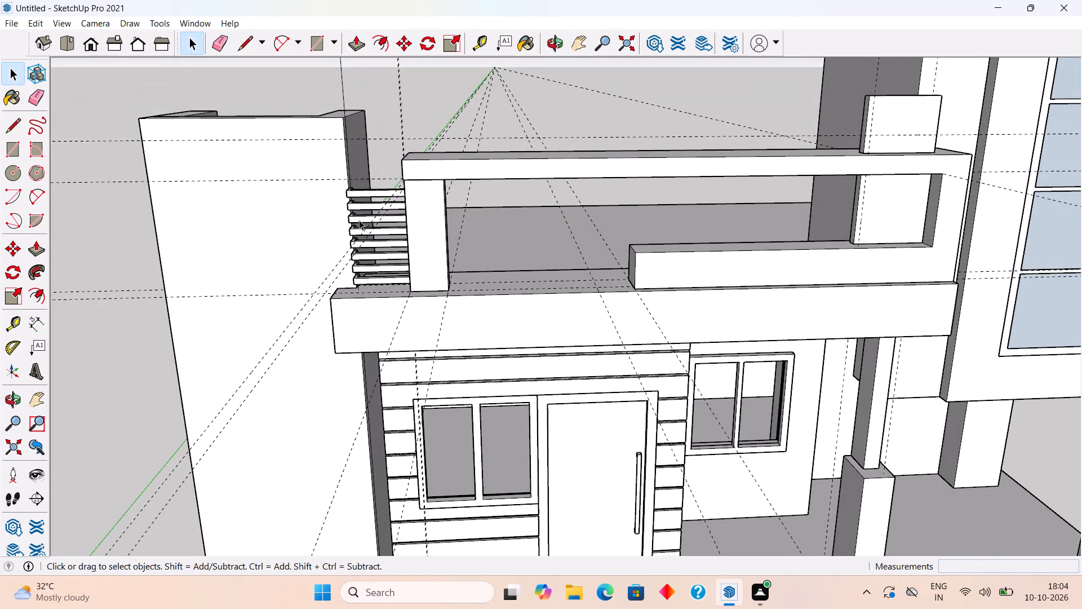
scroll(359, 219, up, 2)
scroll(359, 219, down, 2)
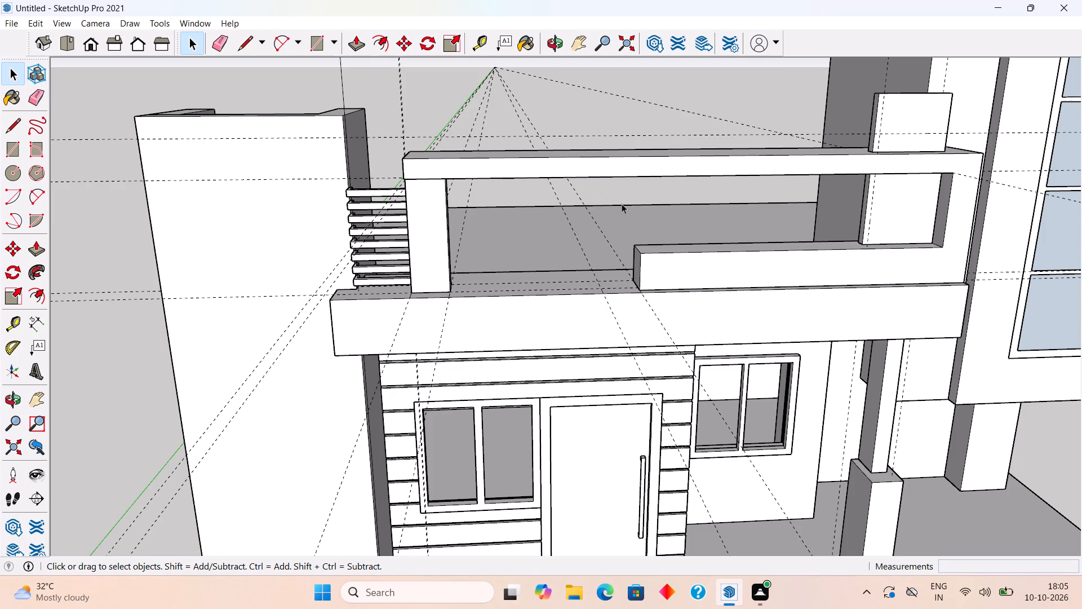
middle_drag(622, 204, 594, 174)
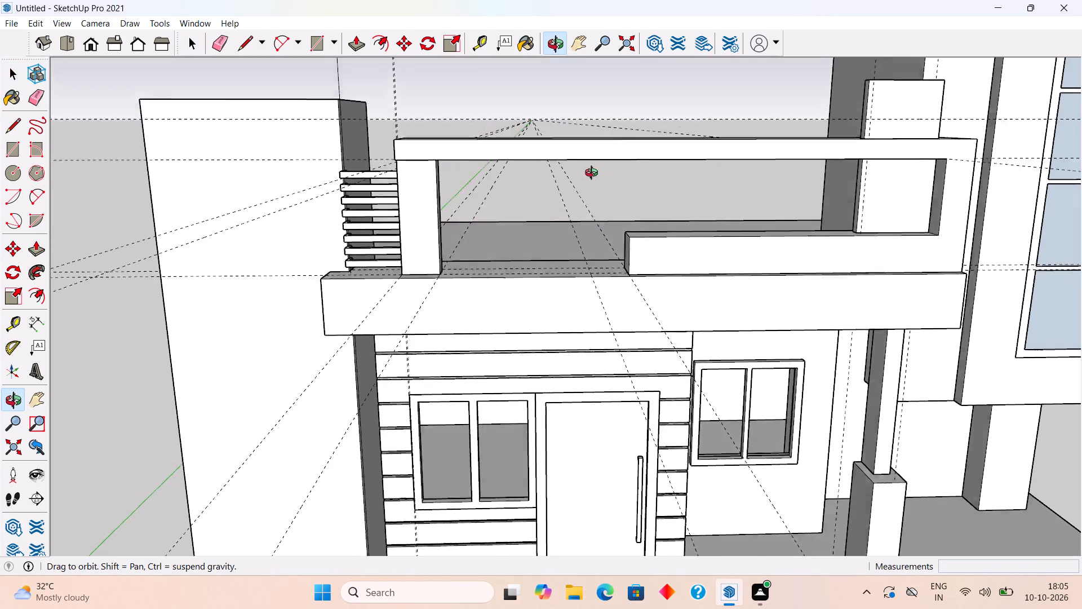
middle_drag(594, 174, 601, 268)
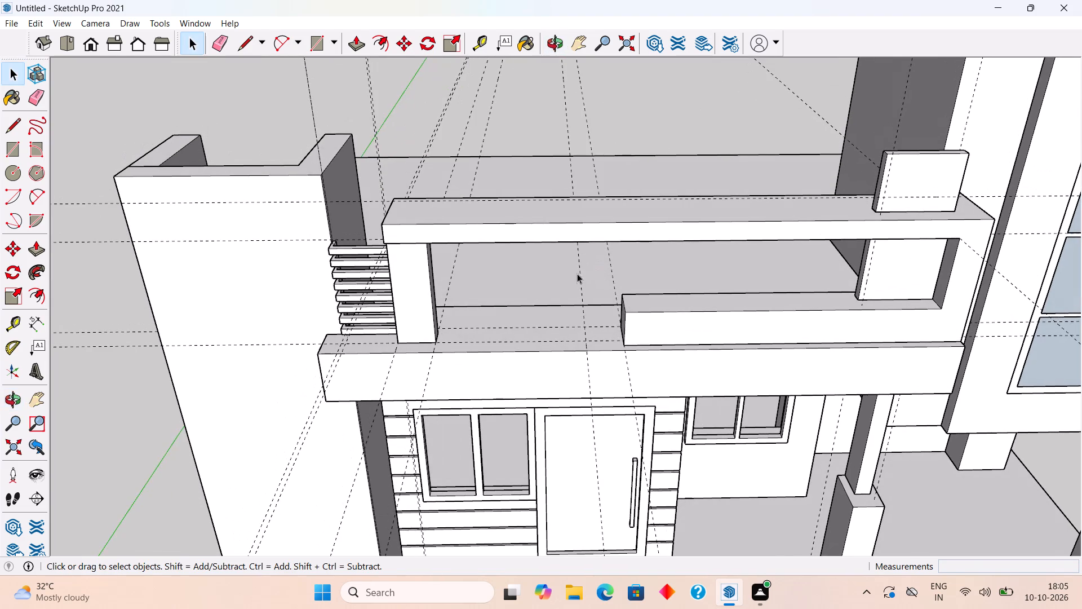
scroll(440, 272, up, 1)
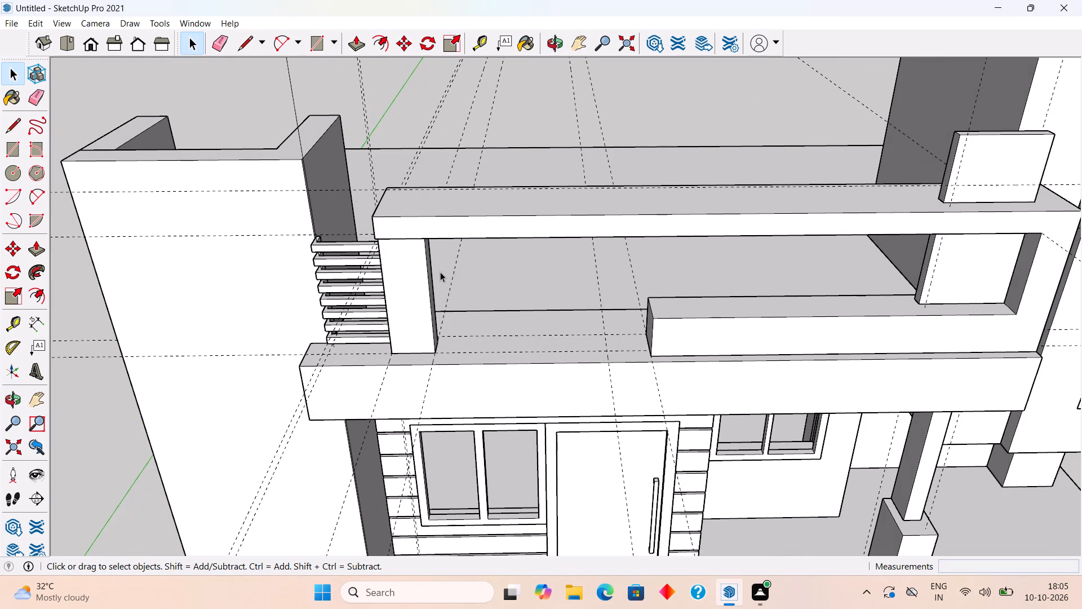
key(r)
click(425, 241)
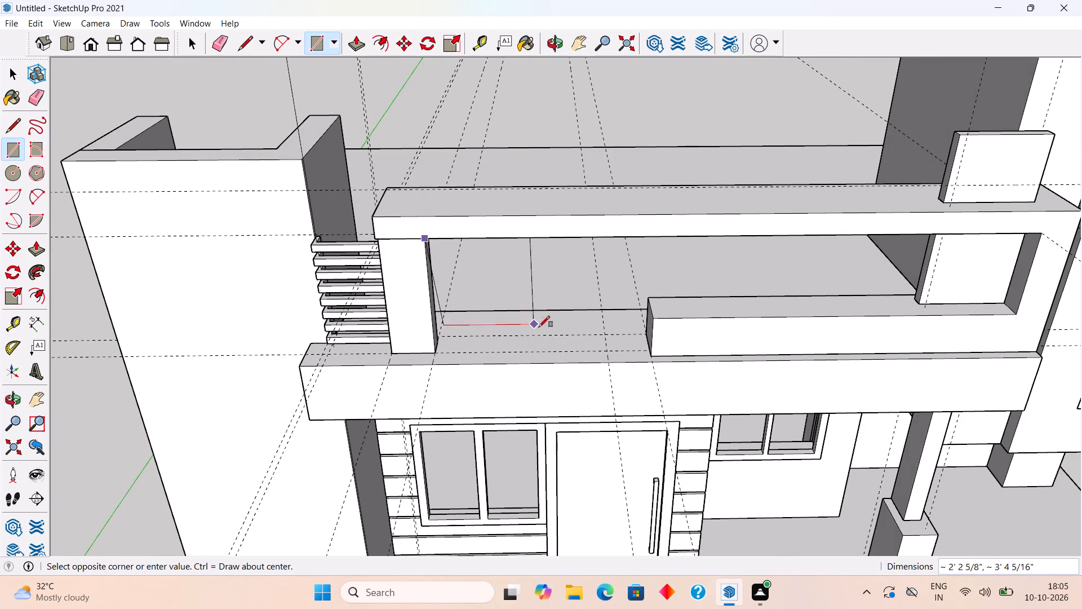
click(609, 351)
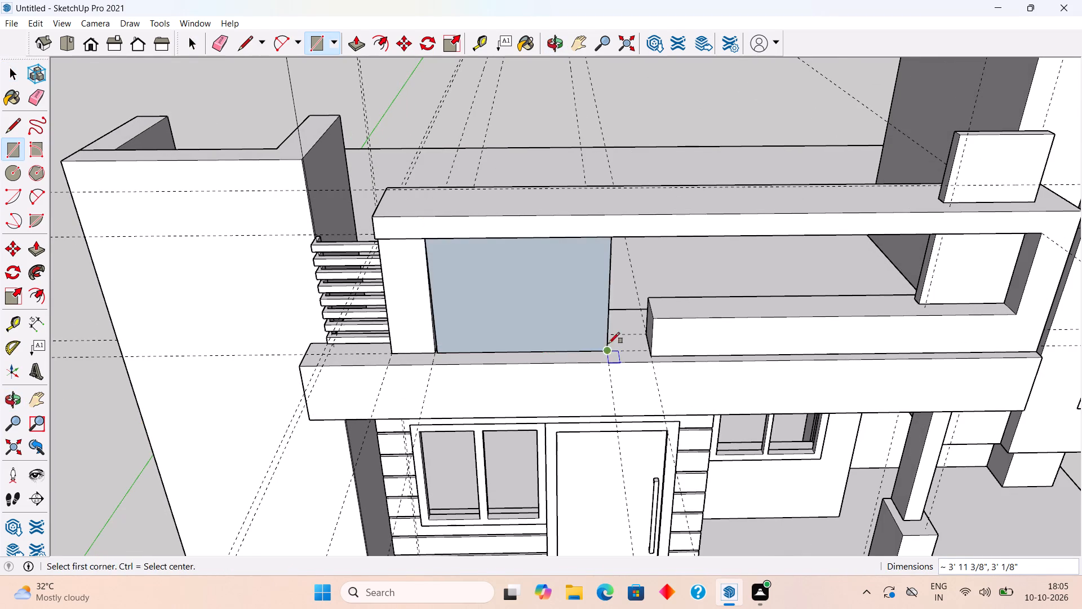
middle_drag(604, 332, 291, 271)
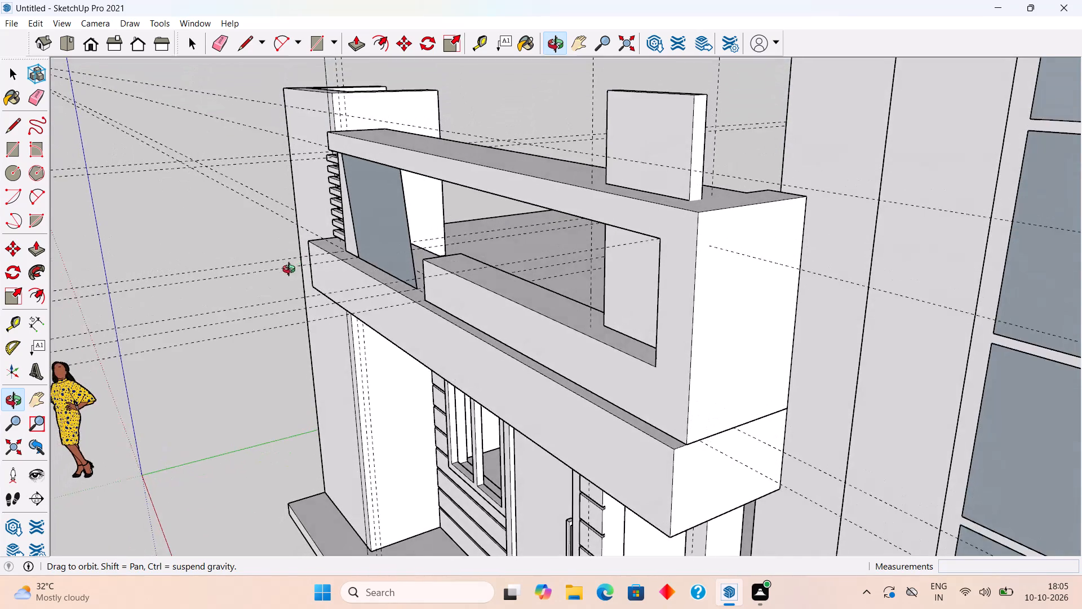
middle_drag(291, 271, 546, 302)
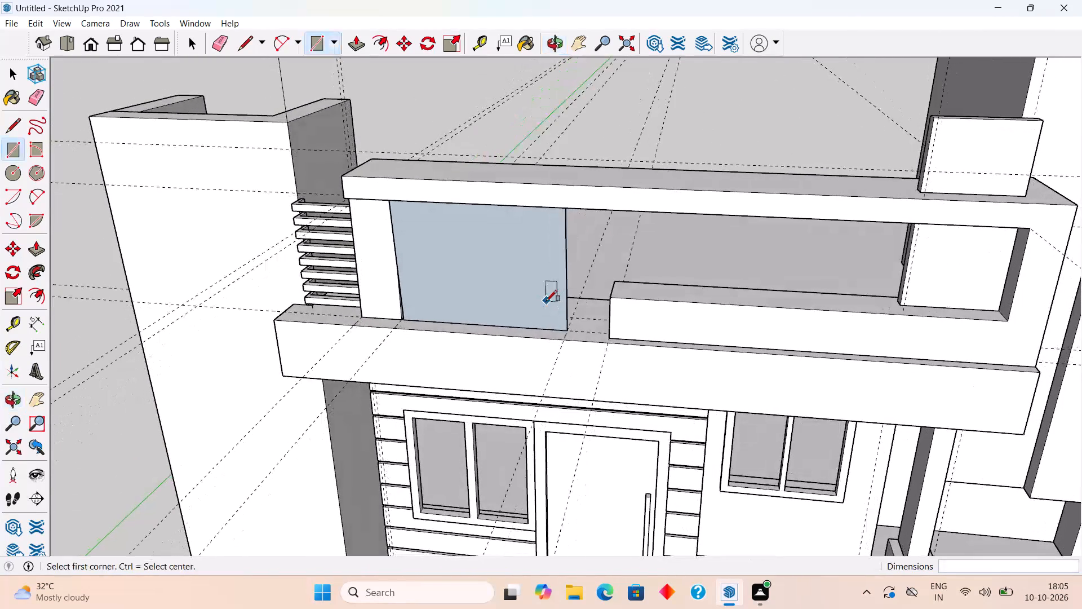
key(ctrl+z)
Measure the clear height of the opening between the upper beam and the slab beside the slatted post.
key(space)
key(t)
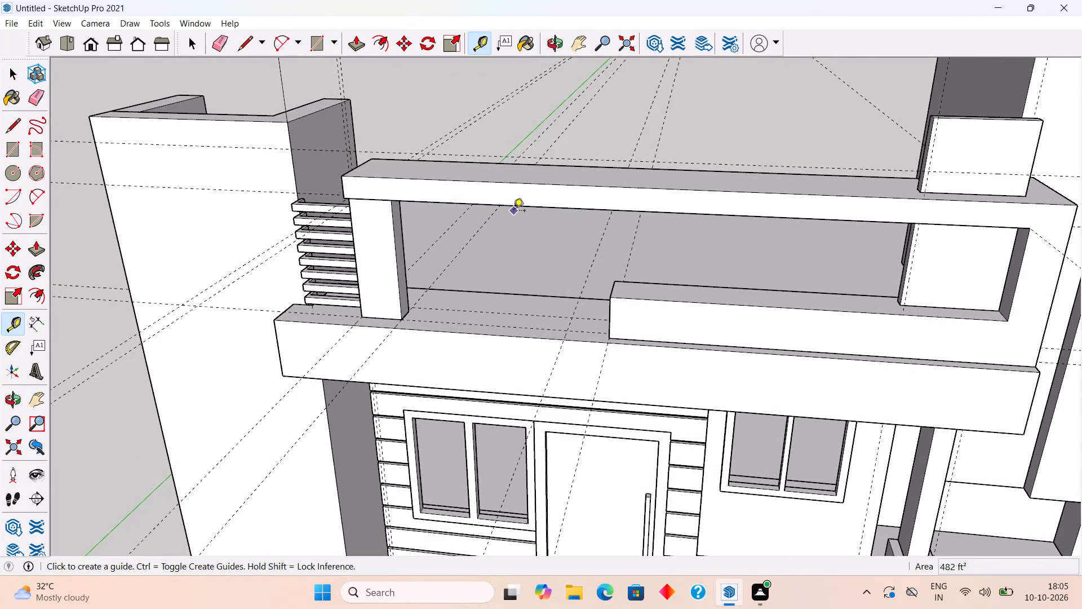
click(515, 208)
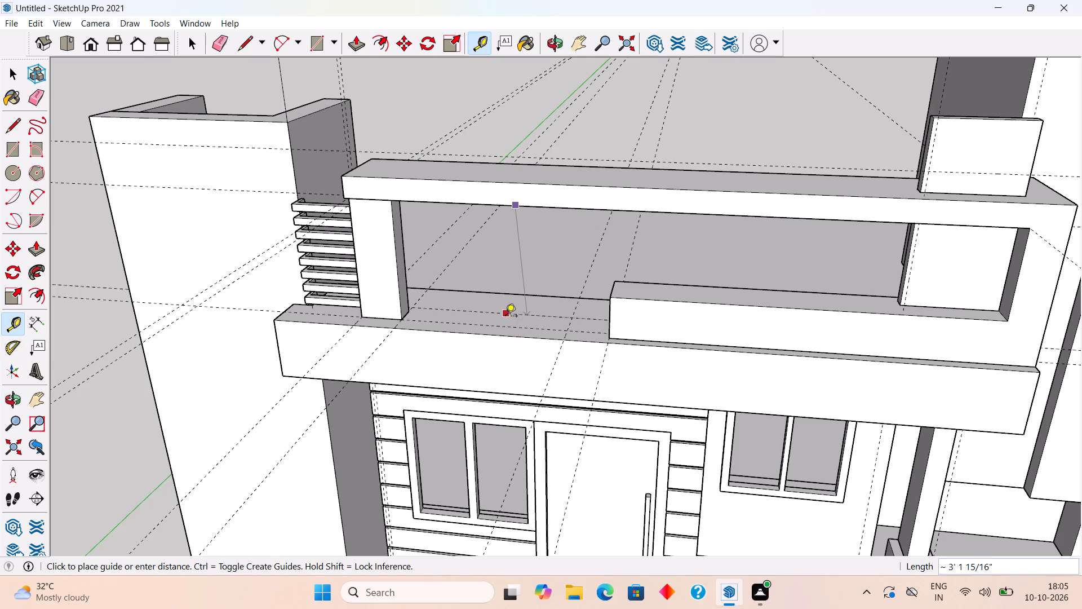
key(space)
middle_drag(528, 264, 651, 310)
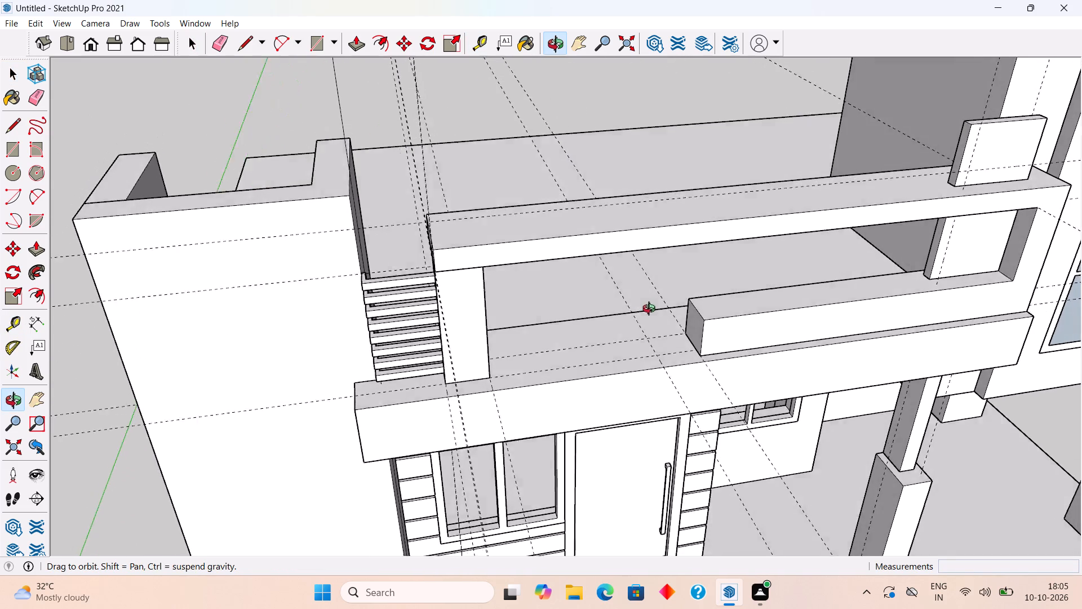
middle_drag(651, 310, 680, 352)
scroll(680, 352, up, 2)
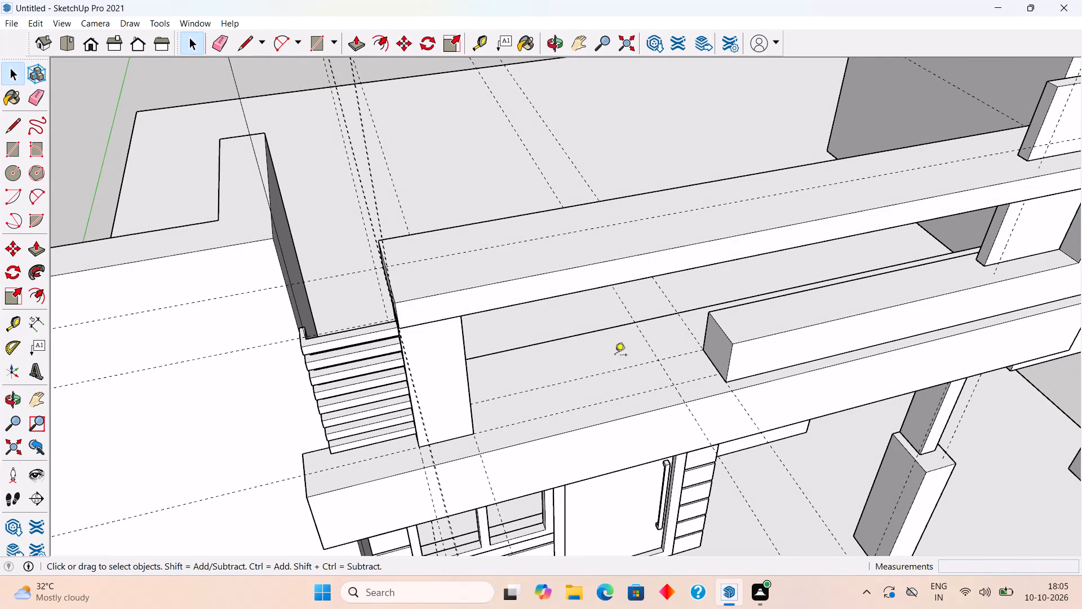
key(t)
click(462, 436)
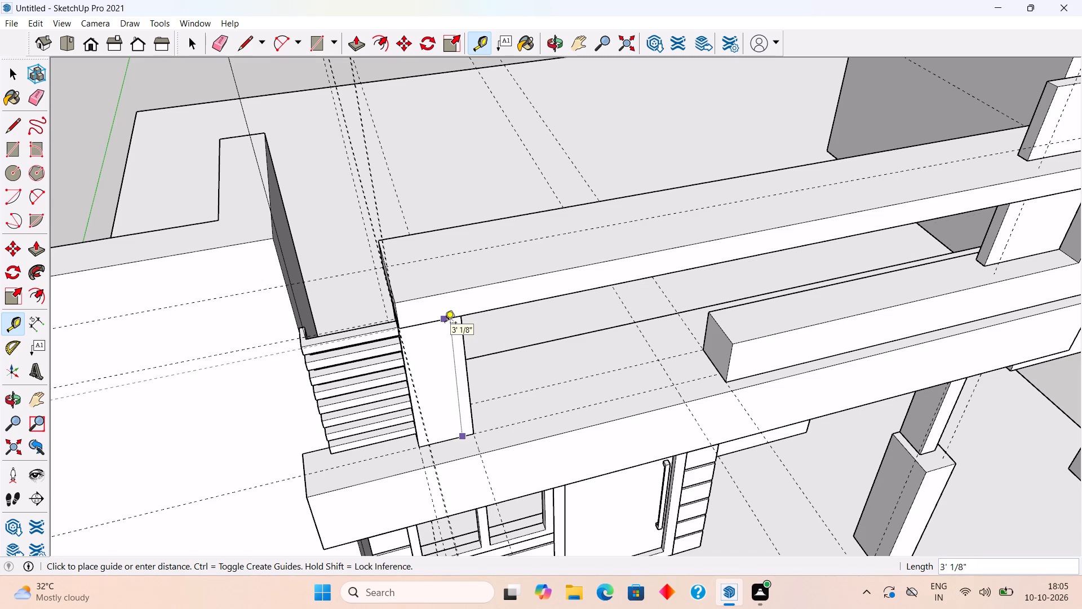
key(space)
key(space)
key(space)
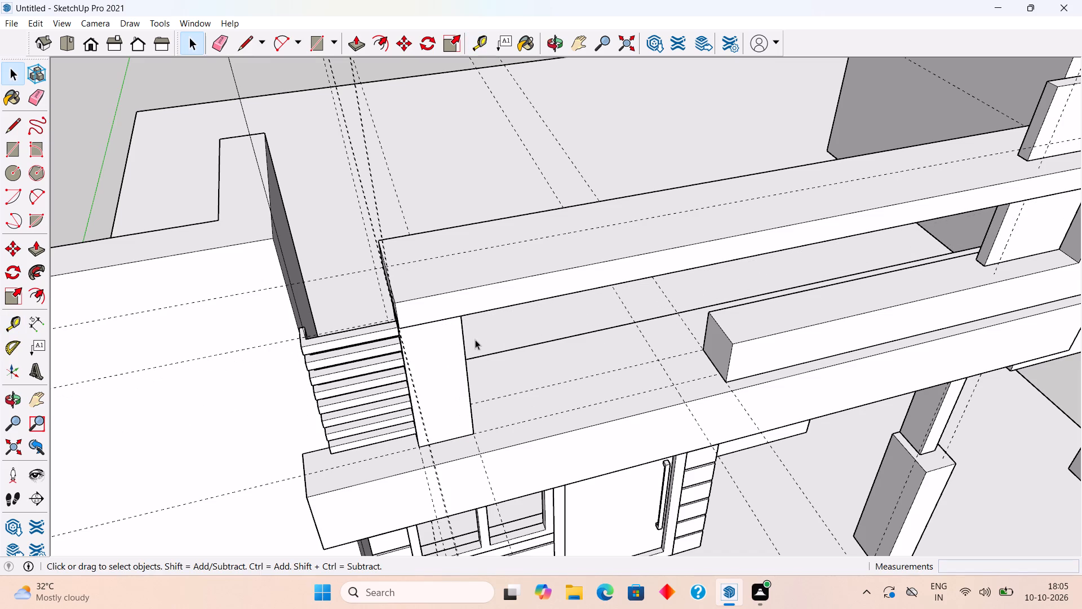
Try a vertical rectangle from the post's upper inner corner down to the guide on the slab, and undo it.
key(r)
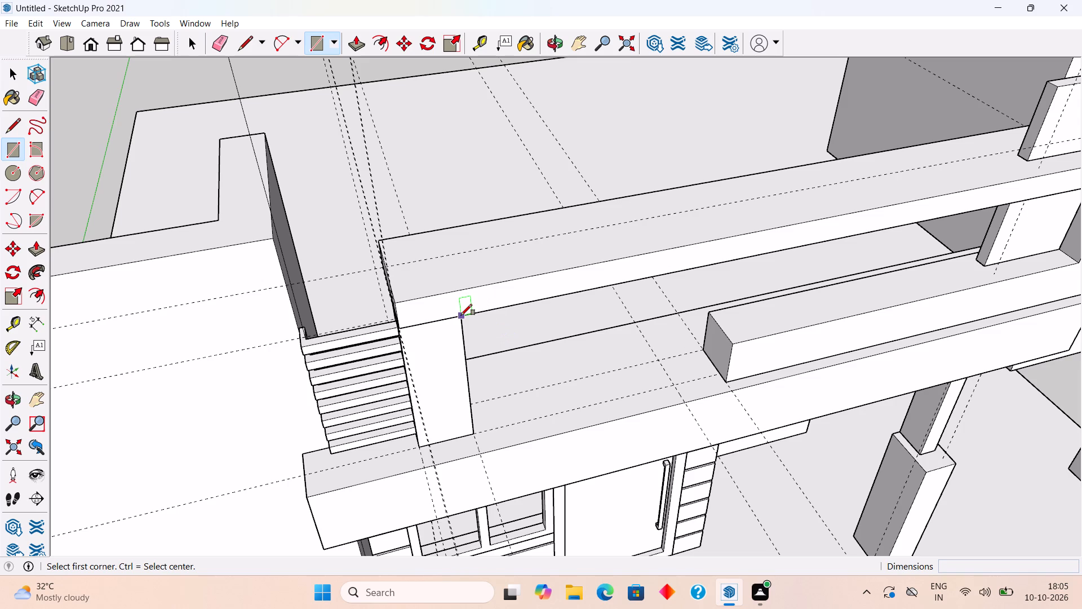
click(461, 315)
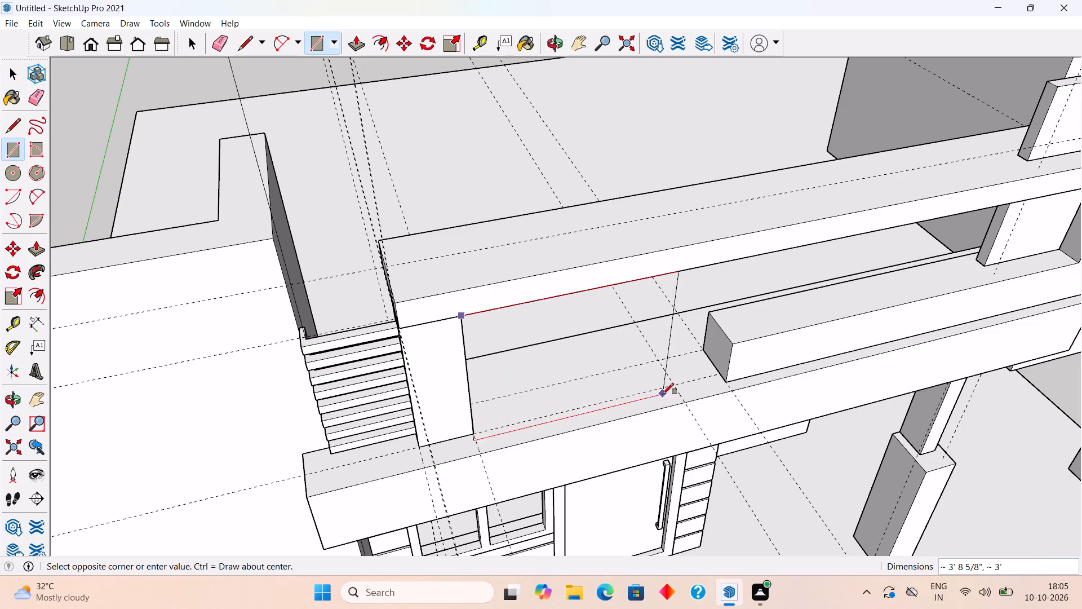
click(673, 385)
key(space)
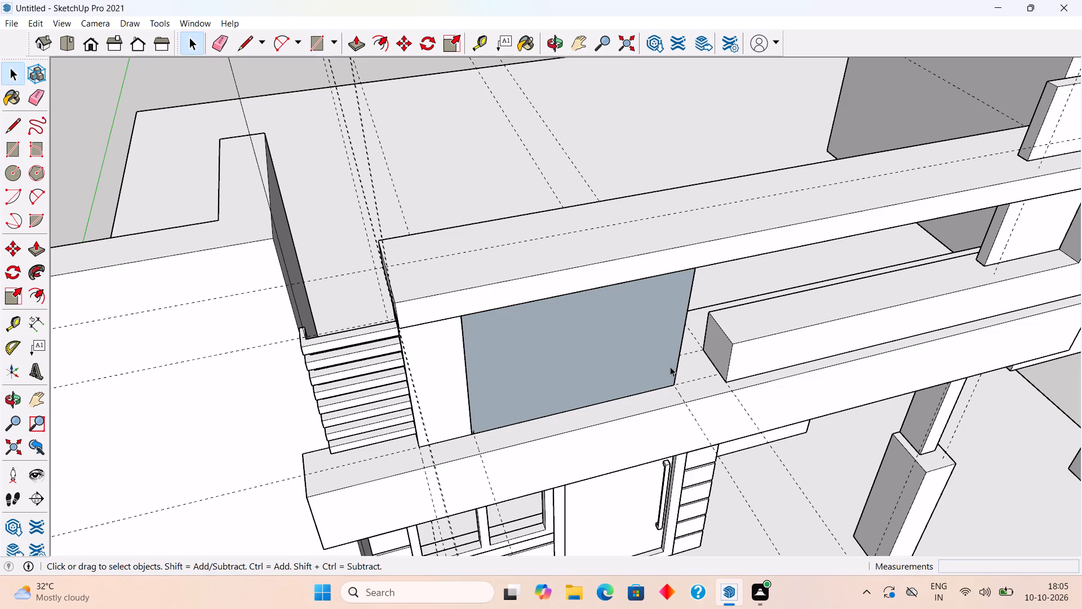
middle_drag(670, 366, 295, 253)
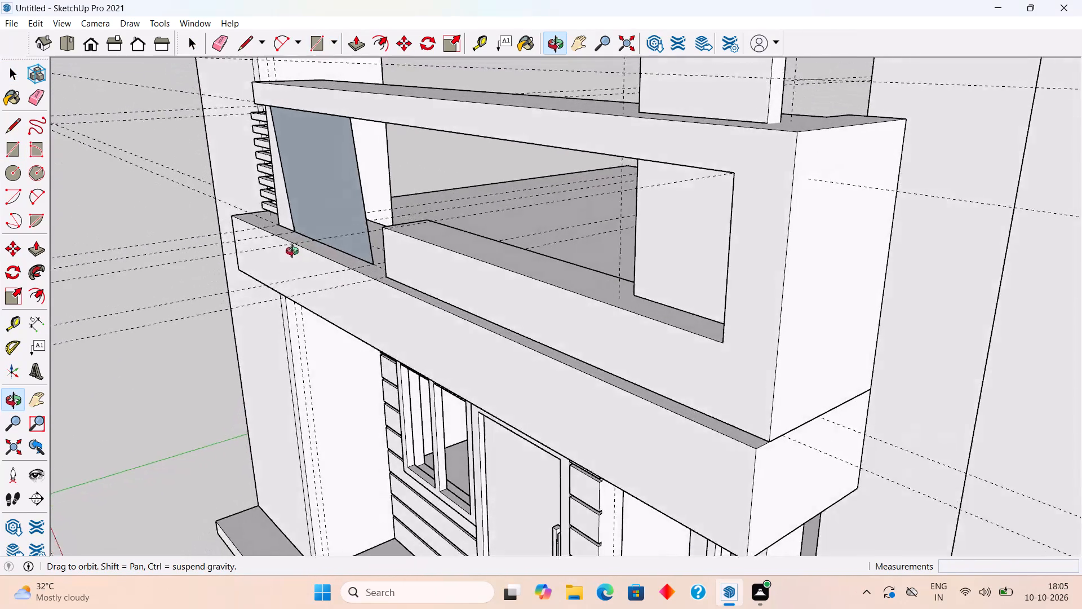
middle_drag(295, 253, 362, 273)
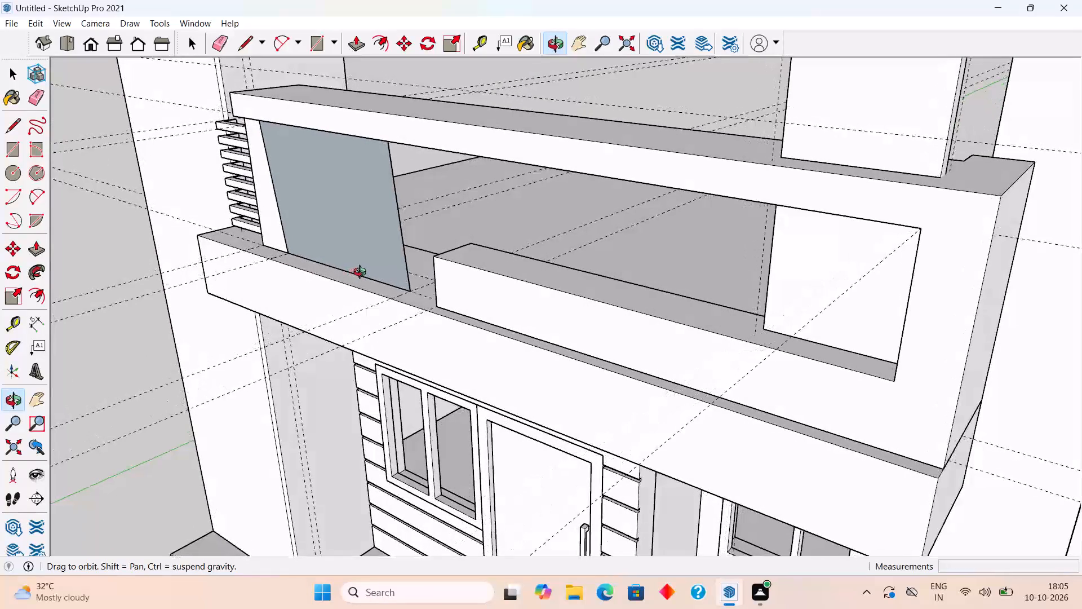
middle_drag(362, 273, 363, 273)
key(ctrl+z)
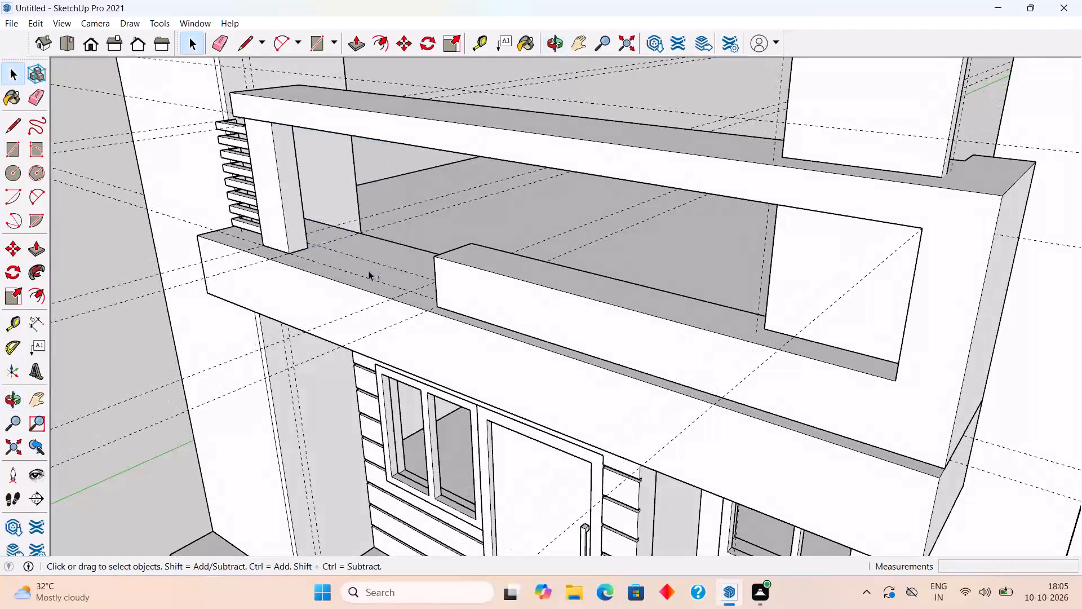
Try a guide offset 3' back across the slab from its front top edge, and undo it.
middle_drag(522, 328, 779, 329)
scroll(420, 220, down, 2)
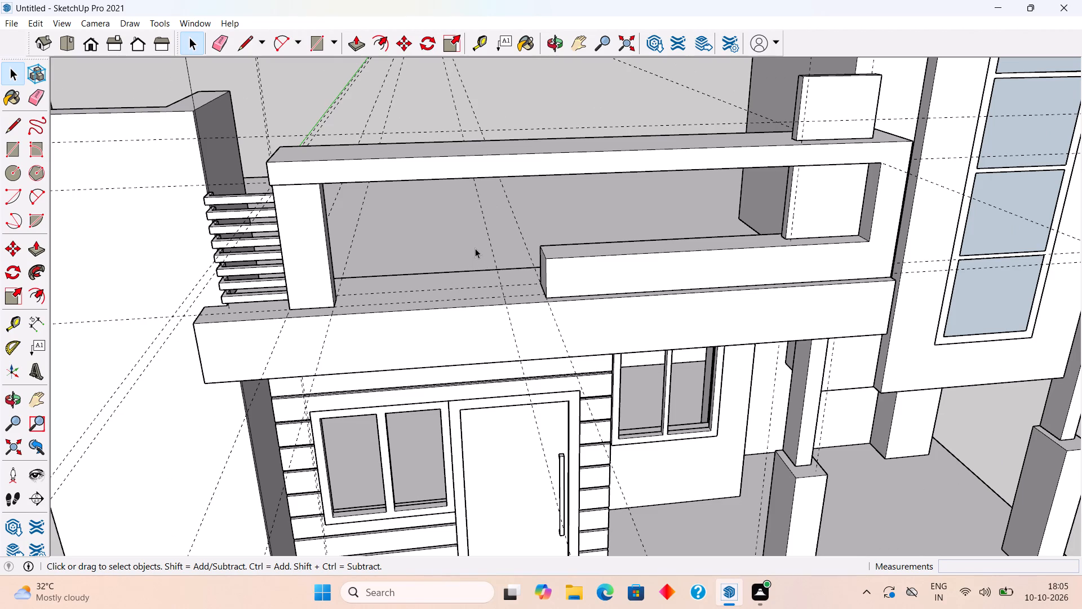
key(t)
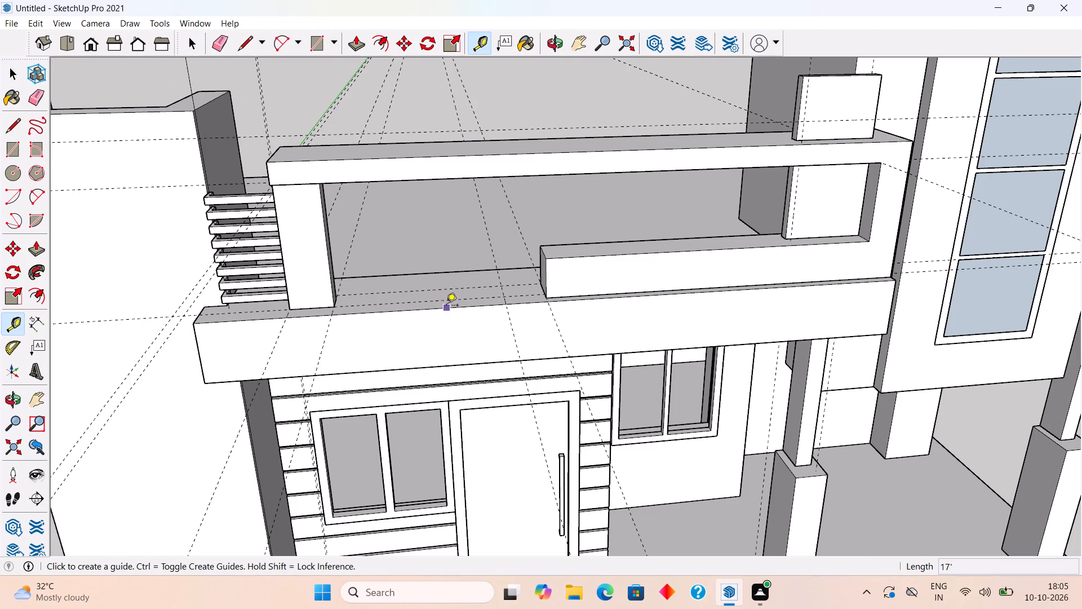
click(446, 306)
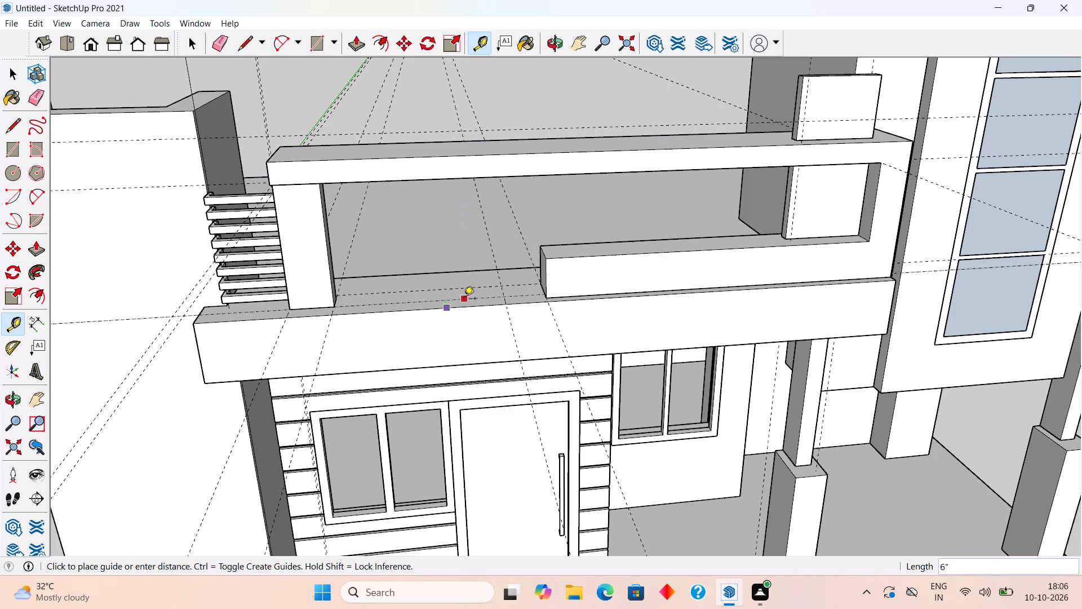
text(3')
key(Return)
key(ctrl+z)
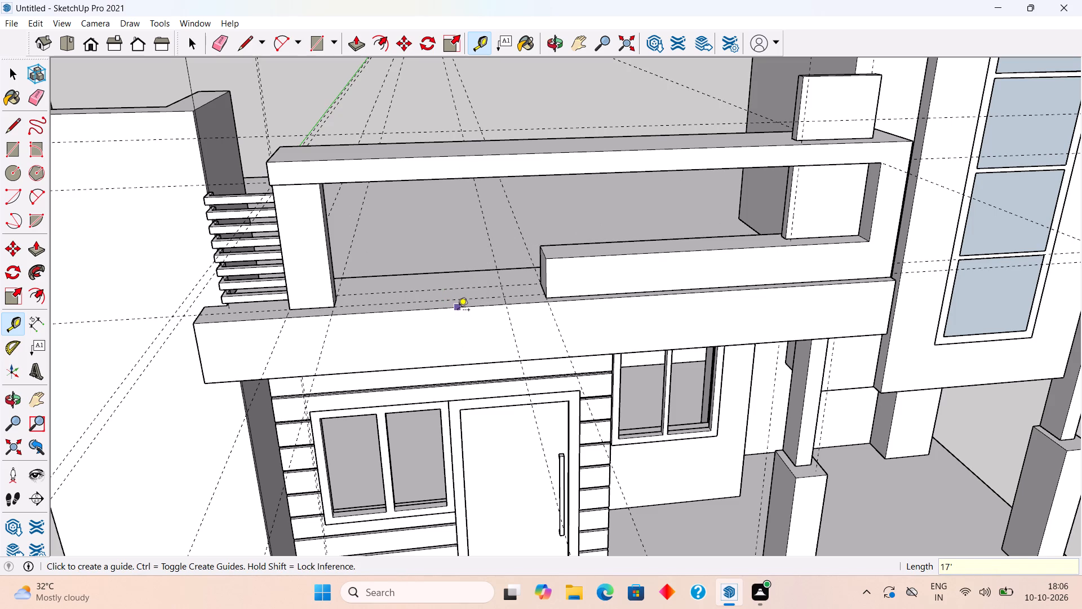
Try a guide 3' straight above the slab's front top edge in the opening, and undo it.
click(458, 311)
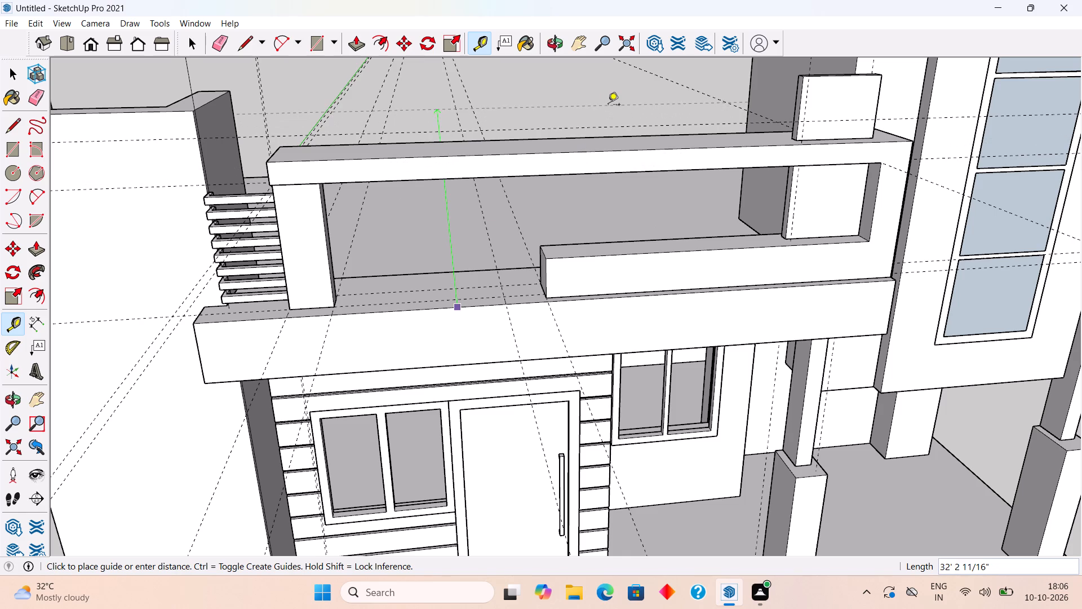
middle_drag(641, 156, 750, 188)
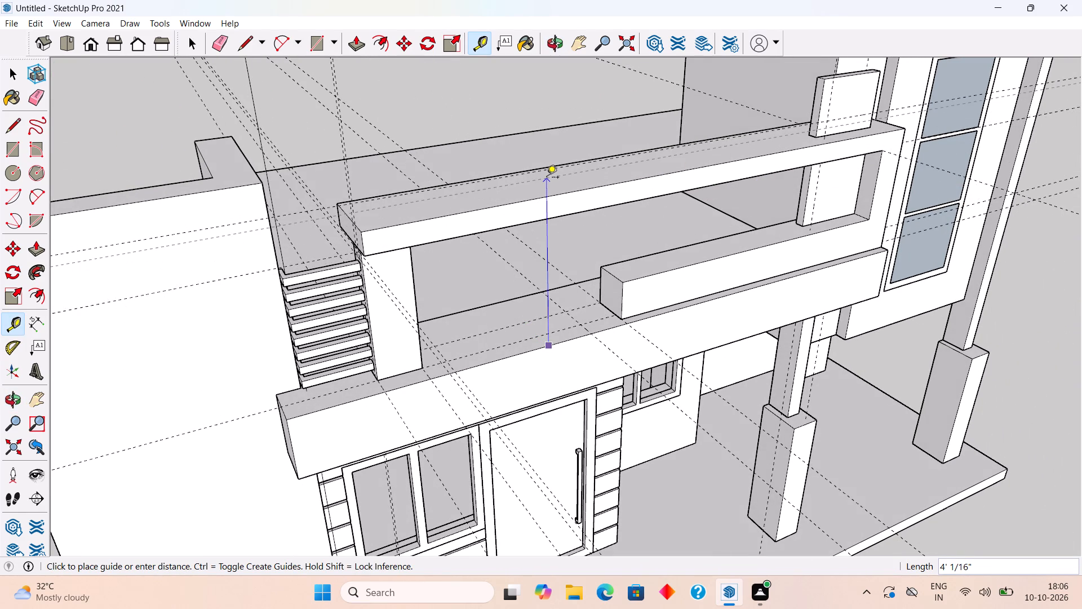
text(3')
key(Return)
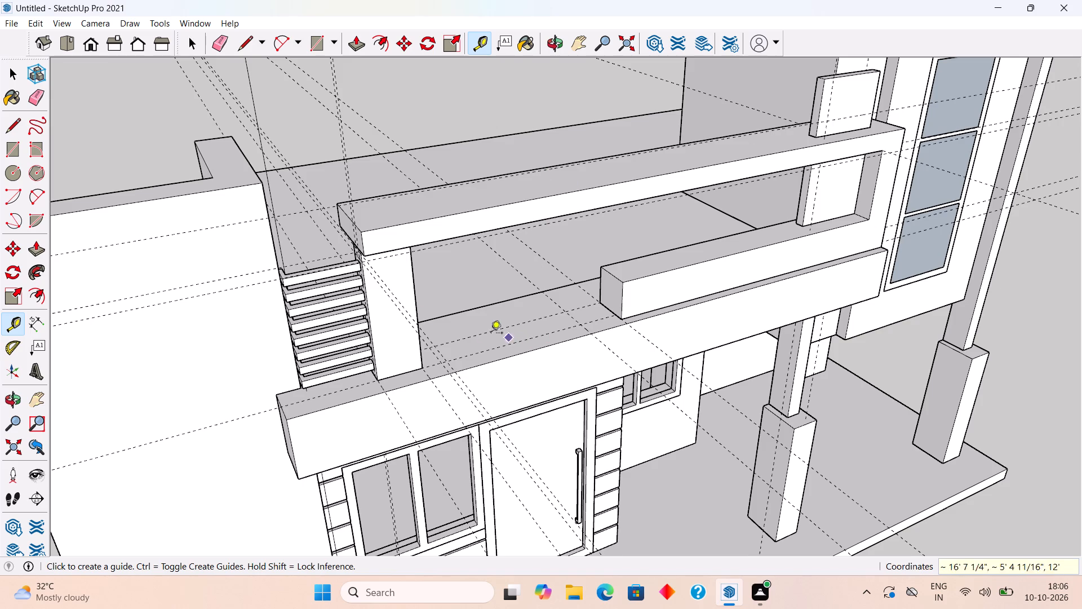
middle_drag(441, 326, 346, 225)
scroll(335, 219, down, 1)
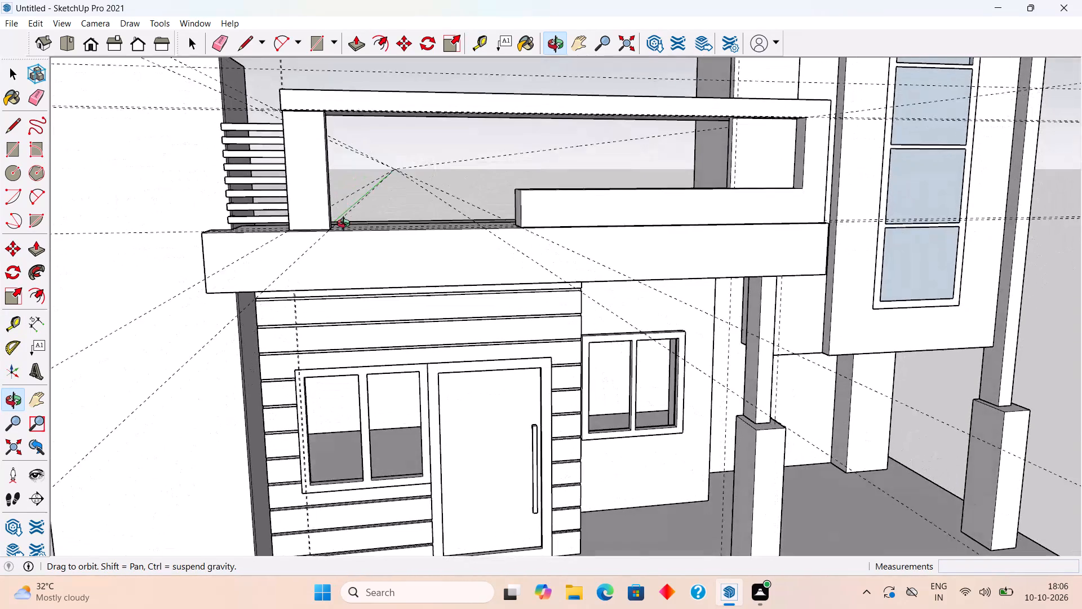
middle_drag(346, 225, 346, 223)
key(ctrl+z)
Examine the opening between the slatted post and the low parapet from the front, from above and from the slat side.
scroll(346, 223, down, 5)
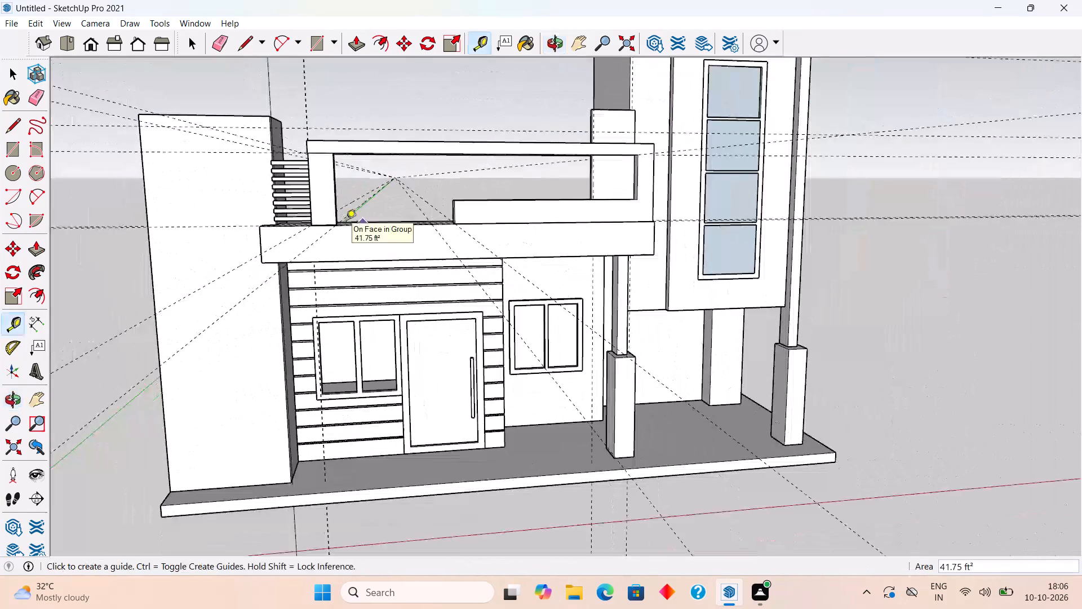
key(space)
scroll(488, 234, up, 3)
middle_drag(504, 292, 509, 452)
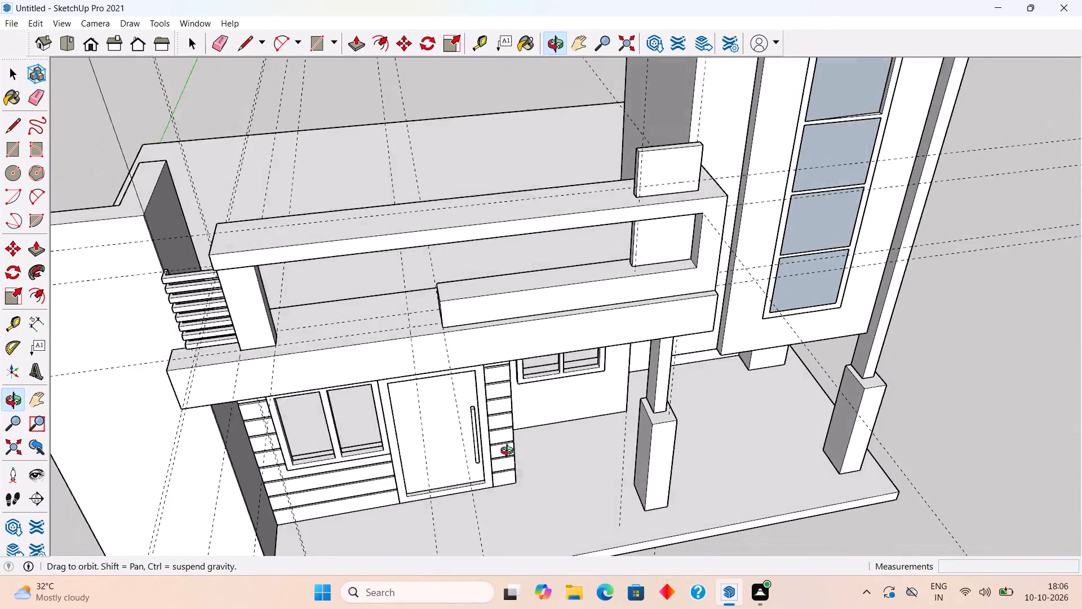
middle_drag(509, 452, 509, 468)
scroll(451, 323, up, 6)
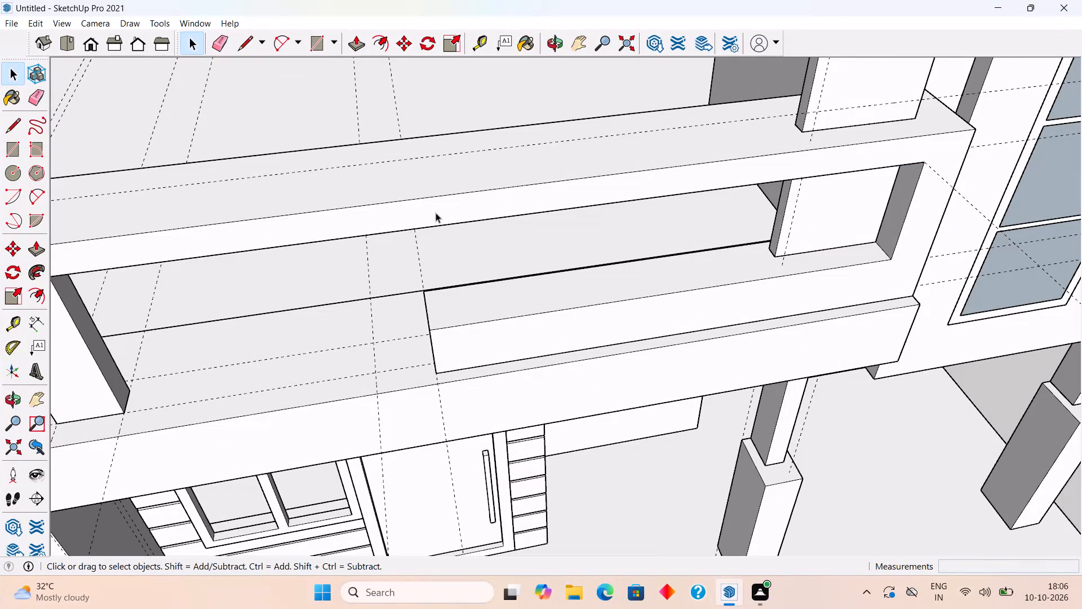
middle_drag(437, 212, 518, 182)
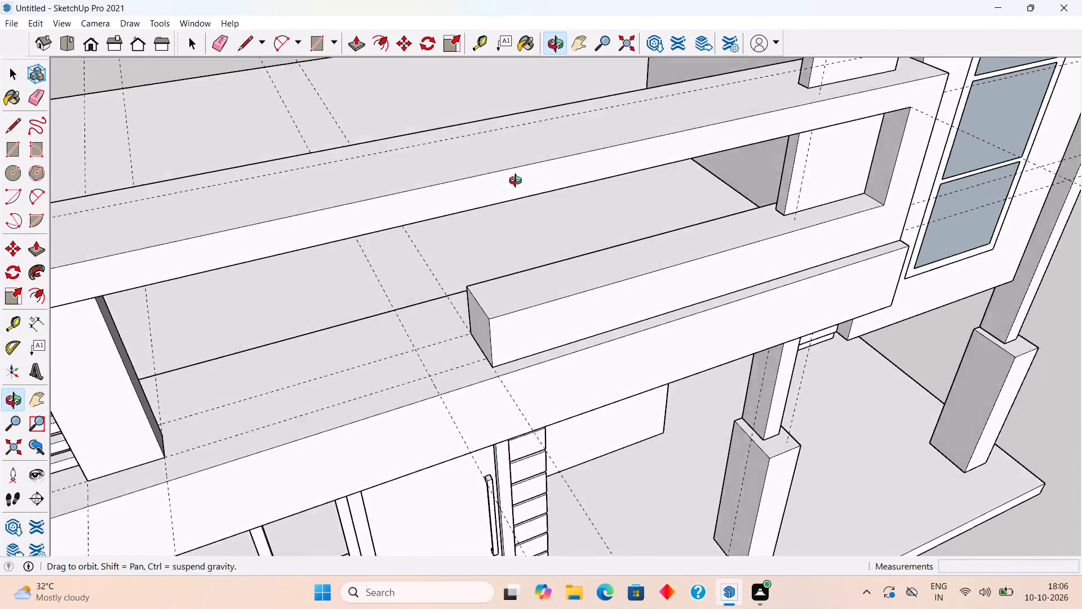
middle_drag(518, 182, 512, 151)
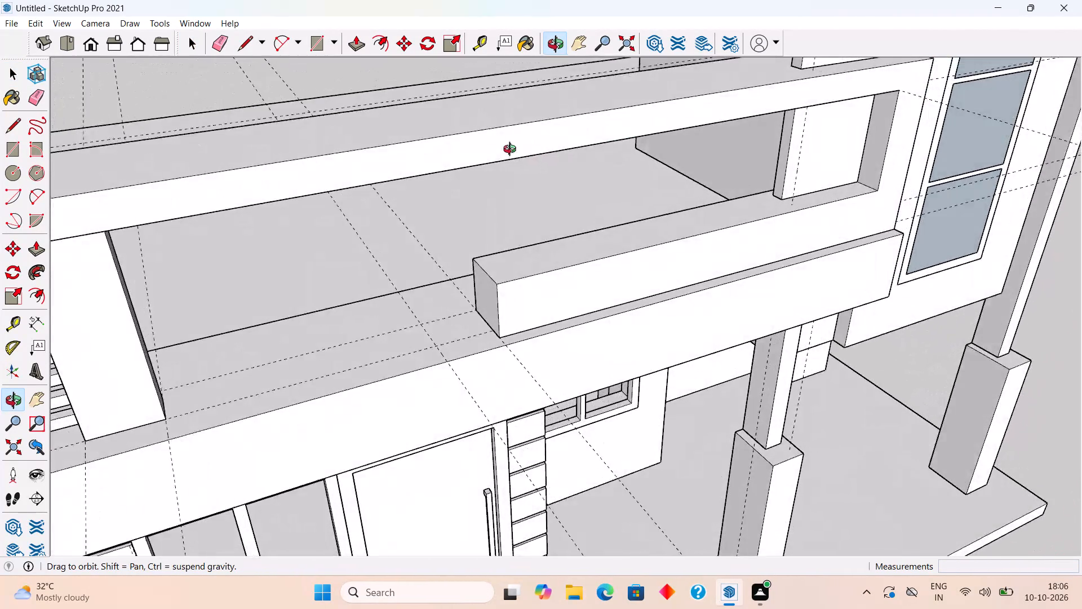
middle_drag(512, 151, 666, 147)
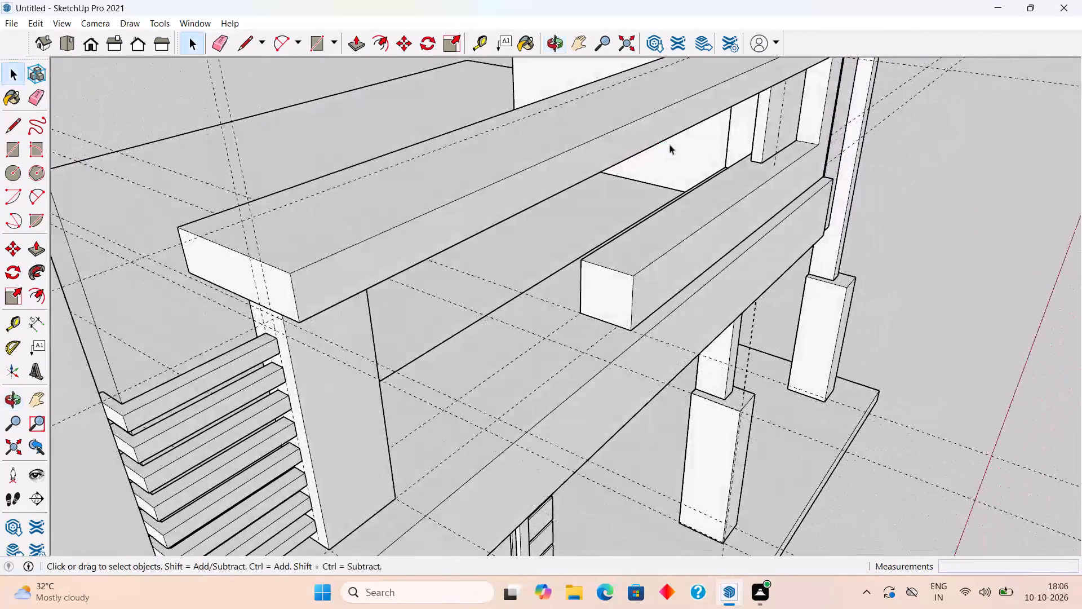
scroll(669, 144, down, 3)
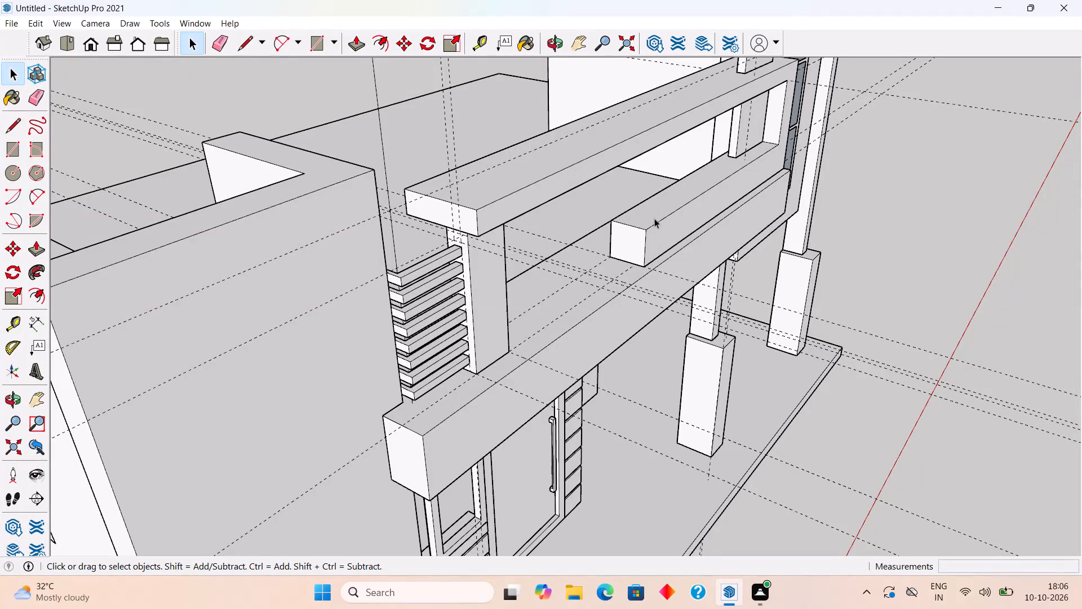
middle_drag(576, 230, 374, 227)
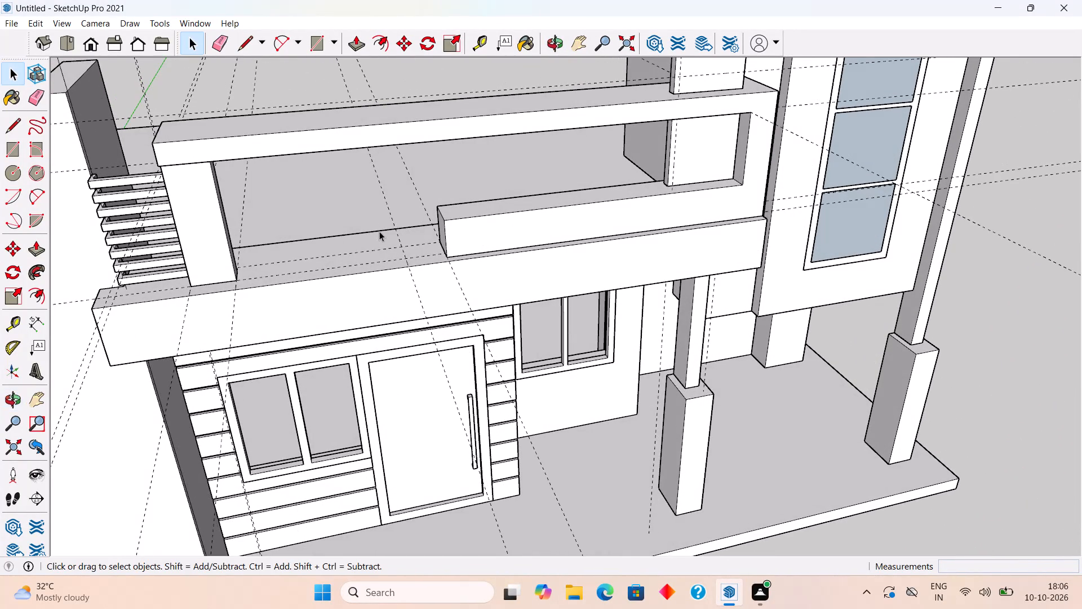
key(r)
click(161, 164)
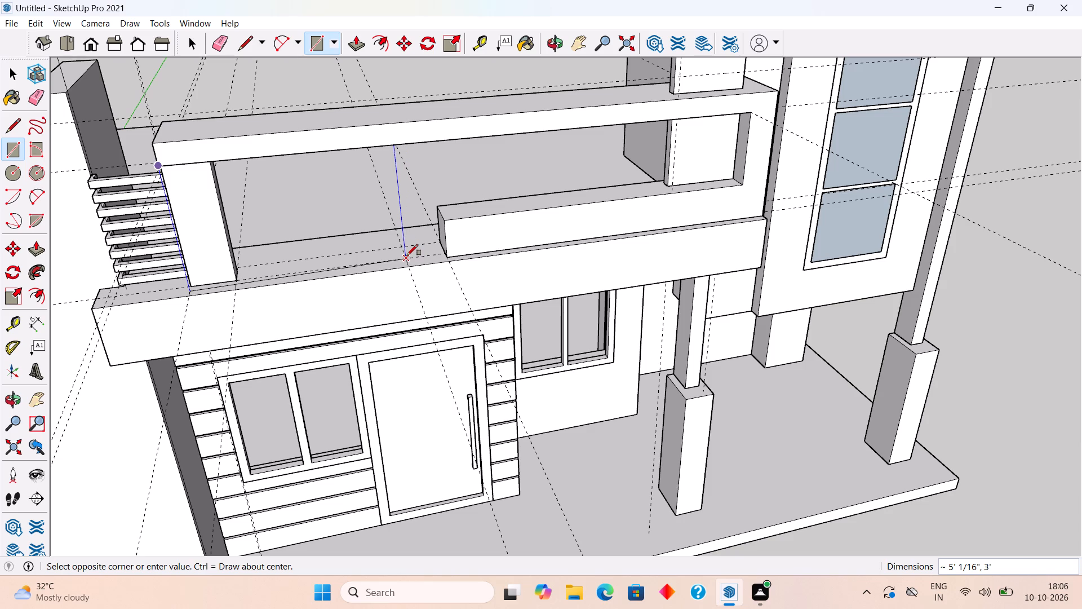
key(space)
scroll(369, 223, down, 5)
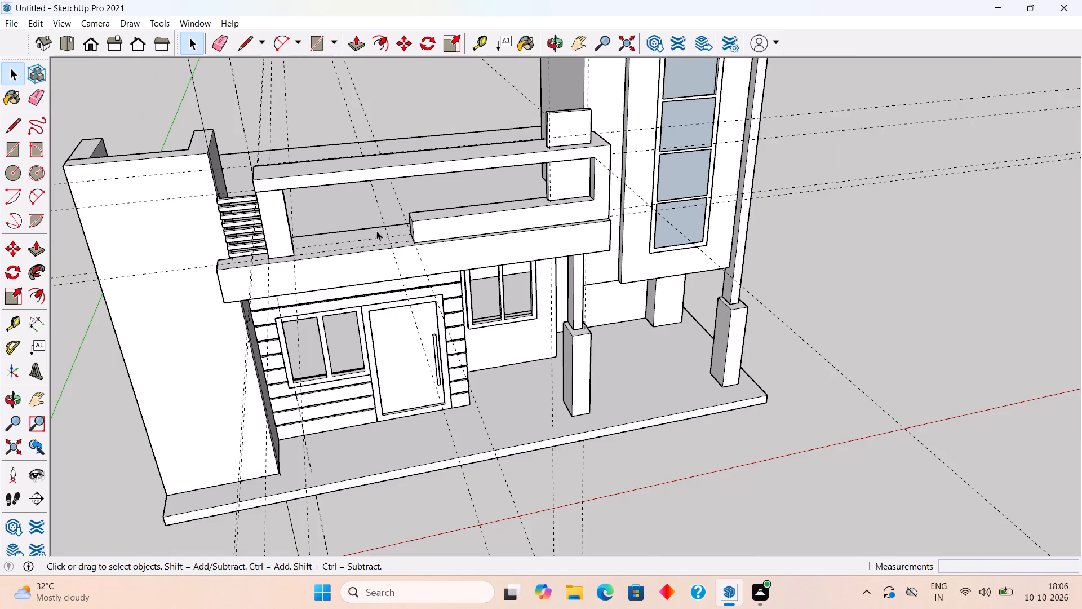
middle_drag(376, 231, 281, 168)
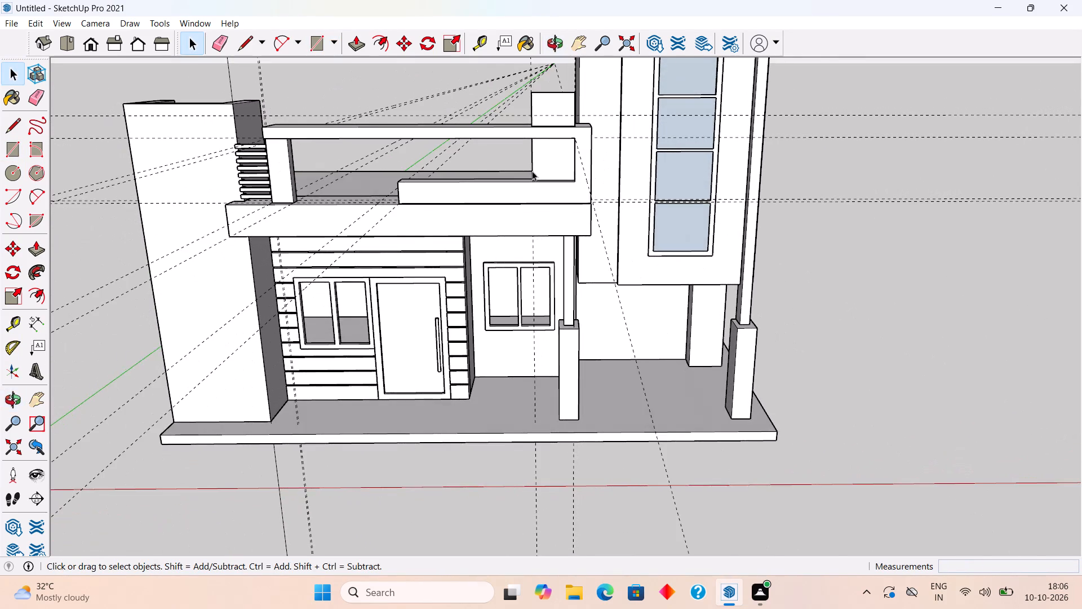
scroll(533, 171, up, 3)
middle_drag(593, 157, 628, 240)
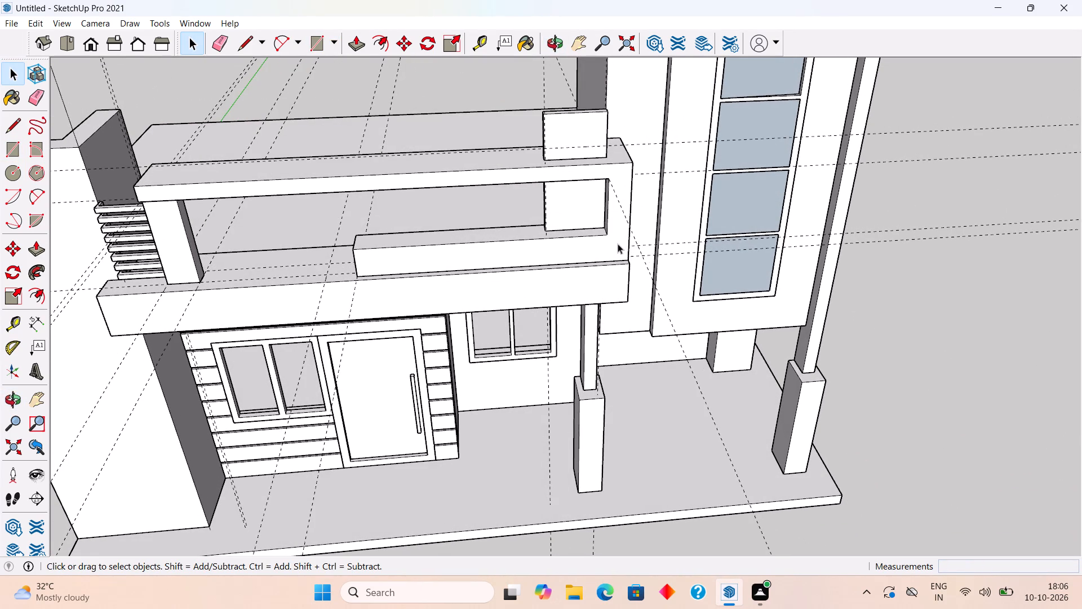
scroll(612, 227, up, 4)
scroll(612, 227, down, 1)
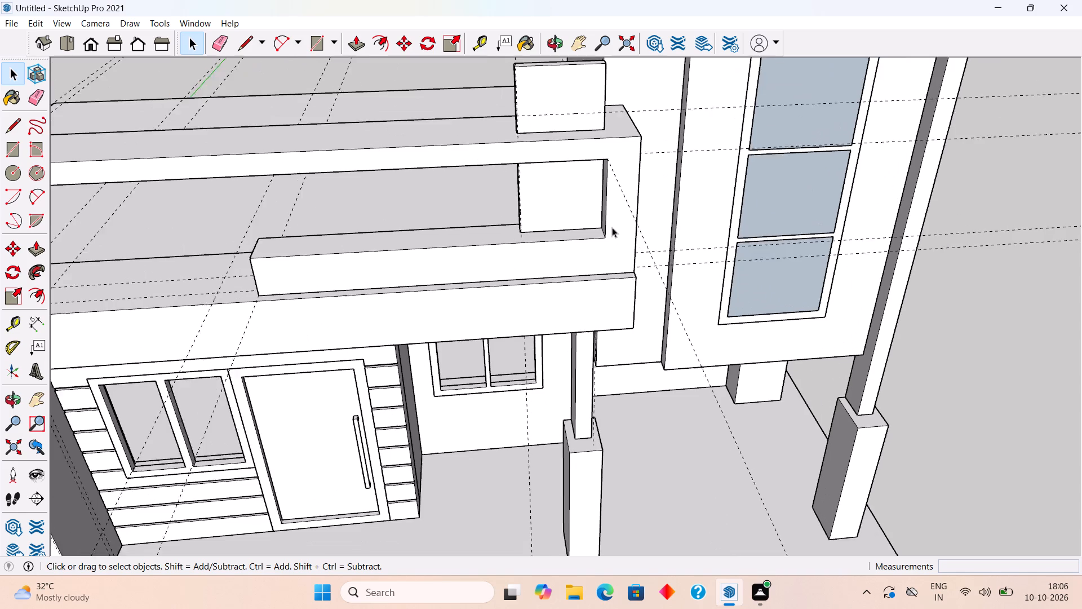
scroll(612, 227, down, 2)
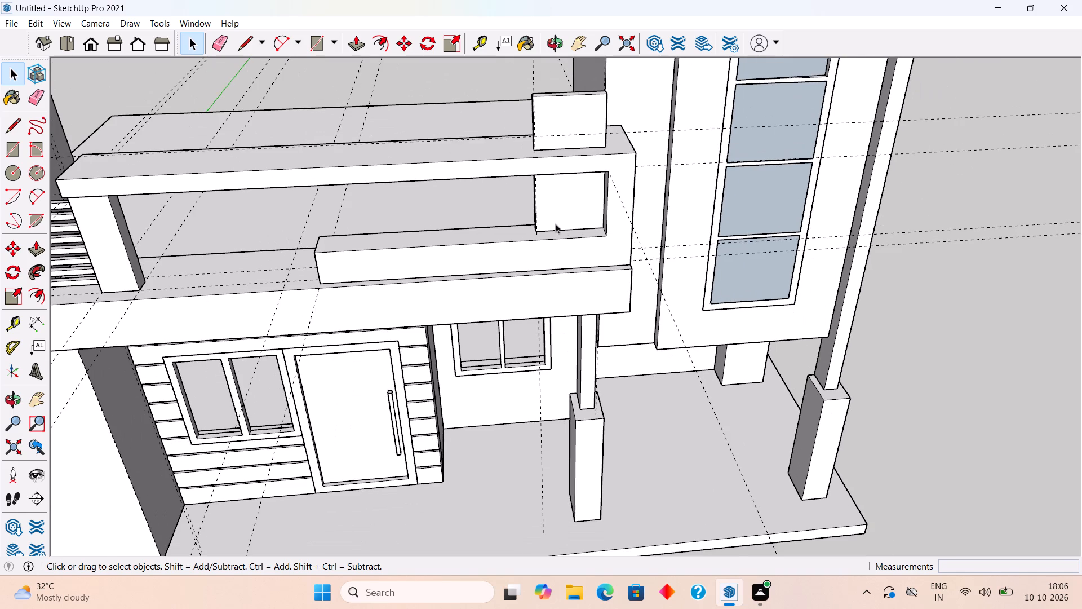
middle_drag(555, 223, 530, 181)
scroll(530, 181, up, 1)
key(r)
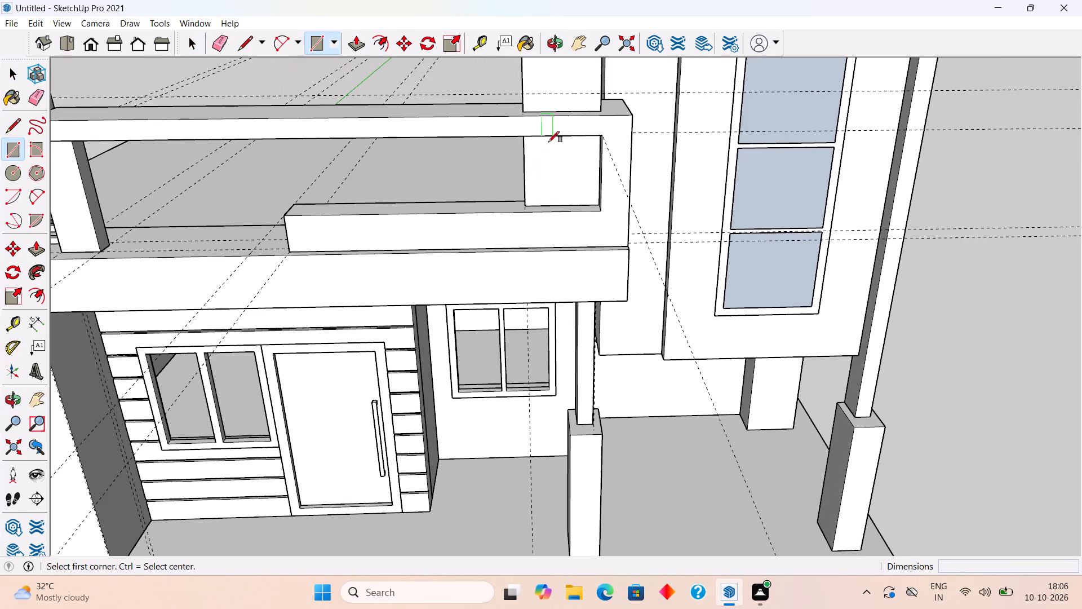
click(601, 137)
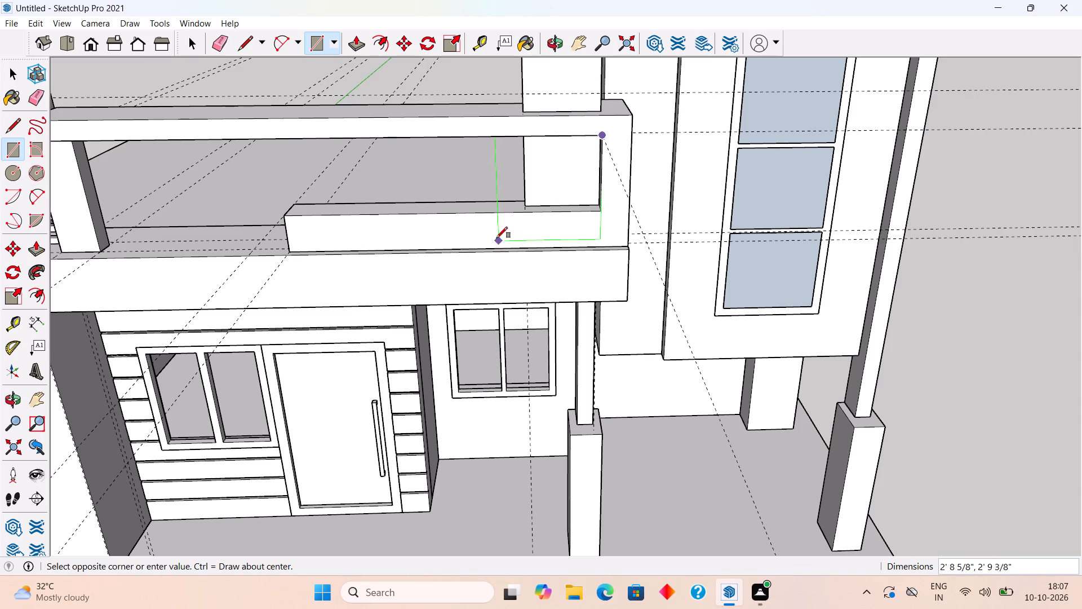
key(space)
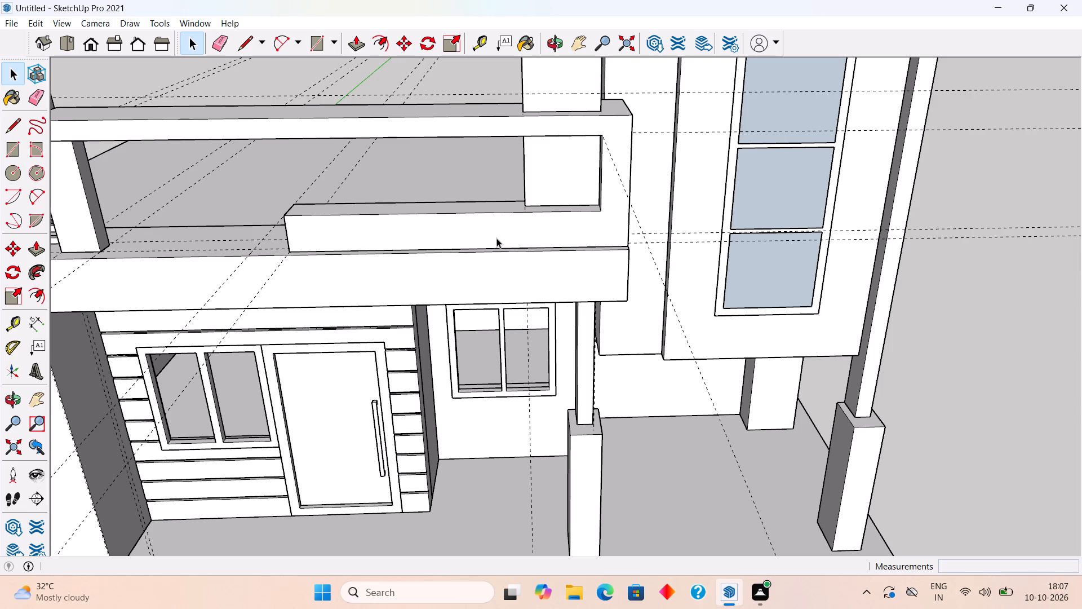
Draw a vertical rectangle about 3' by 3' from the post's upper inner corner down to the slab in the opening.
scroll(496, 238, up, 1)
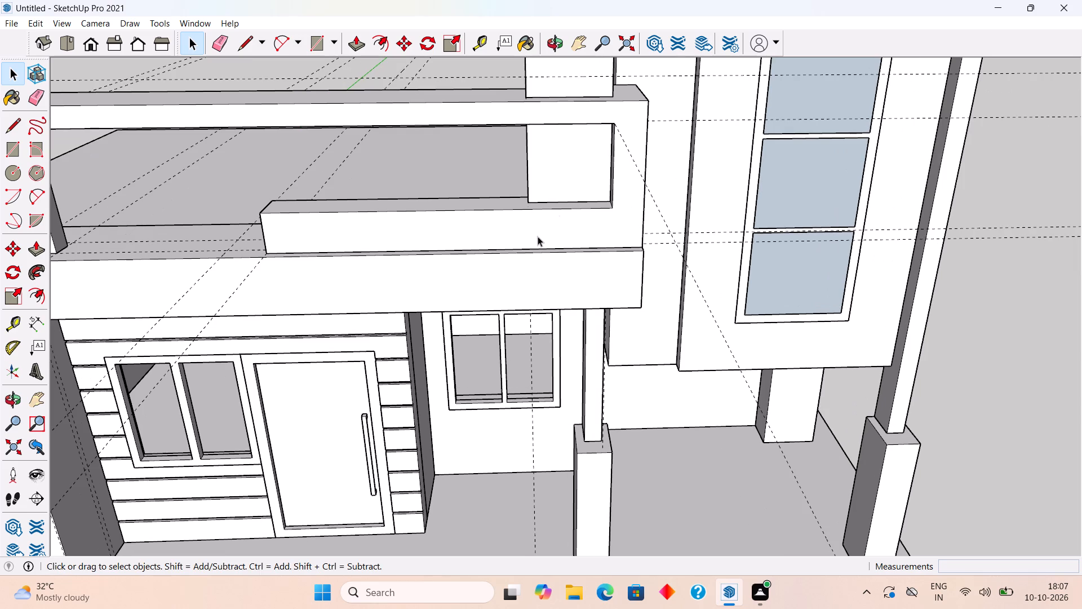
scroll(271, 145, down, 5)
middle_drag(225, 163, 409, 182)
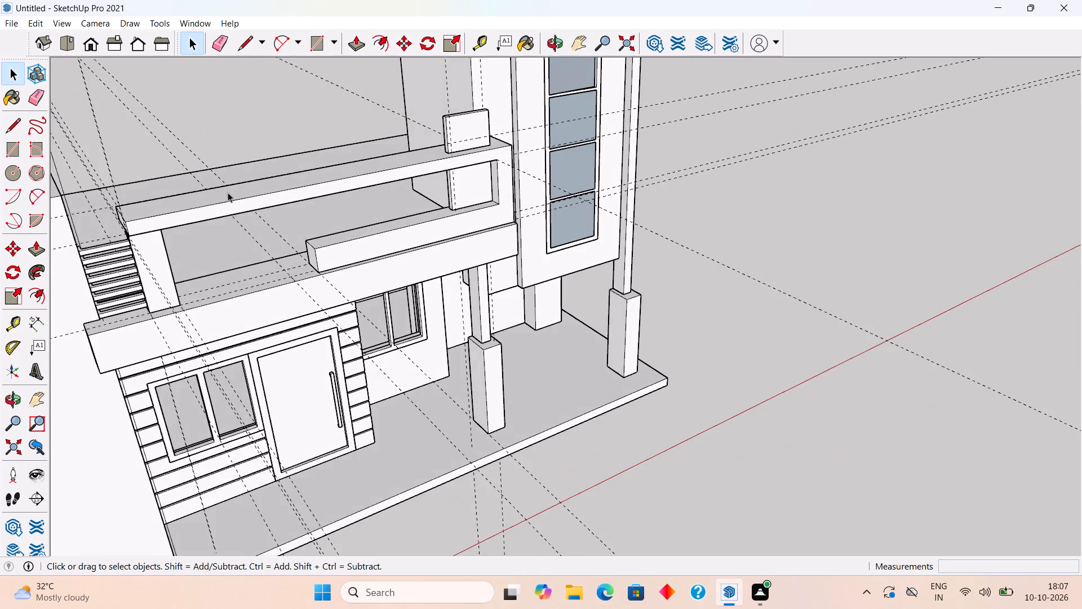
scroll(225, 195, up, 5)
middle_drag(218, 217, 228, 191)
scroll(235, 194, up, 2)
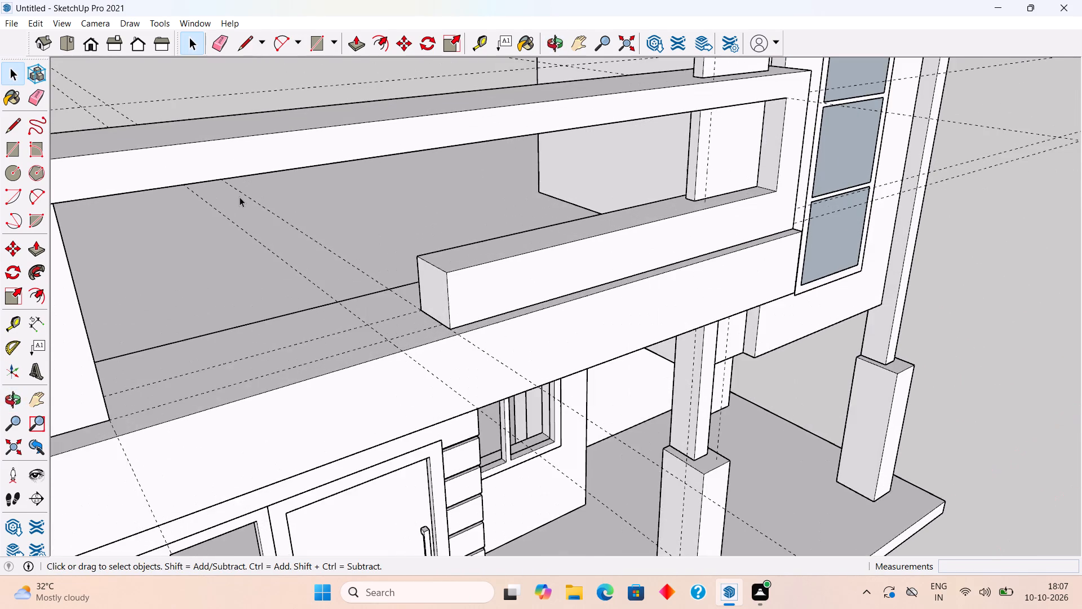
scroll(240, 197, down, 1)
middle_drag(245, 327, 384, 347)
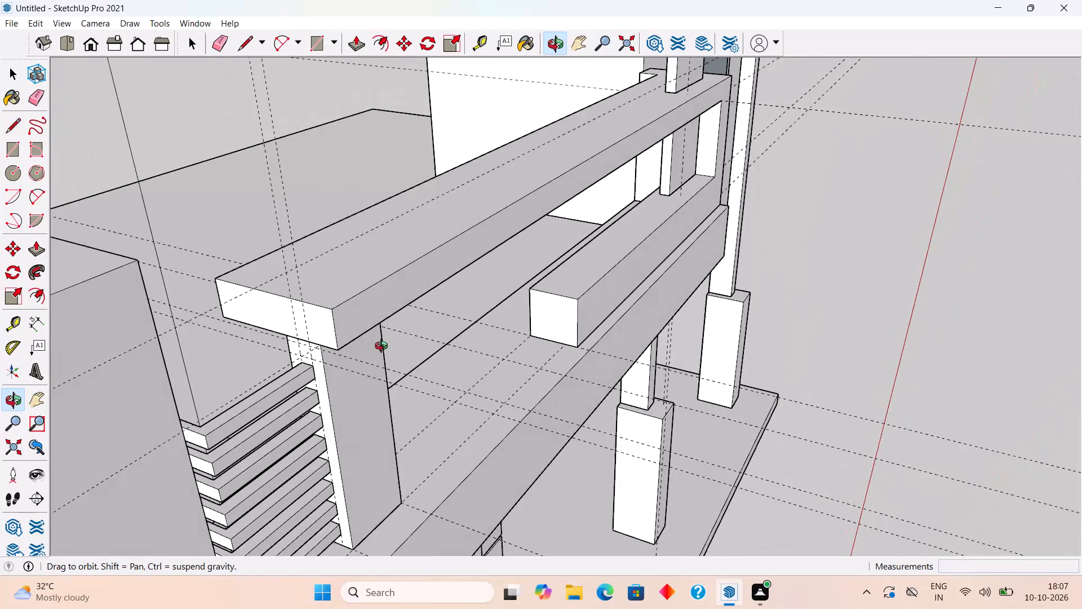
middle_drag(384, 347, 358, 344)
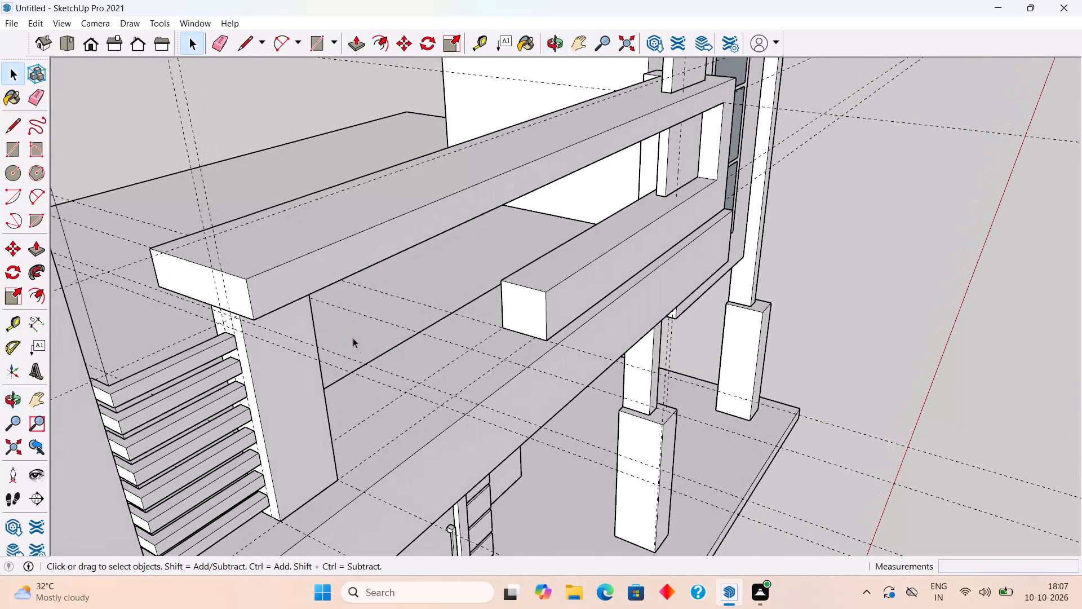
scroll(348, 329, up, 1)
middle_drag(306, 277, 249, 178)
middle_drag(377, 313, 298, 292)
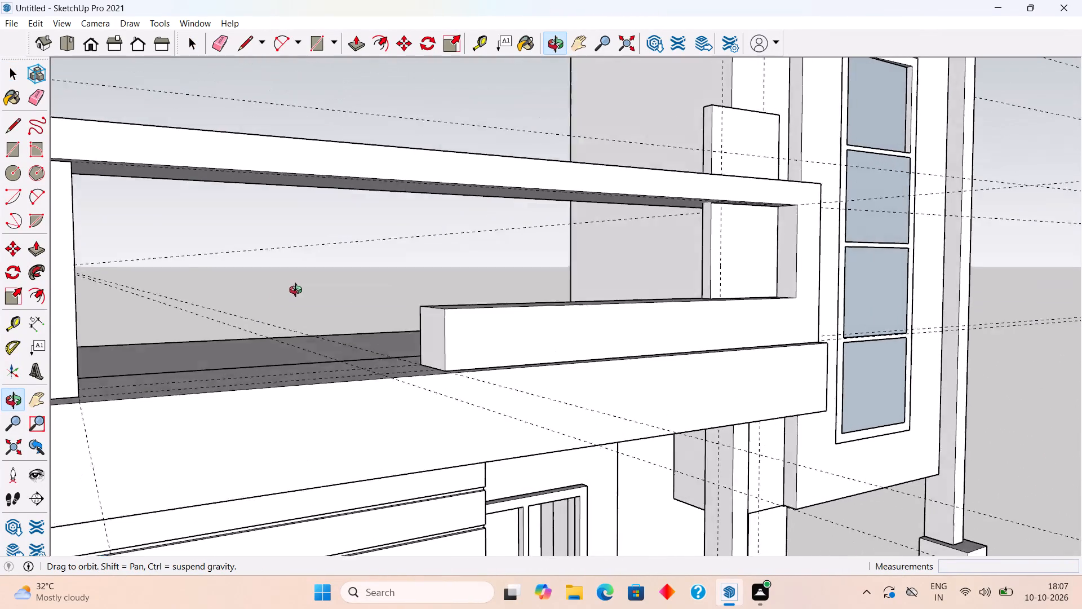
middle_drag(298, 292, 297, 277)
scroll(297, 277, down, 2)
scroll(149, 186, up, 3)
key(r)
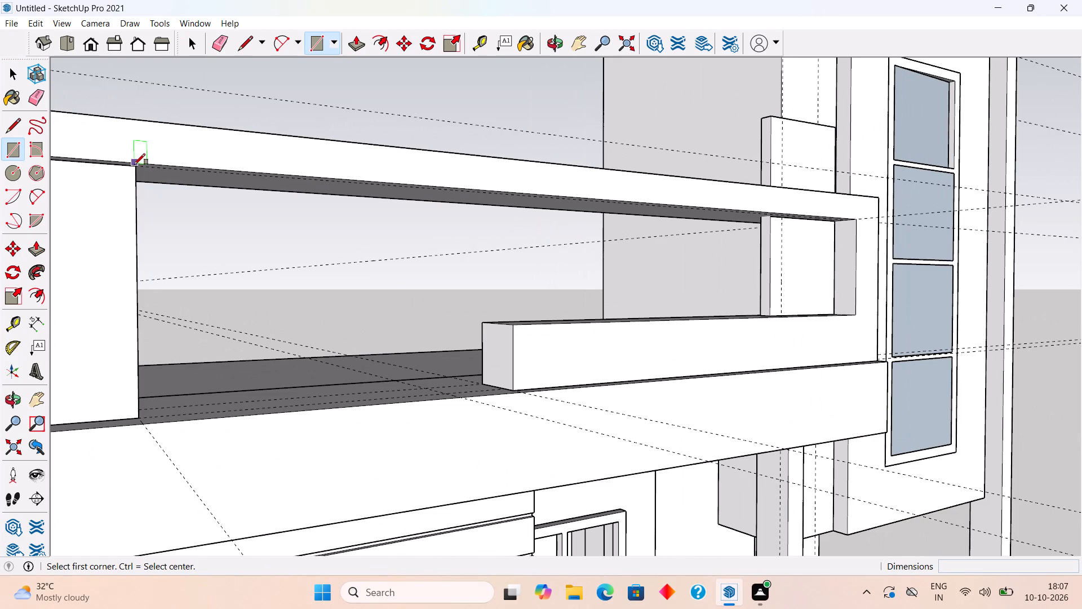
click(134, 168)
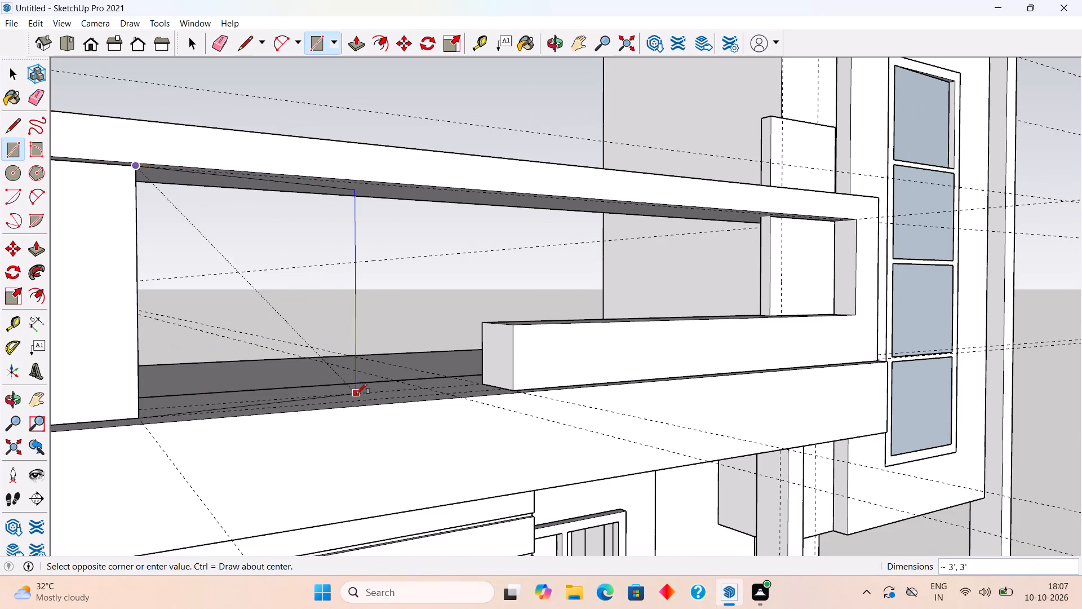
click(356, 402)
Push/Pull the new rectangle beside the post forward 2" into a solid panel.
middle_drag(418, 371, 381, 430)
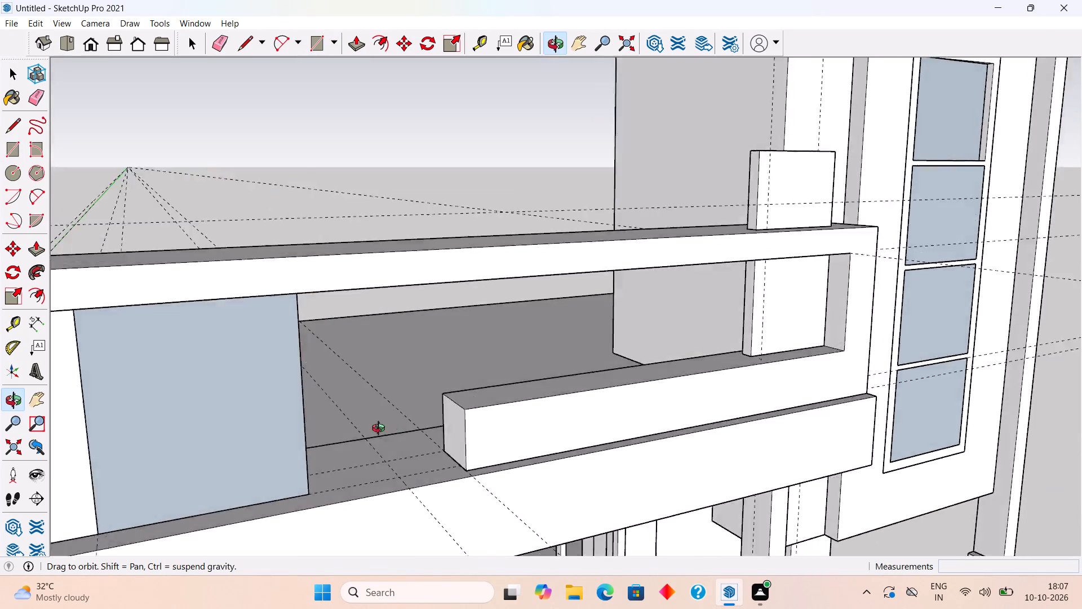
middle_drag(381, 430, 308, 418)
scroll(308, 416, down, 3)
key(space)
scroll(367, 383, down, 9)
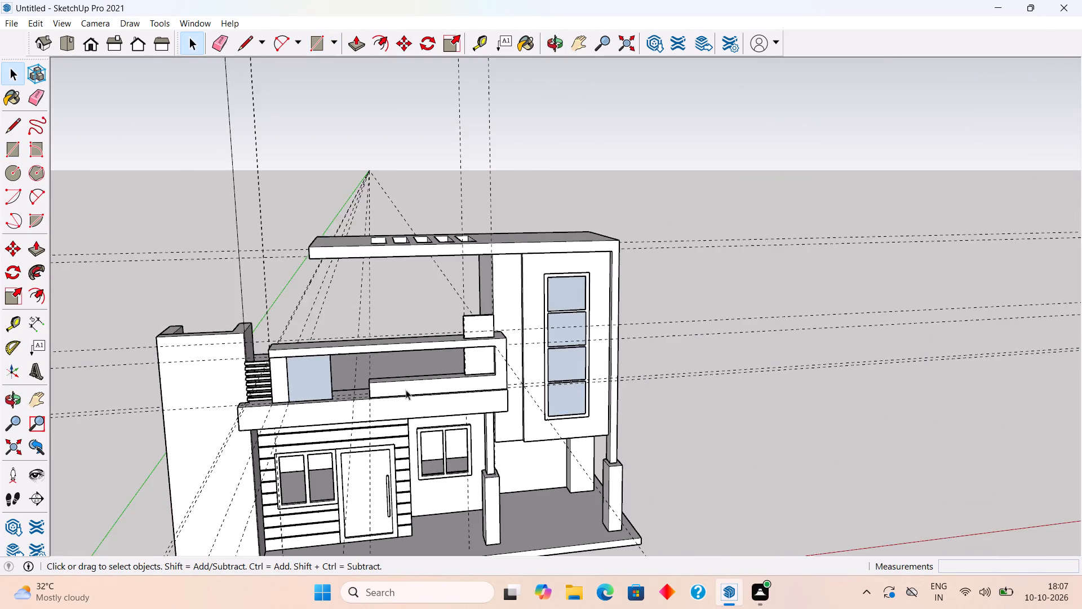
middle_drag(406, 390, 194, 392)
scroll(309, 326, up, 15)
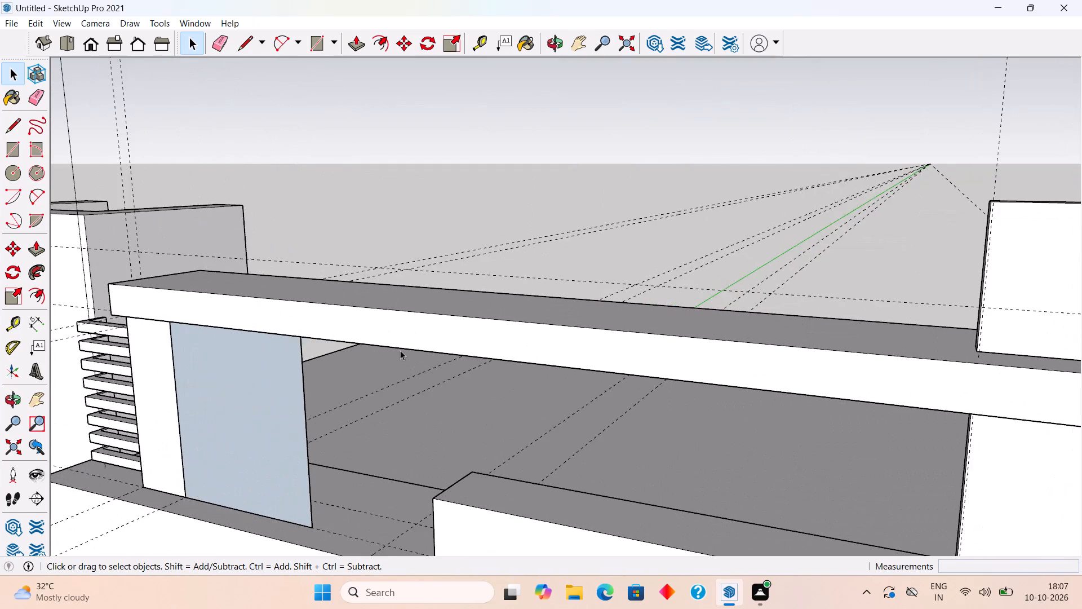
scroll(400, 350, up, 3)
middle_drag(400, 351, 477, 298)
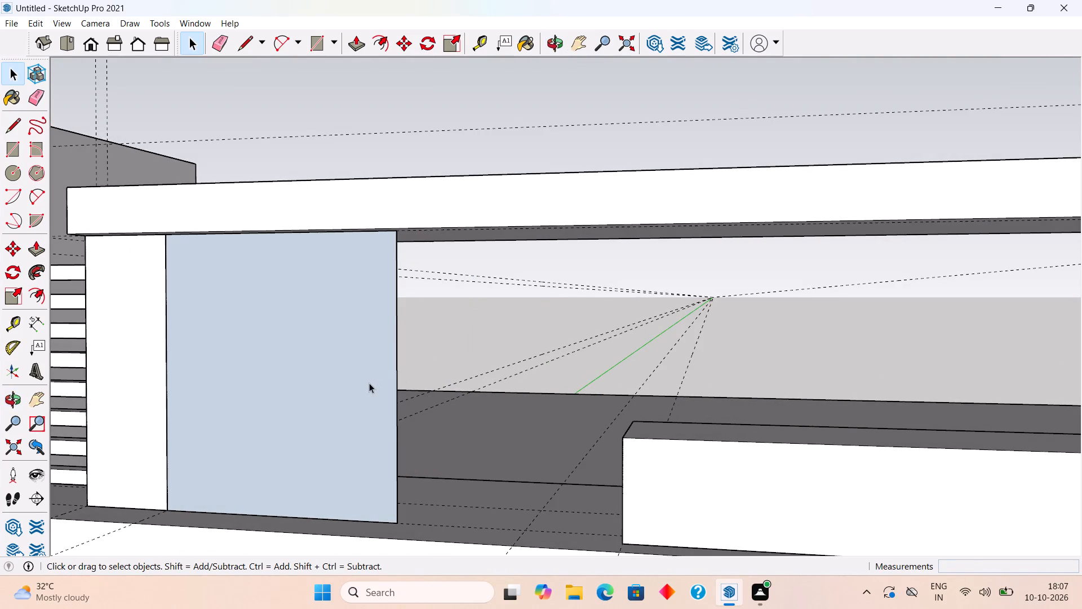
click(369, 383)
text([p)
click(369, 383)
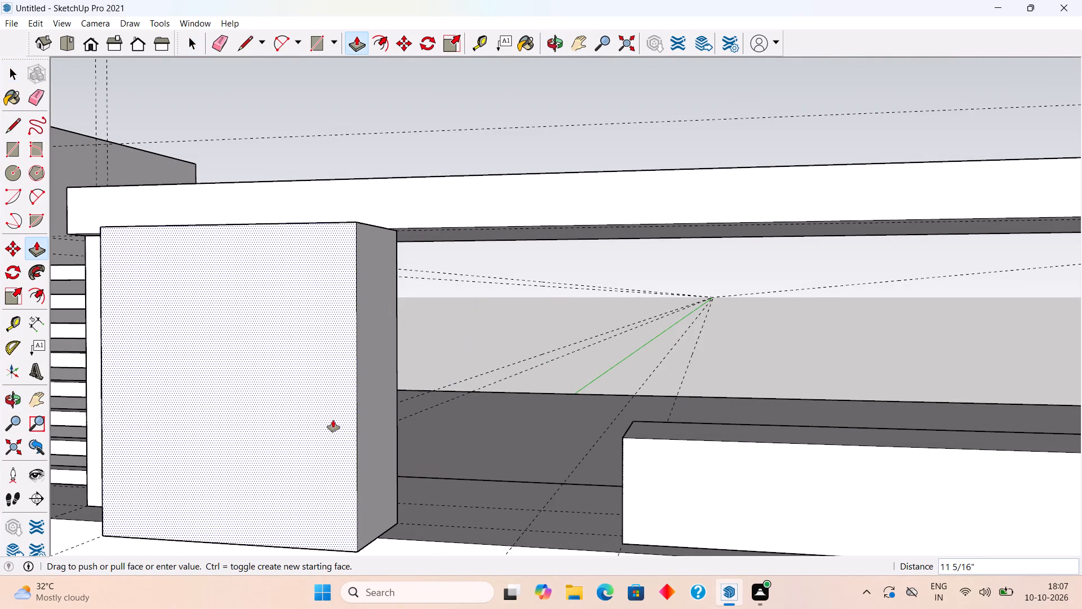
text(2")
key(Return)
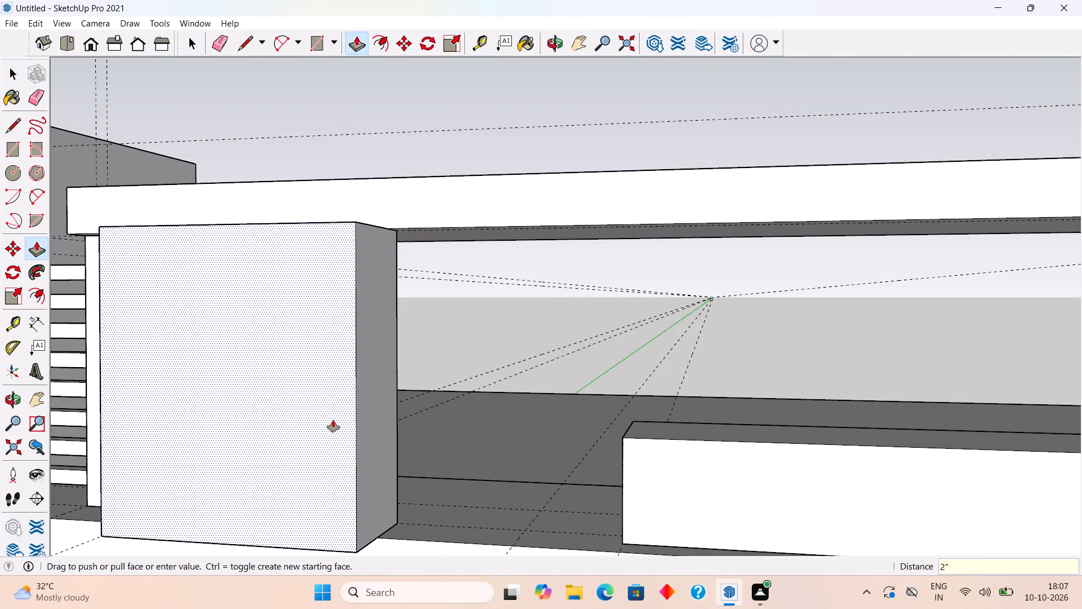
key(space)
Extend the panel's free end face about 1' 4" toward the low parapet with Push/Pull.
middle_drag(360, 440, 350, 442)
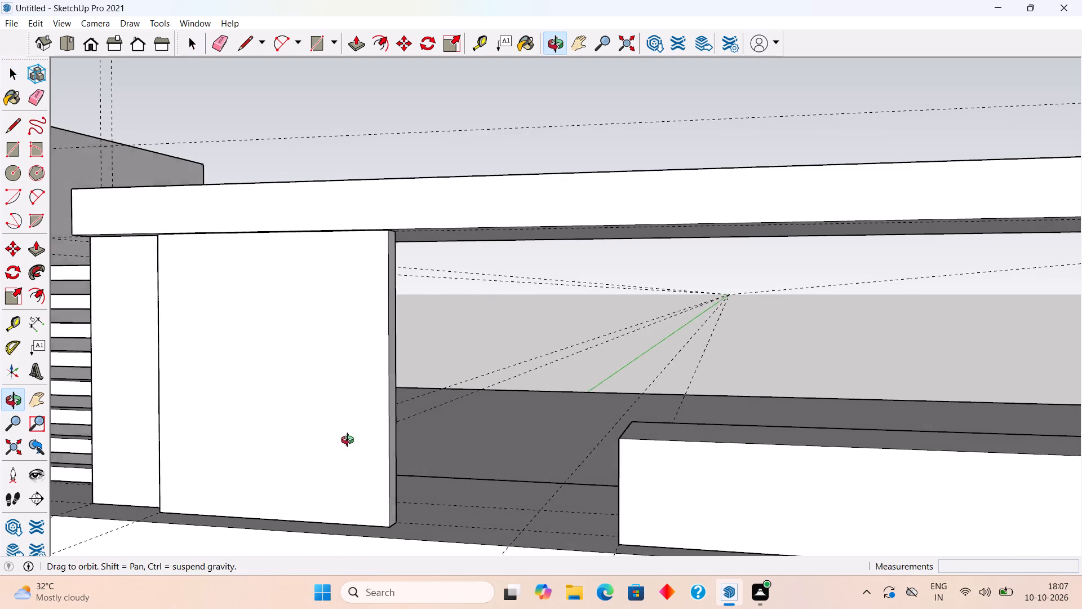
middle_drag(350, 442, 300, 439)
scroll(401, 480, up, 4)
key(p)
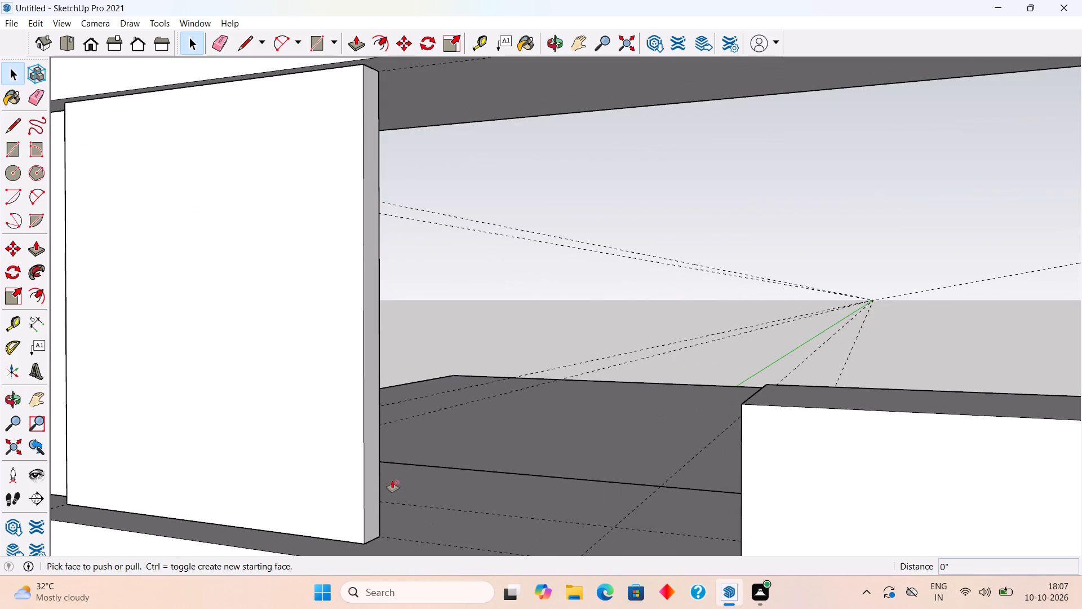
click(372, 490)
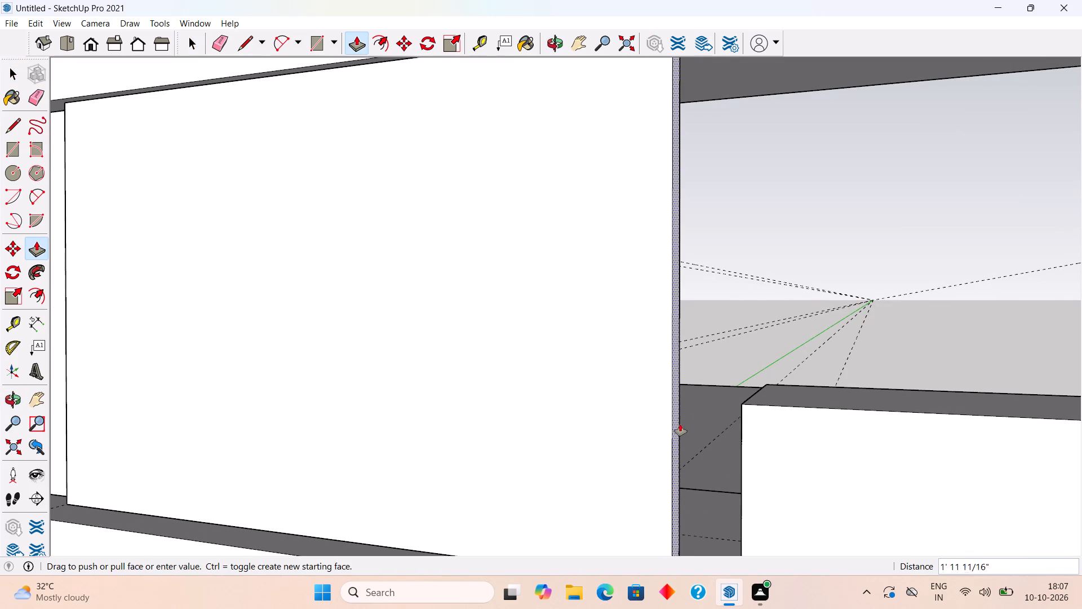
middle_drag(685, 417, 812, 349)
scroll(812, 349, down, 4)
click(790, 449)
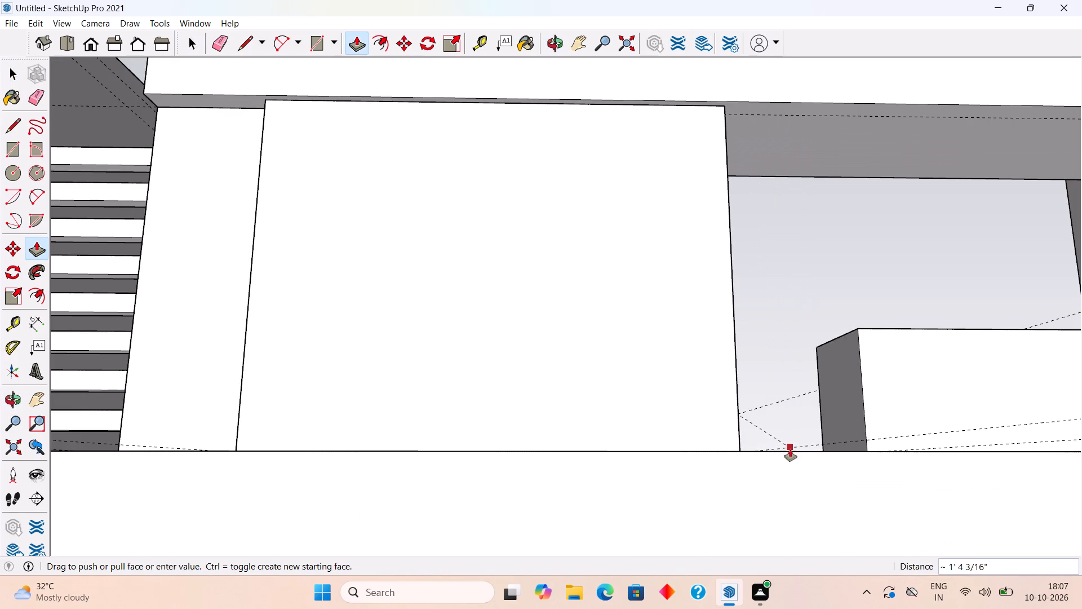
Select all of the panel's connected geometry and make it a group.
key(space)
triple_click(607, 382)
right_click(607, 382)
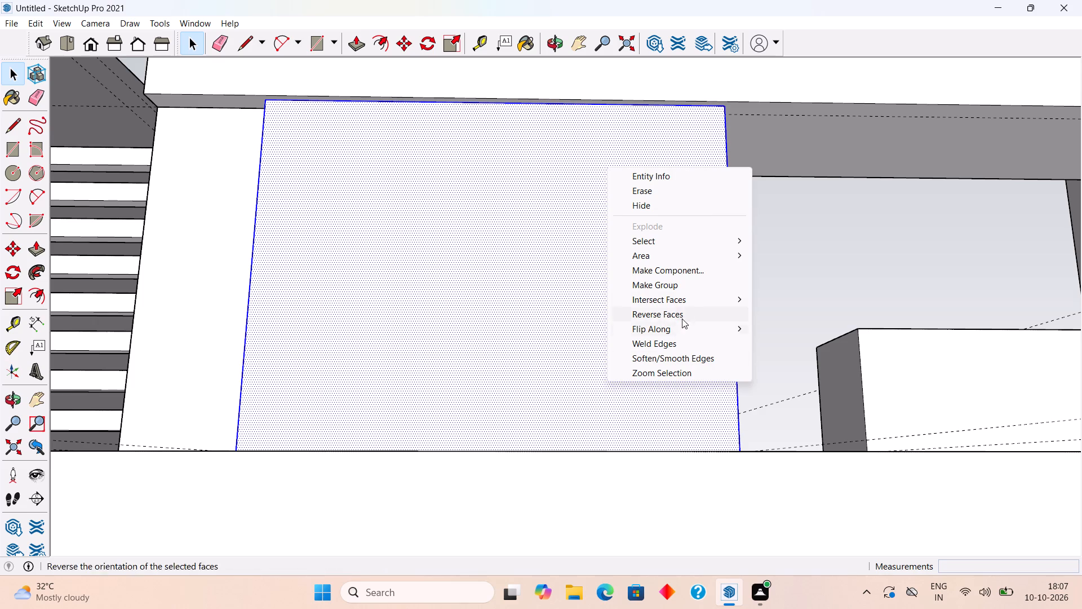
click(685, 285)
click(744, 289)
Move the panel group 2" back from the slab's front edge, so its front face is flush with the post.
middle_drag(734, 313, 541, 433)
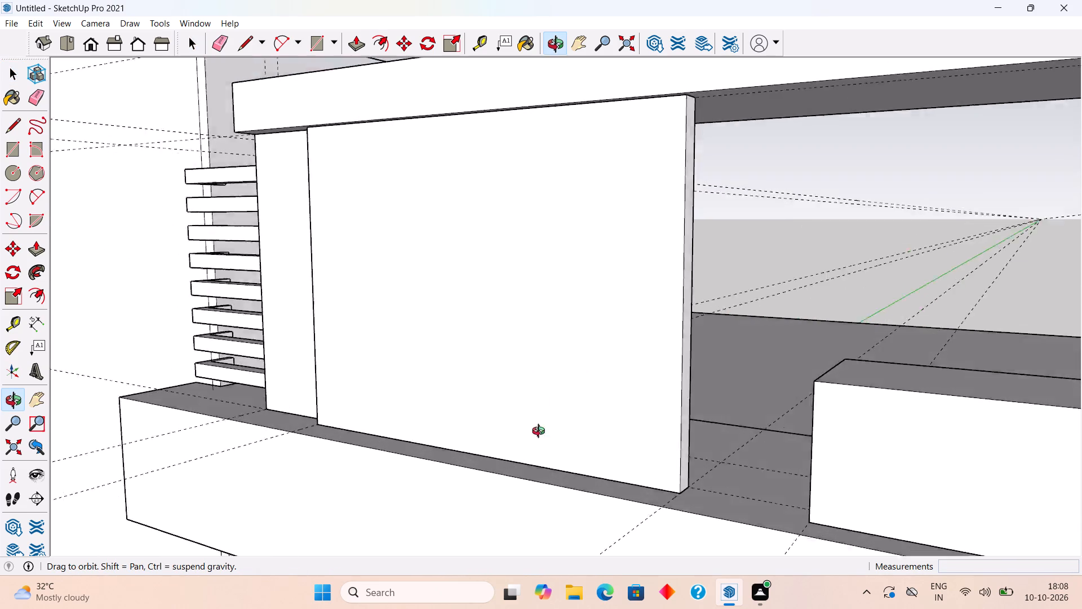
middle_drag(541, 433, 477, 494)
scroll(482, 500, down, 4)
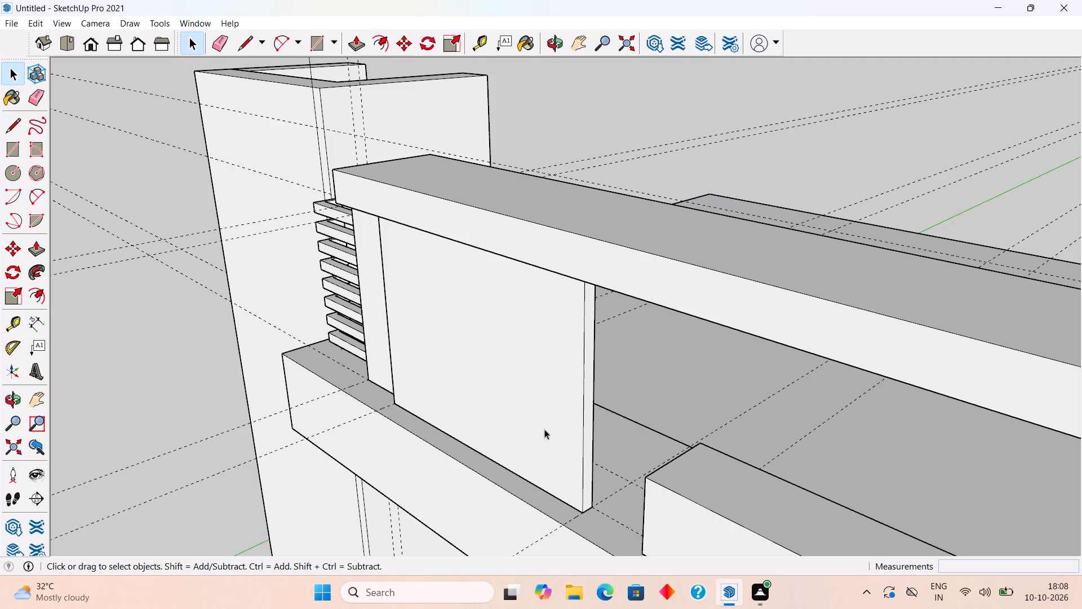
key(m)
click(582, 512)
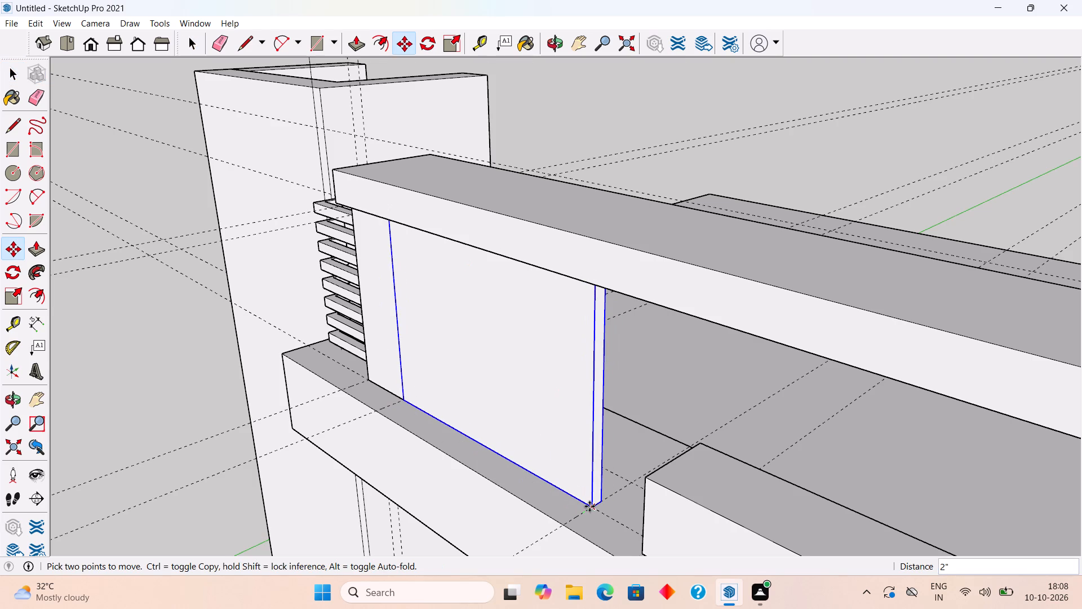
click(589, 506)
key(space)
click(683, 400)
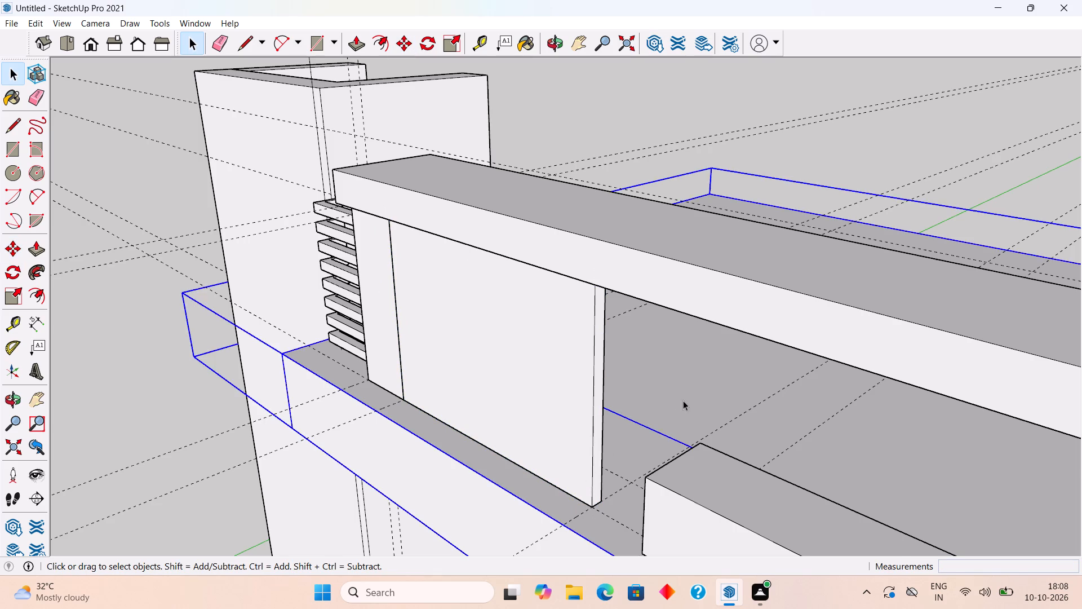
scroll(508, 536, down, 6)
click(516, 128)
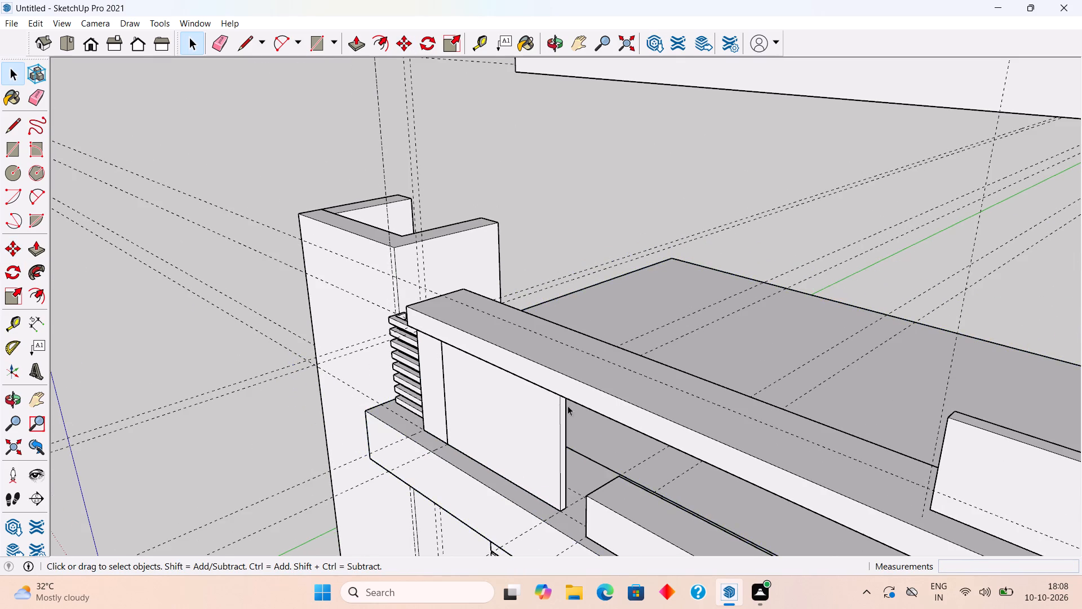
Examine the panel, the low parapet and the upright block at the canopy's far end from several angles.
scroll(567, 405, down, 1)
middle_drag(630, 418, 905, 400)
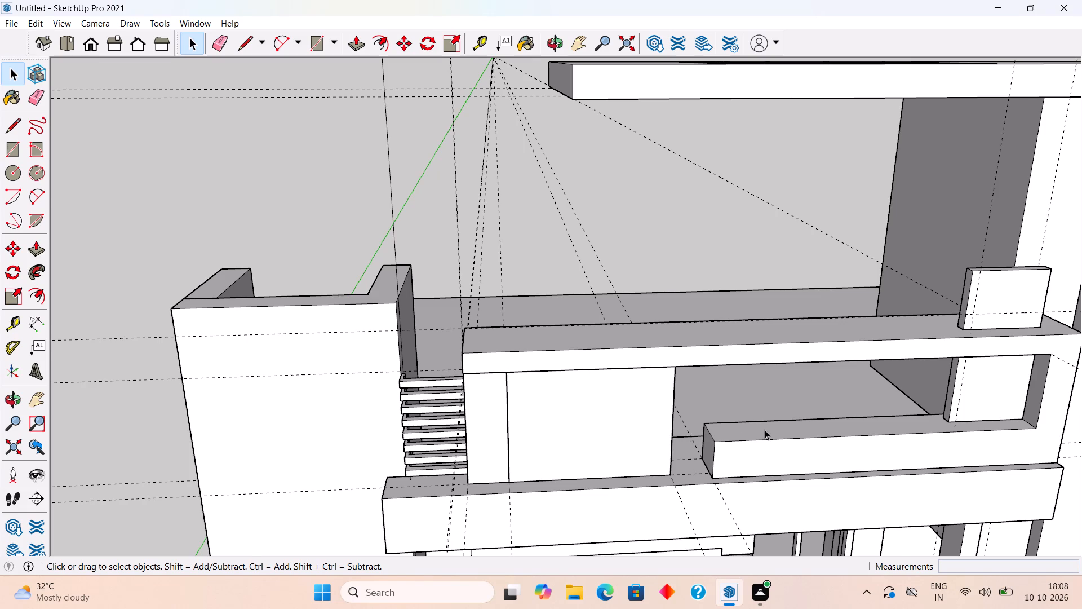
scroll(765, 430, up, 3)
middle_drag(720, 415, 395, 386)
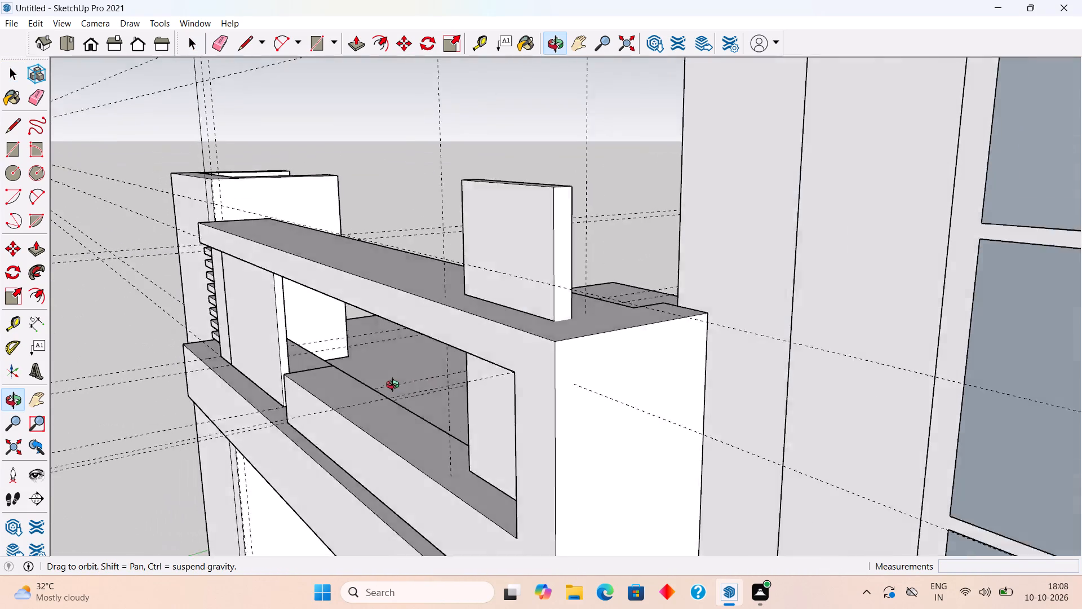
middle_drag(395, 386, 594, 398)
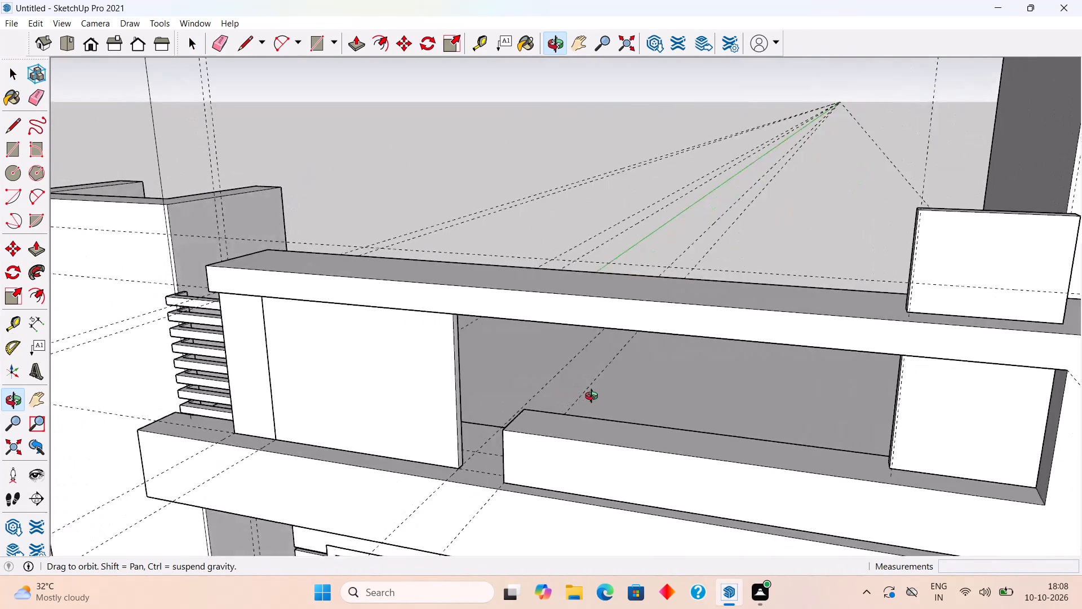
middle_drag(594, 398, 716, 401)
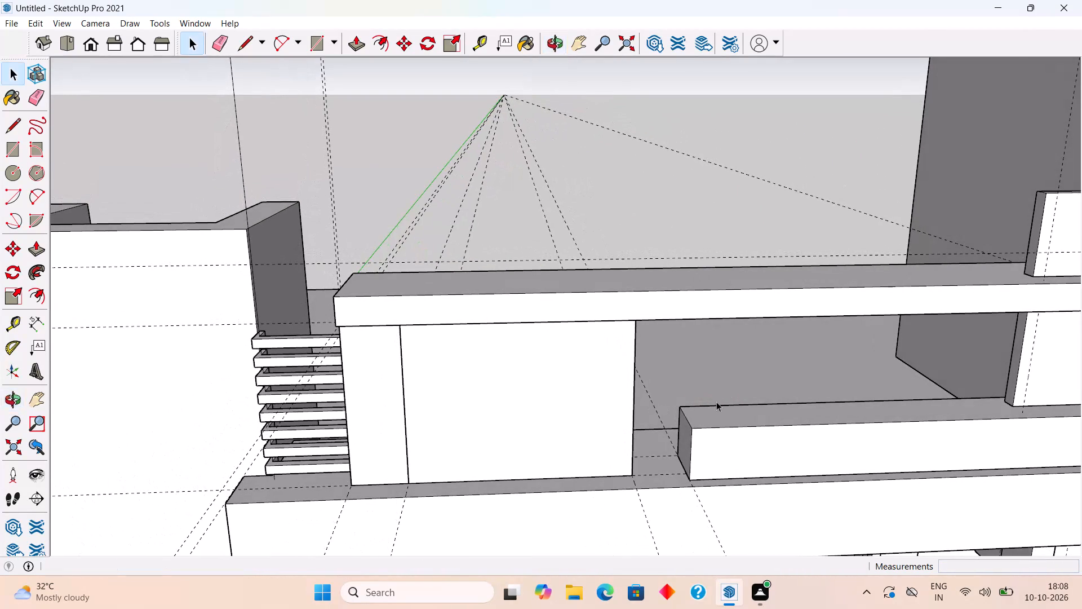
scroll(751, 410, down, 3)
middle_drag(682, 384, 653, 369)
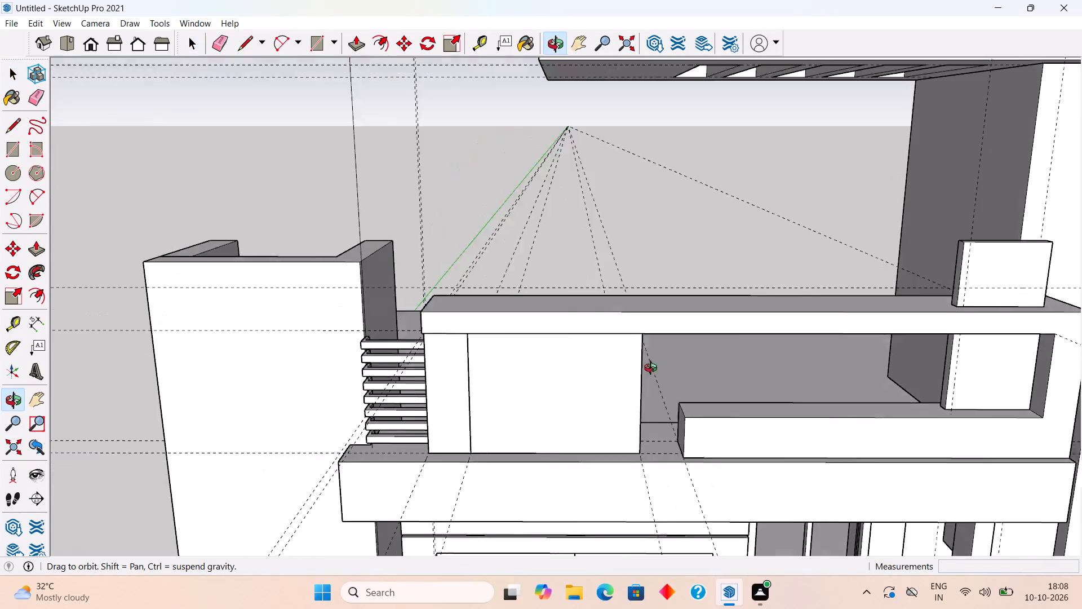
middle_drag(653, 369, 637, 351)
middle_drag(958, 404, 957, 420)
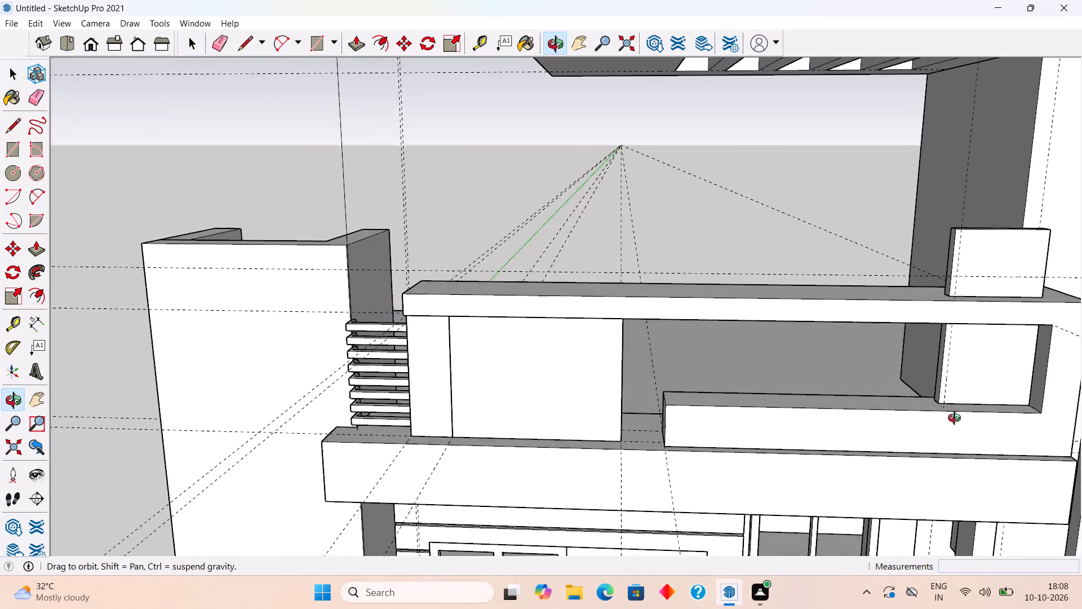
middle_drag(957, 420, 967, 453)
scroll(935, 411, up, 4)
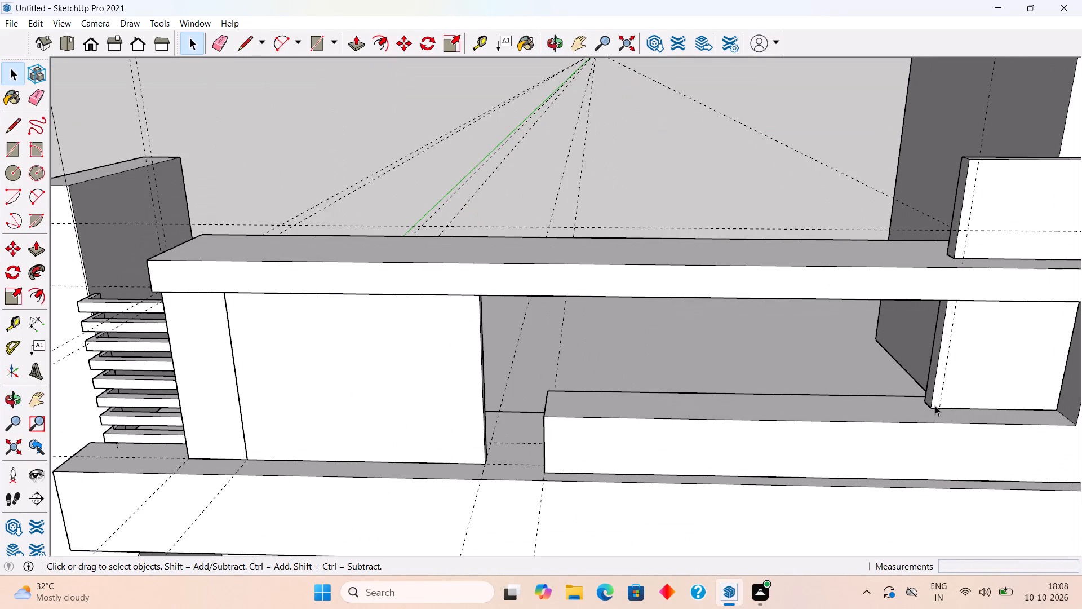
key(t)
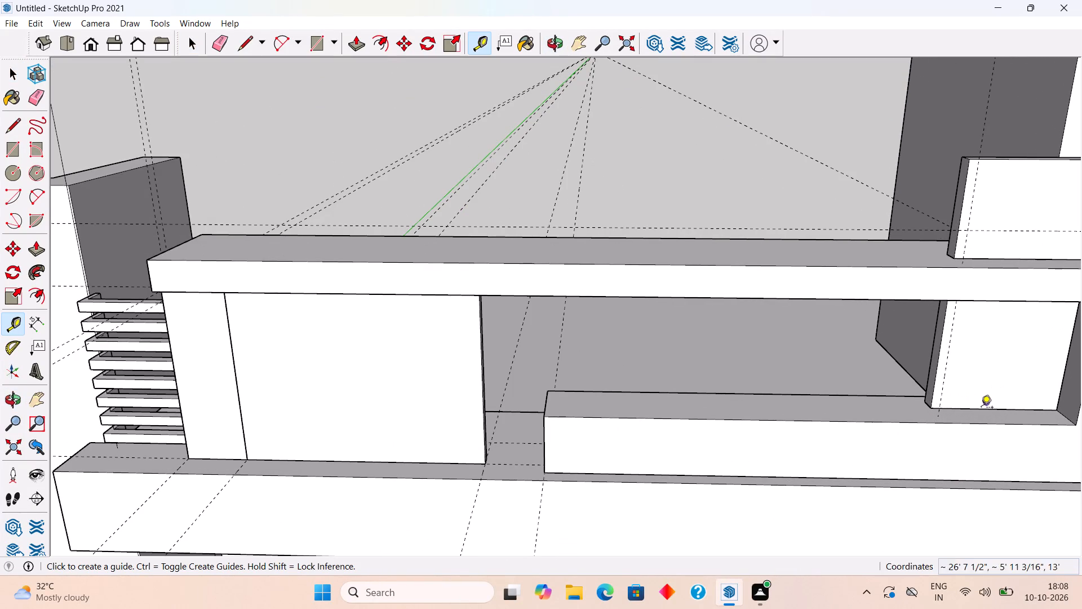
double_click(980, 409)
Move the panel group about 1' 1" away from the post and back, so its end meets the low parapet's end.
middle_drag(814, 443, 598, 483)
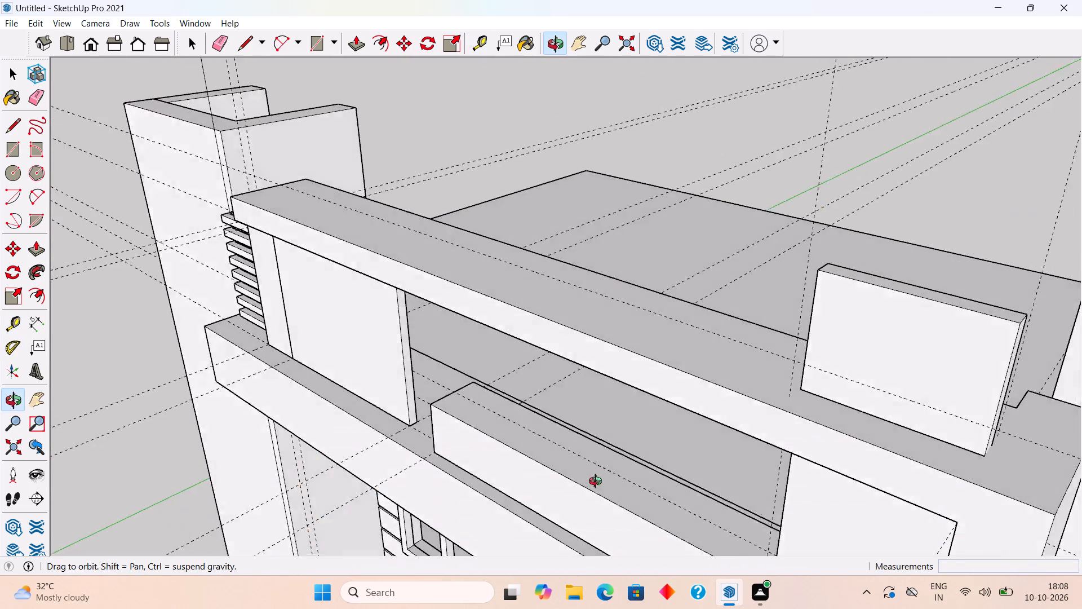
middle_drag(598, 483, 482, 488)
scroll(435, 392, up, 9)
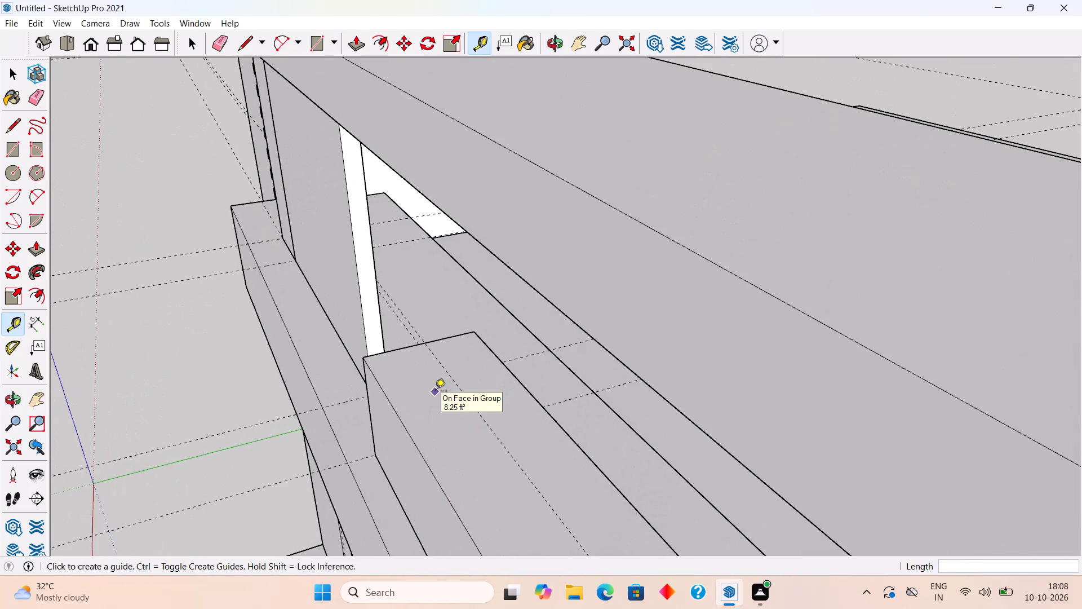
scroll(416, 348, up, 4)
key(space)
click(353, 330)
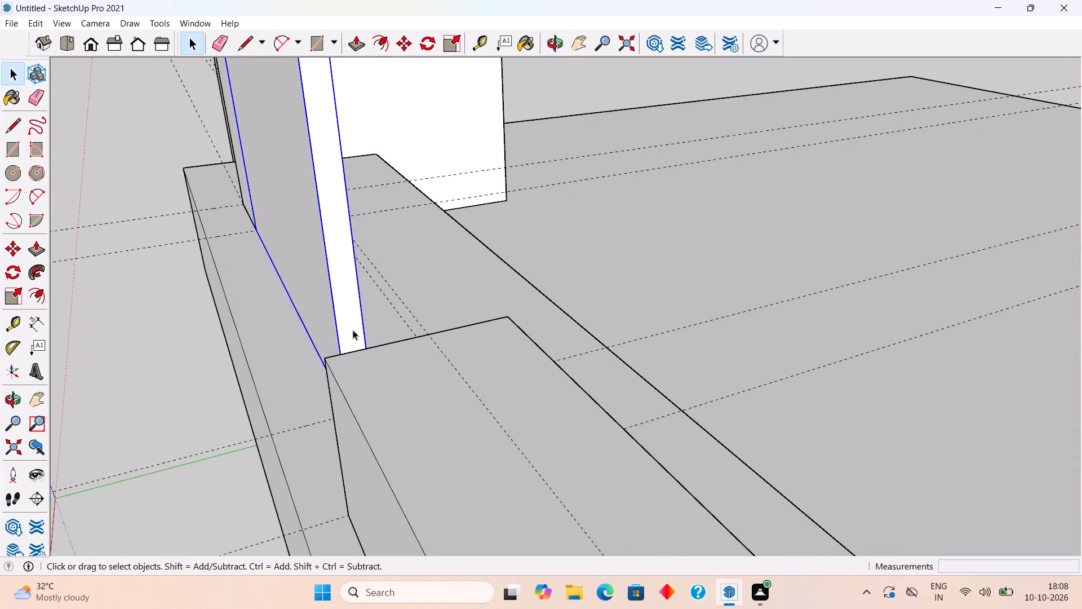
key(m)
click(353, 330)
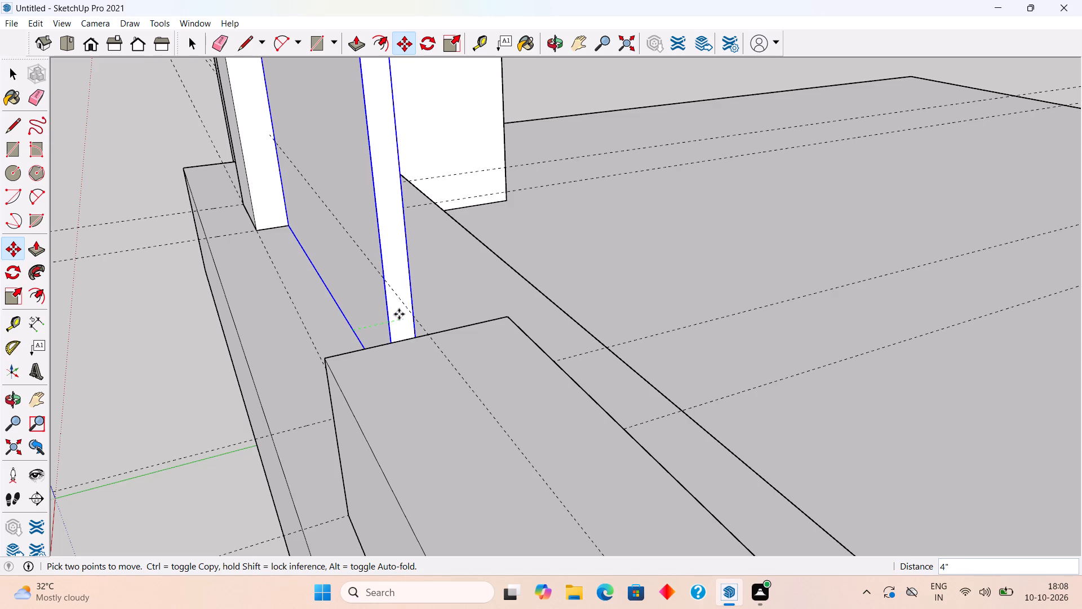
click(427, 337)
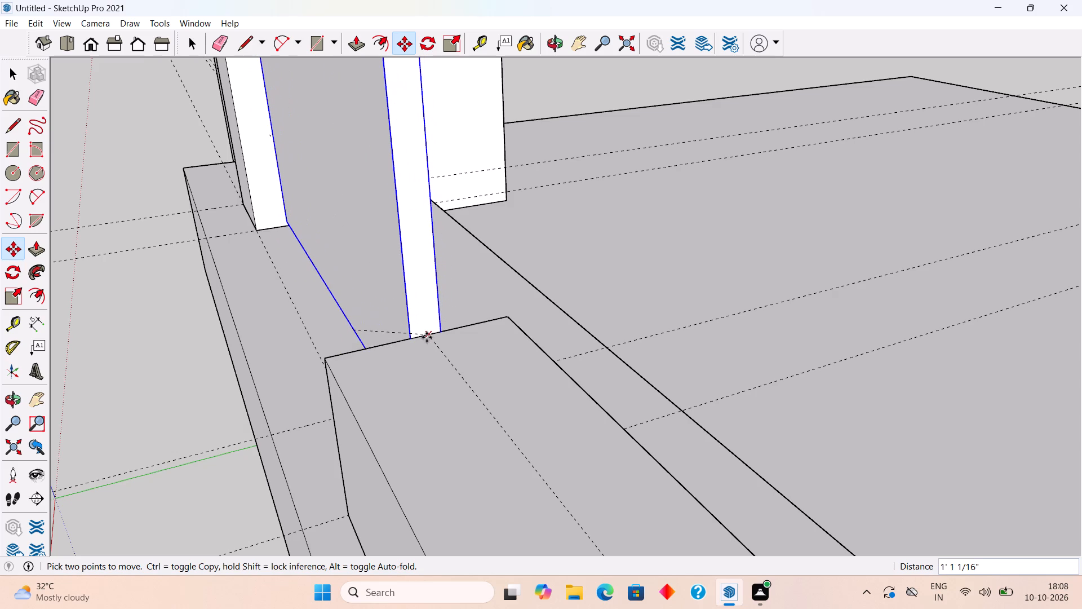
key(space)
click(386, 330)
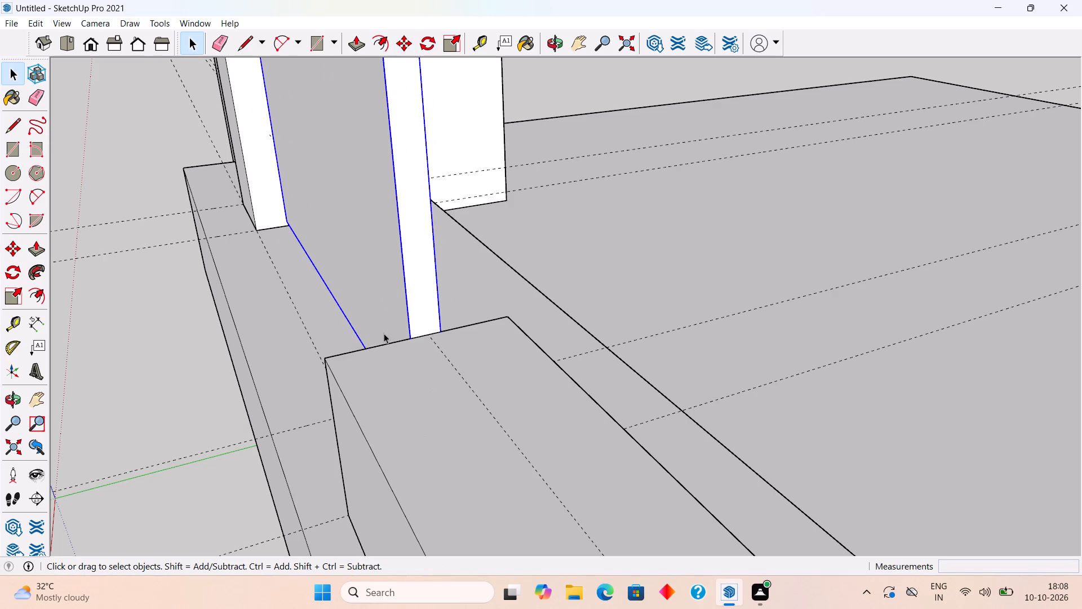
Open the panel group and Push/Pull its front face forward about 2 5/16".
middle_drag(519, 312, 596, 312)
scroll(595, 312, down, 10)
middle_drag(599, 355, 716, 363)
scroll(716, 363, down, 3)
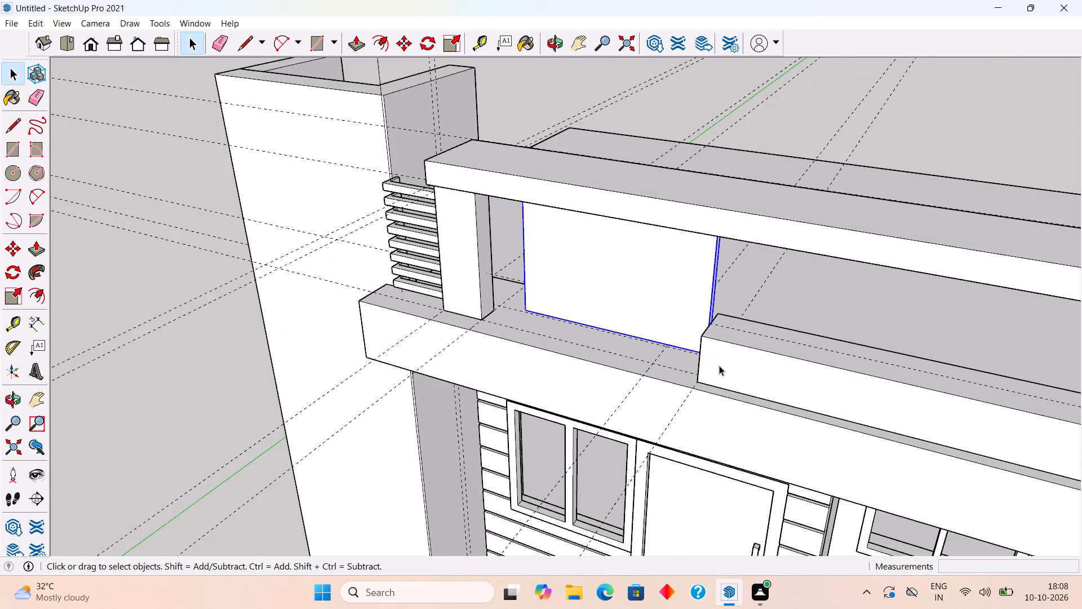
scroll(720, 365, down, 5)
middle_drag(740, 402, 870, 436)
scroll(668, 317, up, 4)
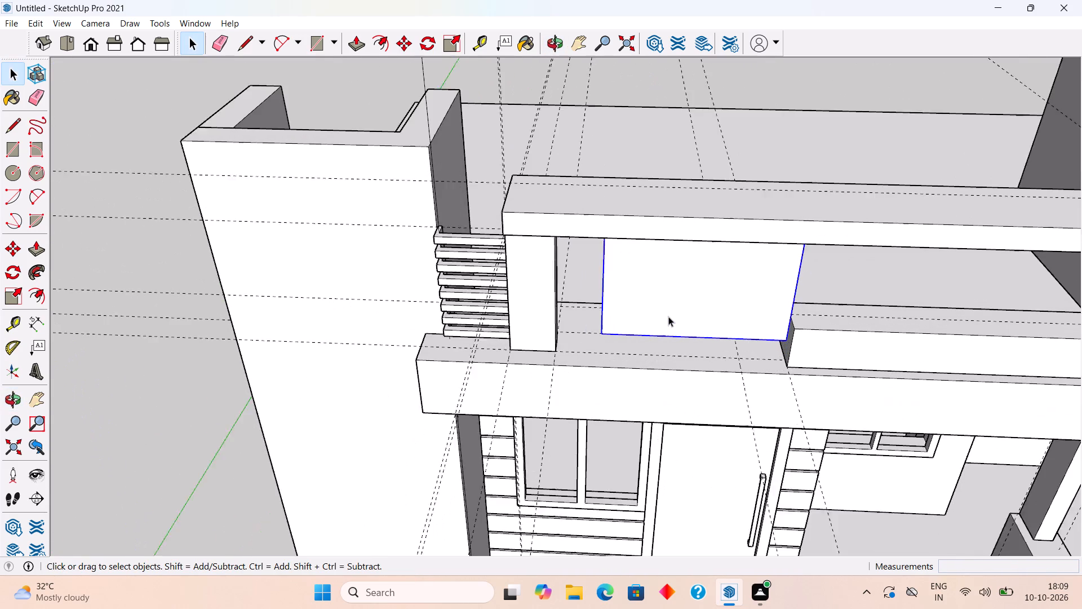
scroll(668, 316, up, 1)
double_click(666, 311)
click(666, 311)
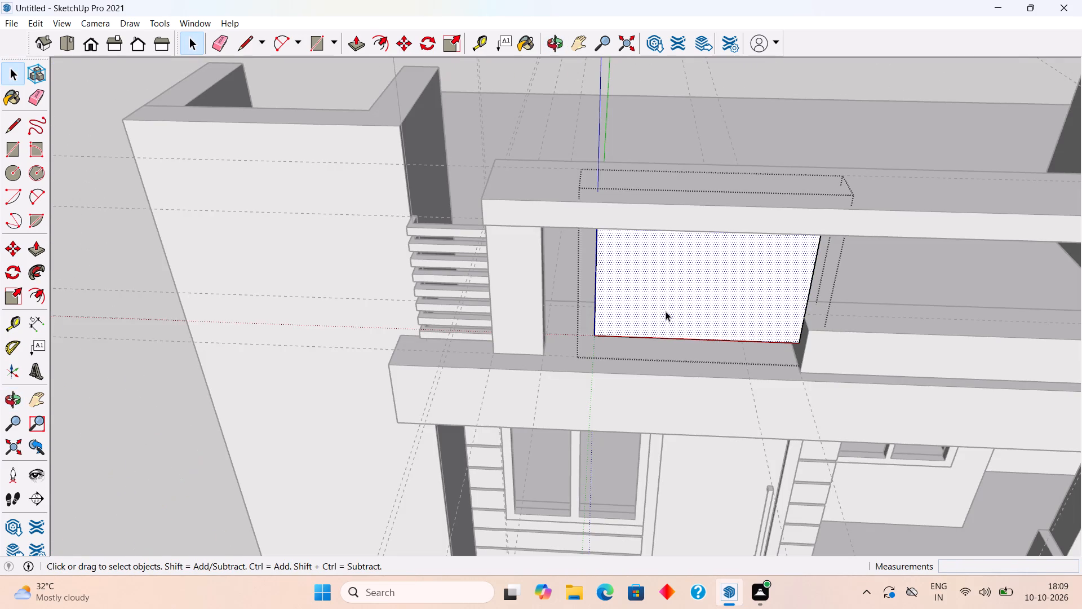
key(p)
click(666, 311)
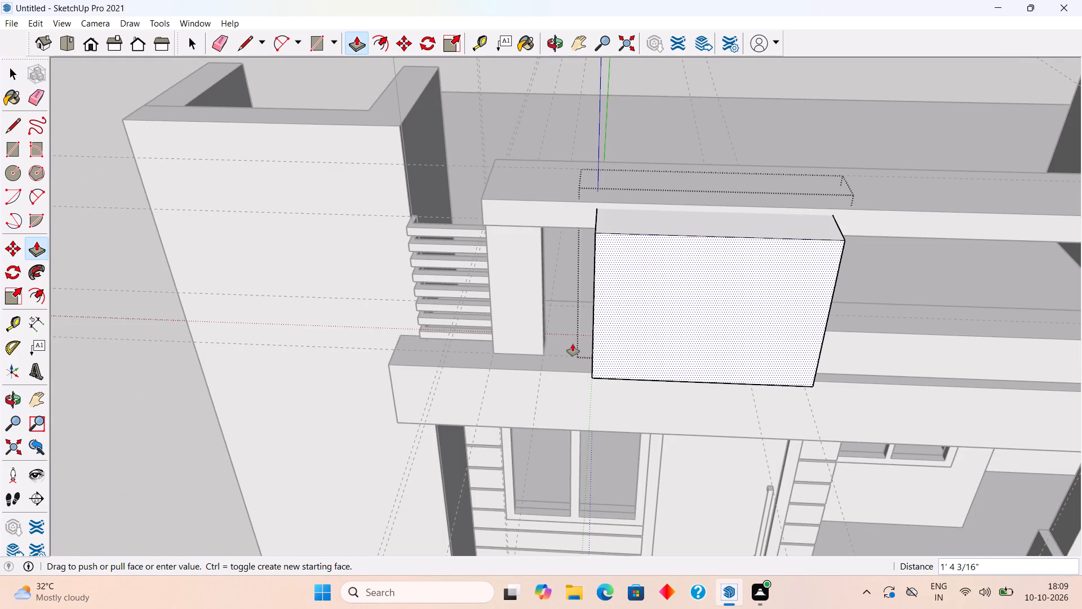
click(509, 334)
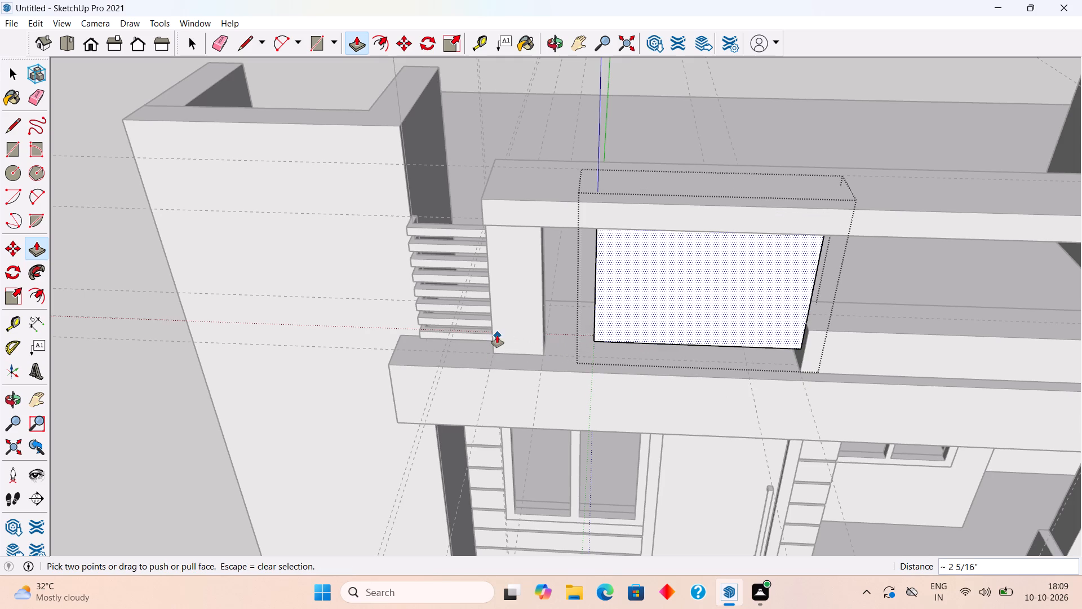
key(space)
click(782, 83)
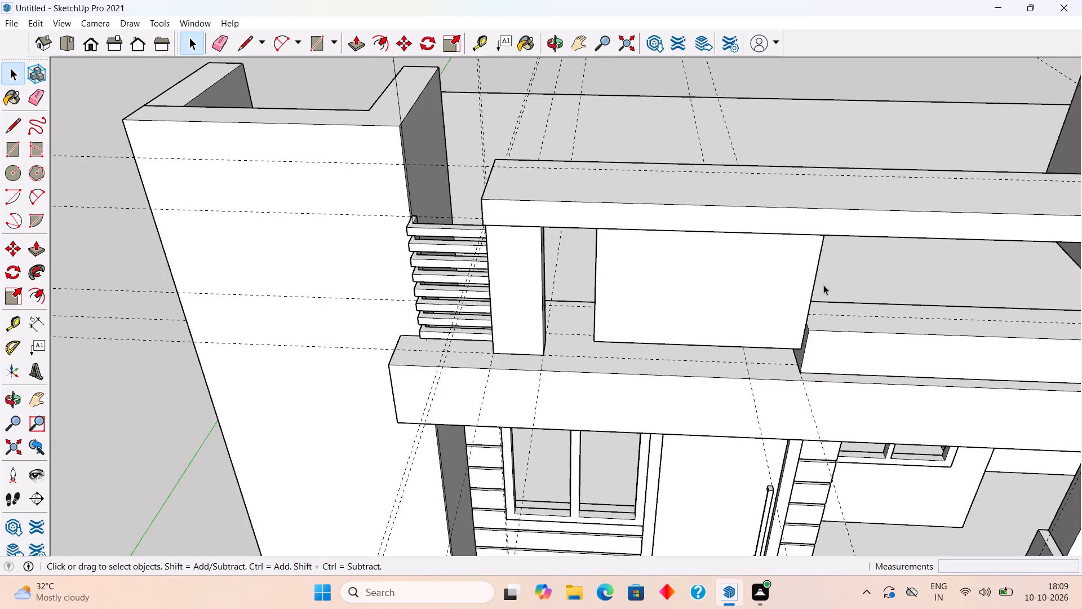
Open the upright block's group at the canopy's far end and Push/Pull its front face forward to line up with the panel.
middle_drag(781, 320, 524, 250)
scroll(542, 253, down, 5)
middle_drag(672, 313, 943, 369)
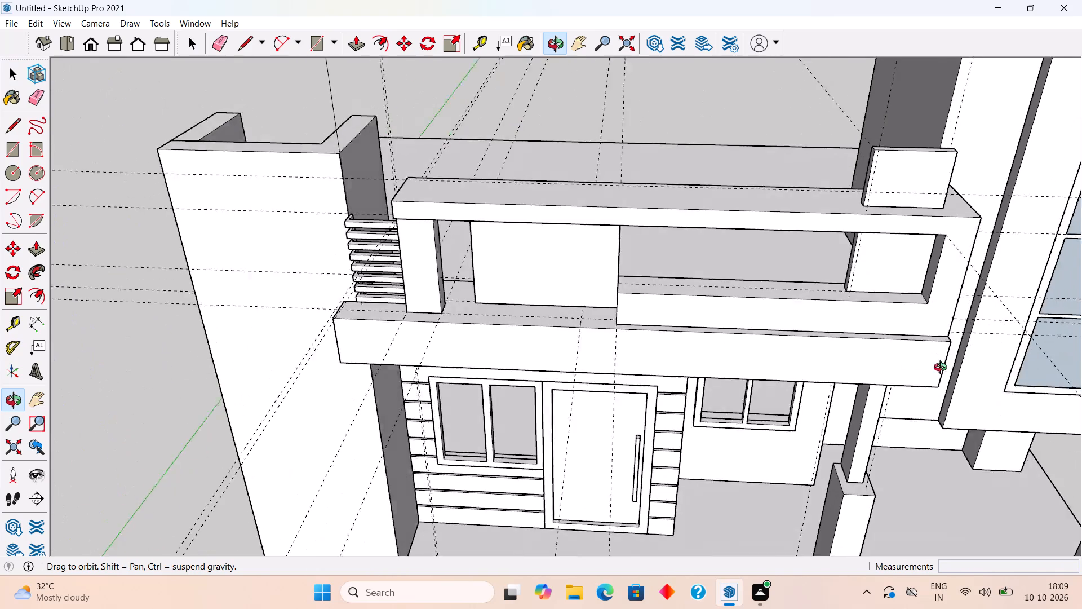
middle_drag(943, 369, 956, 373)
scroll(955, 372, down, 2)
scroll(902, 298, up, 1)
double_click(905, 280)
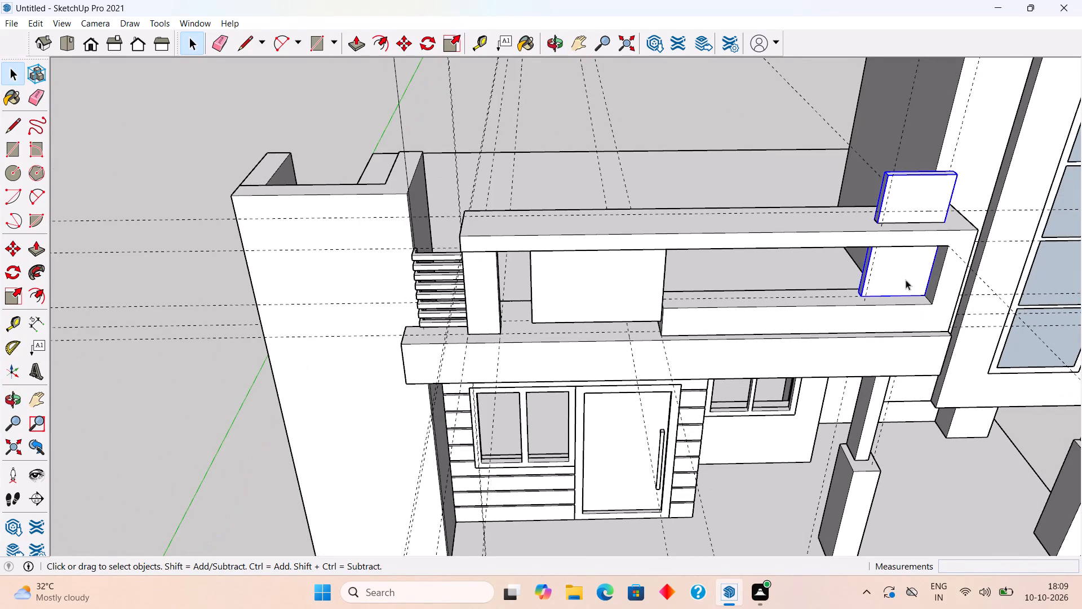
click(904, 277)
key(p)
click(926, 232)
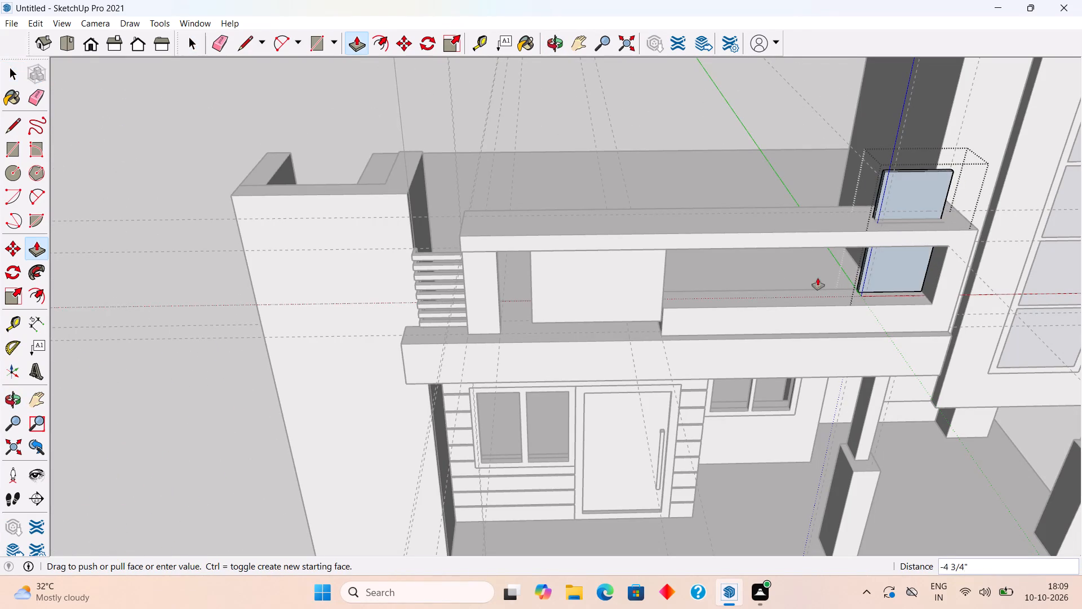
click(651, 301)
key(space)
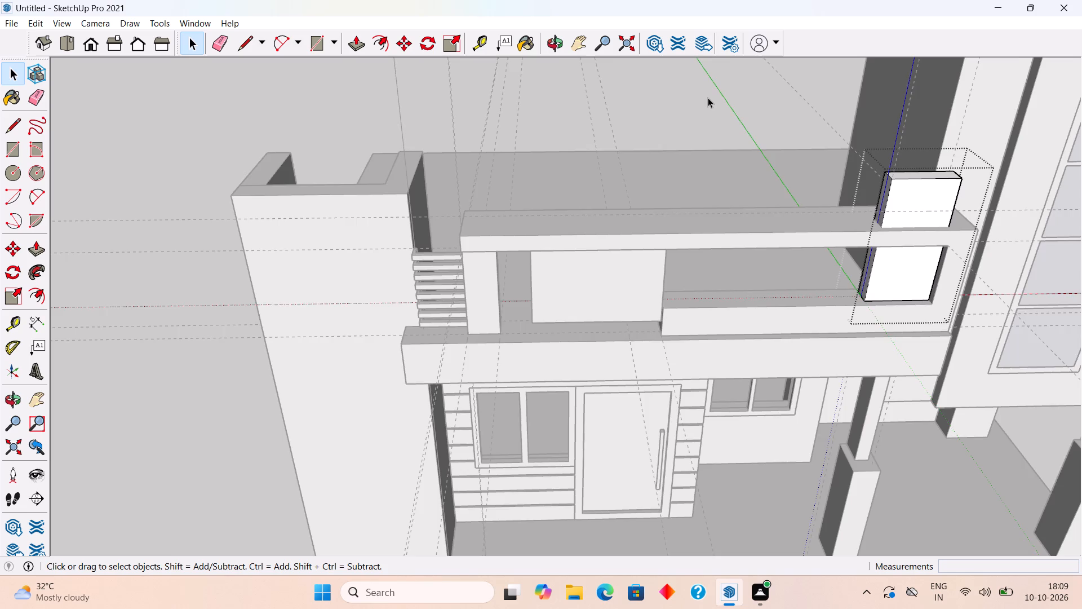
click(708, 98)
Draw the missing edges where the upright block meets the canopy's top, 2' along its front and a short one along its side.
middle_drag(855, 237, 883, 328)
scroll(886, 333, up, 1)
scroll(946, 246, up, 6)
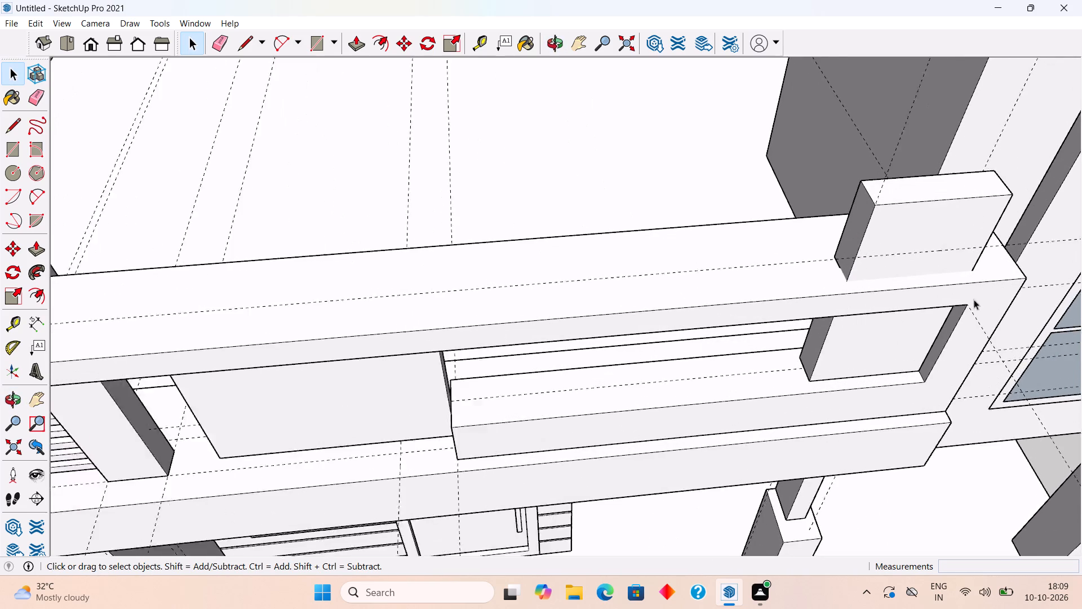
scroll(974, 299, up, 6)
key(l)
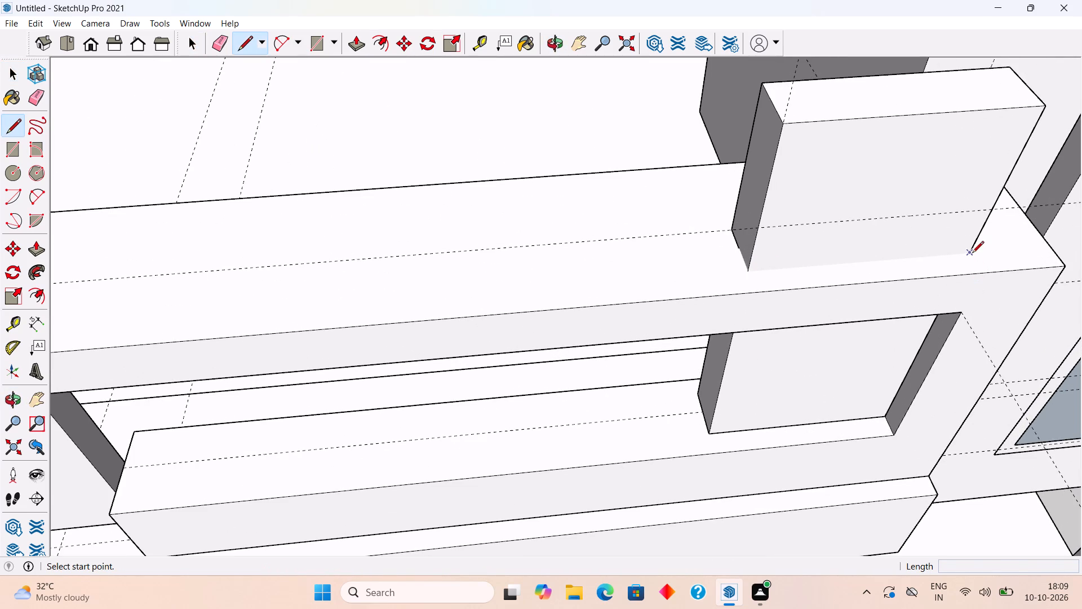
click(972, 253)
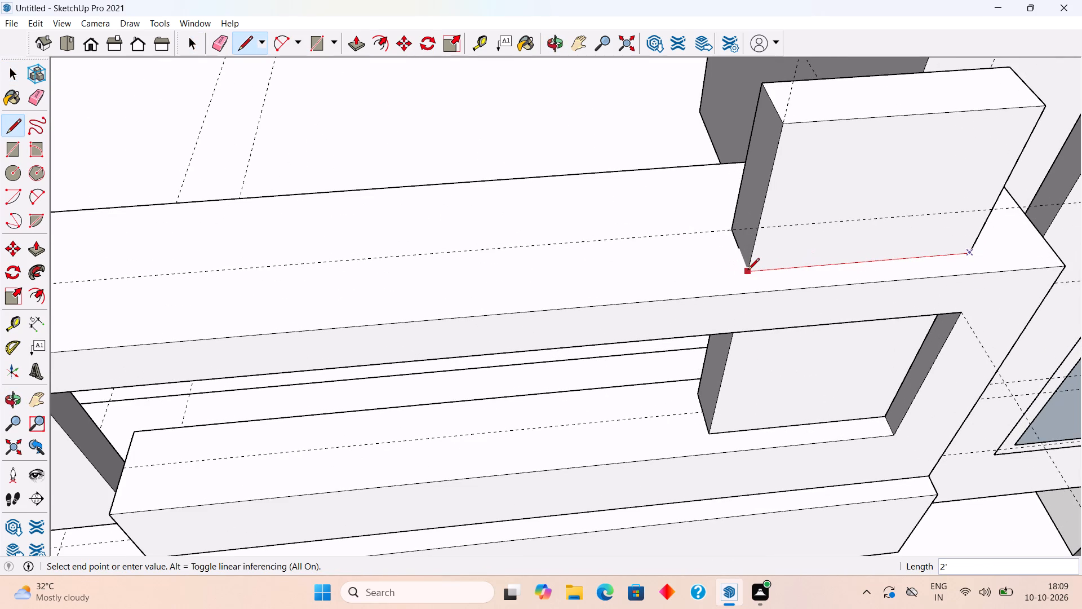
click(748, 271)
click(744, 250)
key(space)
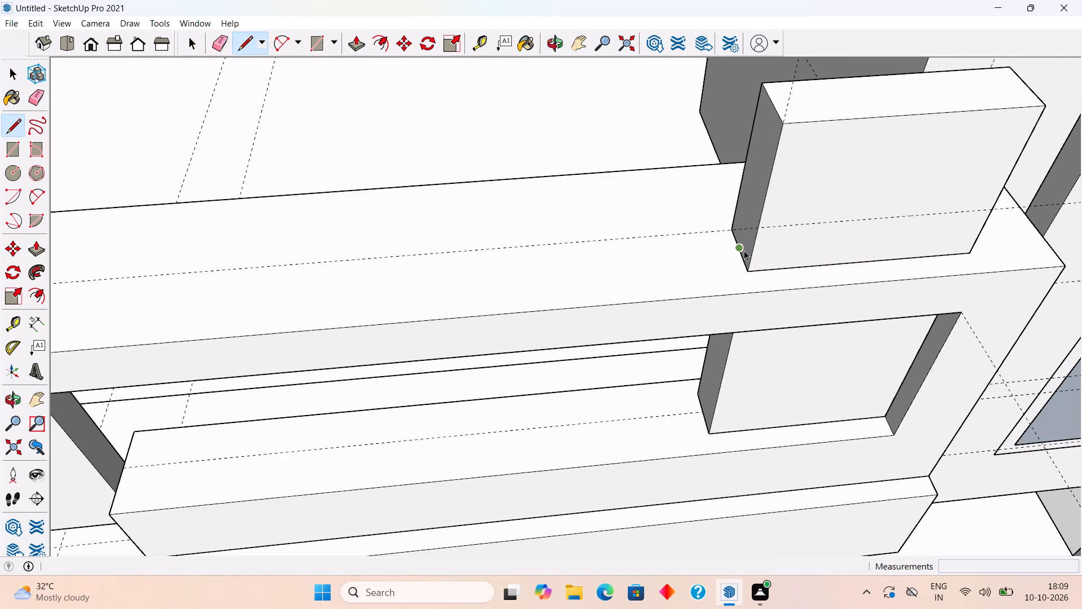
Examine the thickened upright block and the relocated panel from the rear, from above and from the front.
middle_drag(775, 246, 1081, 470)
scroll(1081, 470, down, 3)
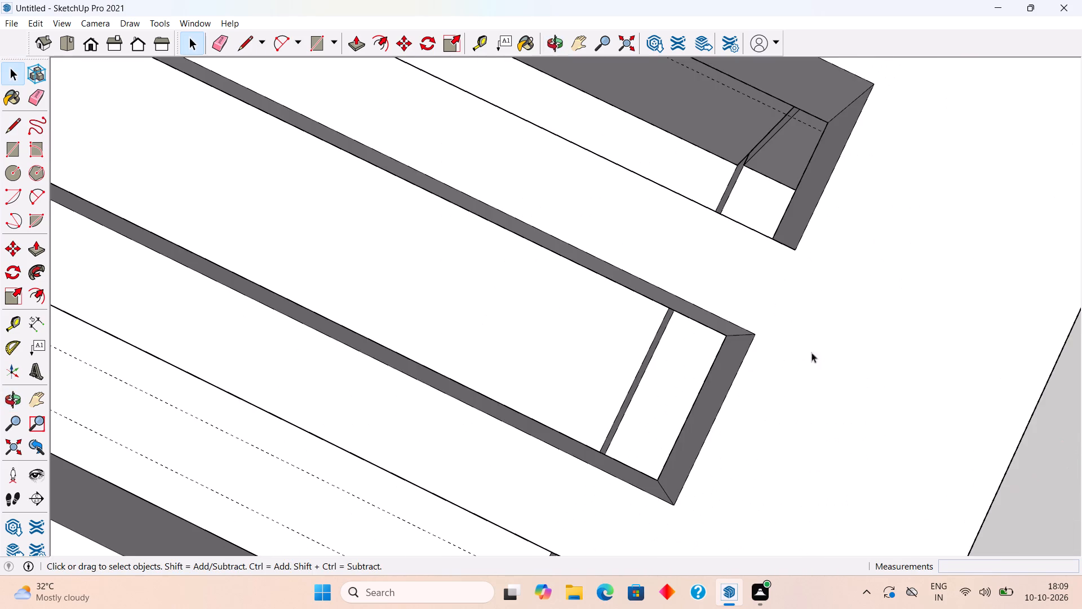
scroll(795, 341, down, 3)
middle_drag(983, 442, 780, 267)
scroll(780, 267, down, 14)
middle_drag(496, 330, 509, 334)
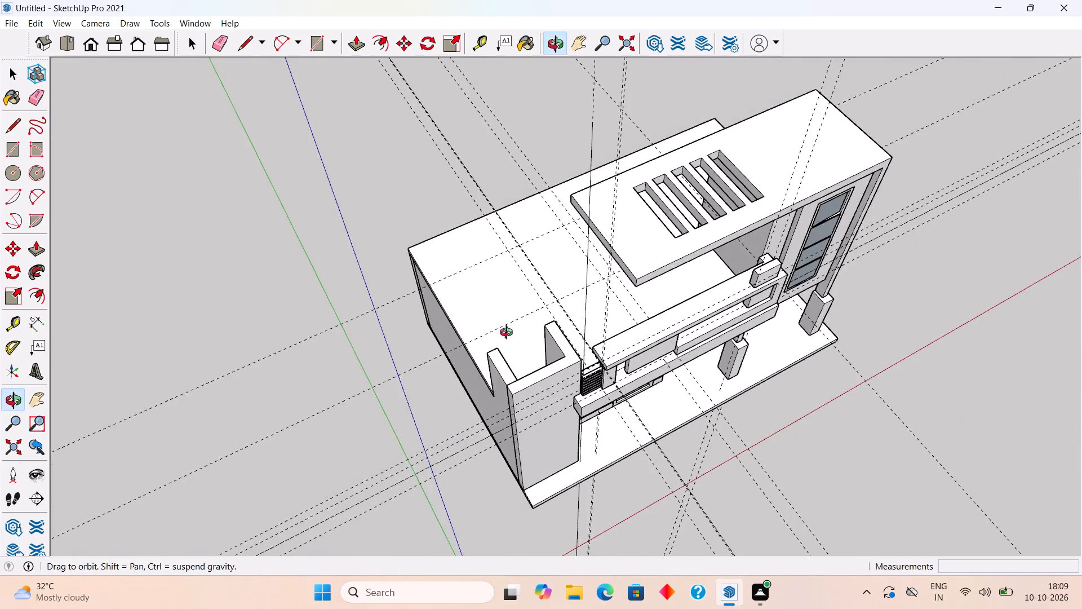
middle_drag(509, 334, 1081, 403)
middle_drag(494, 372, 587, 146)
scroll(510, 183, up, 3)
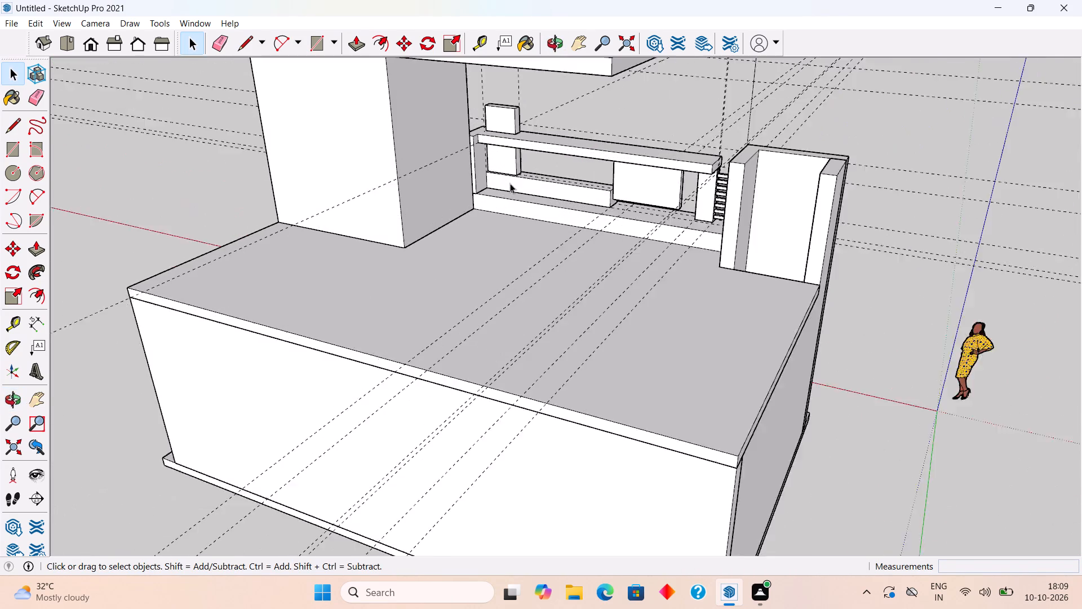
scroll(510, 183, up, 4)
scroll(547, 74, up, 4)
scroll(465, 109, up, 9)
middle_drag(565, 126, 546, 141)
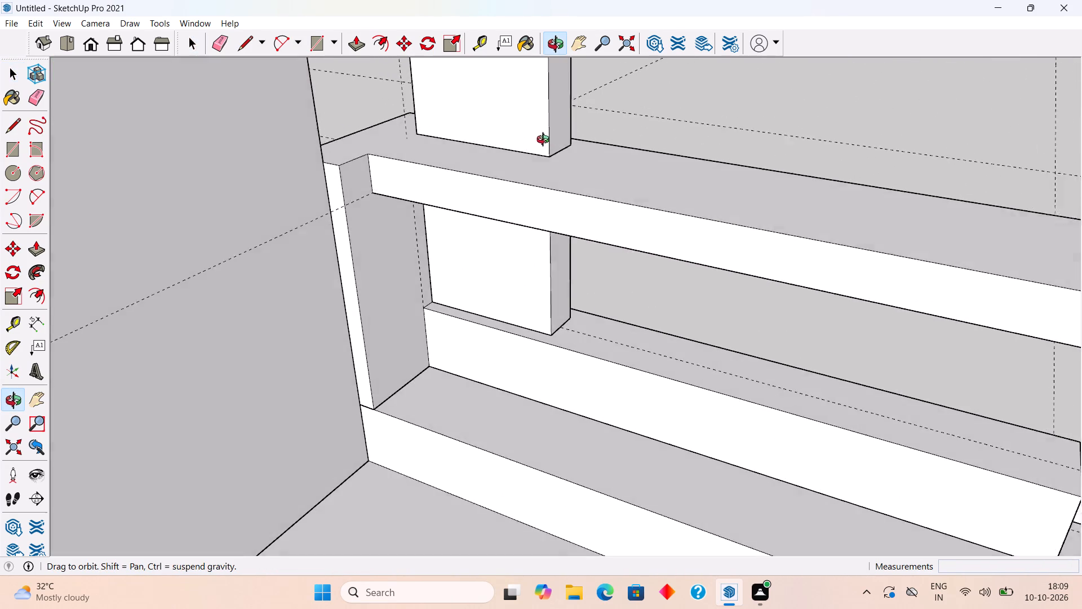
middle_drag(546, 141, 511, 149)
scroll(511, 149, down, 11)
click(848, 124)
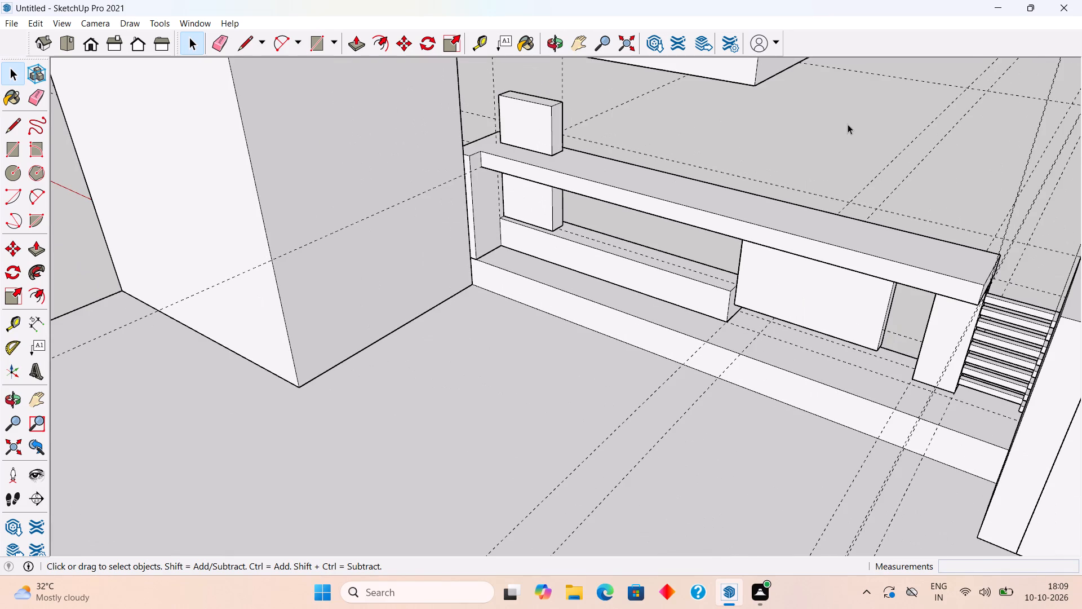
middle_drag(791, 191, 472, 233)
scroll(699, 230, down, 4)
middle_drag(710, 295, 425, 325)
scroll(422, 325, down, 4)
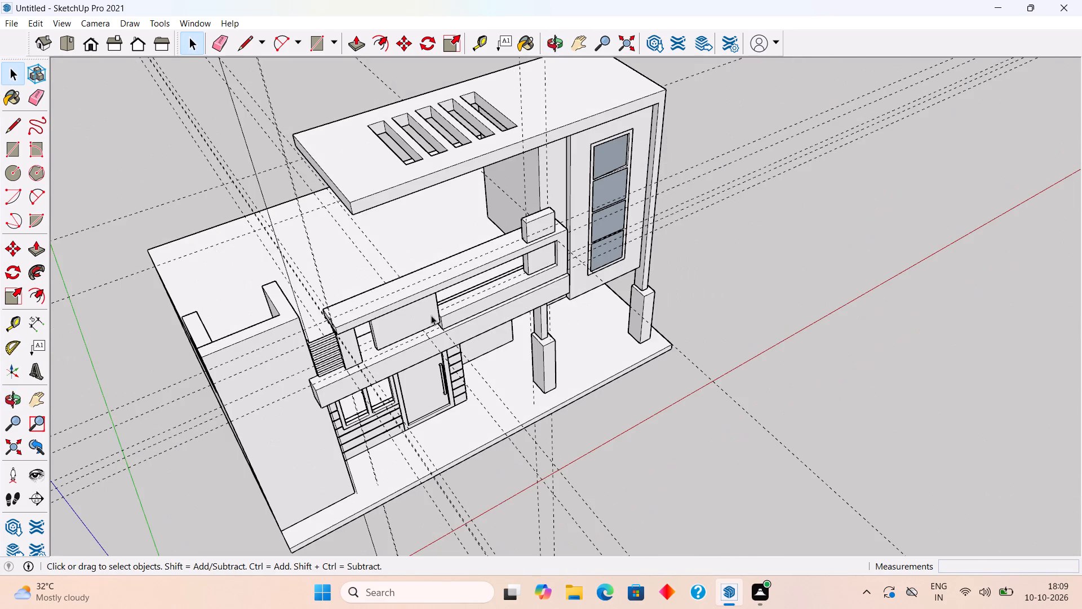
middle_drag(431, 315, 358, 238)
scroll(344, 244, up, 1)
middle_drag(580, 285, 453, 259)
scroll(453, 260, up, 7)
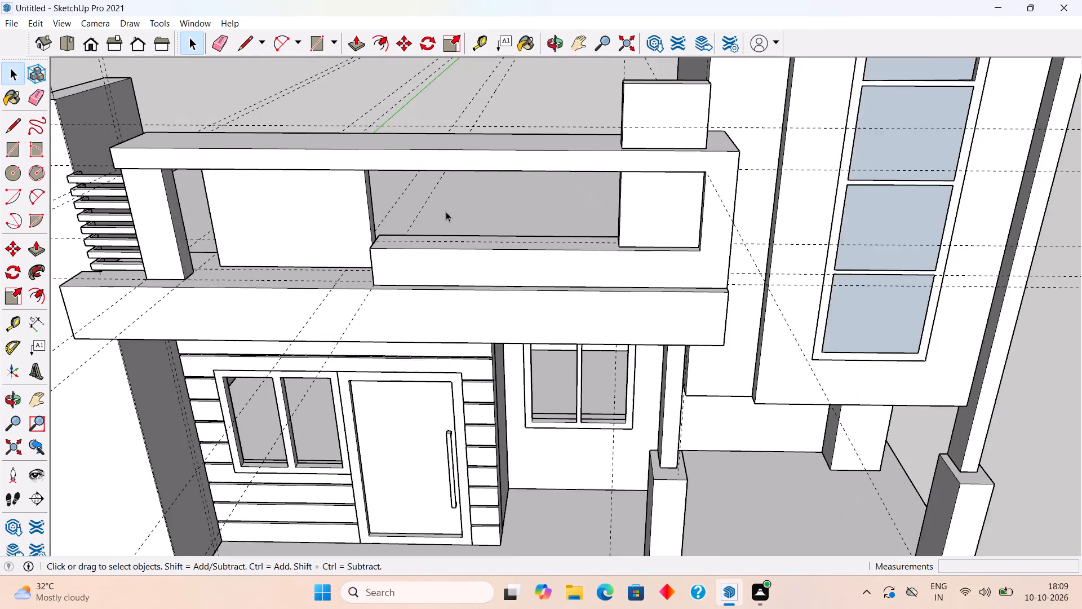
Examine the side face of the panel in the canopy opening, up to where it meets the canopy's underside.
scroll(425, 183, up, 1)
middle_drag(411, 170, 294, 121)
scroll(325, 123, up, 6)
middle_drag(400, 232, 394, 231)
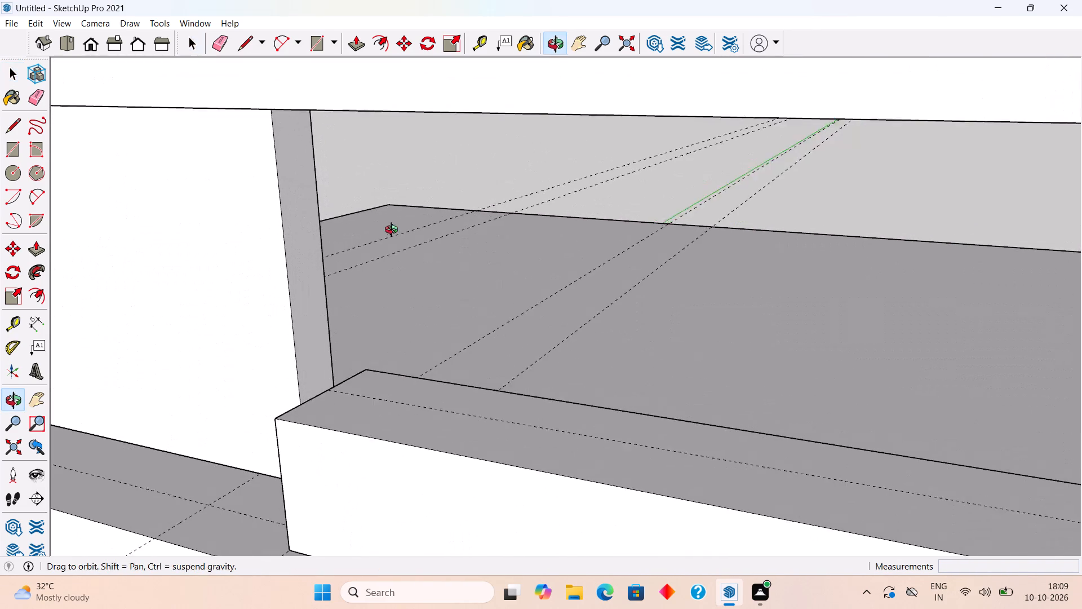
middle_drag(394, 231, 383, 224)
scroll(383, 224, down, 6)
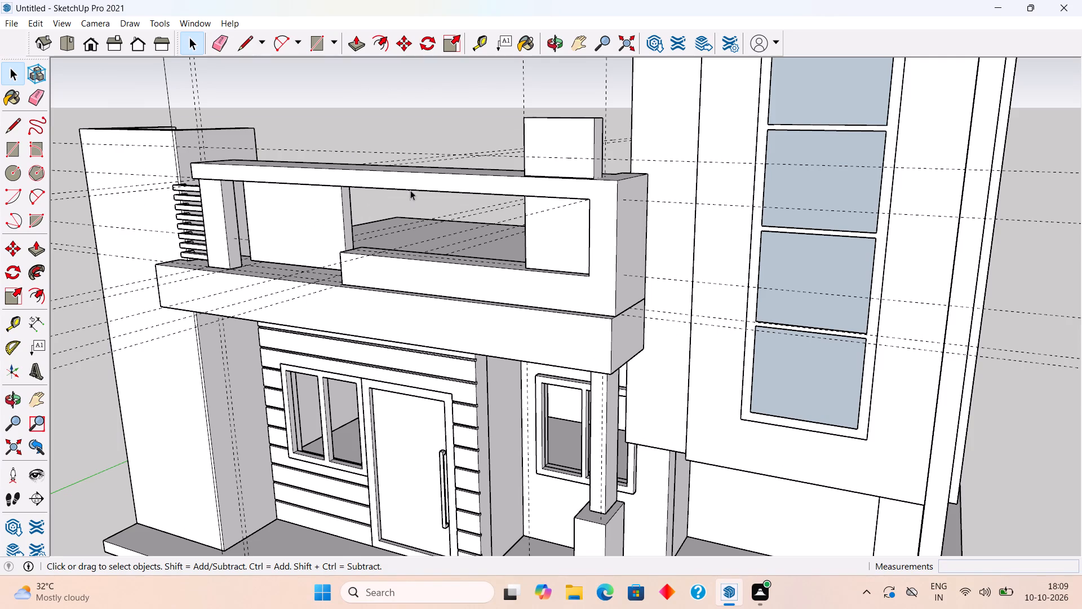
scroll(296, 200, up, 5)
middle_drag(387, 149, 363, 74)
scroll(451, 171, up, 5)
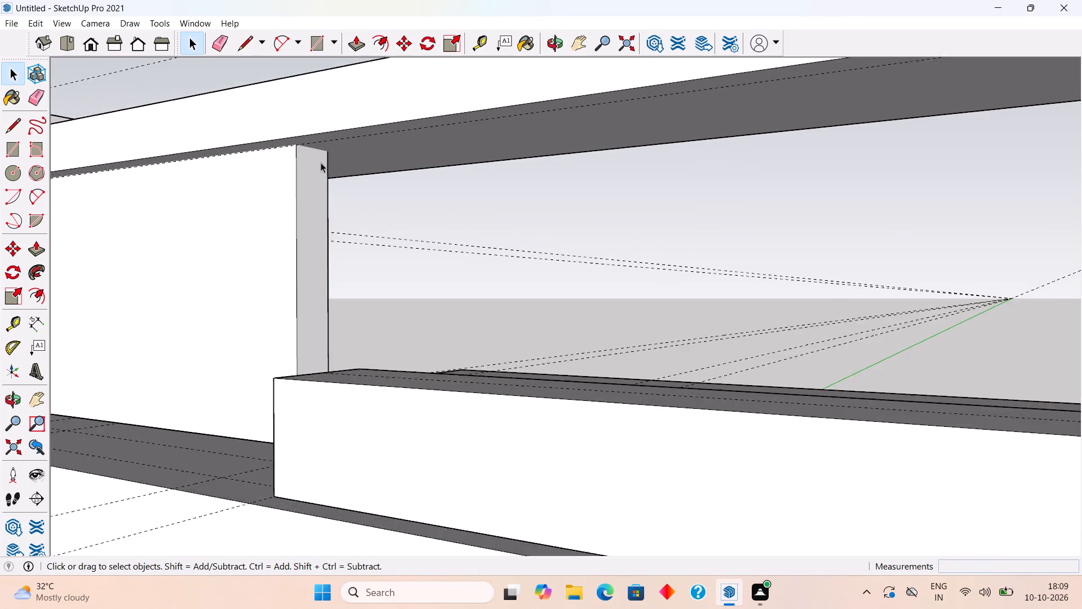
scroll(321, 162, up, 2)
middle_drag(315, 155, 227, 191)
scroll(303, 222, up, 2)
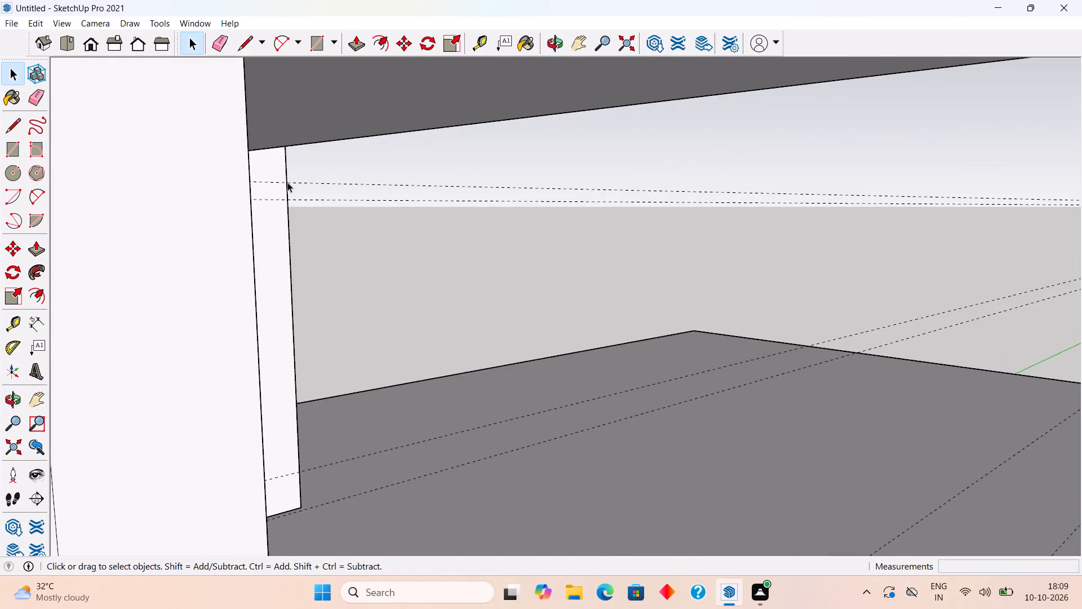
scroll(287, 182, down, 2)
scroll(206, 148, down, 2)
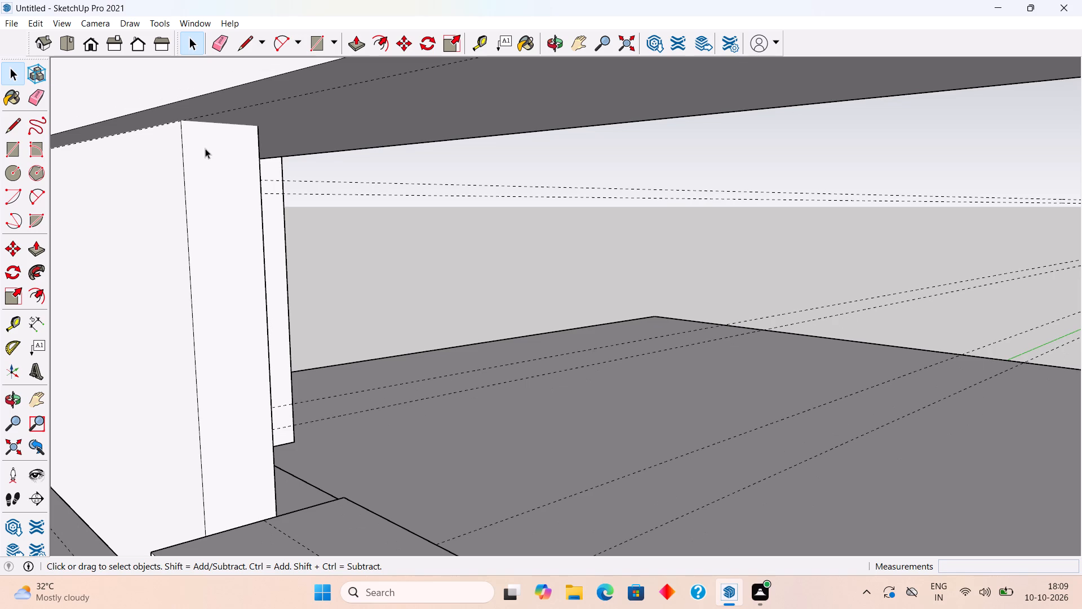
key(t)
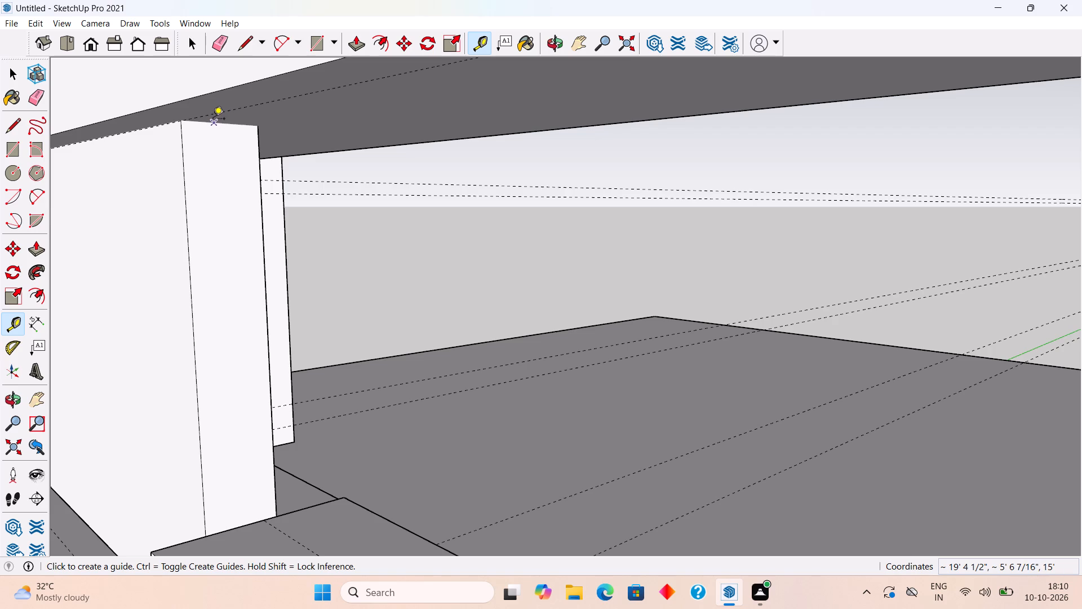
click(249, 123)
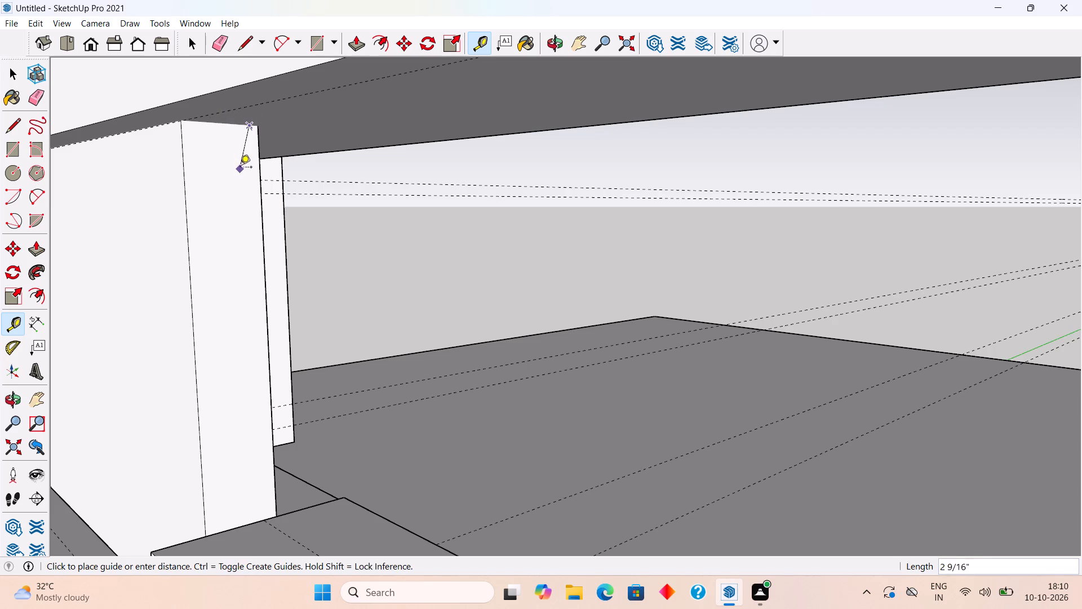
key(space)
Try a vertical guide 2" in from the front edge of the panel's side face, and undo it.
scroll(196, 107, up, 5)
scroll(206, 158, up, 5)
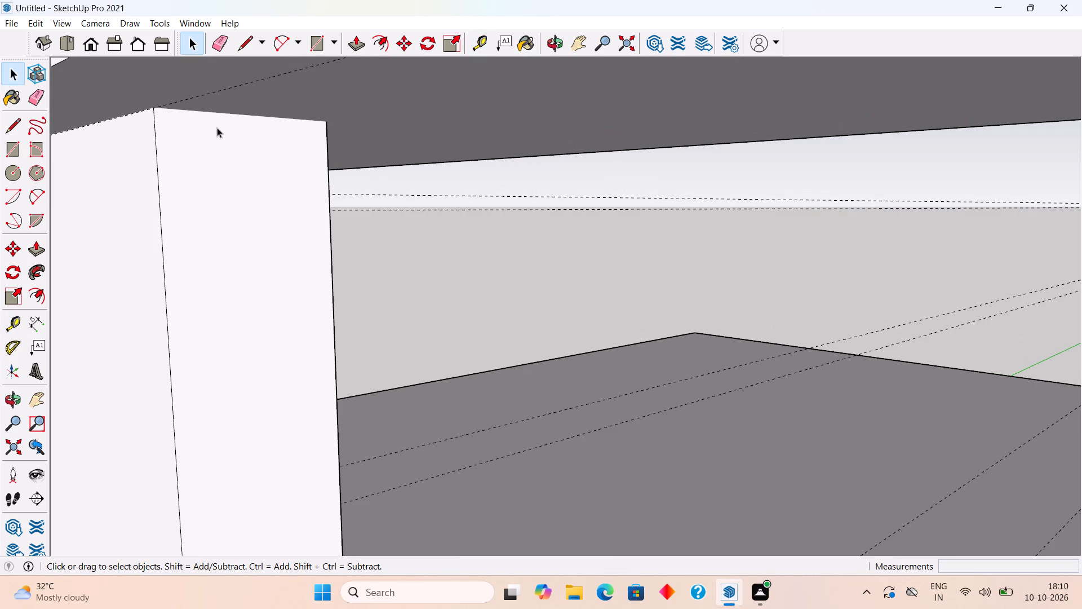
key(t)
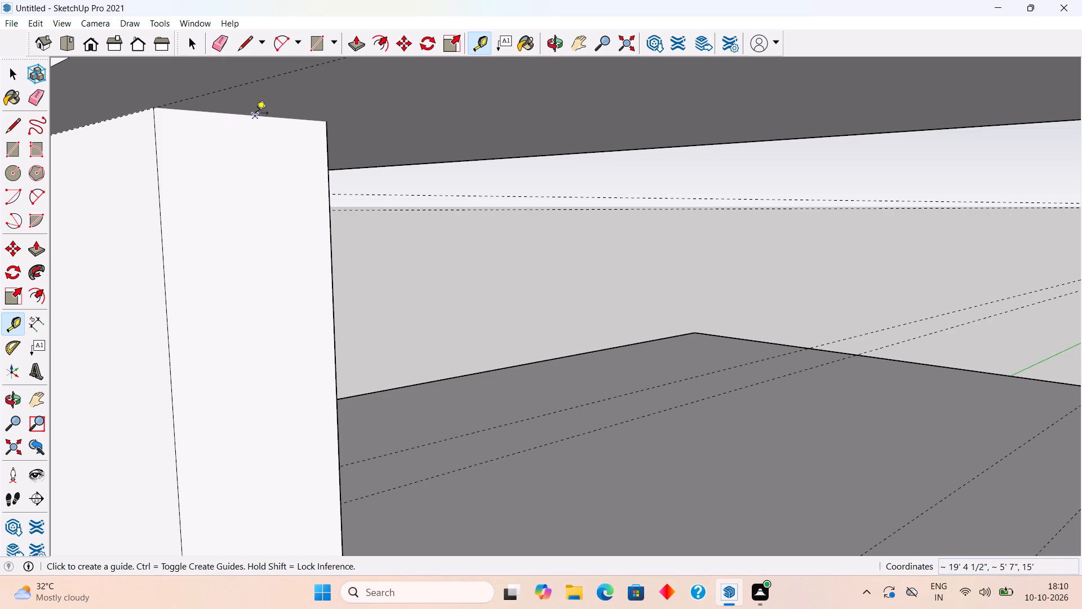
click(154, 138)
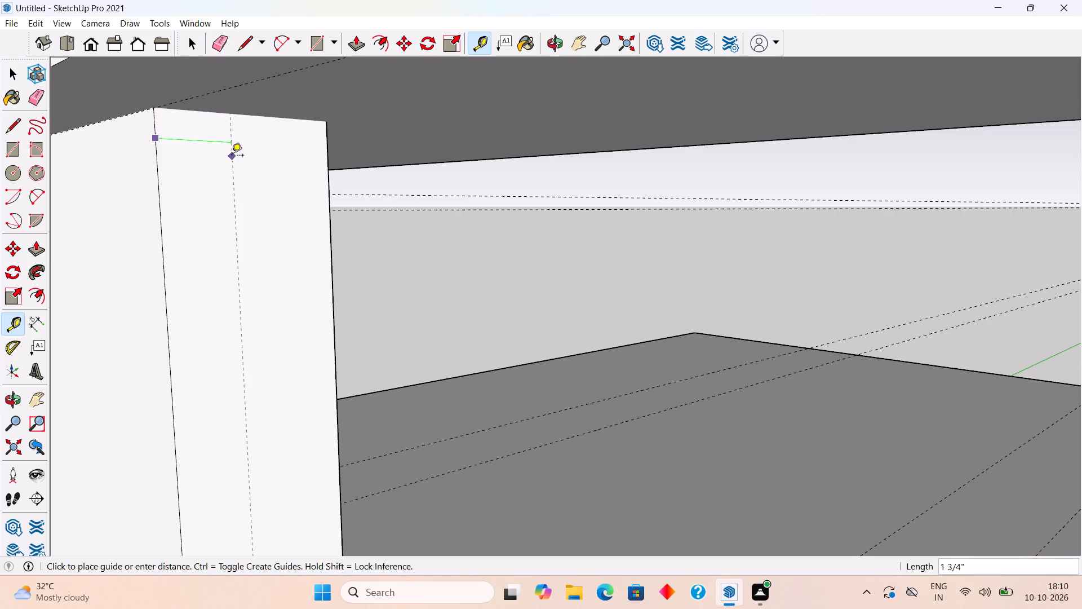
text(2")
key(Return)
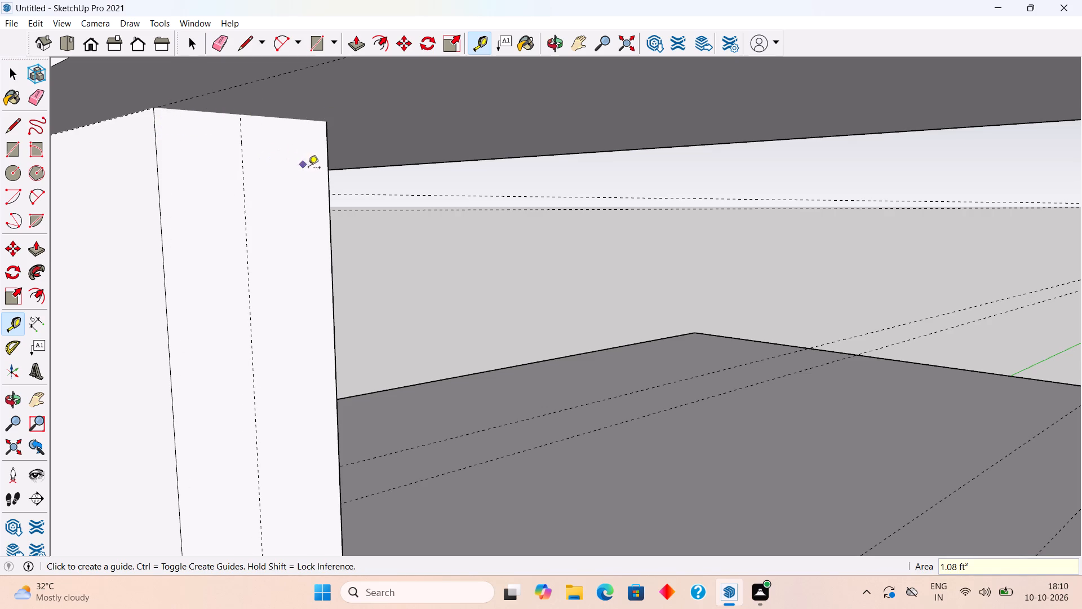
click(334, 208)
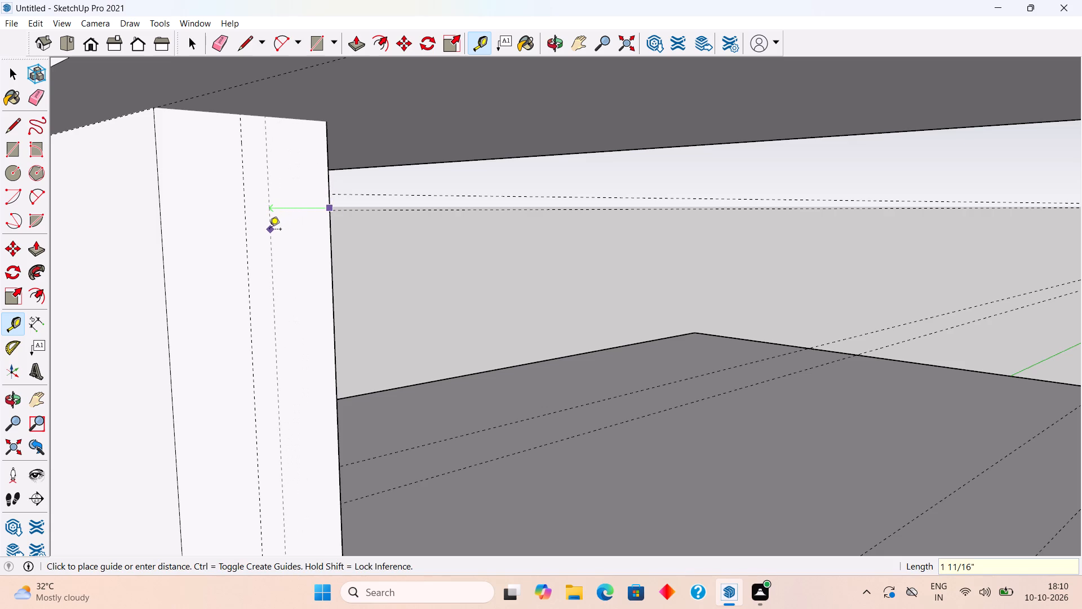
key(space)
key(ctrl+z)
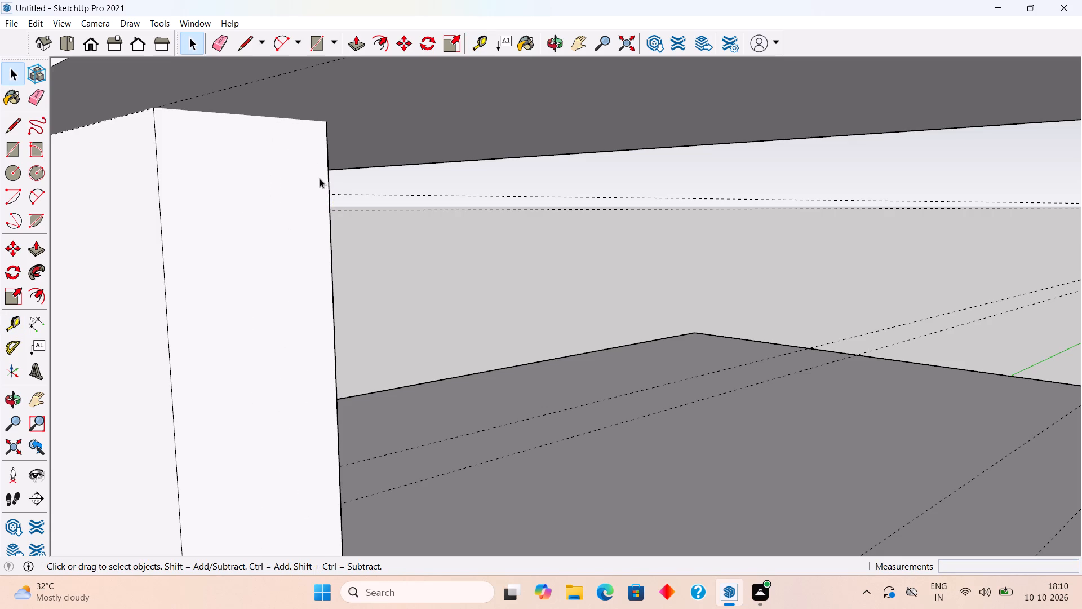
Place a vertical guide on the panel's side face, 2" in from its rear edge.
key(t)
drag(329, 163, 326, 153)
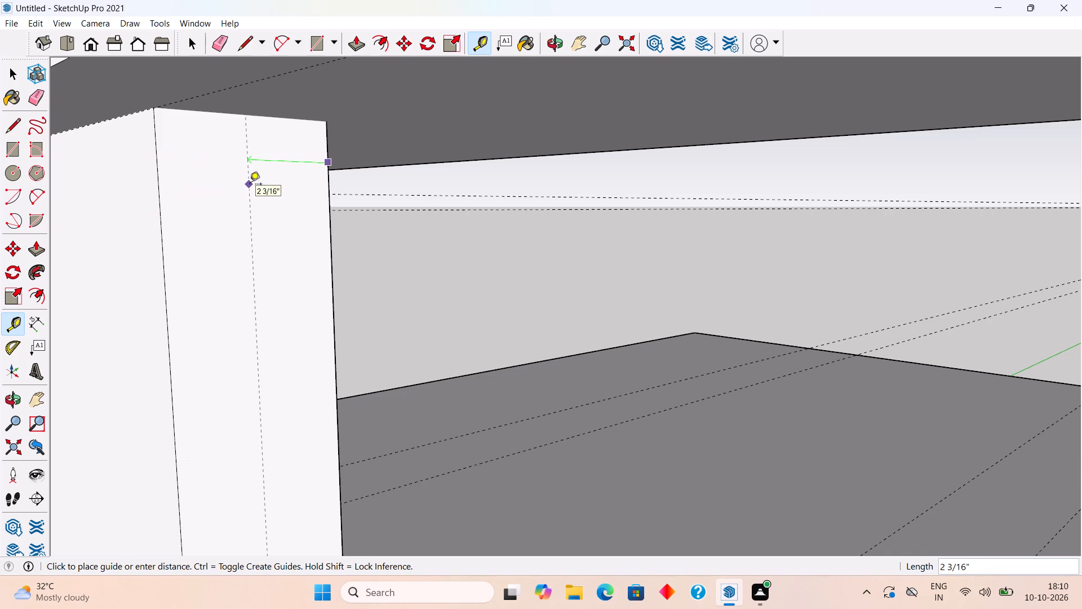
text(2")
key(Return)
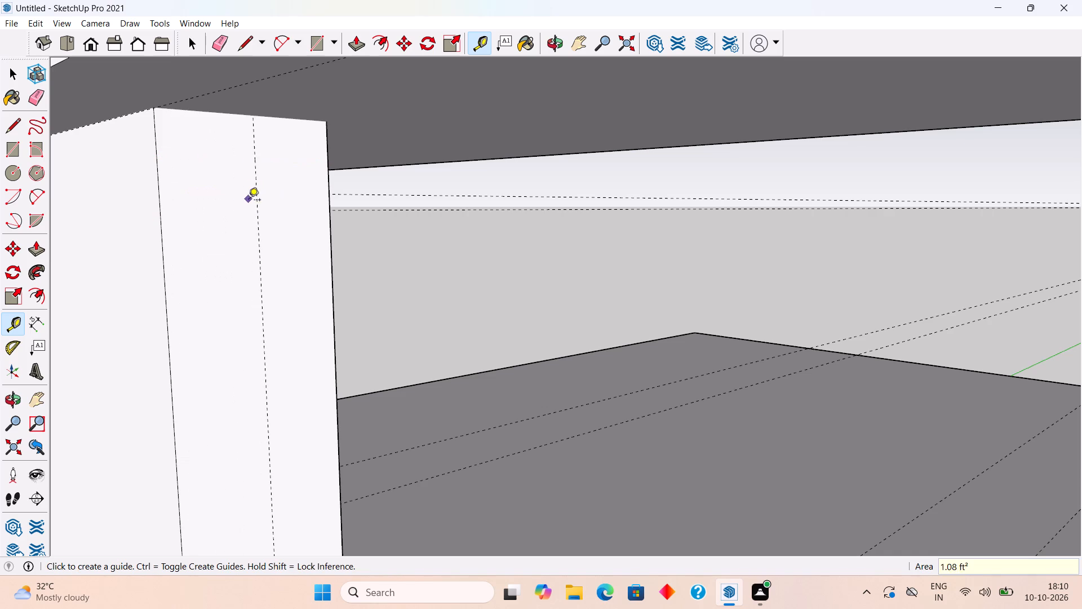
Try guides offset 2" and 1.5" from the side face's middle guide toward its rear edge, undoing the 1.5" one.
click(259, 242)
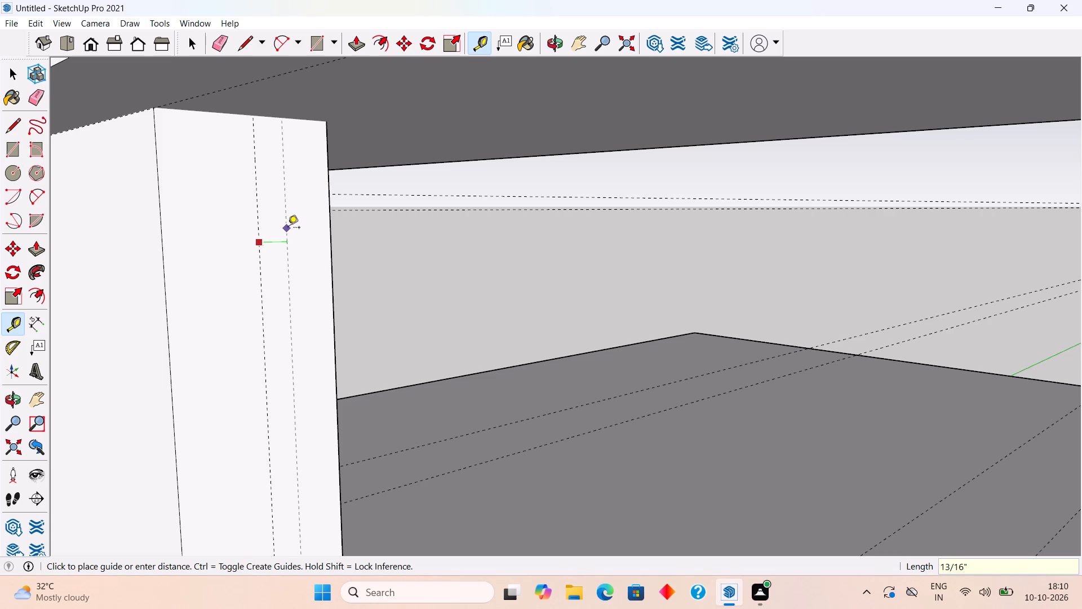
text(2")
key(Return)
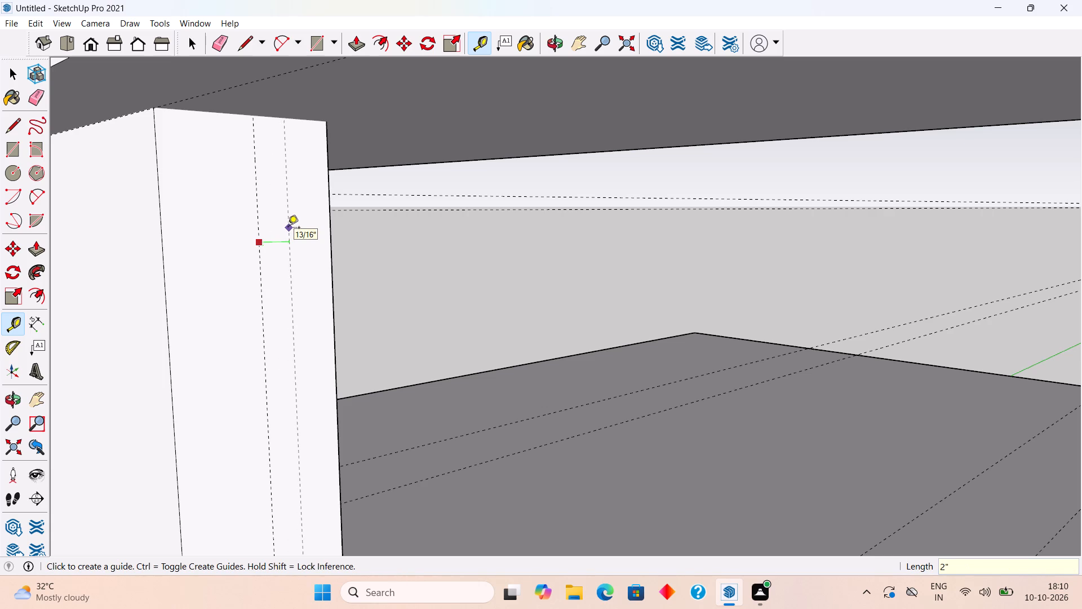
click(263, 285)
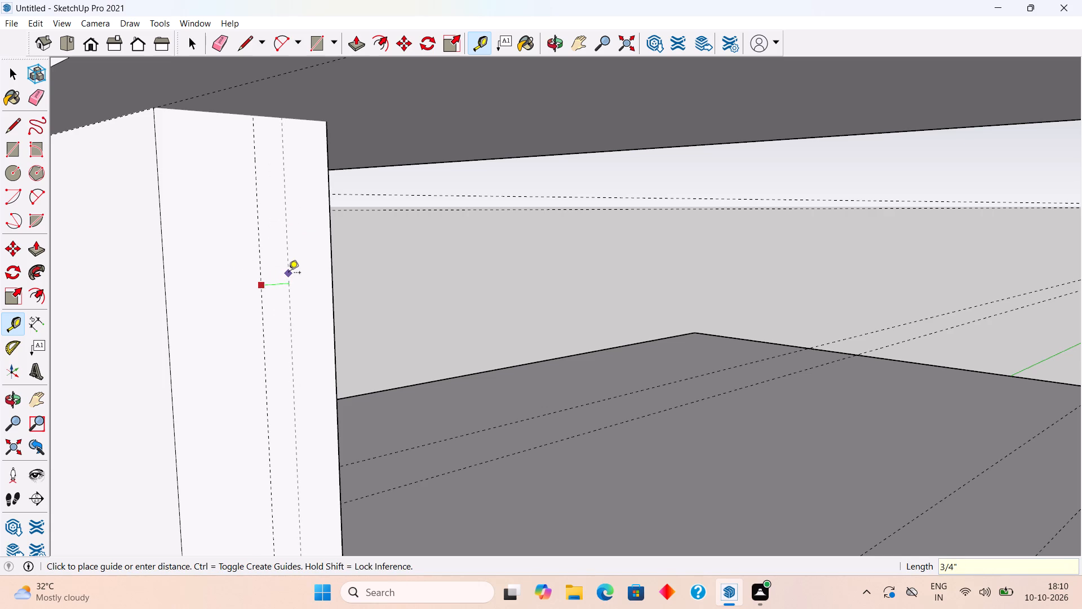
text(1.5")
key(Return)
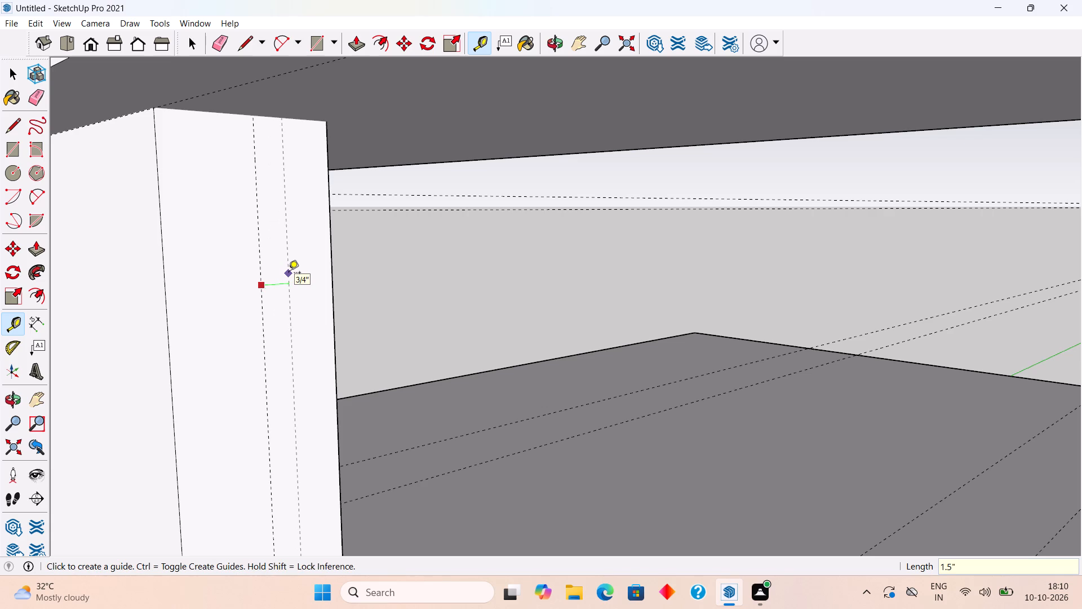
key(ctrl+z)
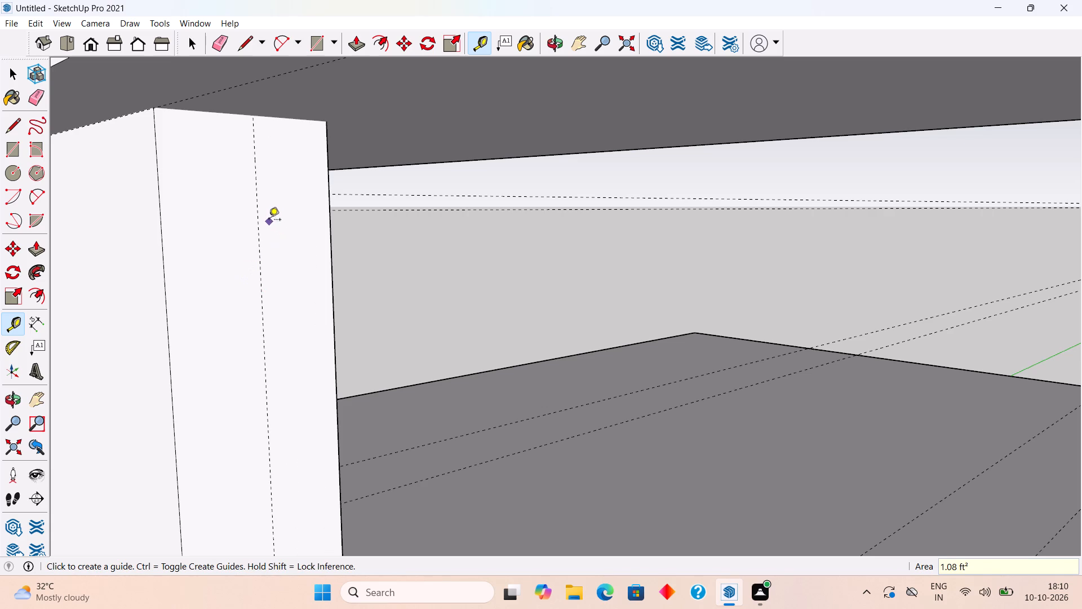
Place two vertical guides on the panel's side face, 1.2" to either side of the middle guide.
click(258, 211)
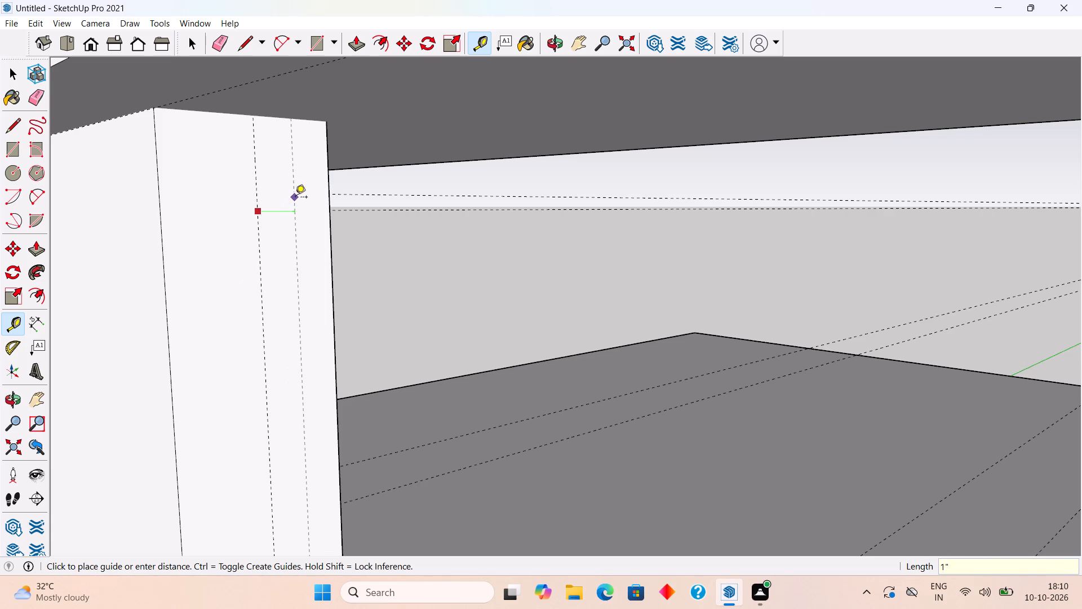
text(1.2")
key(Return)
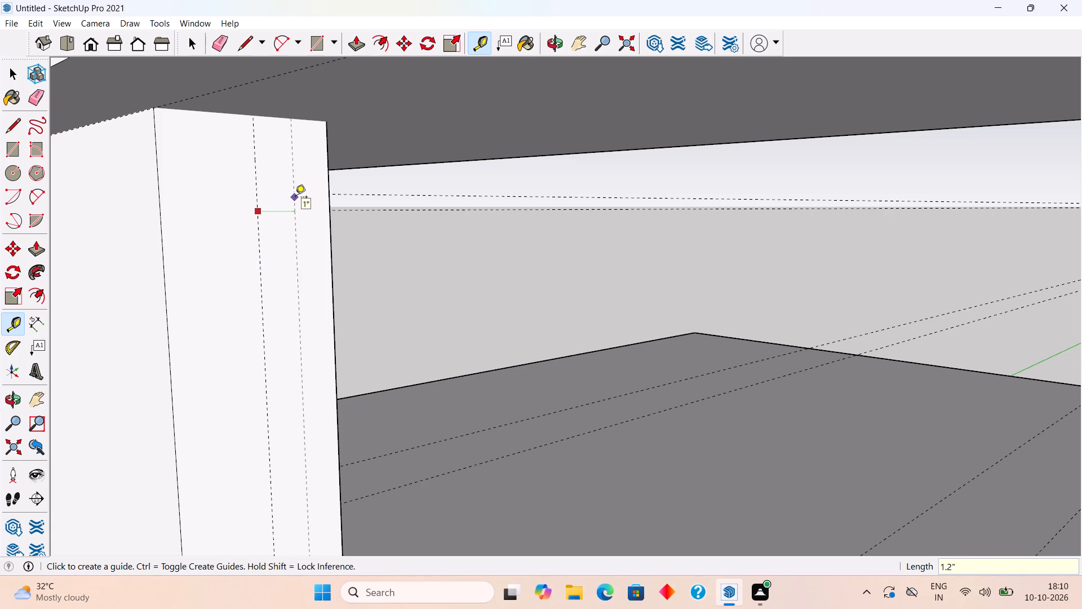
click(258, 215)
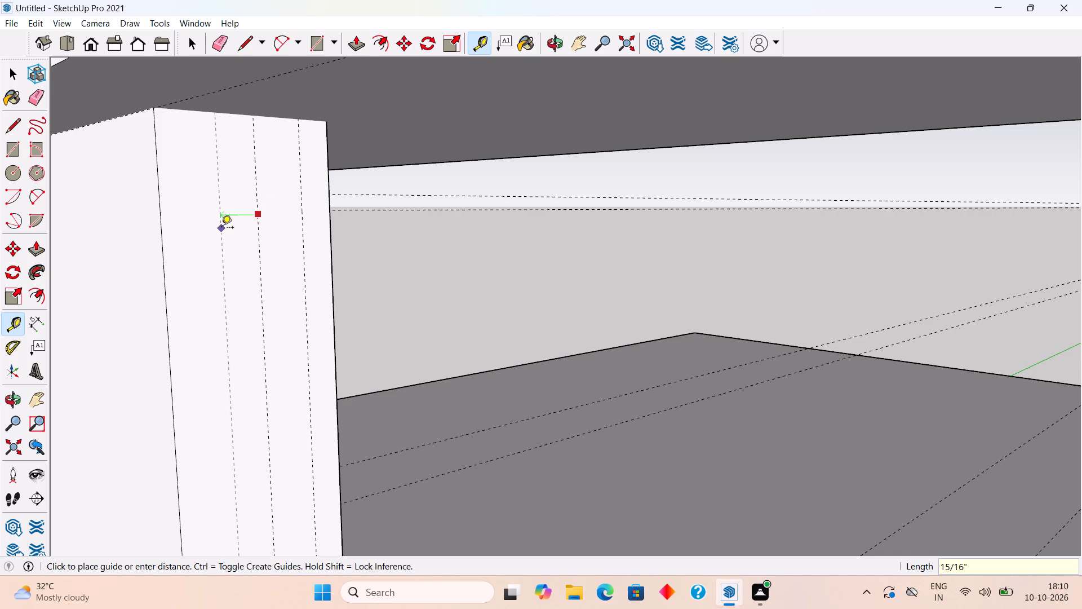
key(2)
key(BackSpace)
text(1.2")
key(Return)
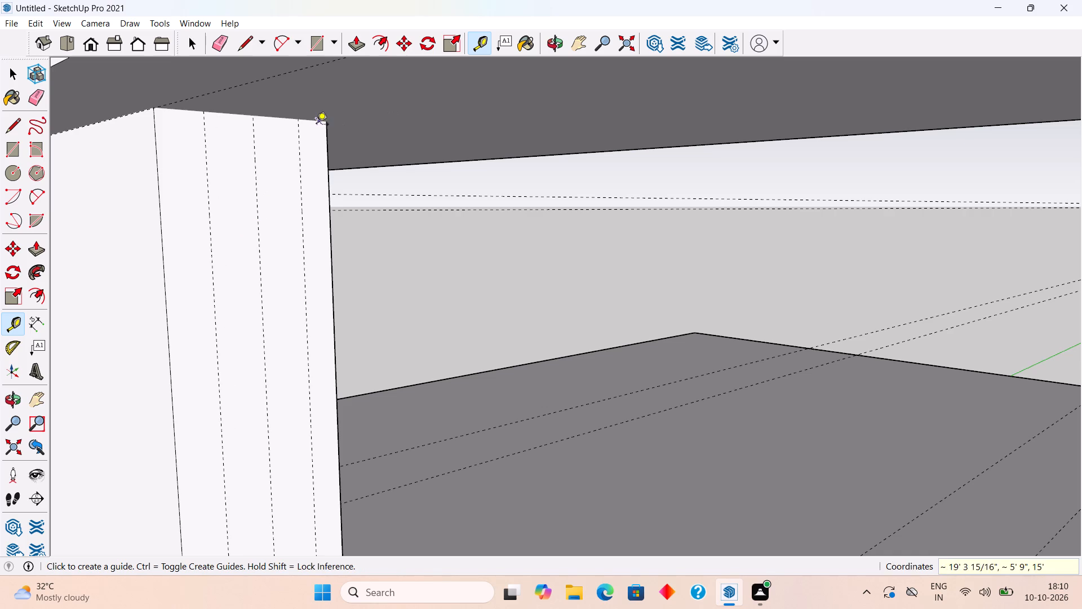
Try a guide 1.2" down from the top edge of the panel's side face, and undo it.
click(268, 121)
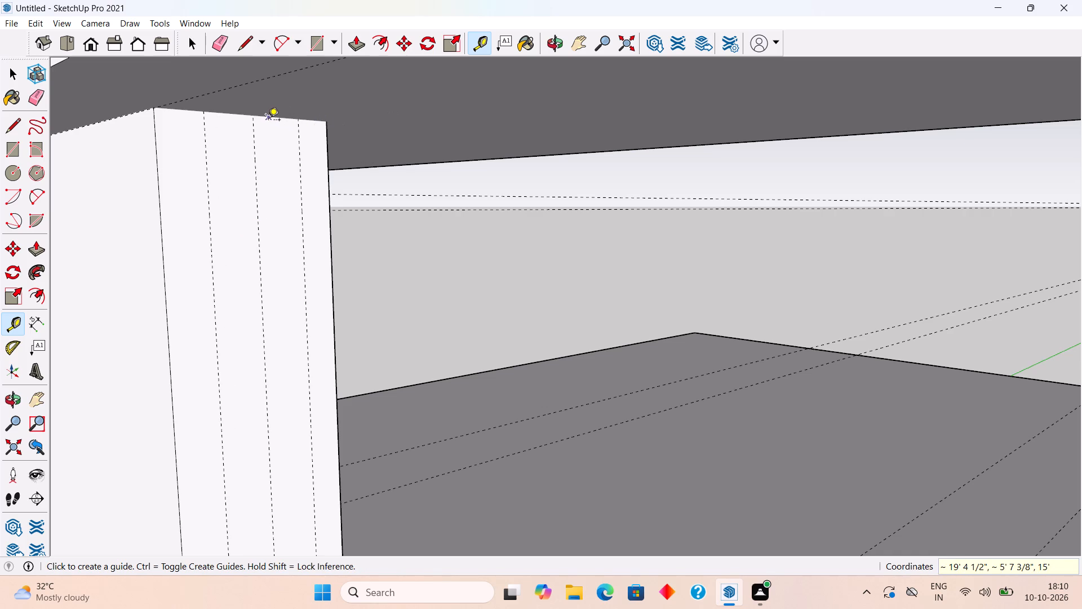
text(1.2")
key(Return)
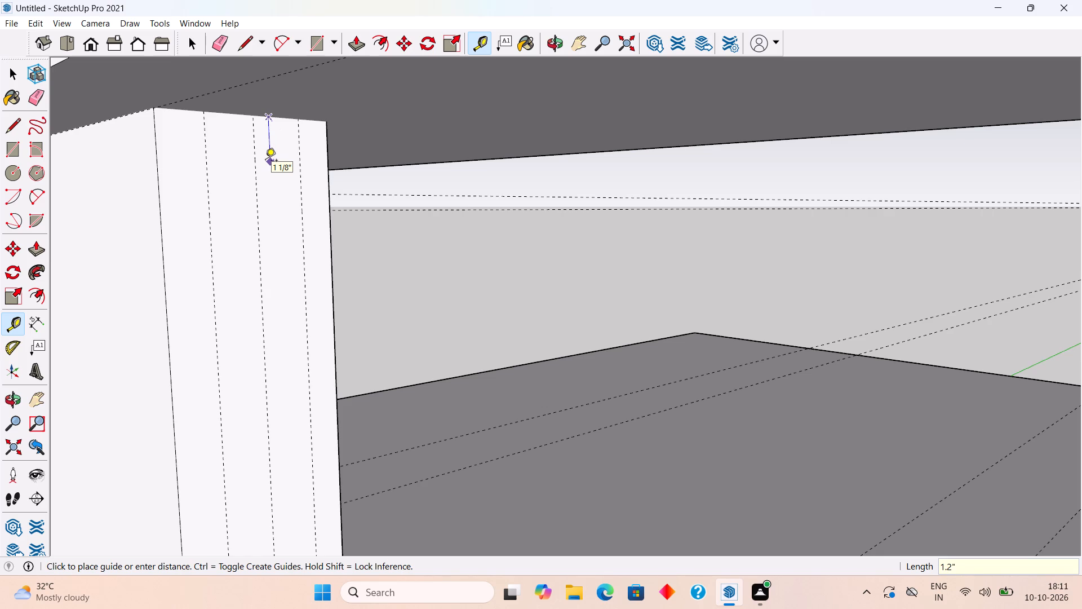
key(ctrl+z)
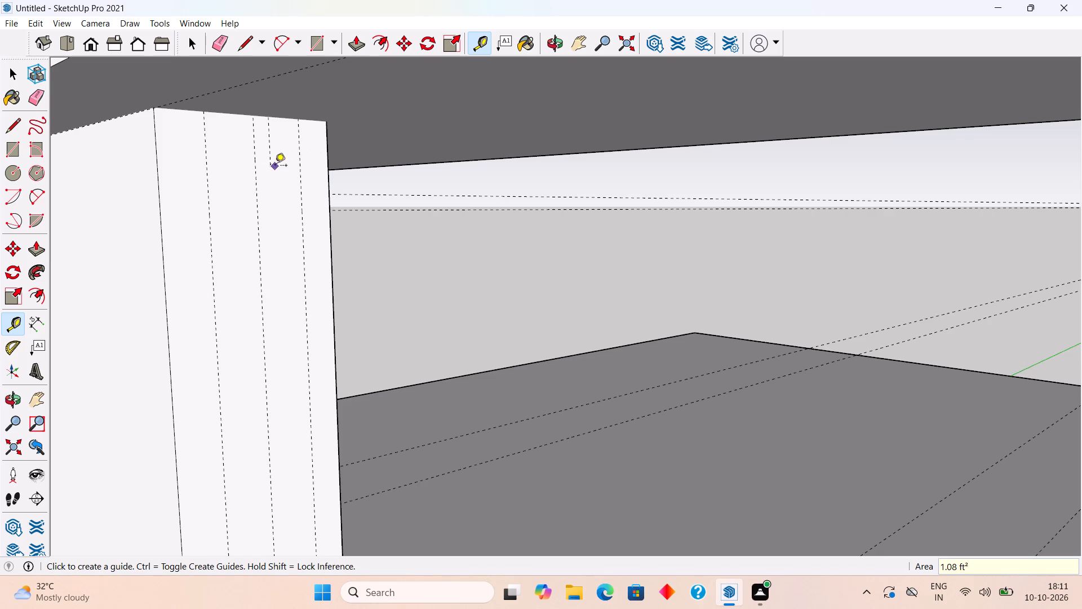
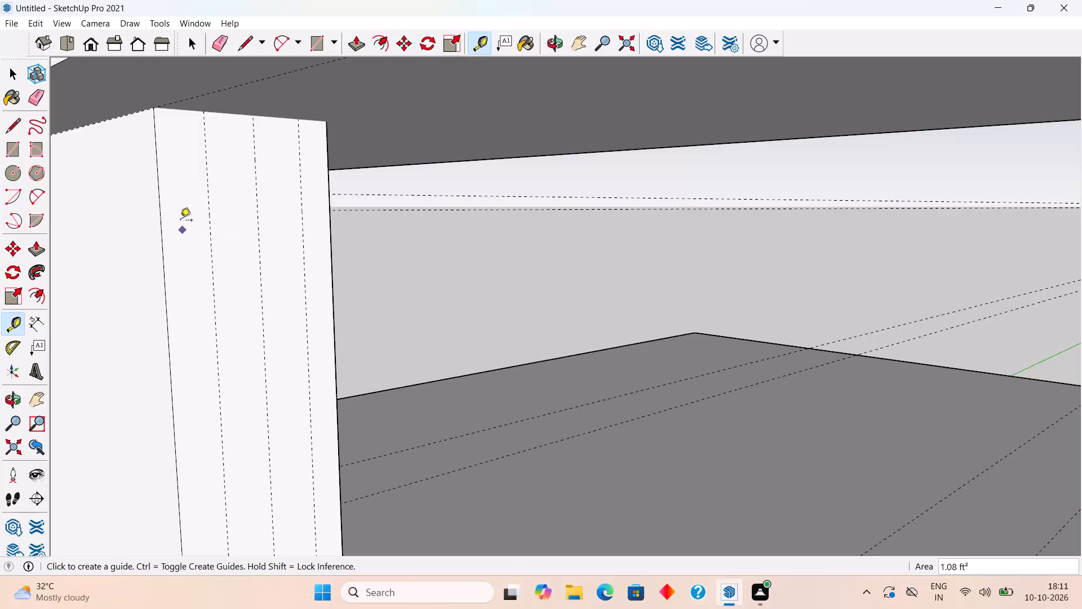
Draw a line along the top edge of the panel's side face, from its front corner to its rear corner.
click(233, 109)
key(space)
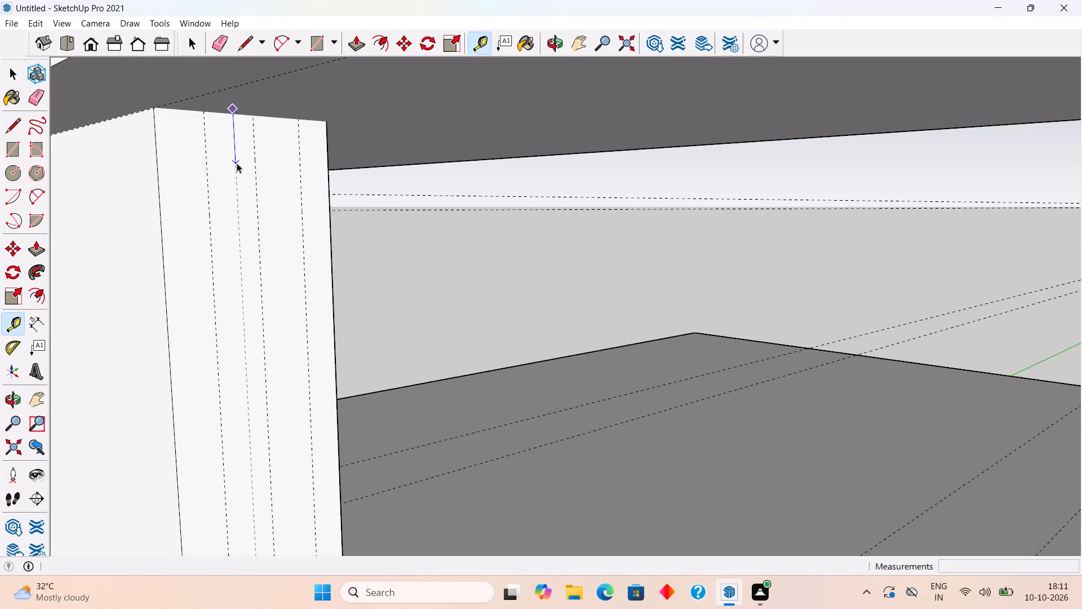
scroll(329, 131, up, 1)
key(l)
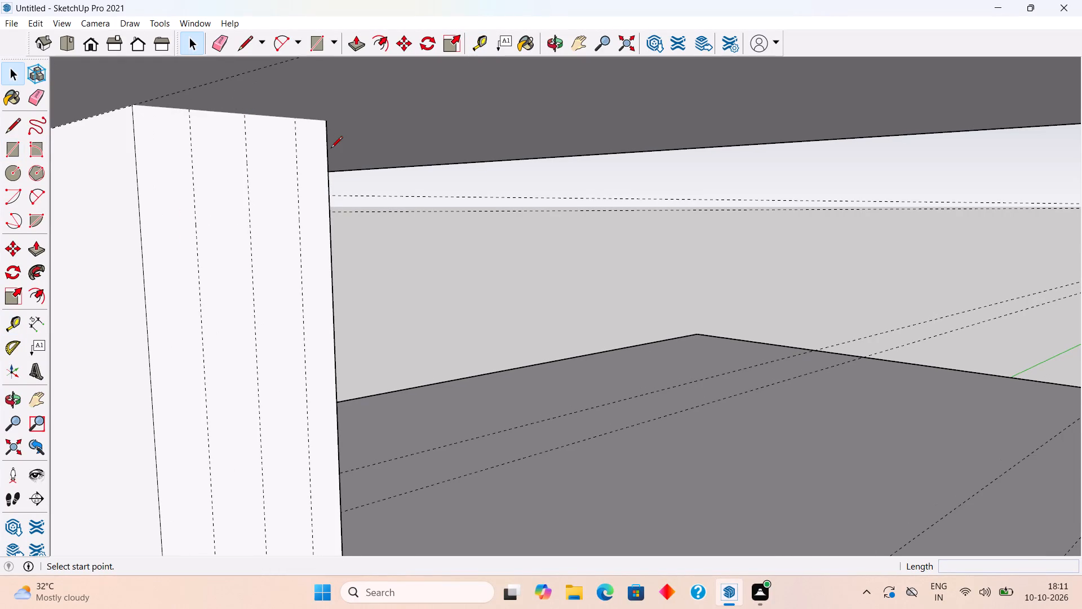
click(135, 103)
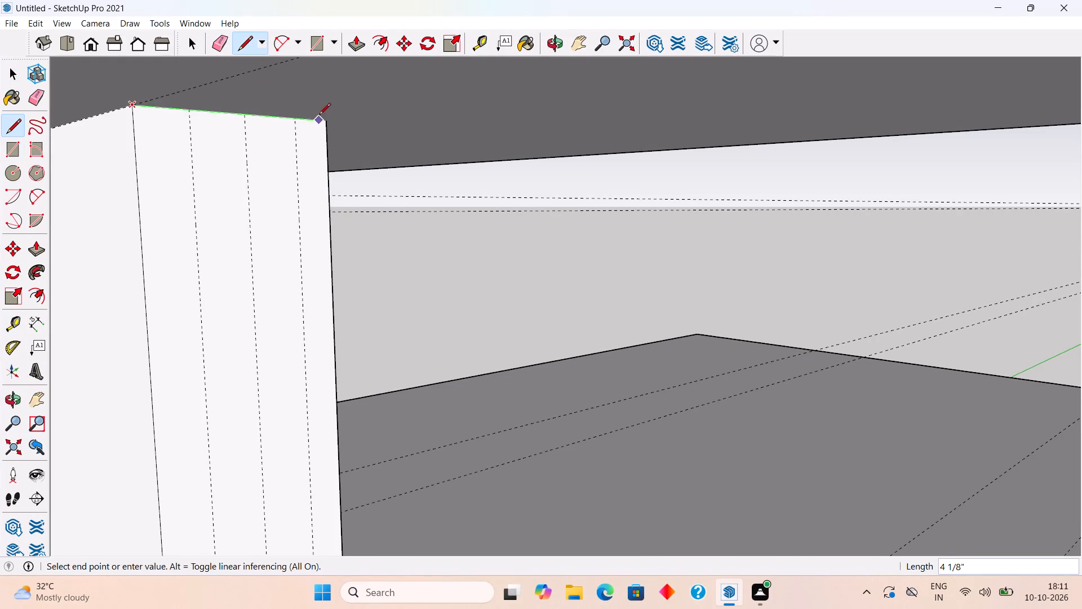
click(327, 118)
key(space)
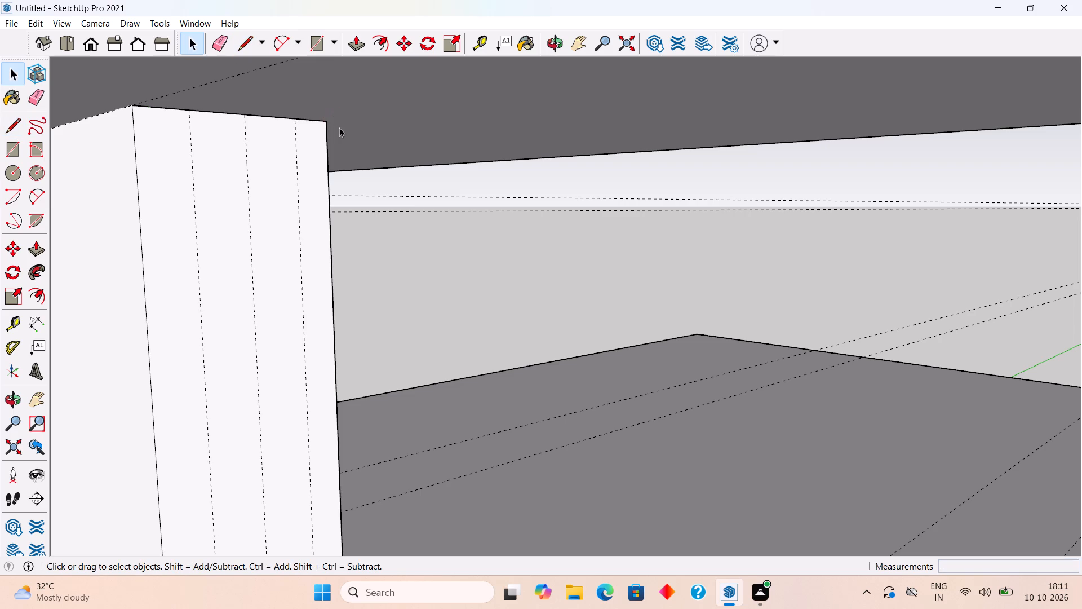
Place two horizontal guides on the panel's side face, 1.2" below the top edge and 2.4" below that guide.
key(t)
click(213, 114)
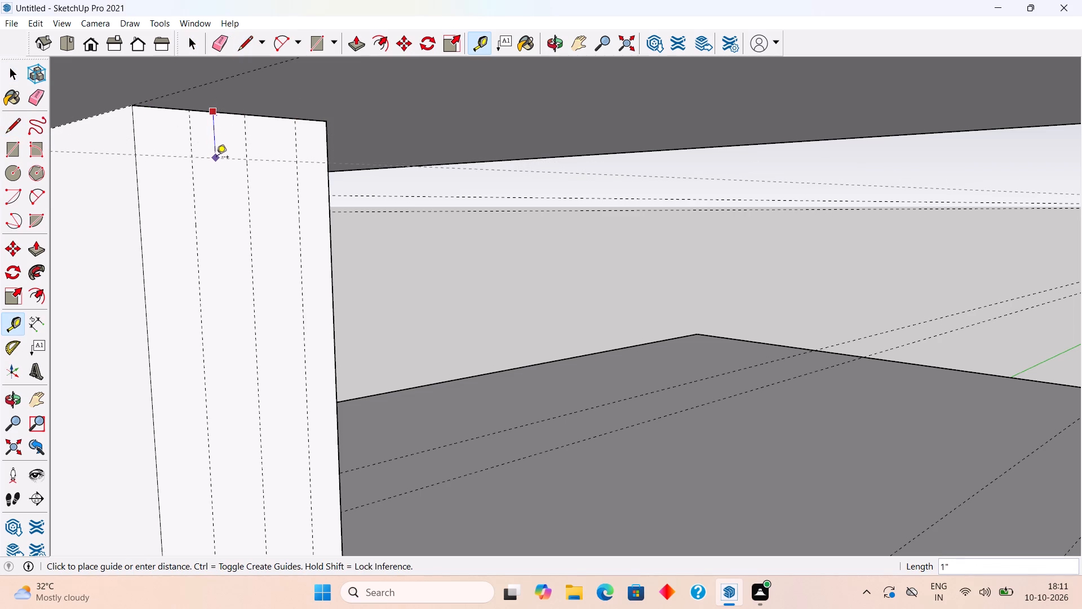
text(1.2")
key(Return)
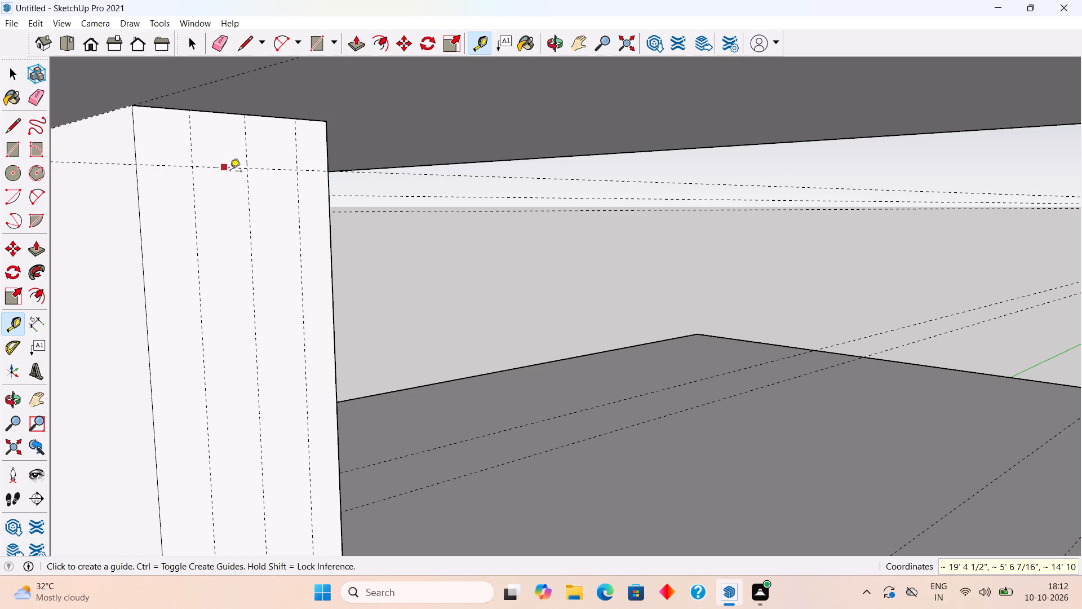
click(239, 169)
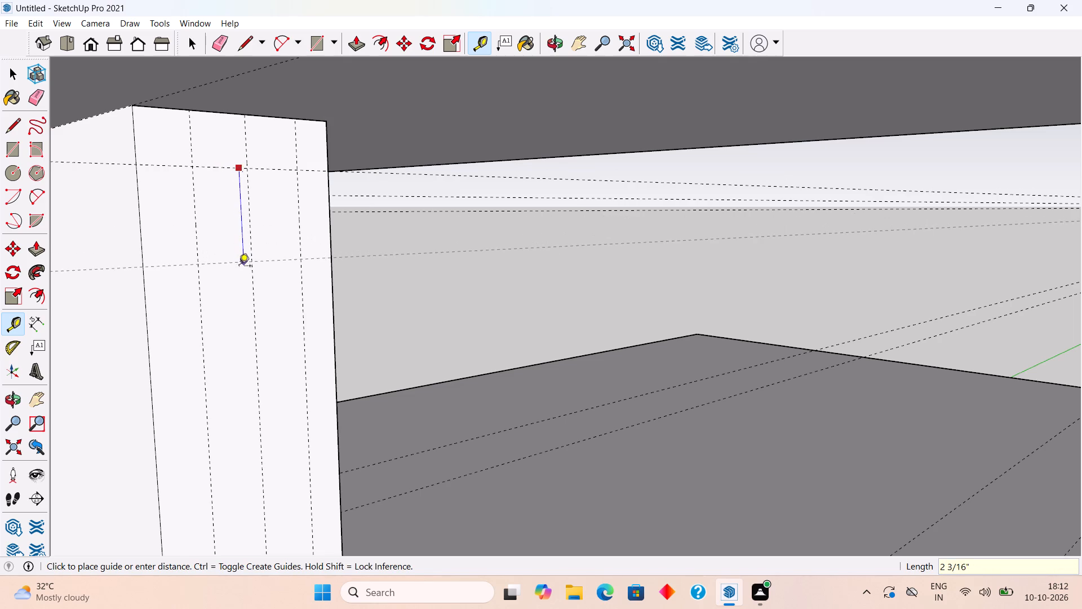
text(2.4")
key(Return)
key(space)
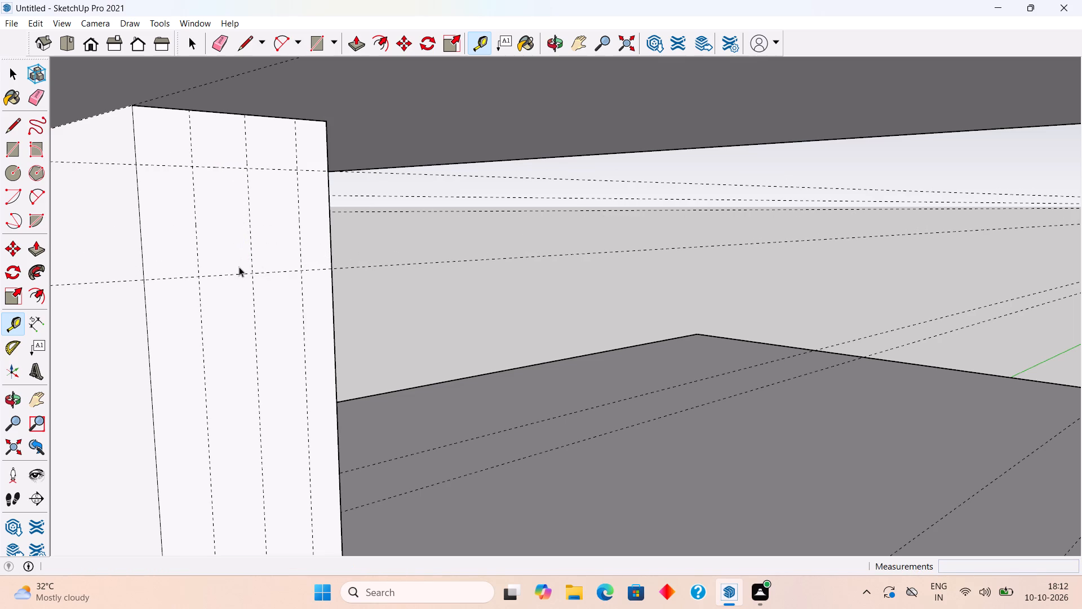
Draw a rectangle on the panel's side face between the two horizontal guides and the two outer vertical guides.
text(r)
click(194, 165)
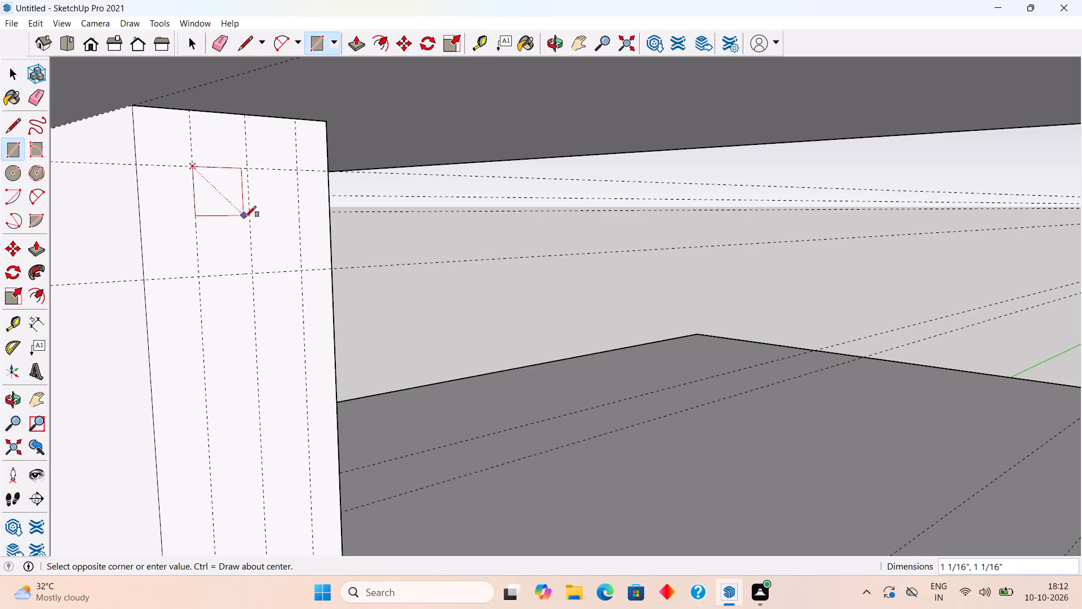
click(299, 273)
click(299, 273)
key(space)
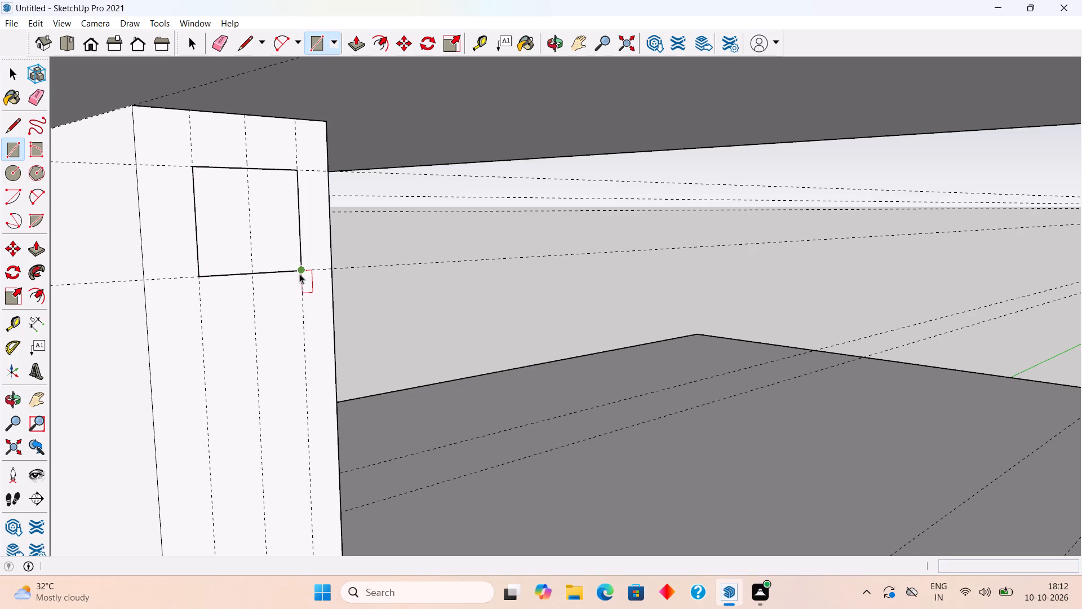
Push/Pull the rectangle 6' 3" across the canopy opening to meet the opposite wall.
key(p)
click(270, 254)
scroll(403, 258, down, 17)
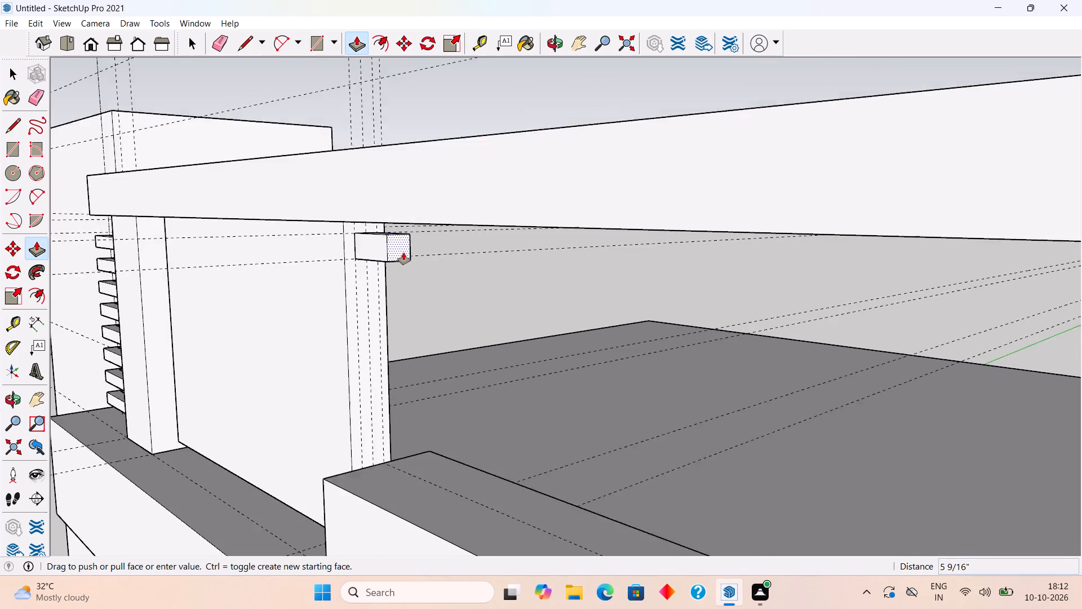
scroll(403, 253, down, 7)
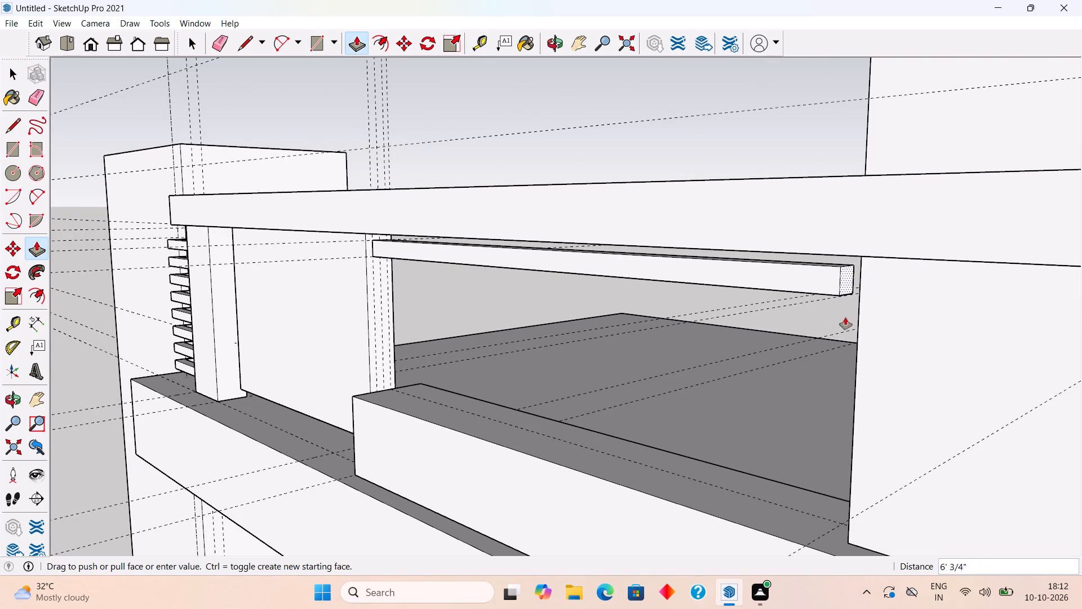
click(859, 319)
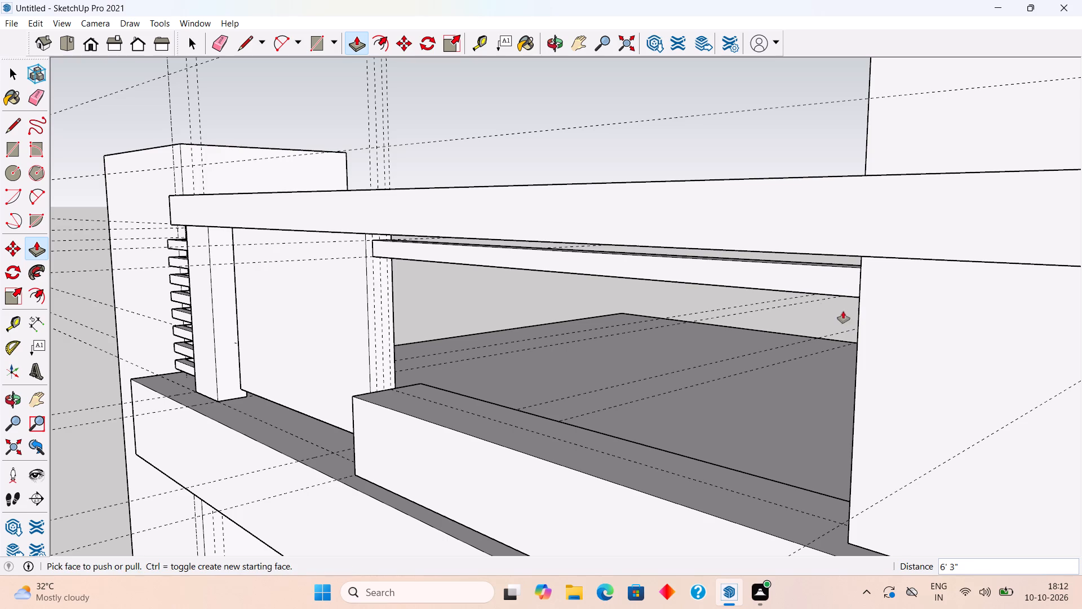
key(space)
Make the whole extruded bar under the canopy into a group.
triple_click(752, 272)
right_click(752, 272)
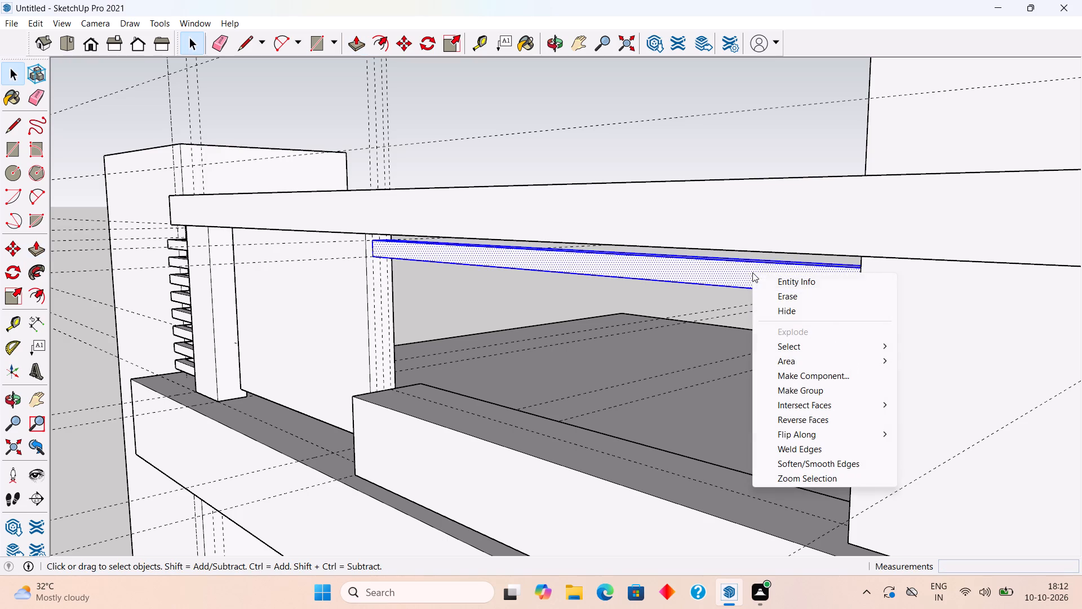
click(792, 386)
click(640, 148)
Inside the bar's group, push the underside face up about 3/4" to thin the bar.
middle_drag(639, 255, 846, 246)
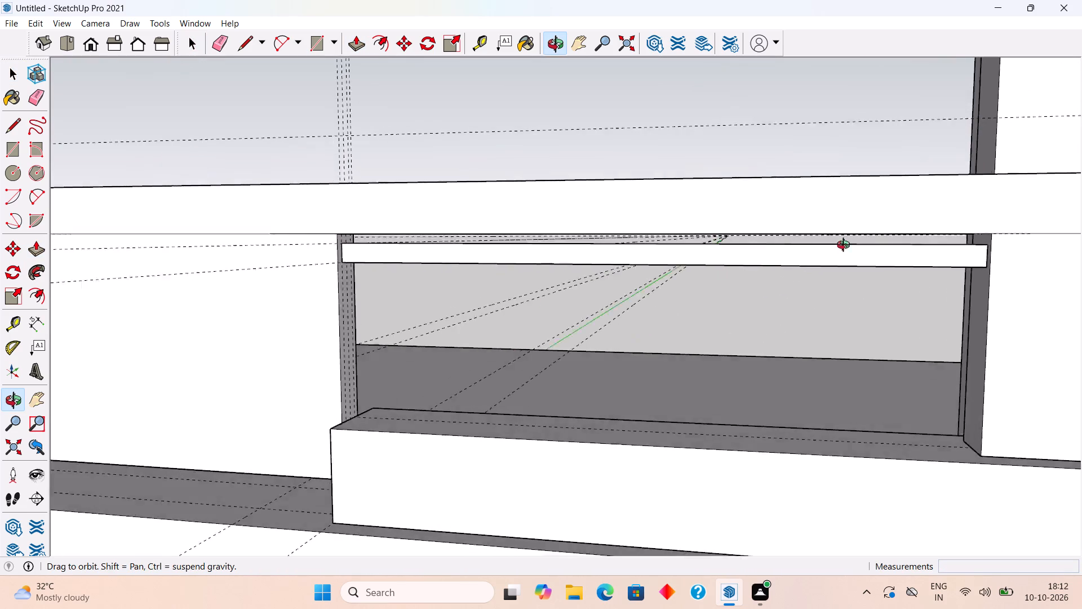
middle_drag(846, 246, 966, 237)
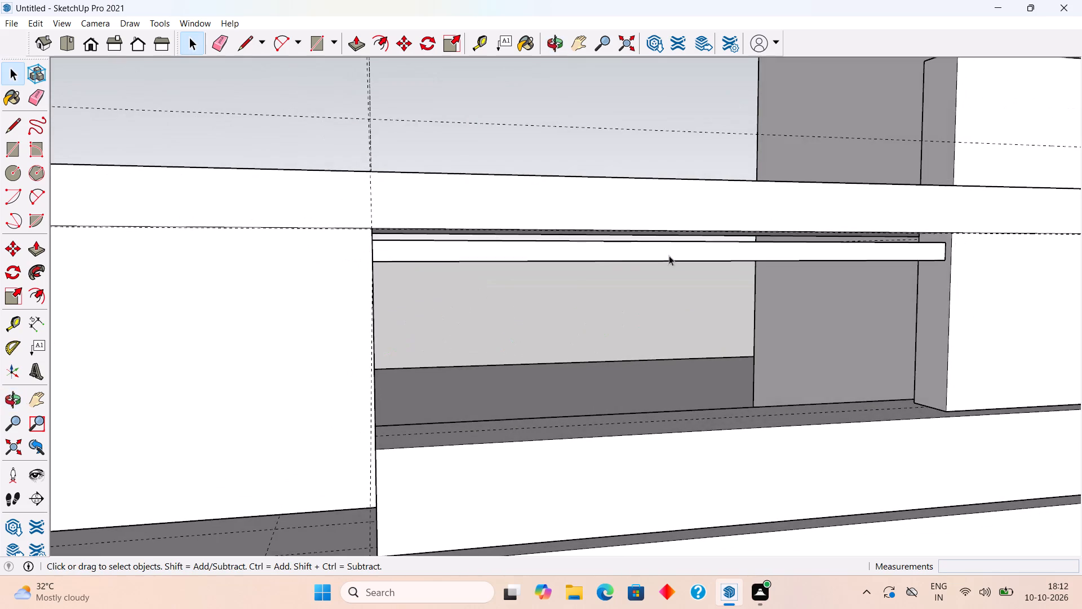
scroll(568, 236, up, 3)
click(538, 263)
middle_drag(540, 240, 536, 169)
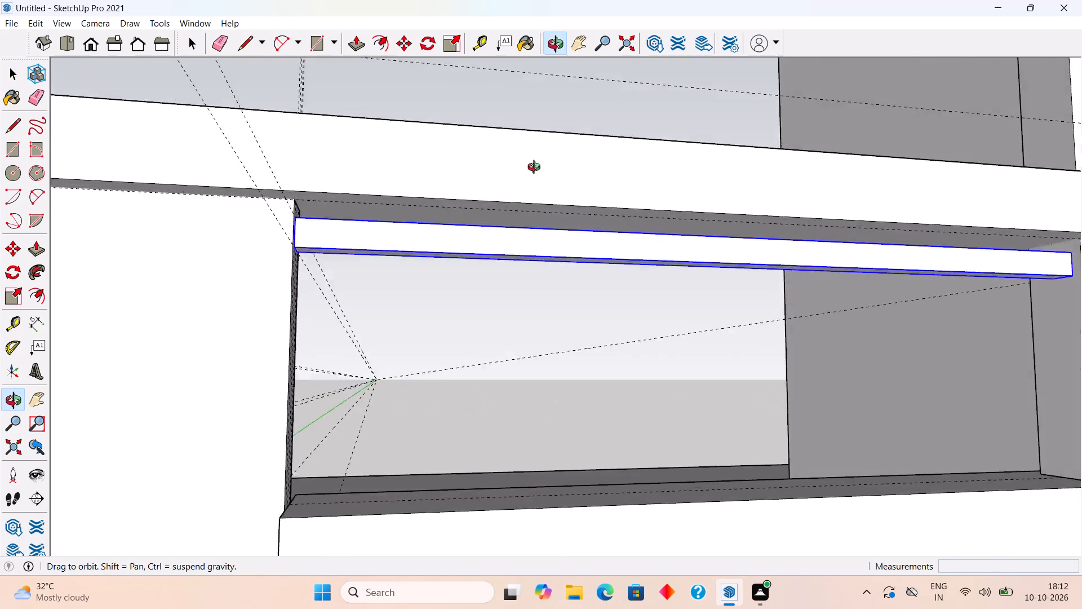
middle_drag(536, 169, 527, 88)
scroll(509, 191, up, 3)
triple_click(502, 263)
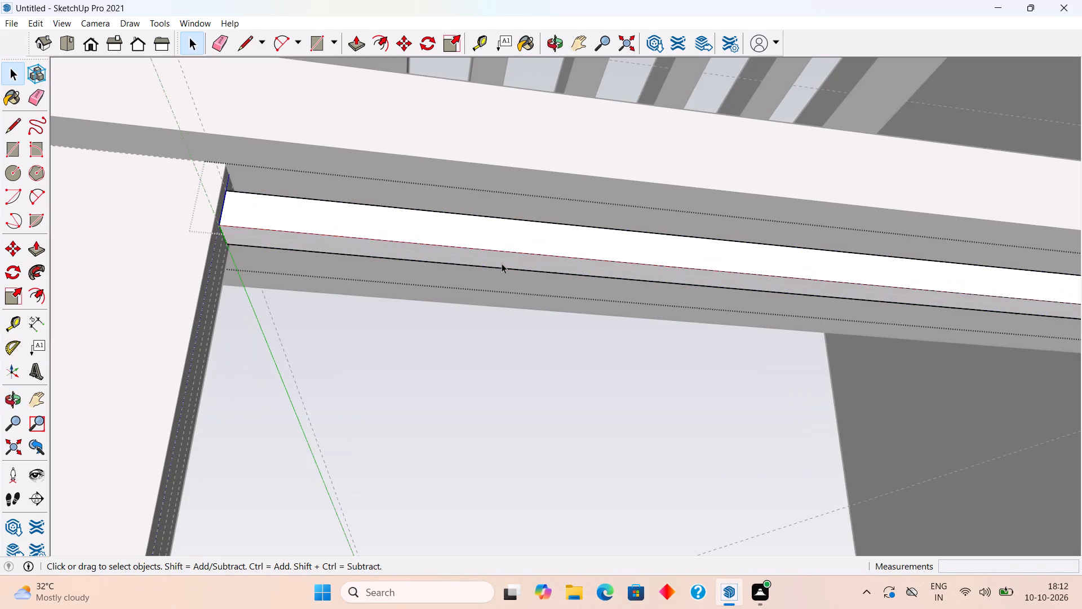
key(p)
click(502, 263)
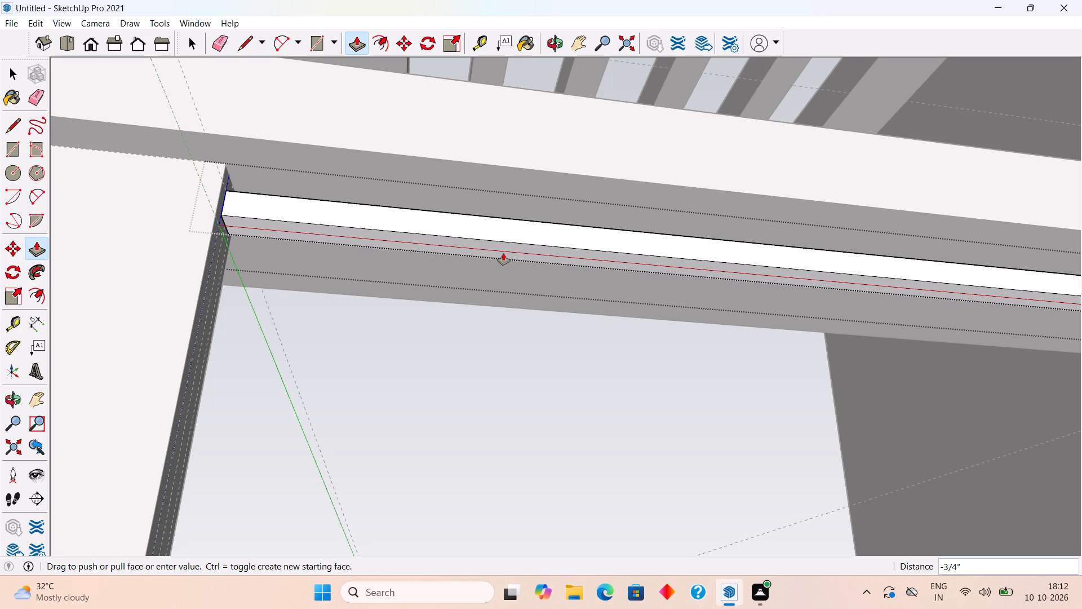
click(503, 253)
middle_drag(479, 324, 477, 363)
scroll(477, 363, down, 9)
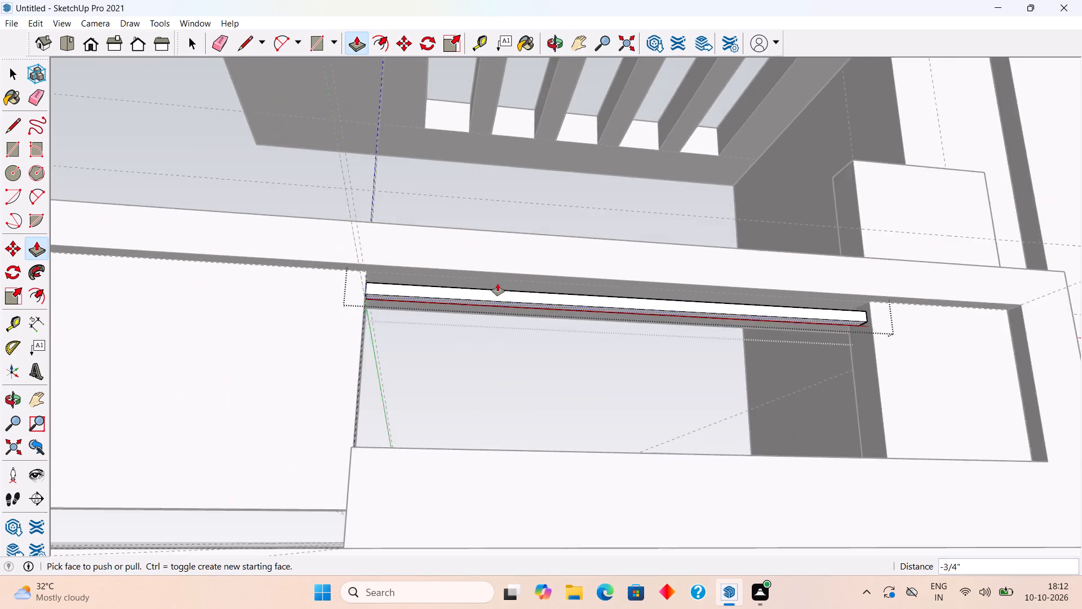
scroll(495, 299, down, 1)
middle_drag(493, 311, 478, 425)
key(space)
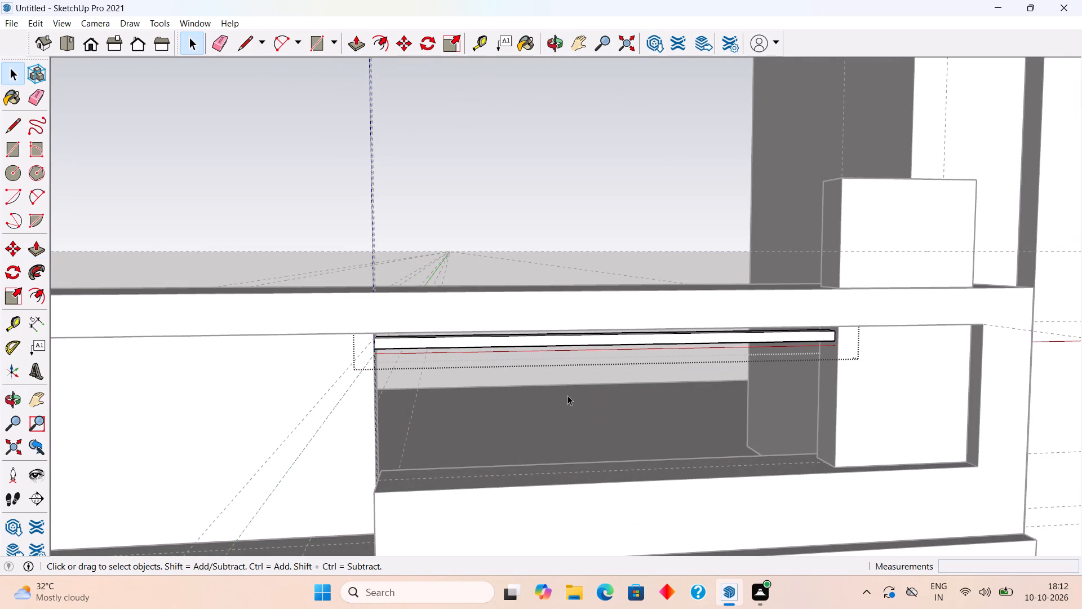
click(602, 218)
Reopen the bar's group and push its underside face up about another 11/16".
scroll(512, 397, up, 2)
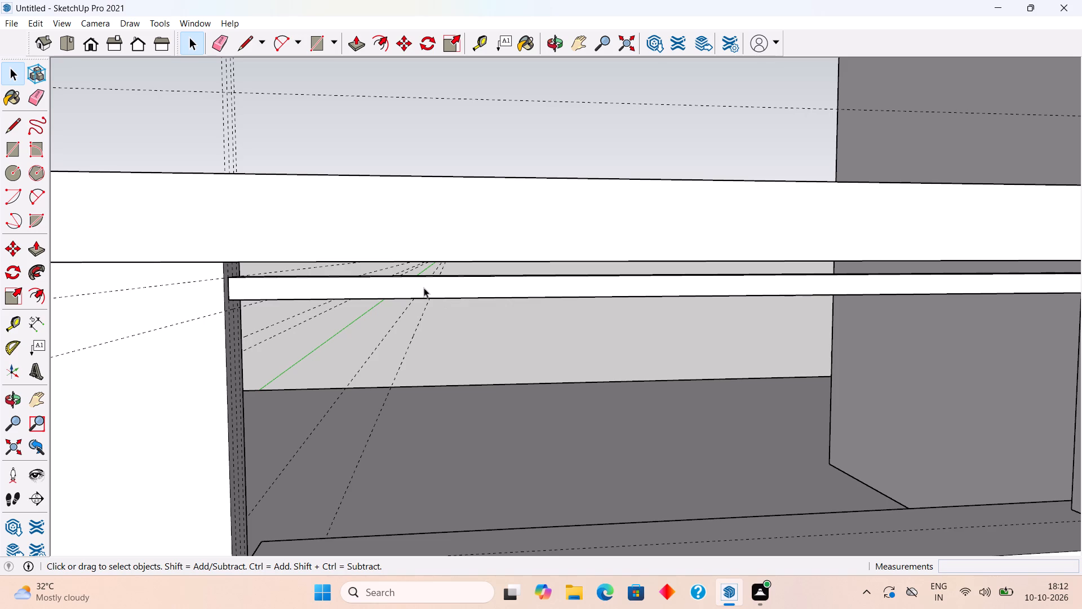
middle_drag(422, 284, 389, 156)
scroll(374, 295, up, 6)
double_click(376, 299)
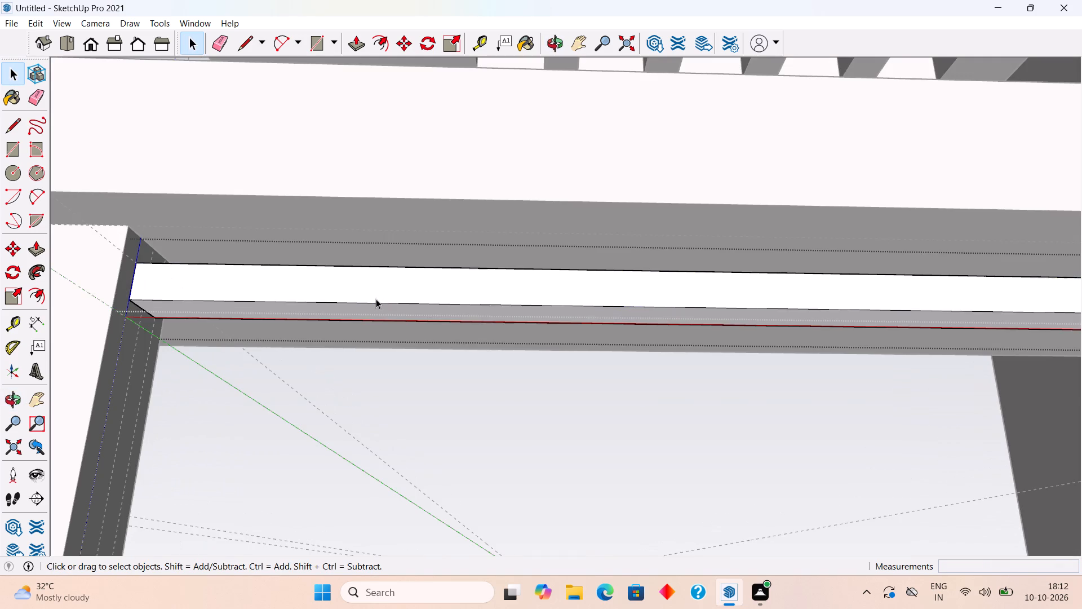
click(376, 299)
key(p)
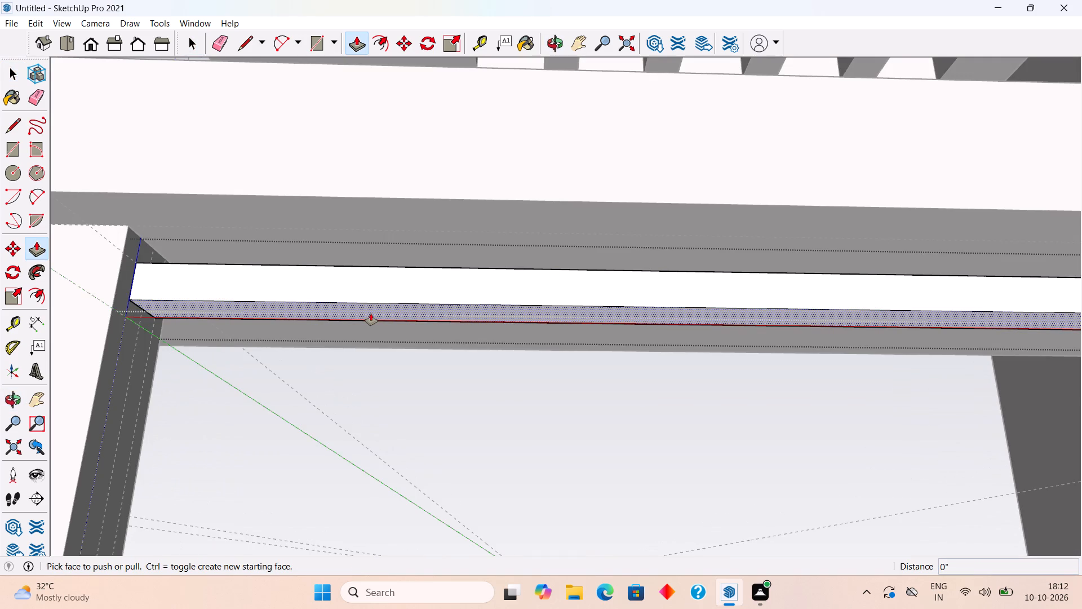
click(371, 314)
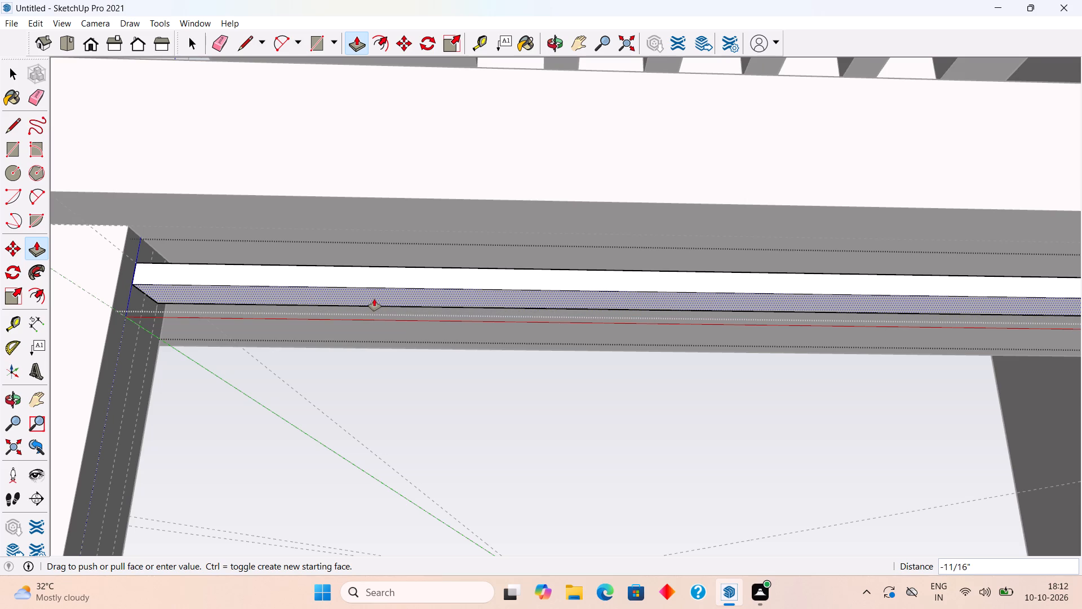
click(374, 299)
key(space)
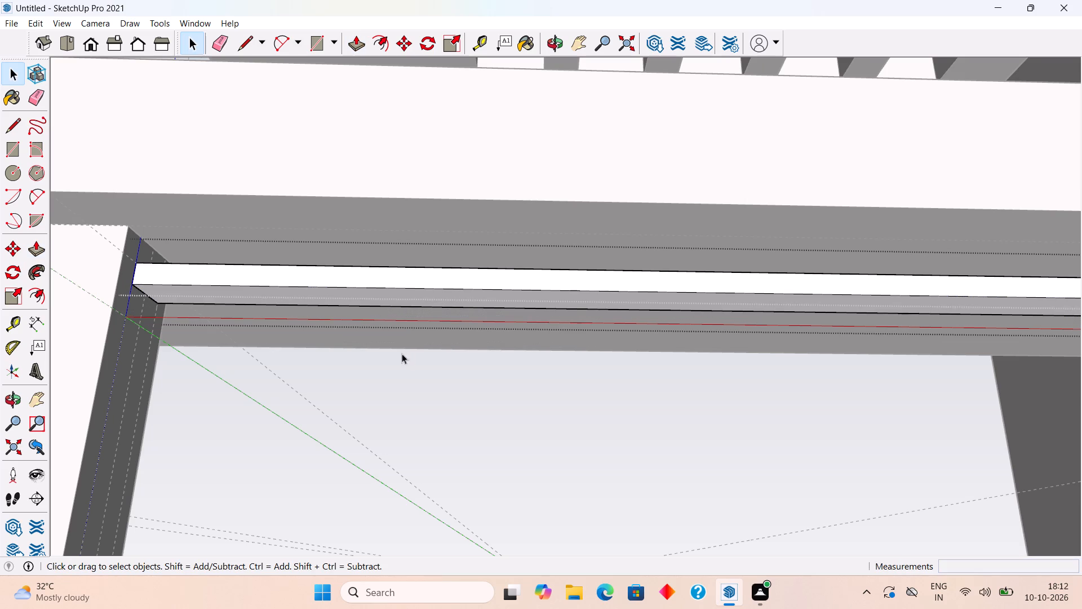
click(442, 381)
Copy the thin bar 2.5" straight down and array it as 8 copies to form louvres across the opening.
middle_drag(440, 260, 449, 382)
scroll(445, 351, down, 4)
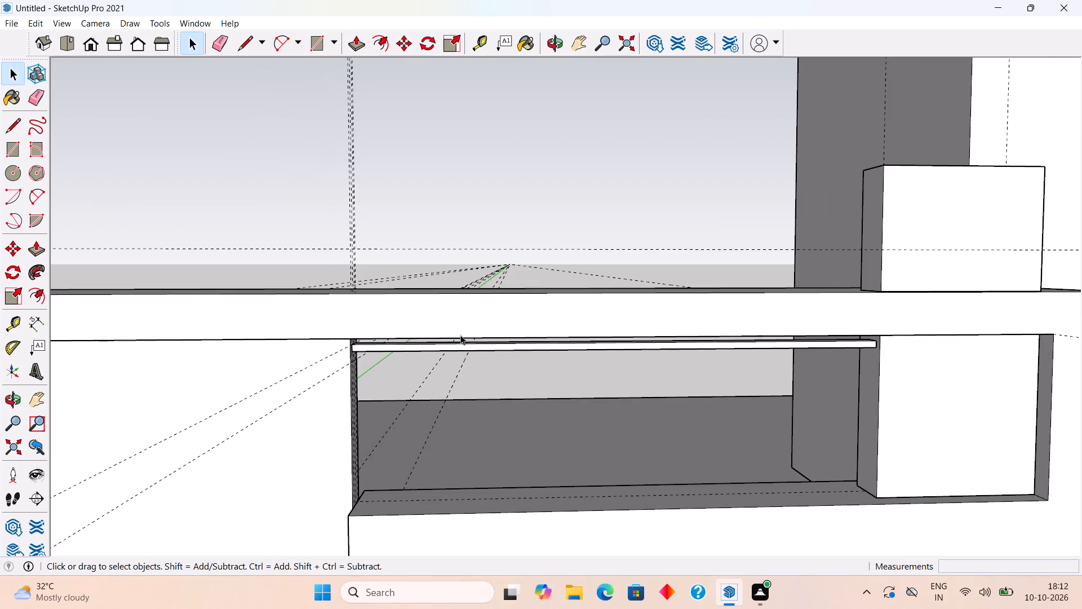
middle_drag(460, 335, 468, 296)
scroll(331, 333, up, 4)
click(398, 328)
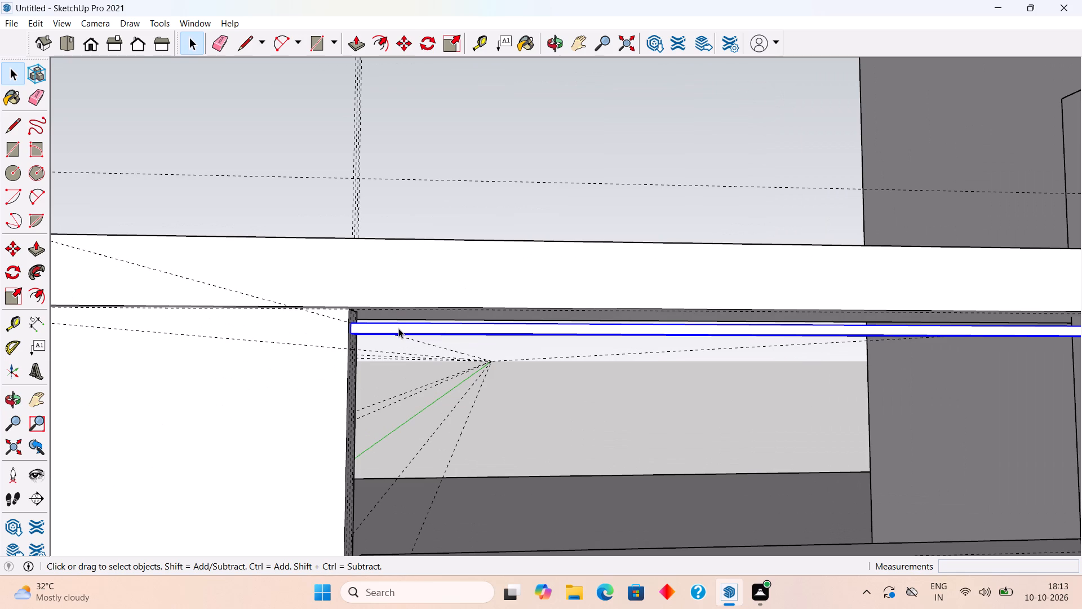
key(m)
click(398, 328)
key(space)
key(m)
click(413, 335)
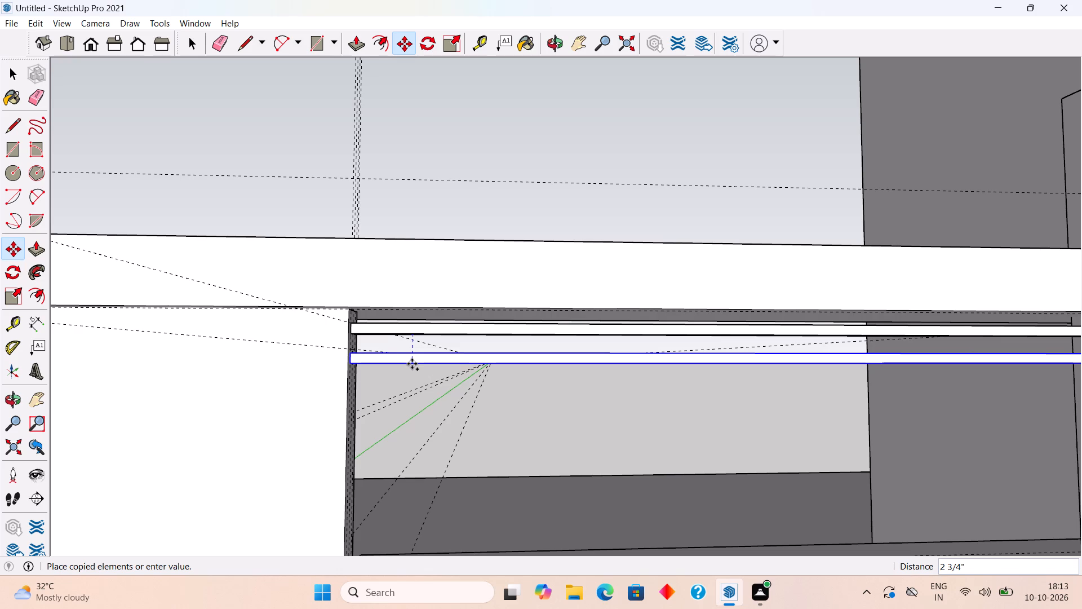
text(2.5")
key(Return)
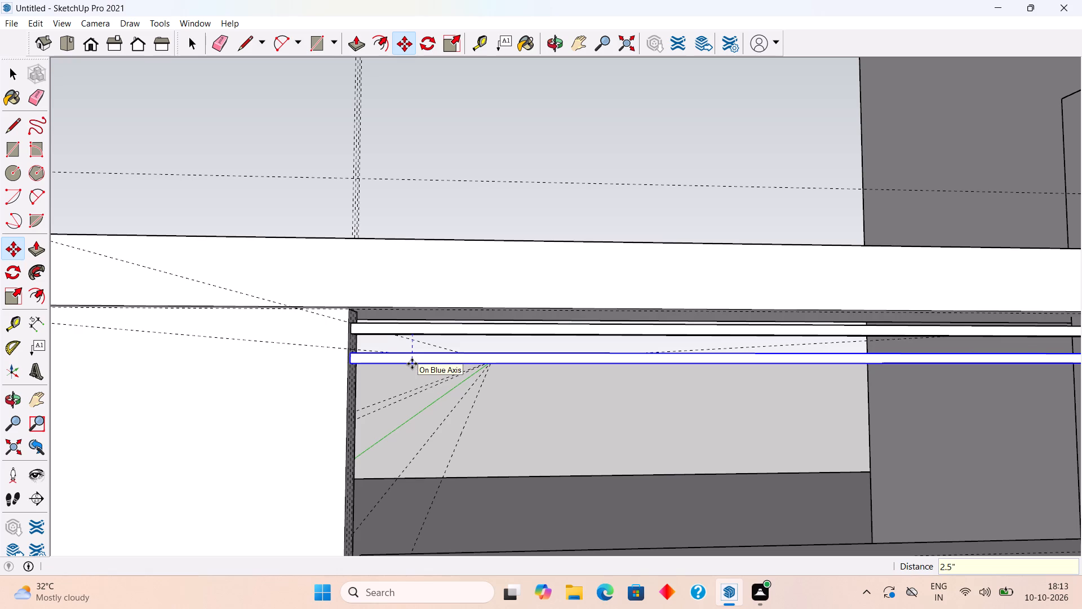
key(x)
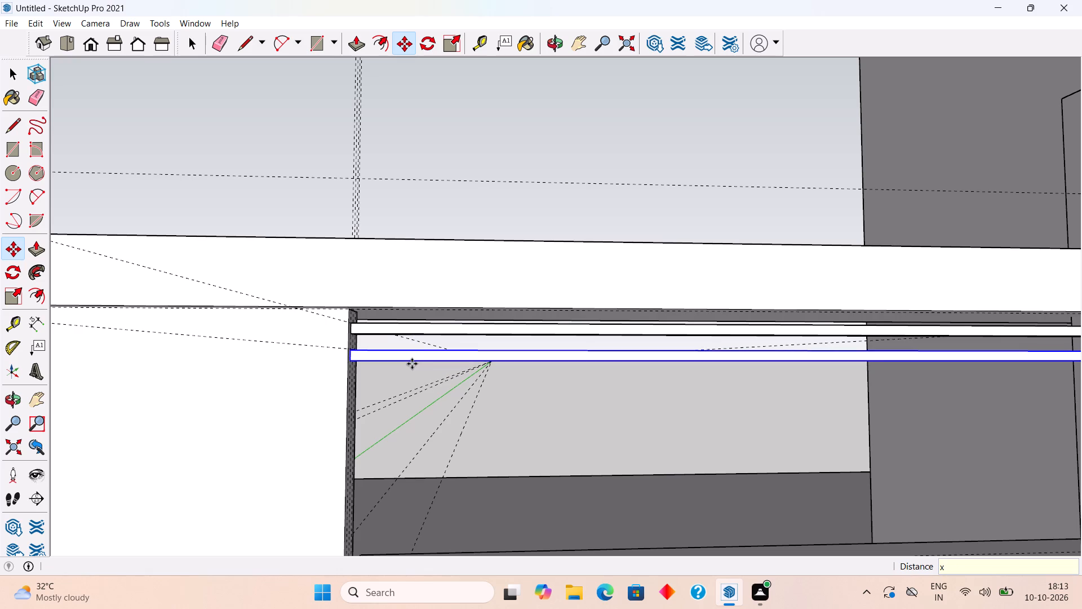
key(8)
key(Return)
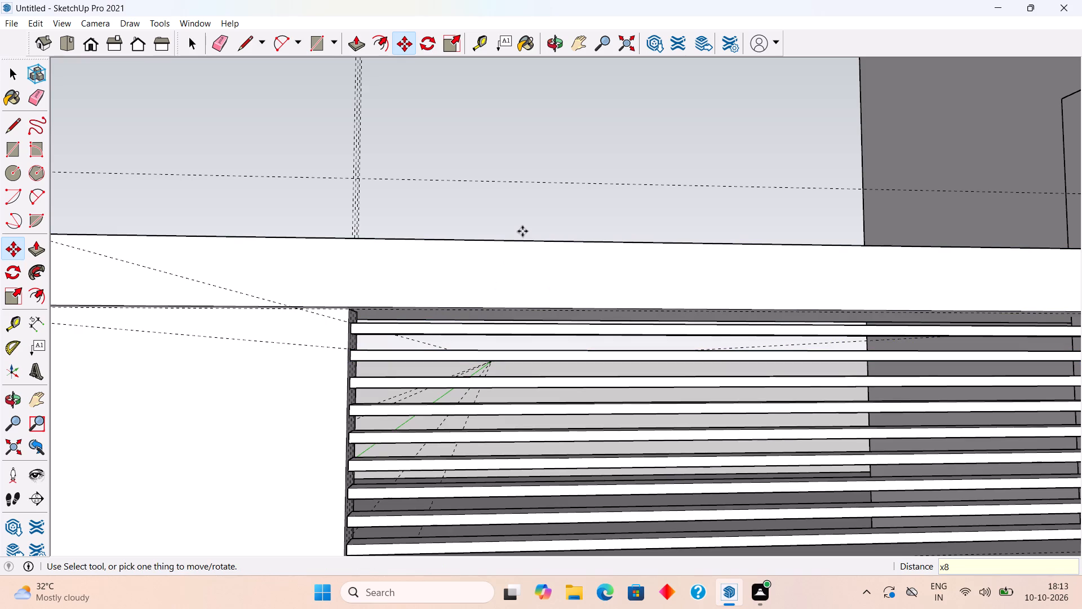
key(space)
click(558, 168)
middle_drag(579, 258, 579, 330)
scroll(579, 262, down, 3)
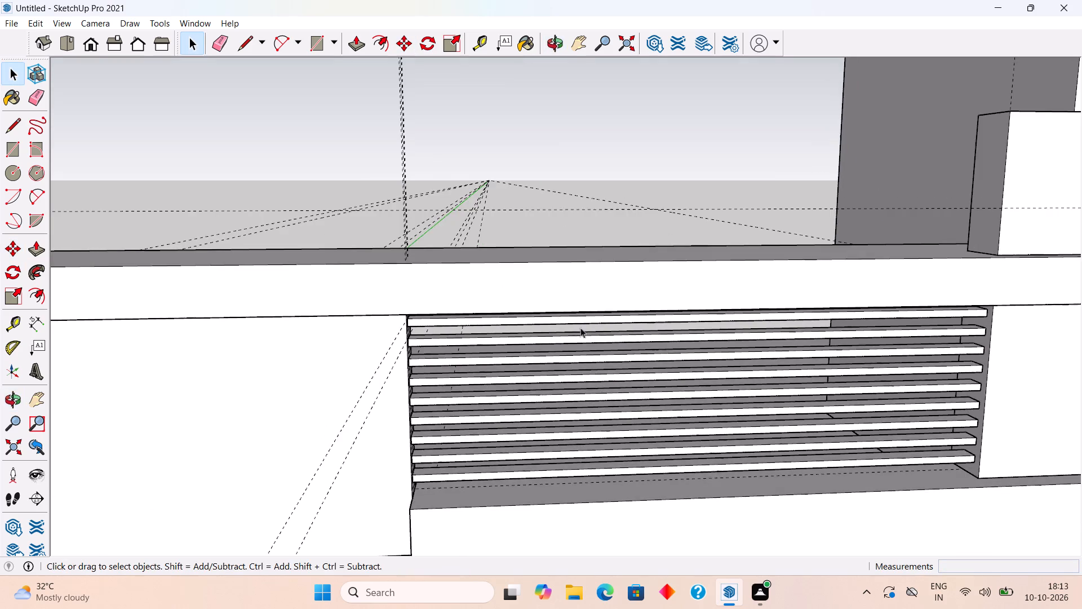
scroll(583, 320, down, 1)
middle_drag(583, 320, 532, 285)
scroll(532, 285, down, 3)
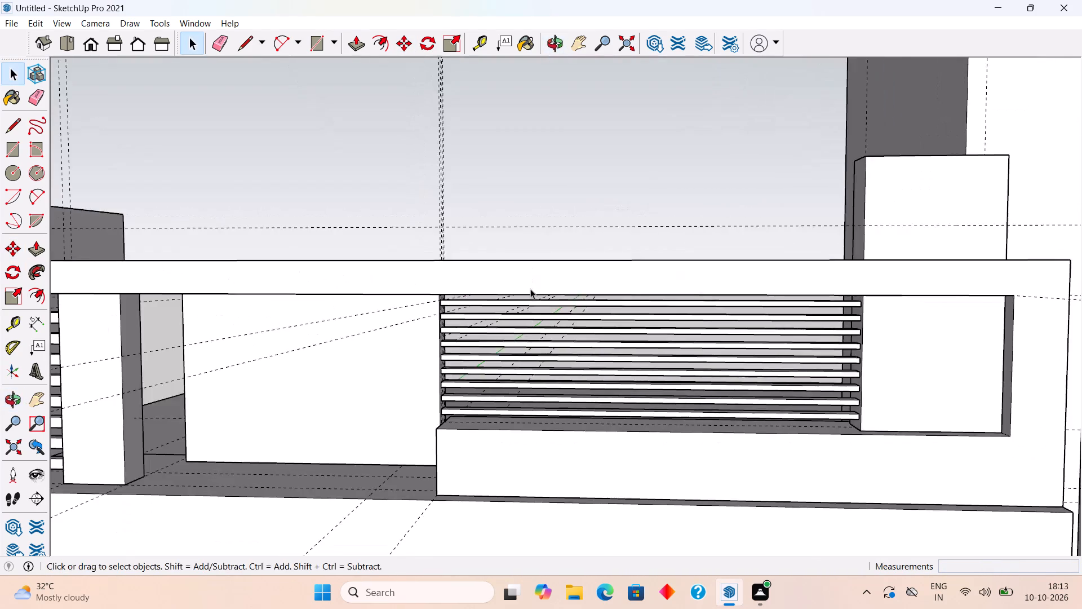
Open the front panel's group under the canopy and pull its side face out 1' to meet the neighbouring pillar.
scroll(530, 289, down, 5)
middle_drag(353, 351, 530, 389)
scroll(495, 385, down, 1)
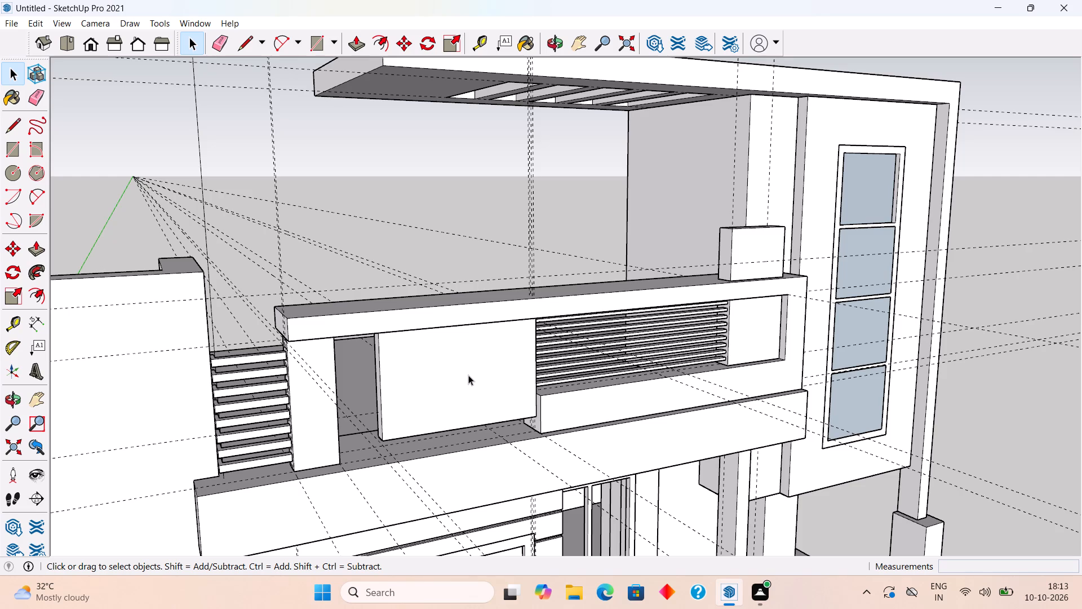
scroll(468, 375, up, 5)
click(468, 376)
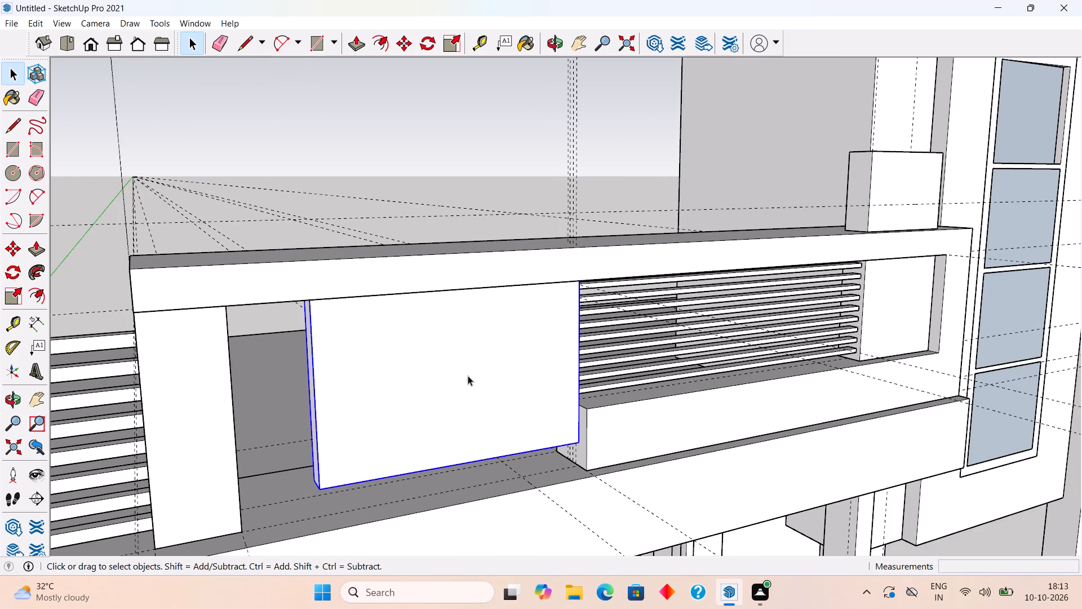
scroll(468, 376, up, 2)
middle_drag(451, 384, 491, 352)
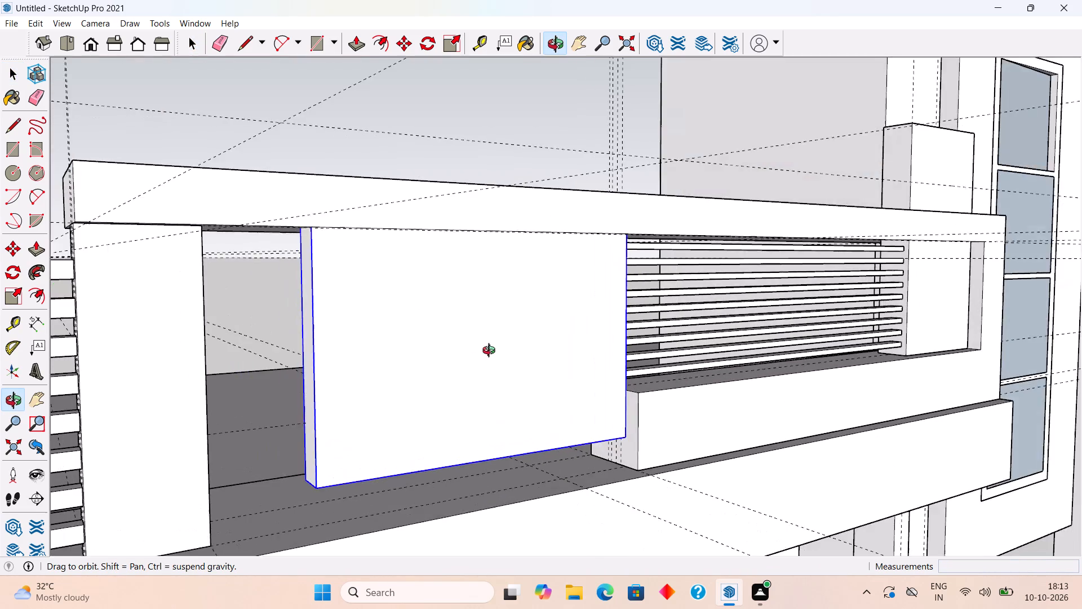
middle_drag(491, 352, 497, 370)
scroll(330, 442, up, 4)
triple_click(329, 442)
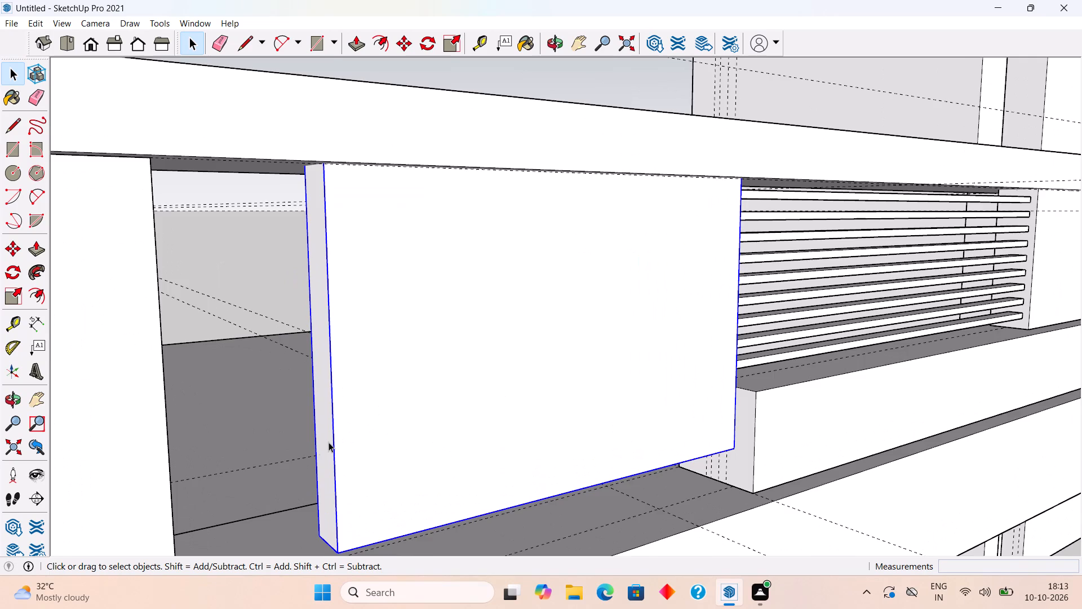
key(p)
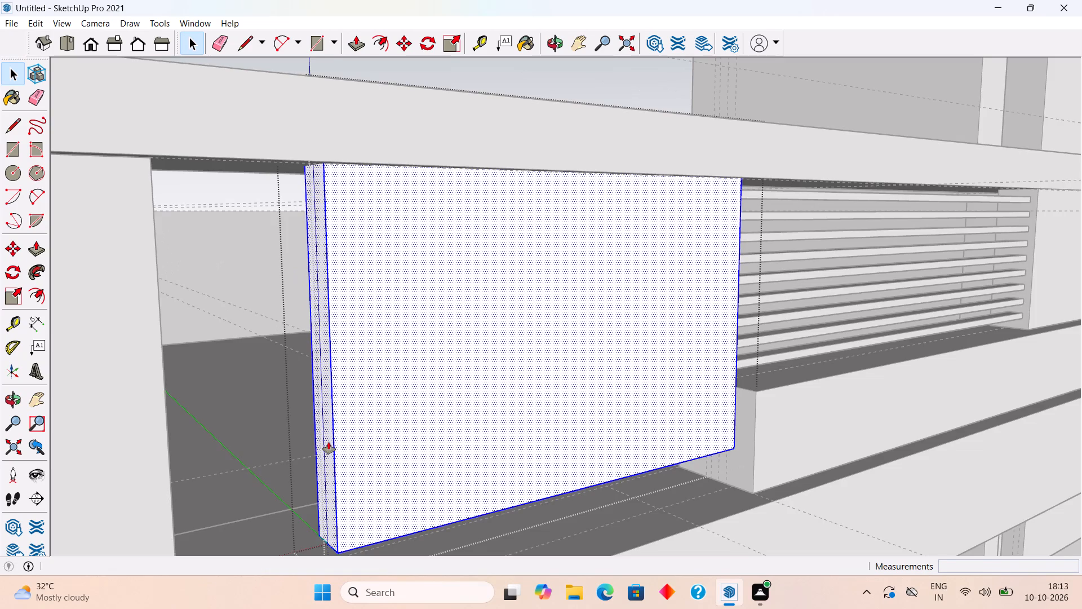
click(323, 445)
click(164, 399)
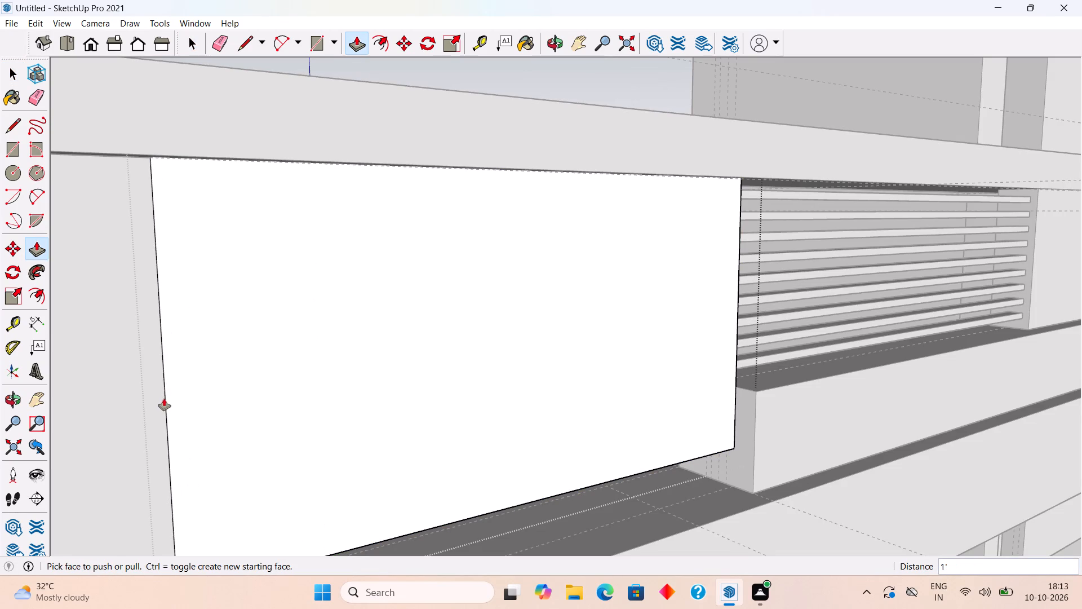
Pull the panel's underside down about 4 5/8" to the slab below.
middle_drag(498, 451, 451, 343)
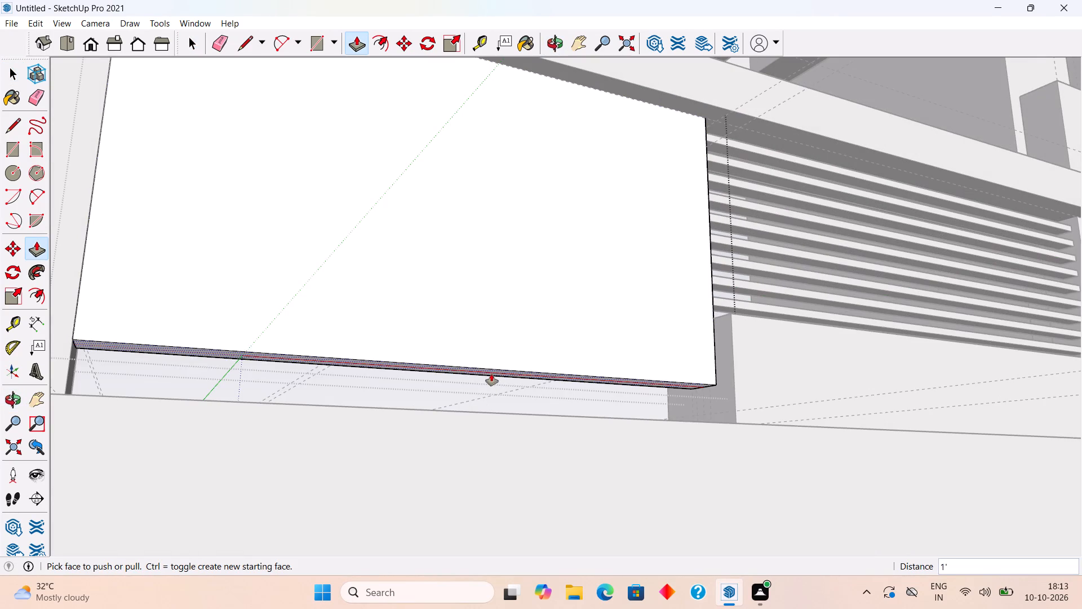
click(491, 374)
click(499, 413)
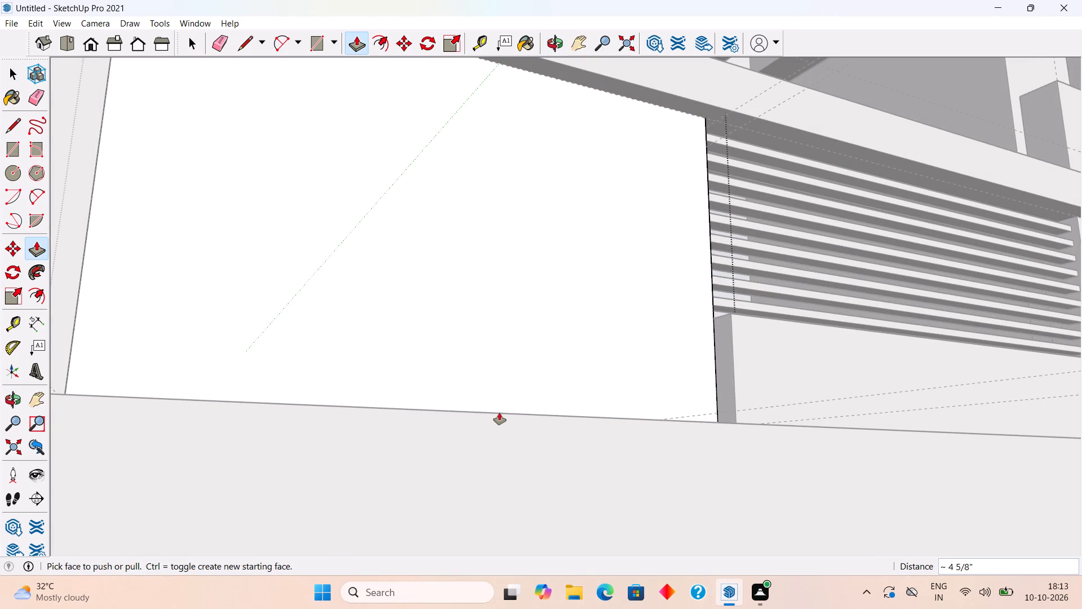
key(space)
Push the panel's side face next to the louvres back 1', and leave the panel's group.
middle_drag(684, 355, 317, 503)
scroll(484, 343, up, 4)
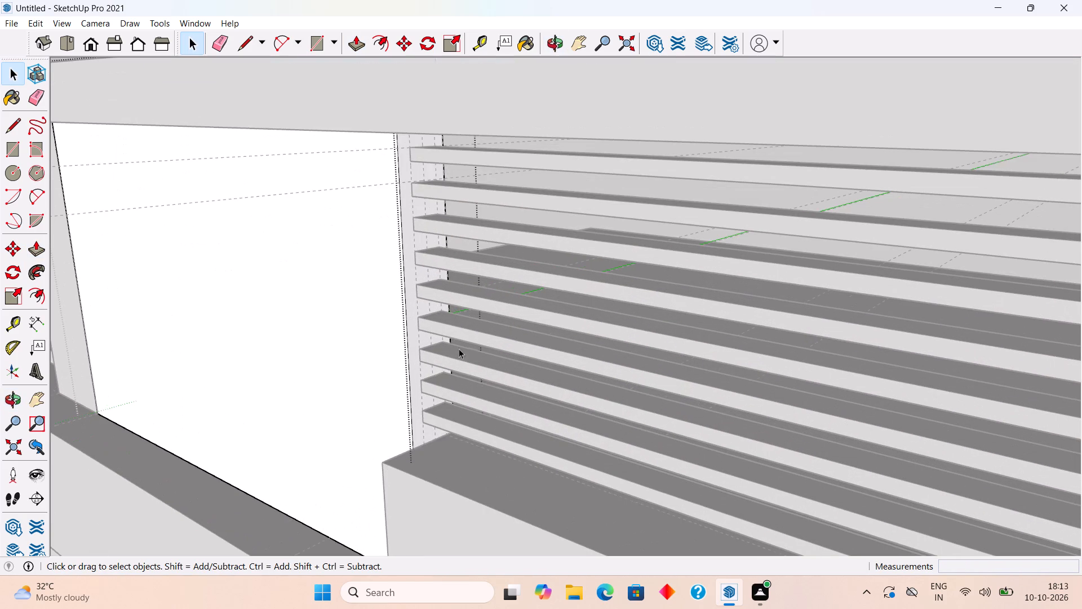
triple_click(413, 361)
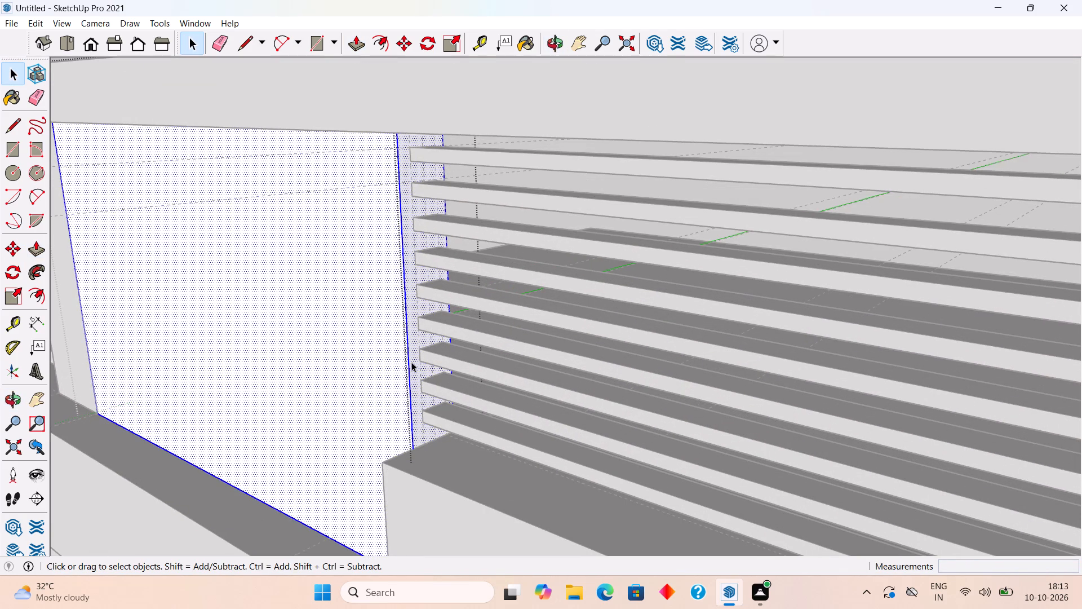
key(p)
click(416, 358)
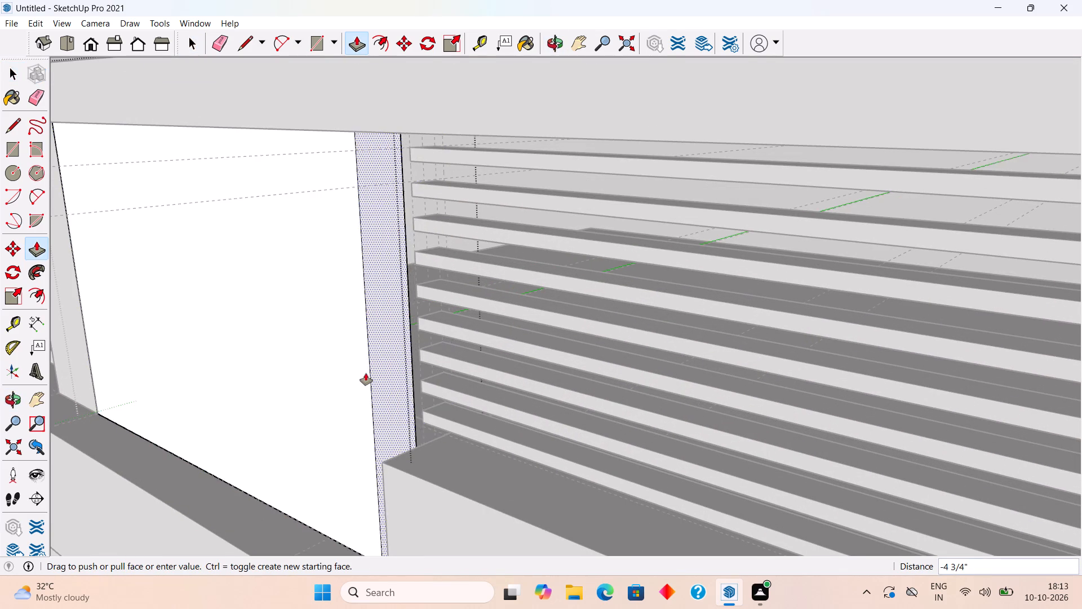
scroll(366, 373, down, 10)
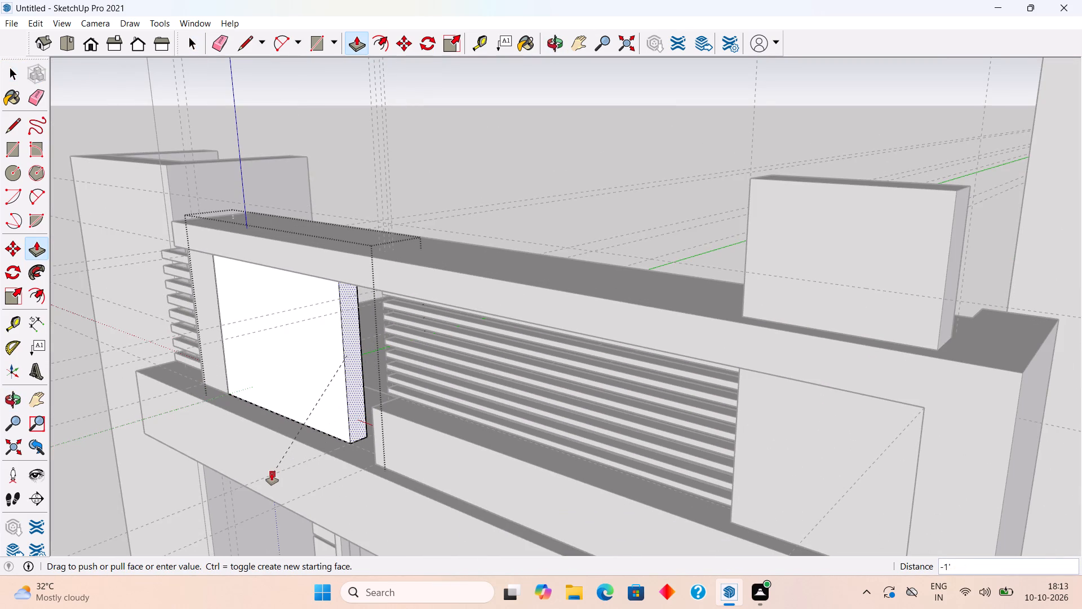
click(272, 473)
key(space)
click(472, 92)
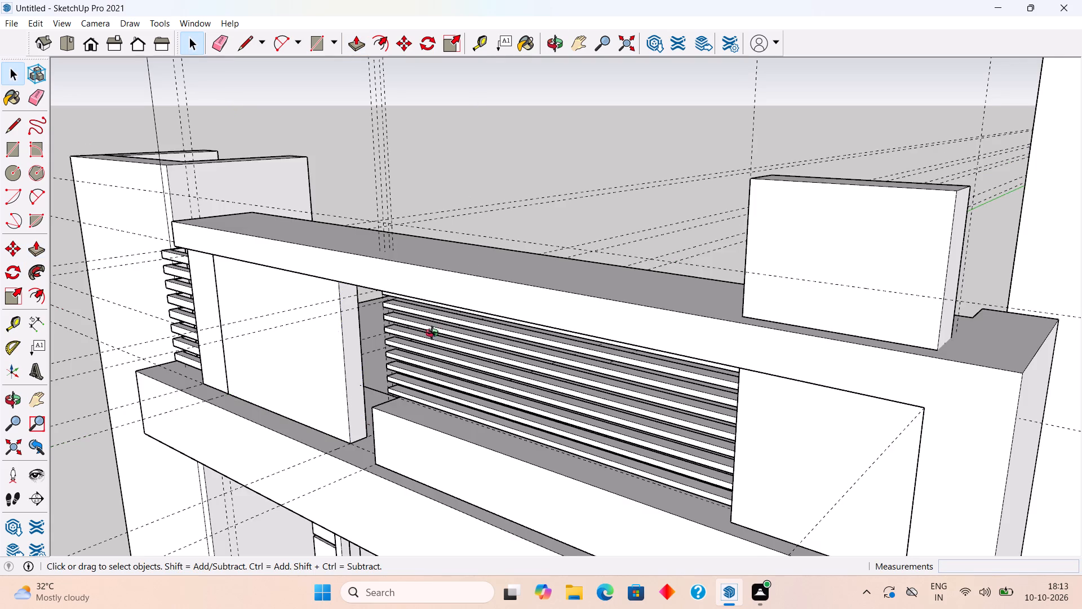
Inside the topmost louvre's group, pull its end face out 1' to meet the shortened panel's edge.
middle_drag(432, 331, 942, 281)
scroll(542, 361, up, 2)
scroll(577, 330, up, 2)
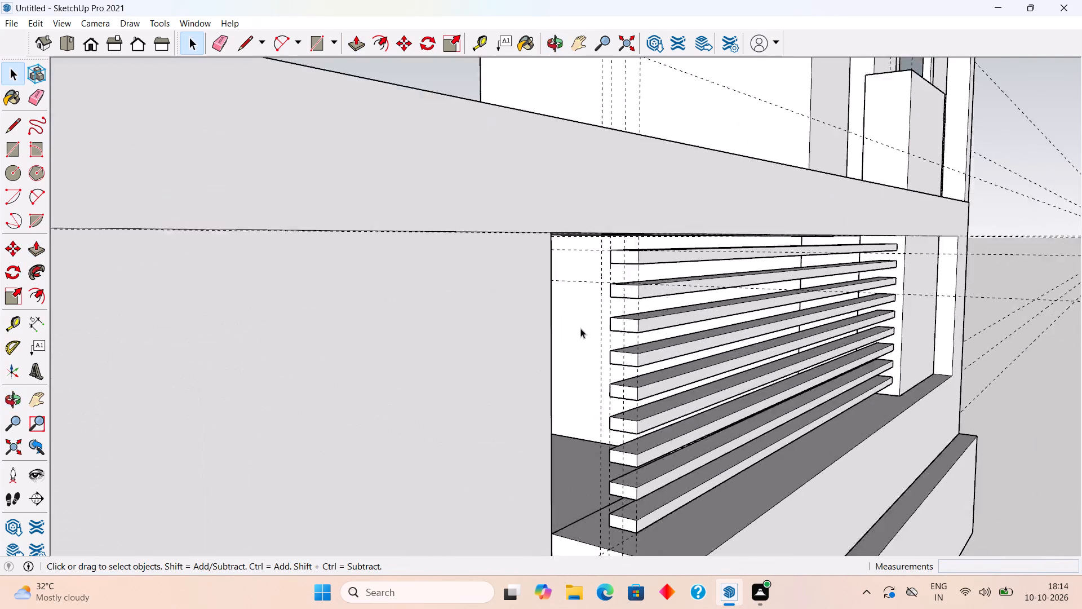
scroll(580, 328, up, 2)
scroll(600, 315, down, 3)
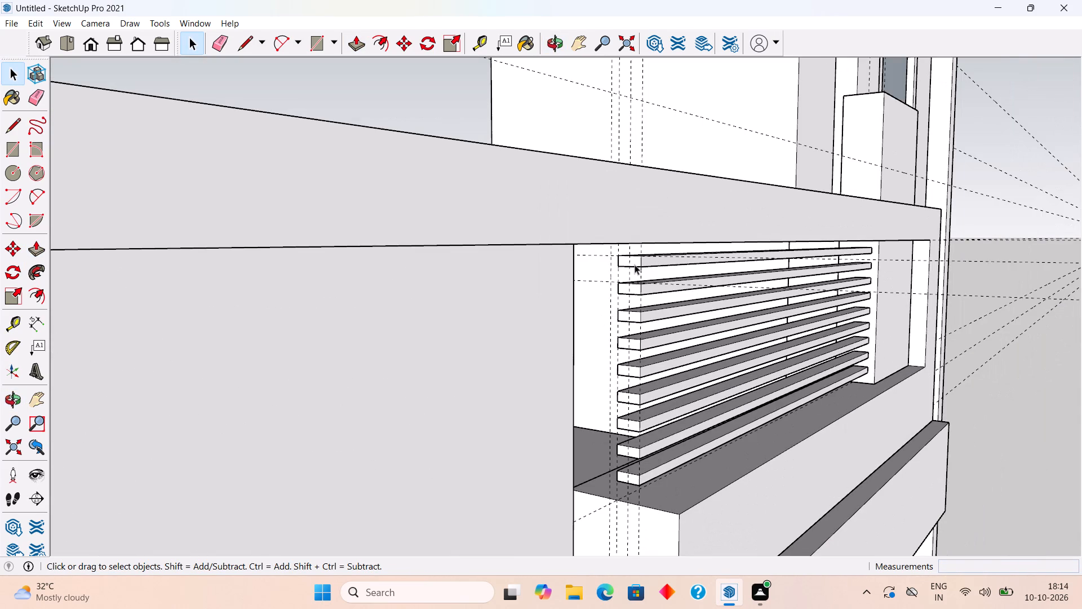
triple_click(635, 264)
key(p)
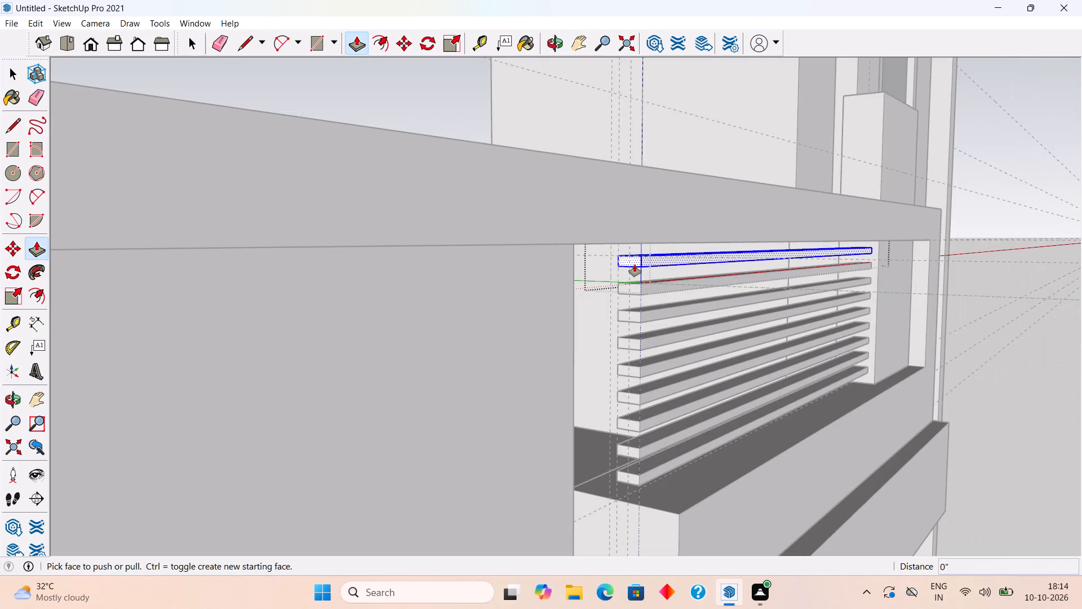
click(635, 258)
click(574, 292)
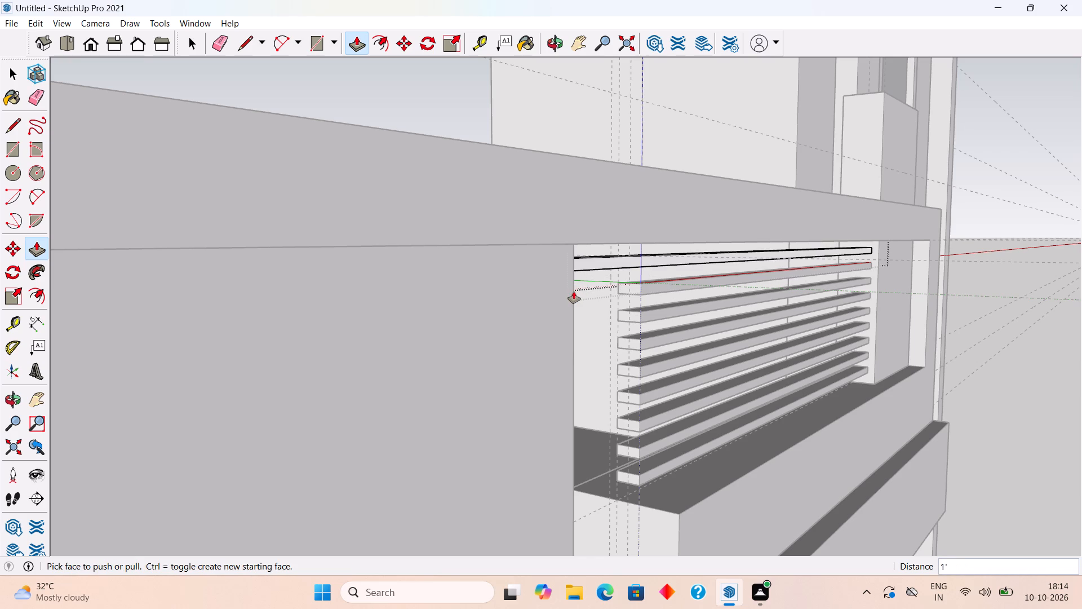
key(space)
Open the second louvre from the top and pull its end face out 1' to meet the panel's edge.
triple_click(633, 291)
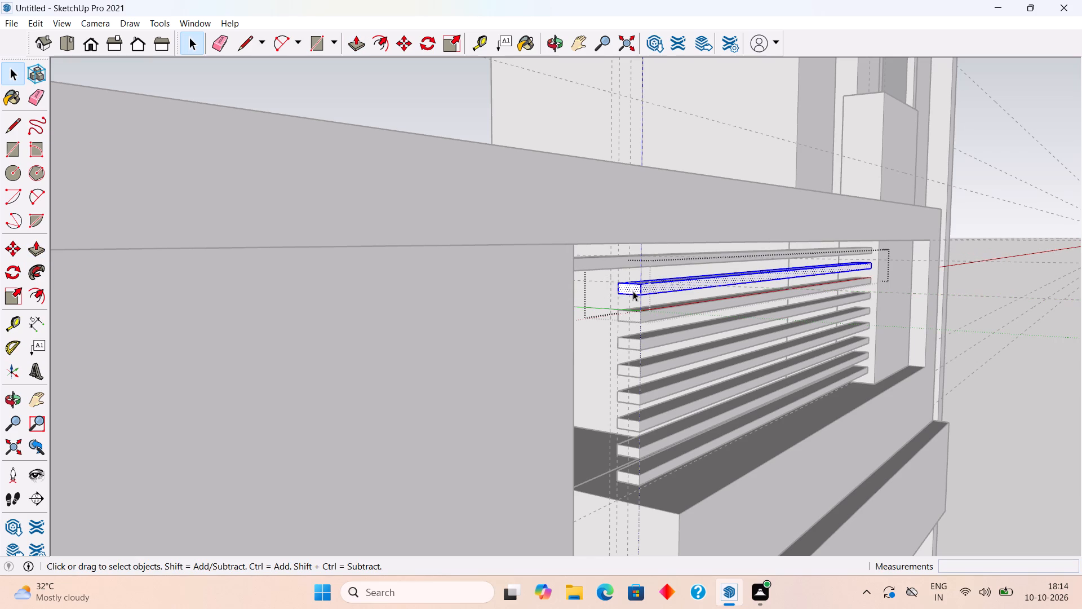
key(p)
click(633, 291)
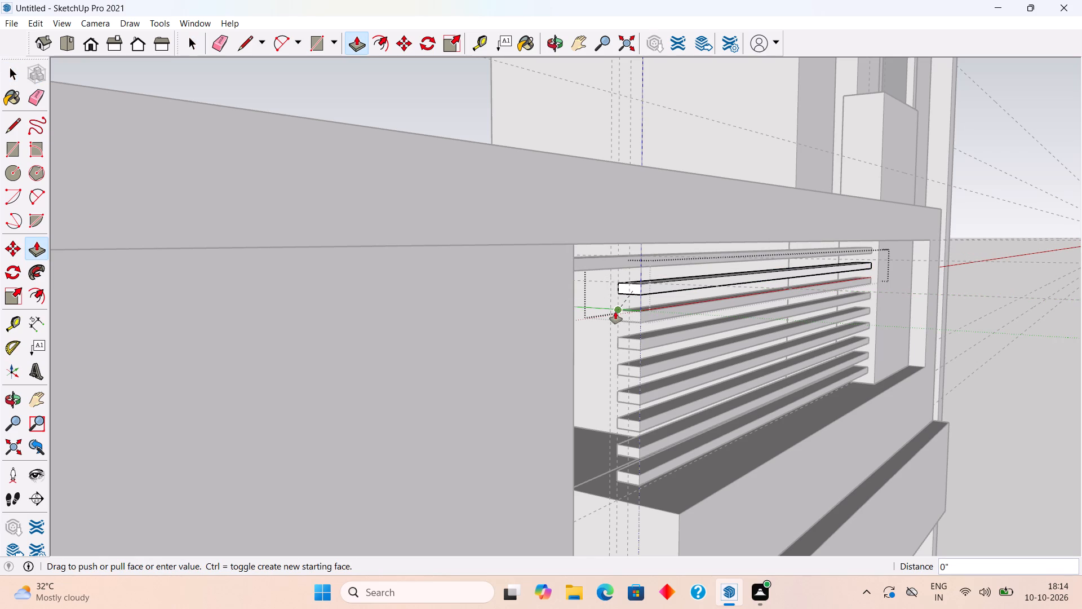
key(space)
key(p)
click(626, 285)
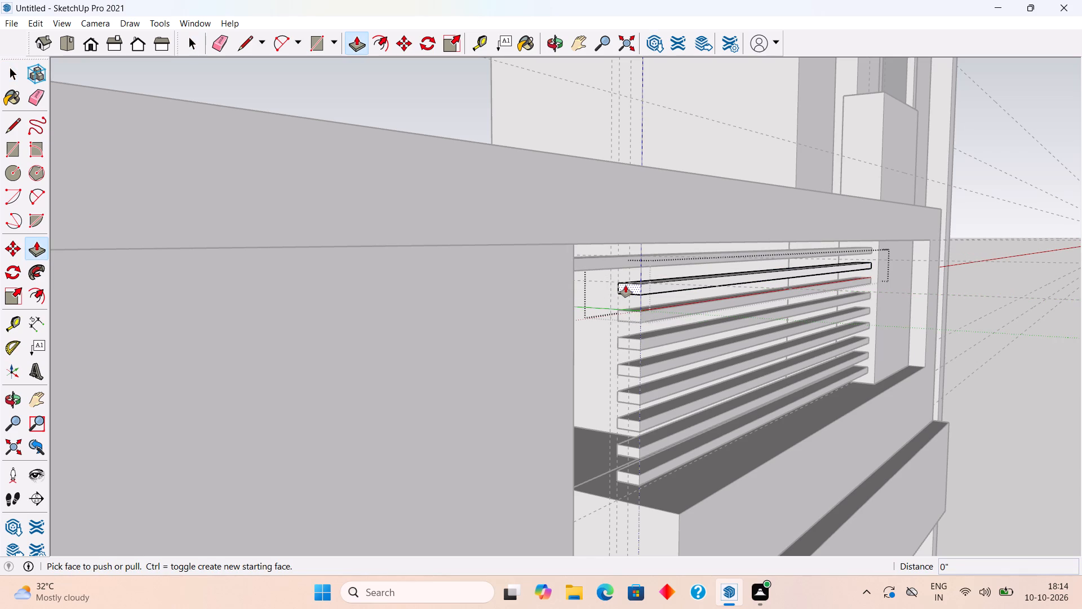
click(574, 342)
key(space)
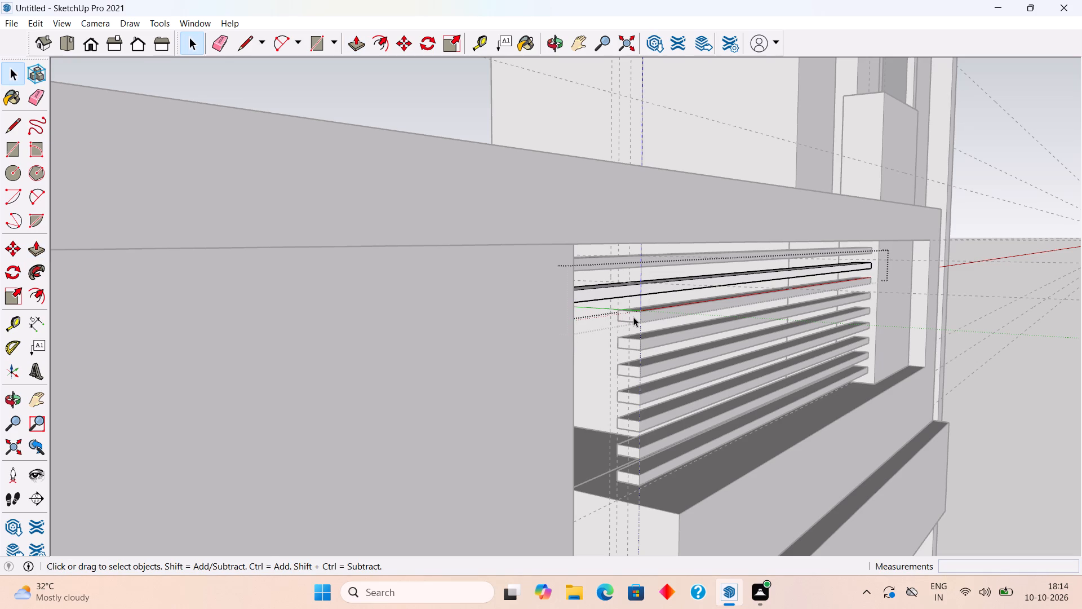
Open the third louvre from the top and pull its end face out 1' to meet the panel's edge.
click(633, 317)
triple_click(633, 317)
key(p)
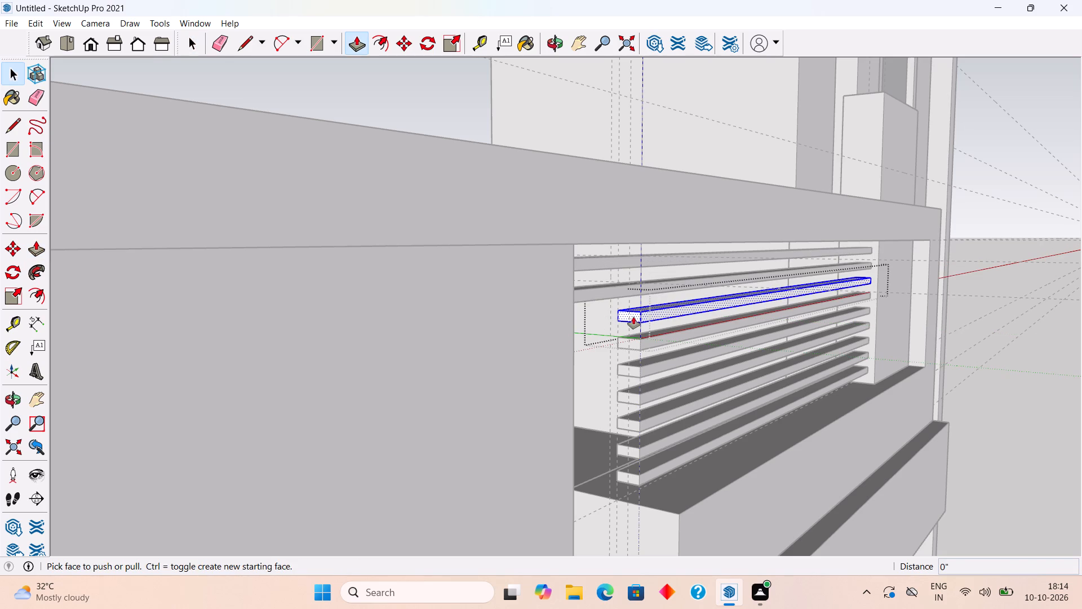
click(633, 317)
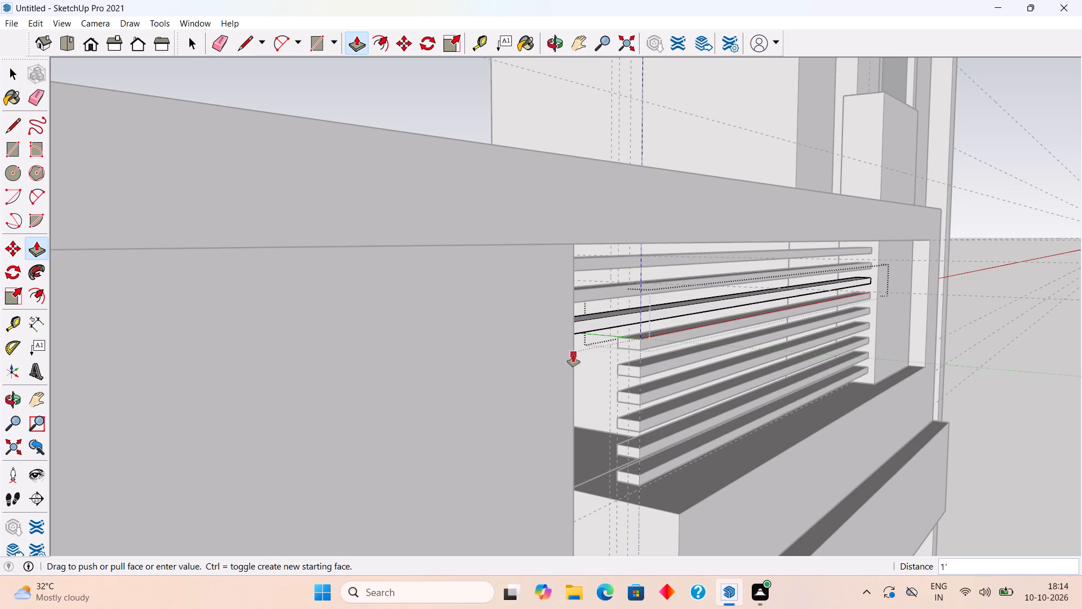
click(573, 355)
key(space)
Open the fourth louvre from the top and pull its end face out to the panel's edge.
triple_click(636, 341)
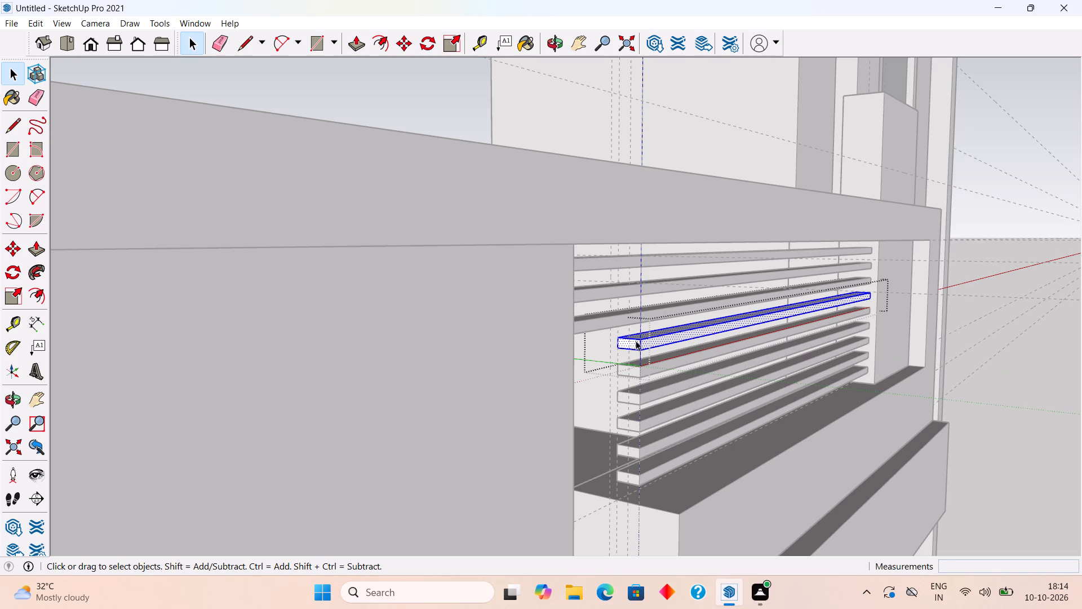
key(p)
click(632, 348)
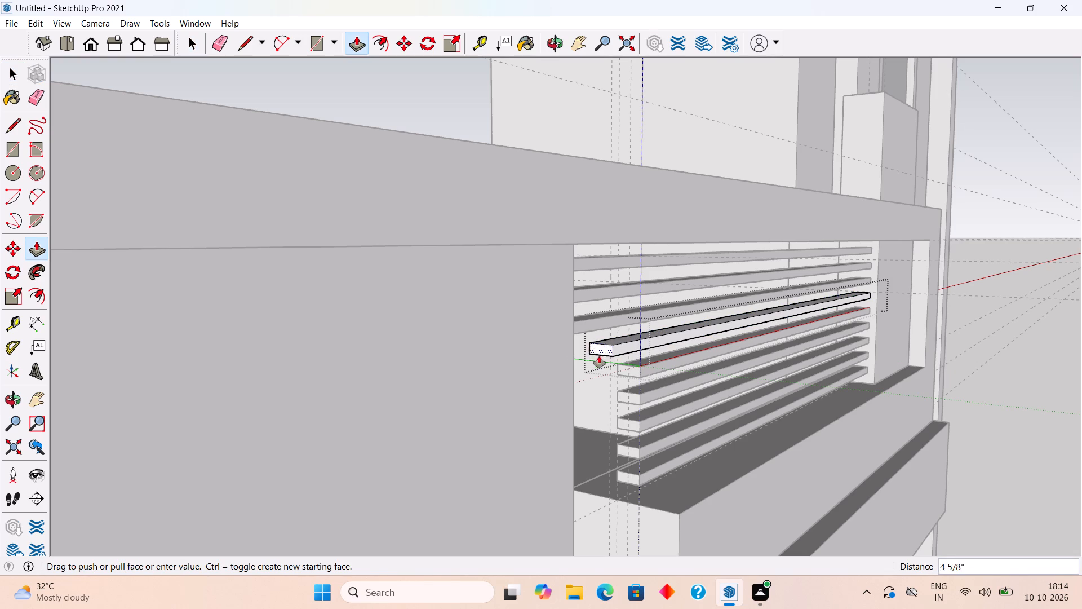
click(573, 377)
key(space)
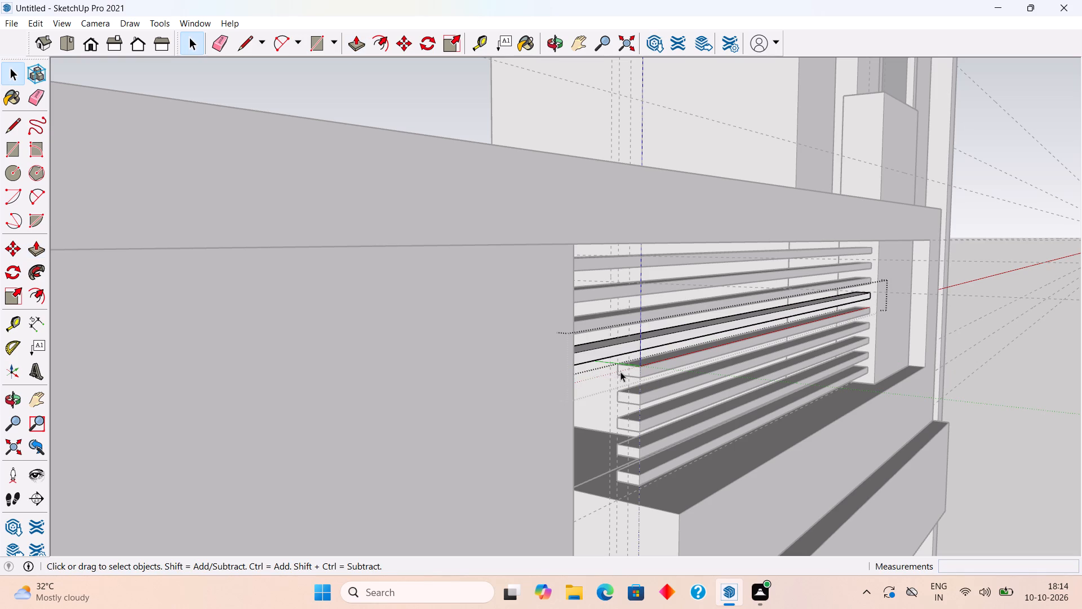
Open the fifth louvre from the top and pull its end face out to the panel's edge.
triple_click(639, 372)
key(p)
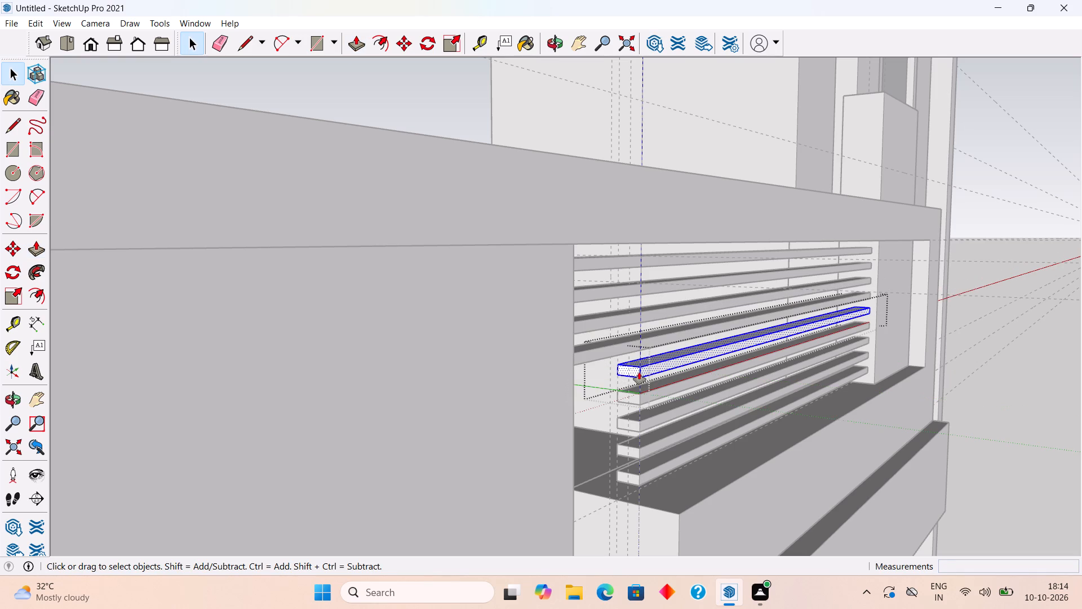
click(640, 370)
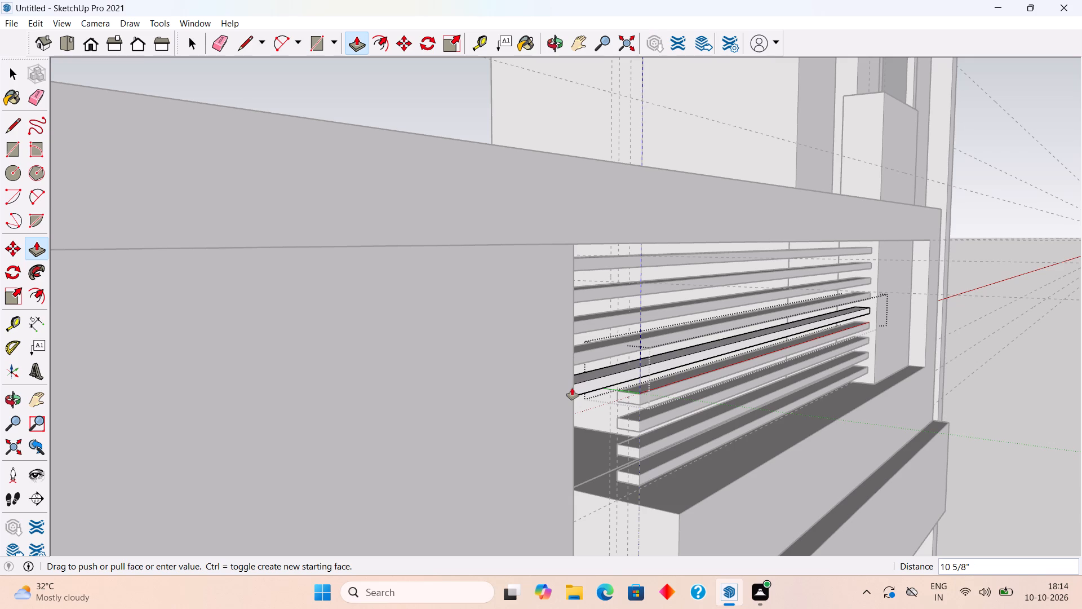
click(575, 404)
key(space)
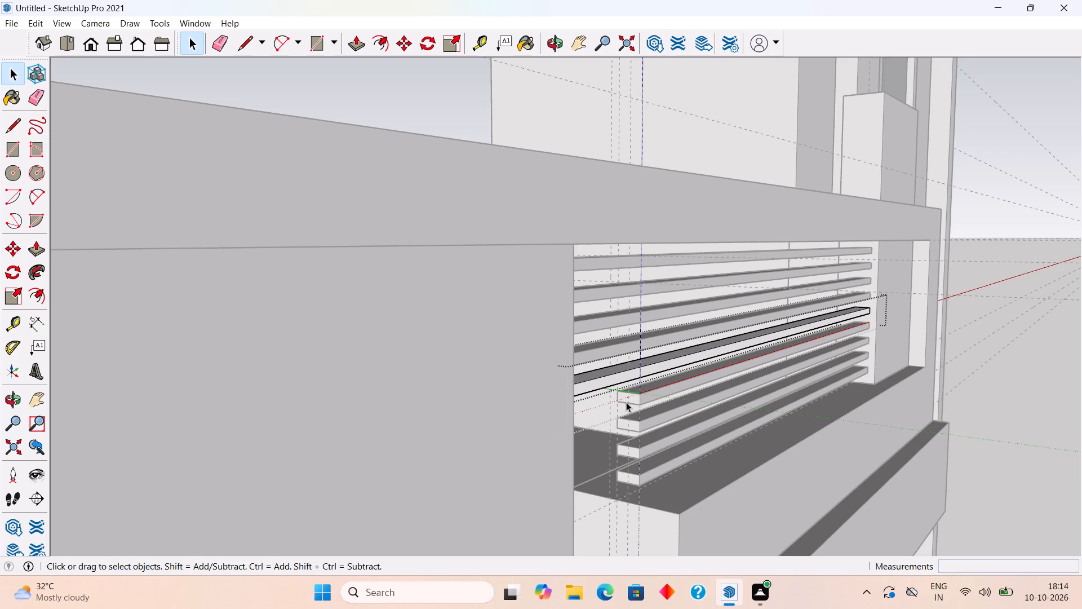
Open the sixth louvre from the top and pull its end face out to the panel's edge.
click(633, 401)
triple_click(633, 401)
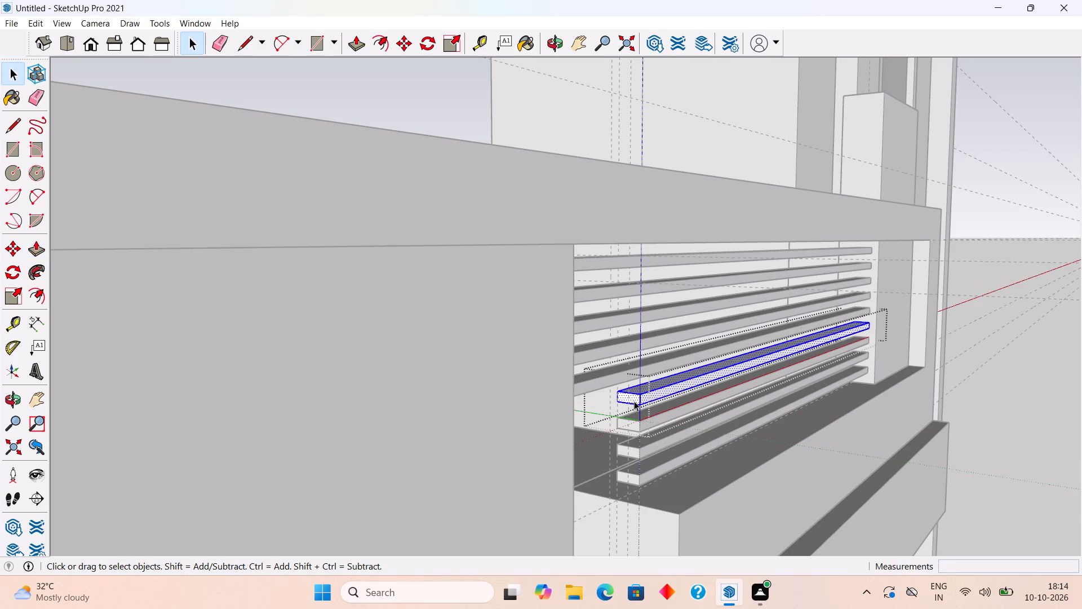
key(p)
click(637, 396)
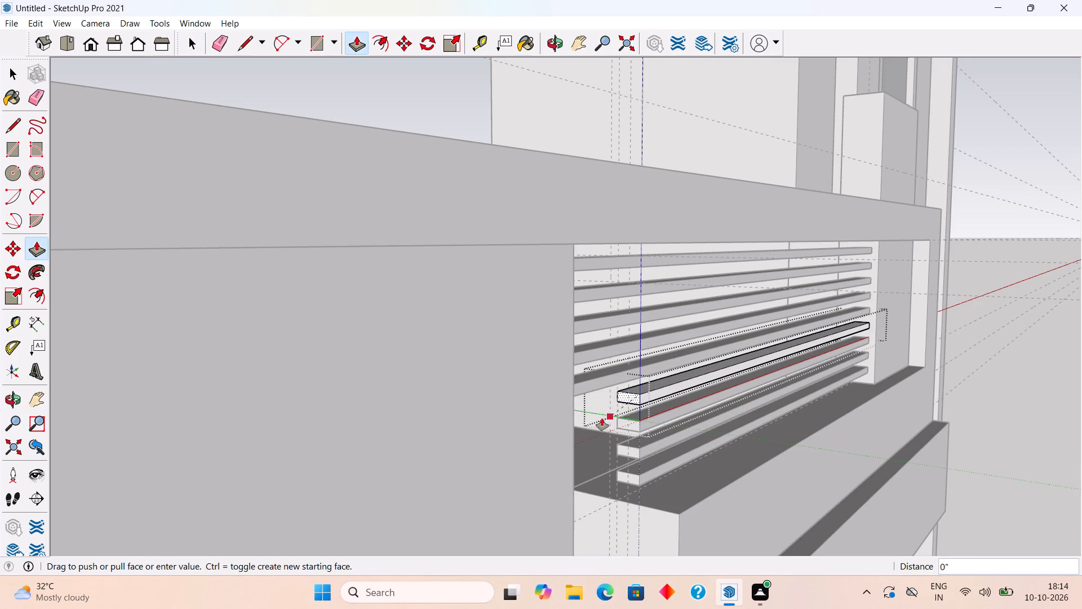
click(575, 423)
key(space)
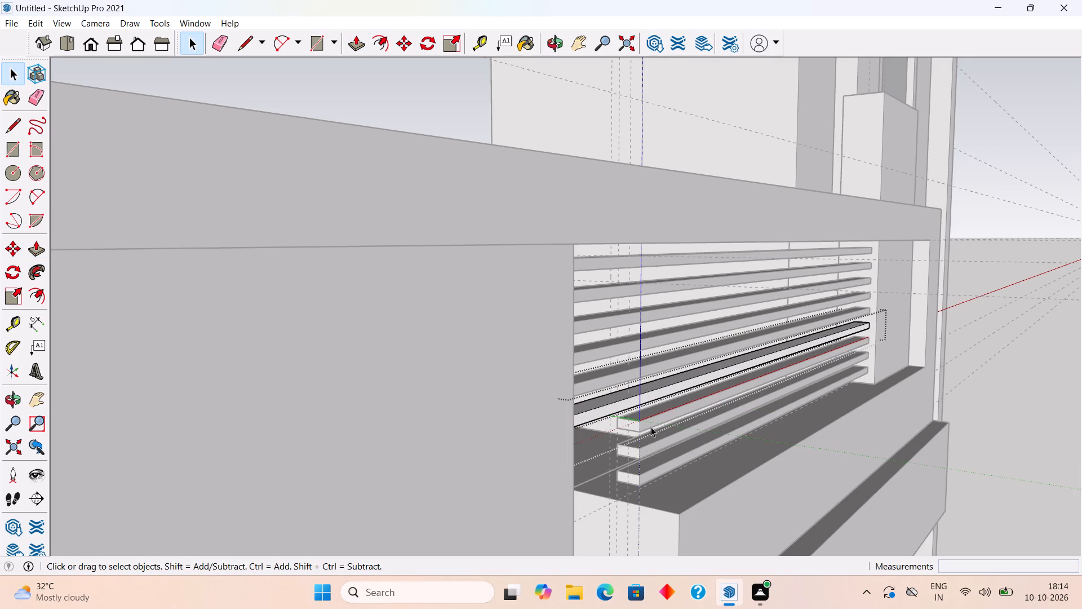
Open the seventh louvre from the top and pull its end face out 1' to meet the panel's edge.
triple_click(641, 423)
key(p)
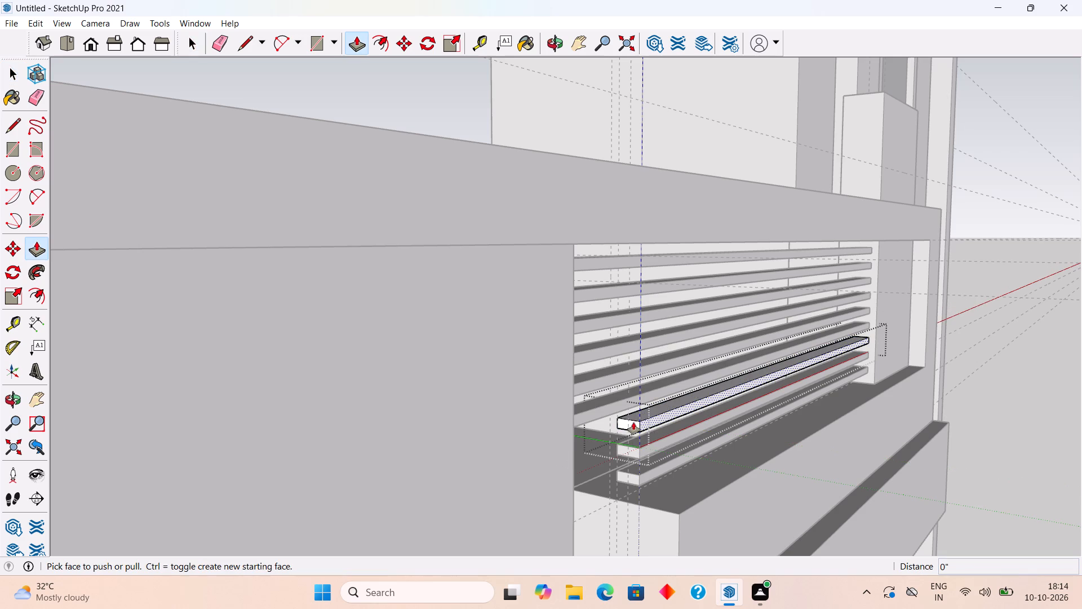
click(633, 422)
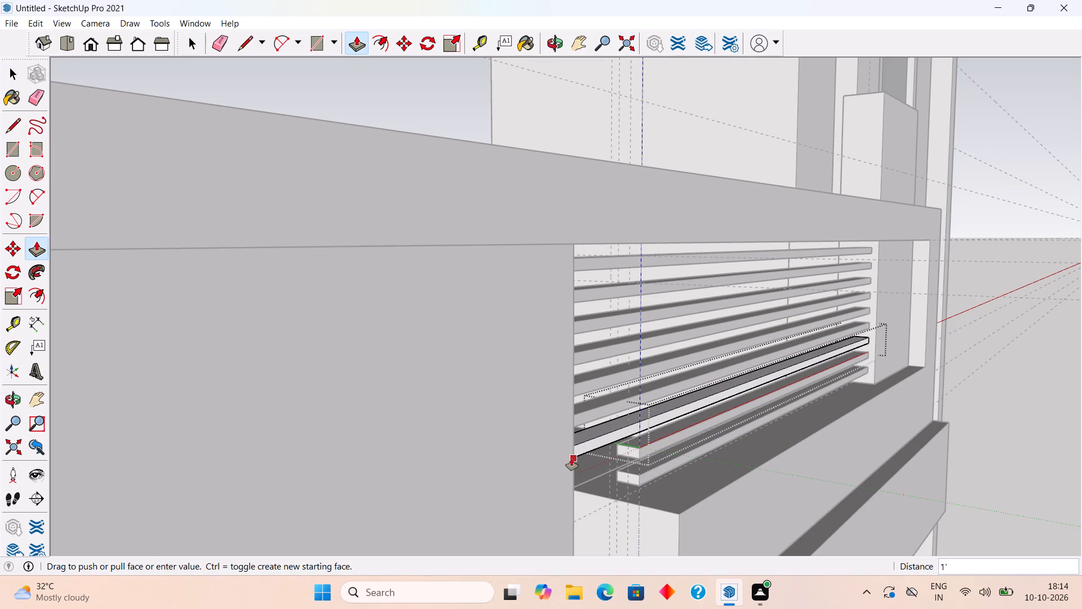
click(571, 458)
key(space)
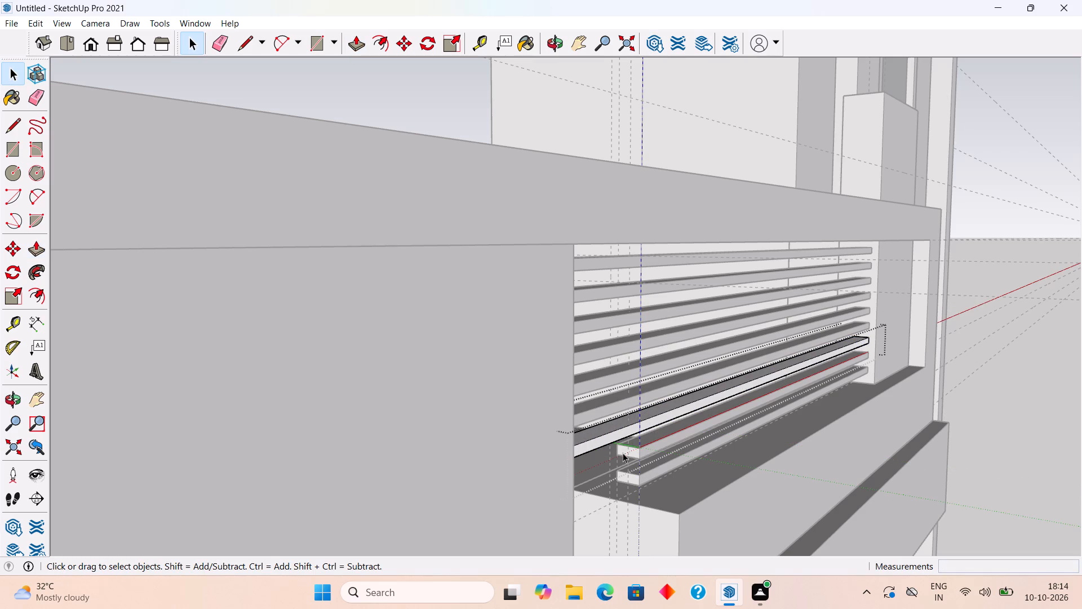
Open the eighth louvre from the top and pull its end face out 1' to meet the panel's edge.
triple_click(623, 453)
key(p)
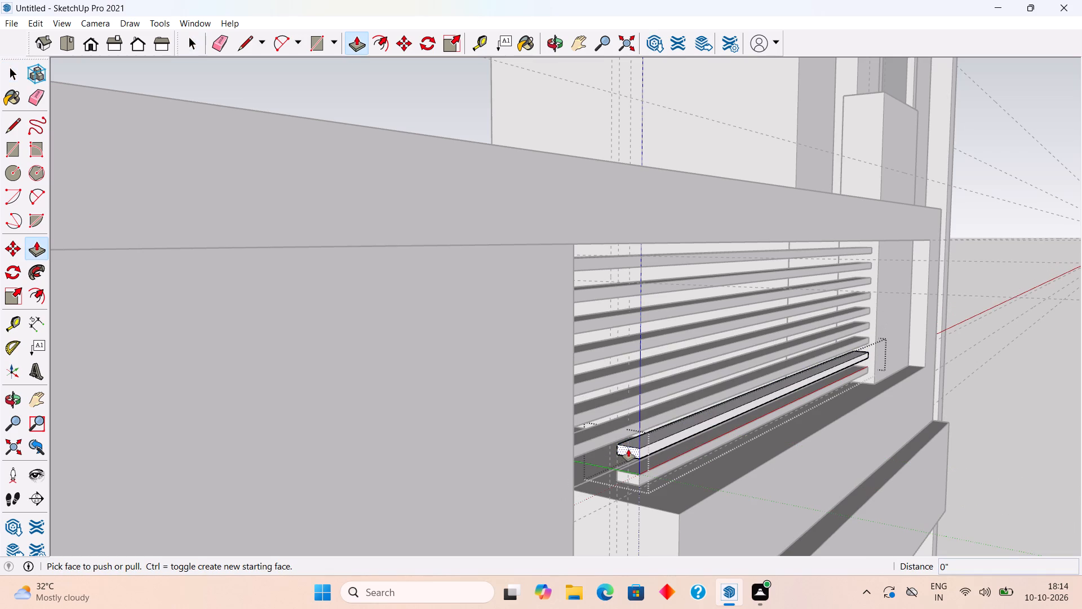
click(628, 449)
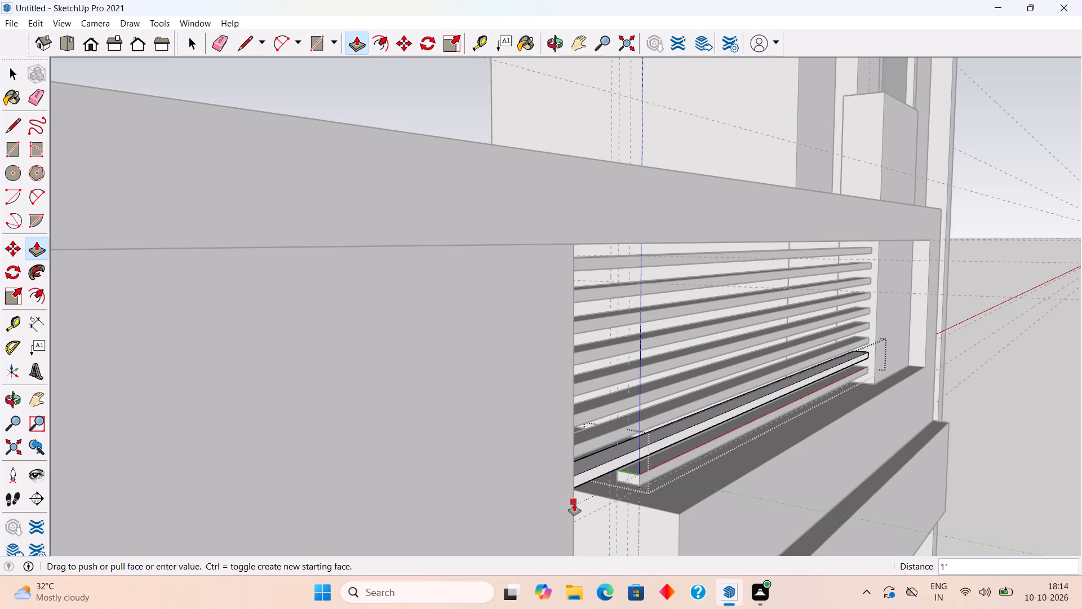
click(574, 504)
key(space)
Open the bottom louvre and pull its end face out to the panel's edge.
double_click(631, 480)
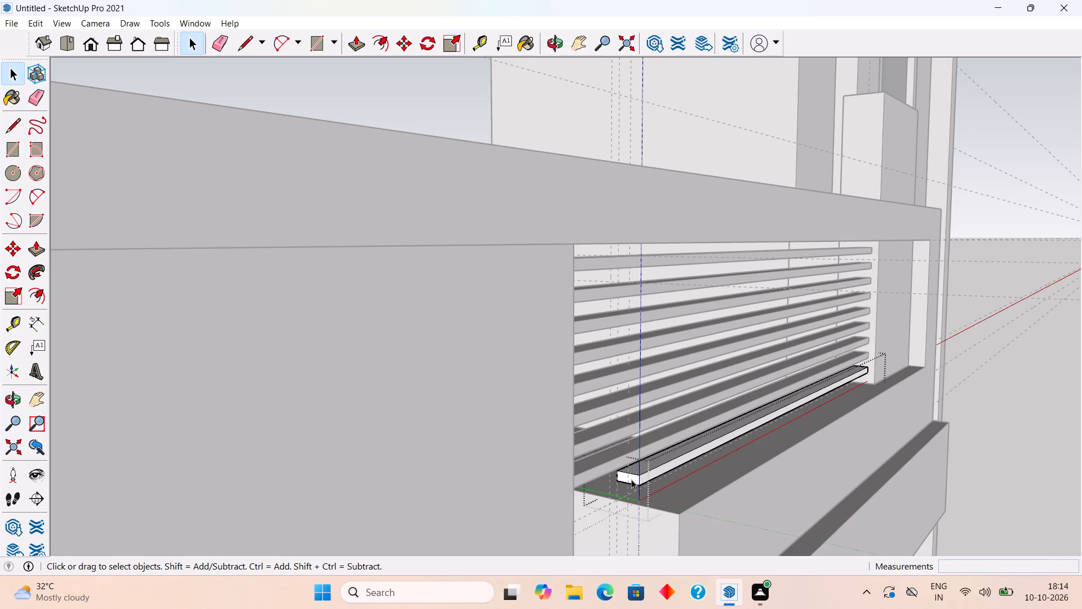
click(631, 479)
key(p)
click(633, 479)
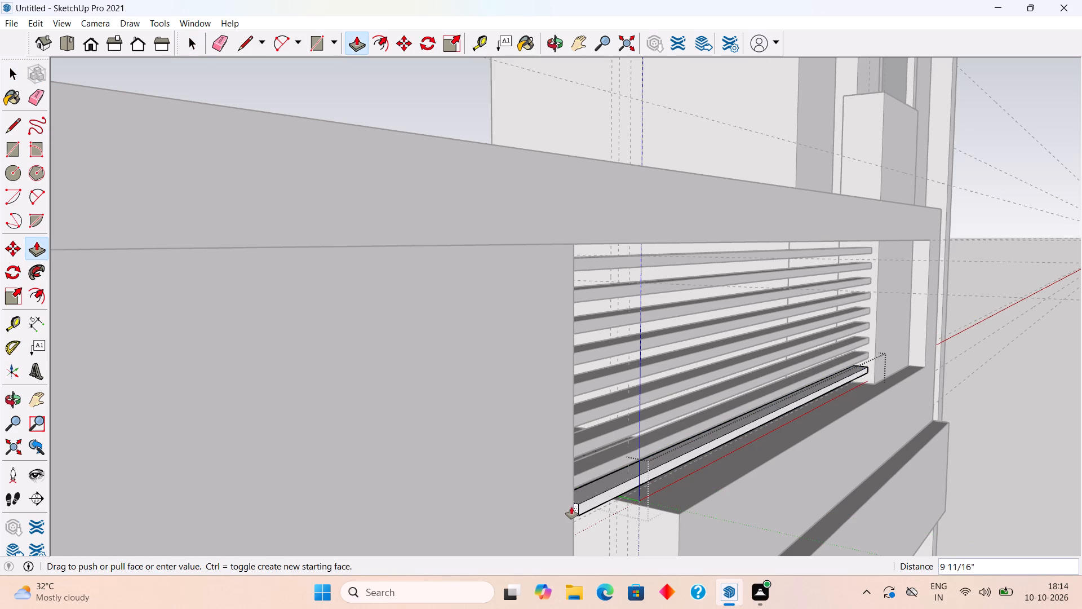
click(573, 520)
key(space)
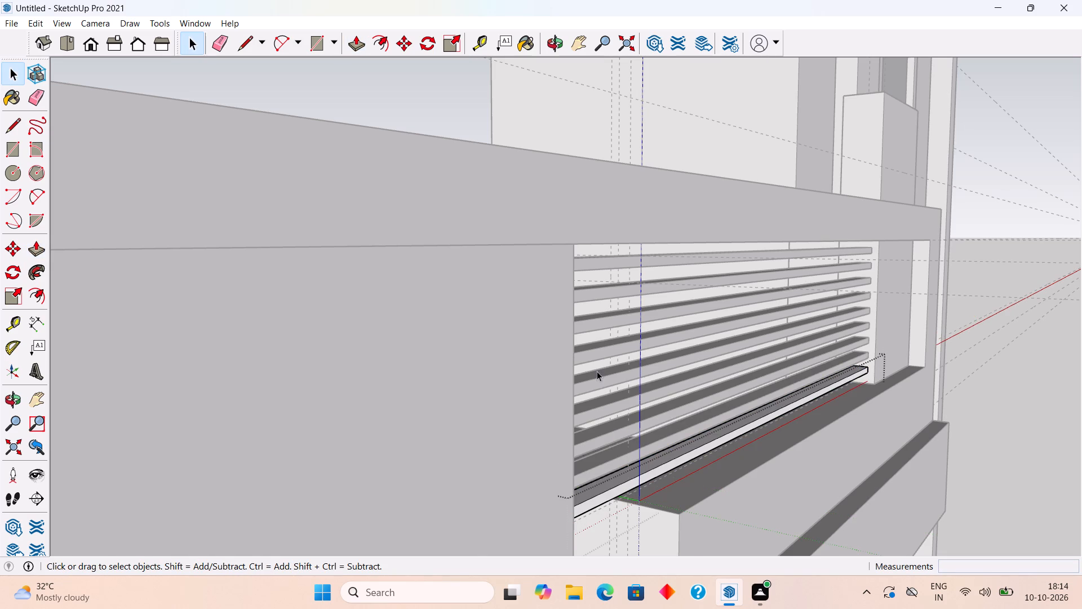
scroll(597, 371, down, 5)
click(451, 201)
Push the free end face of the low parapet wall below the louvres back 6".
middle_drag(680, 325, 400, 277)
scroll(636, 339, down, 1)
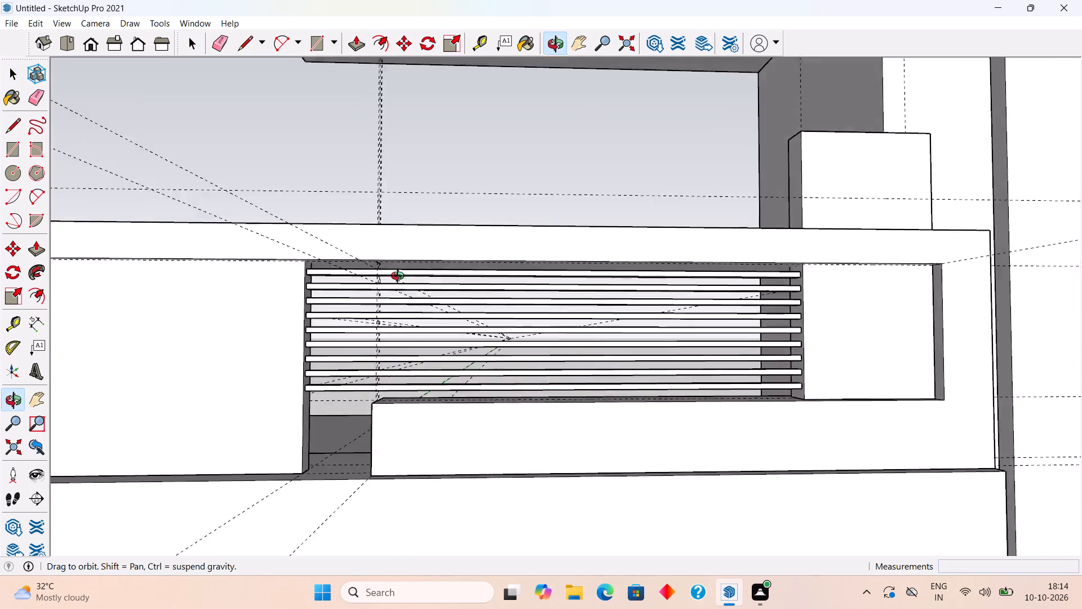
middle_drag(400, 277, 482, 311)
scroll(482, 311, down, 8)
middle_drag(482, 316, 341, 340)
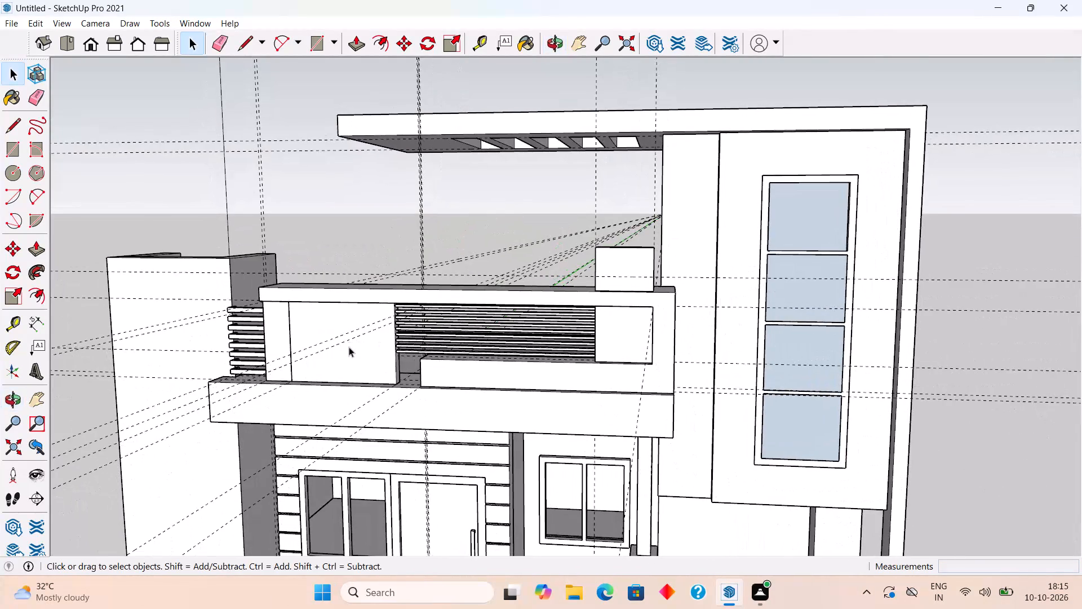
middle_drag(394, 382, 756, 419)
scroll(599, 416, up, 5)
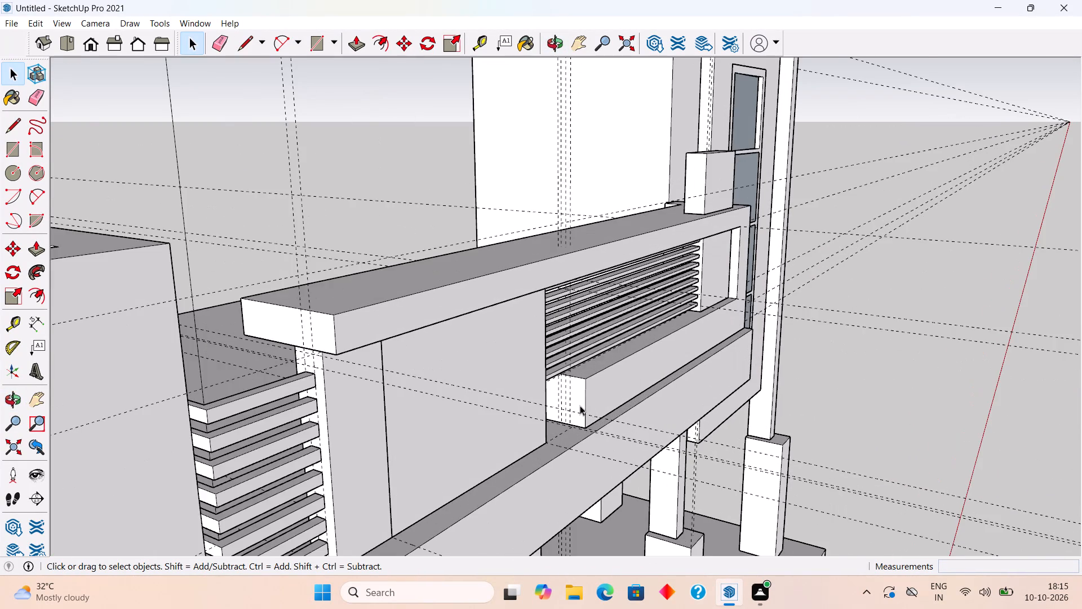
scroll(580, 405, up, 6)
triple_click(580, 401)
key(p)
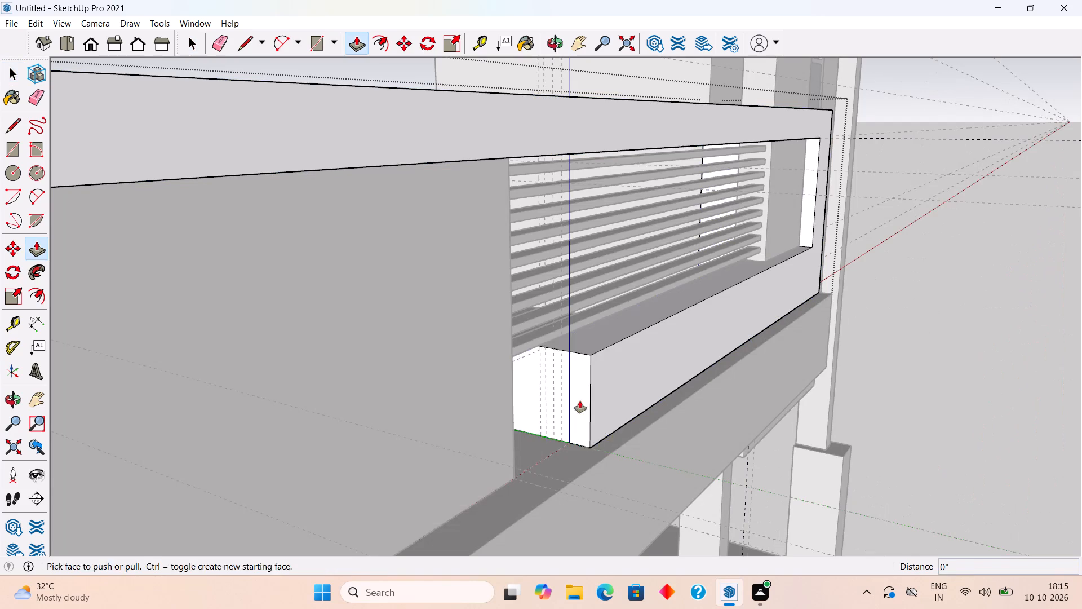
click(580, 401)
text(6")
key(Return)
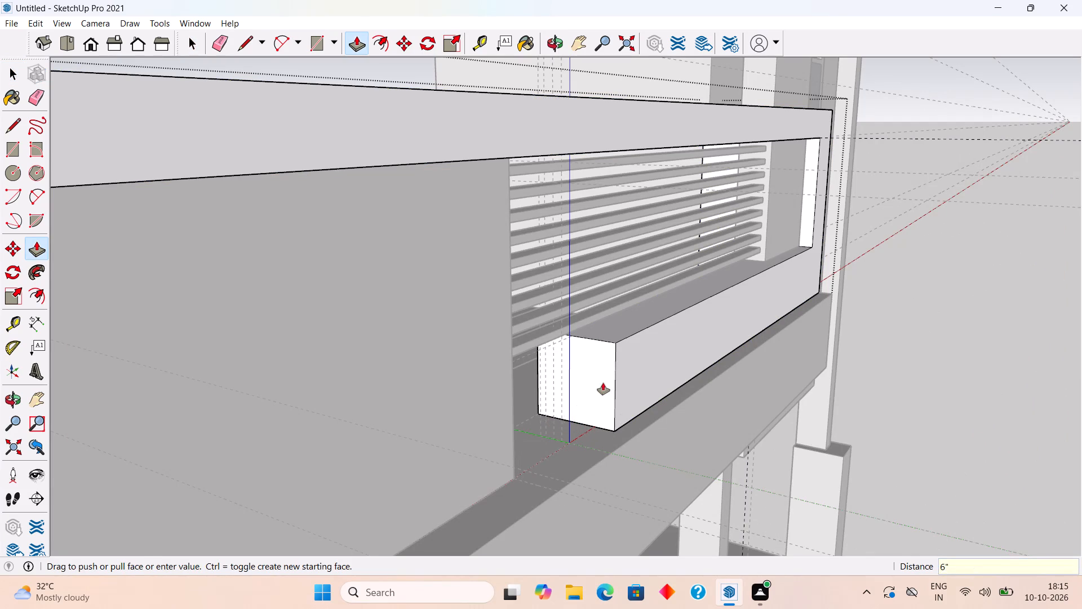
key(space)
scroll(666, 383, down, 6)
click(835, 416)
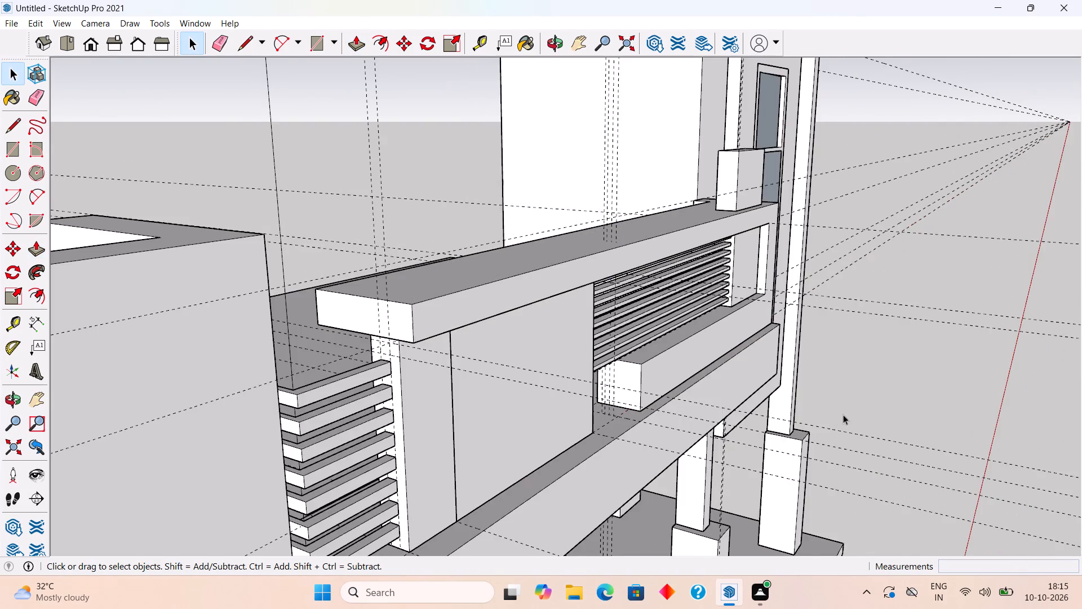
Delete all the guide lines from the model.
middle_drag(844, 414, 473, 400)
scroll(473, 400, down, 4)
middle_drag(446, 350, 586, 334)
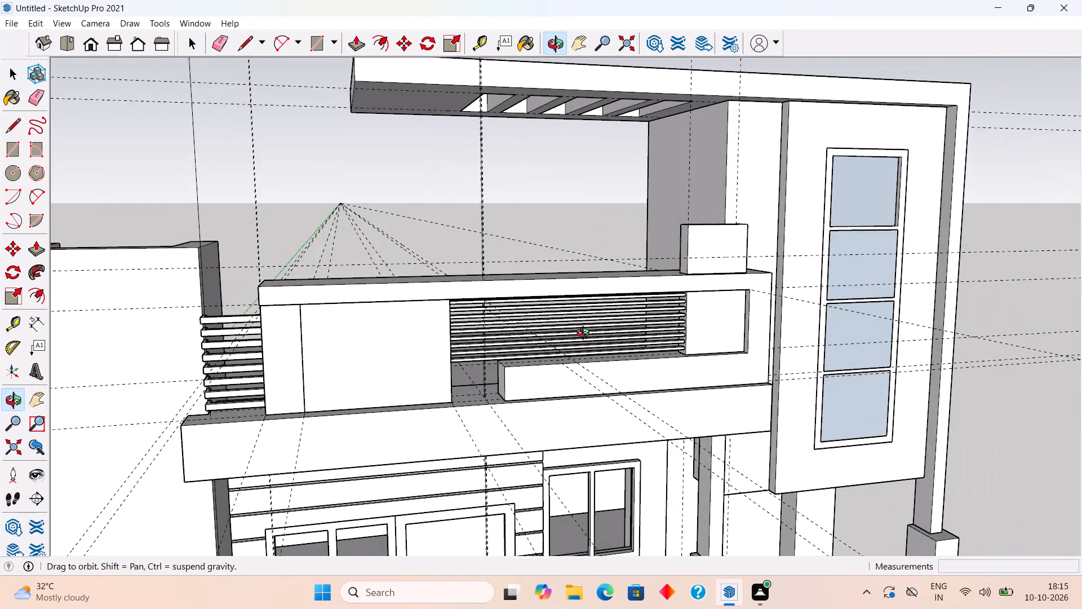
middle_drag(586, 334, 586, 334)
scroll(586, 334, up, 2)
middle_drag(561, 363, 488, 368)
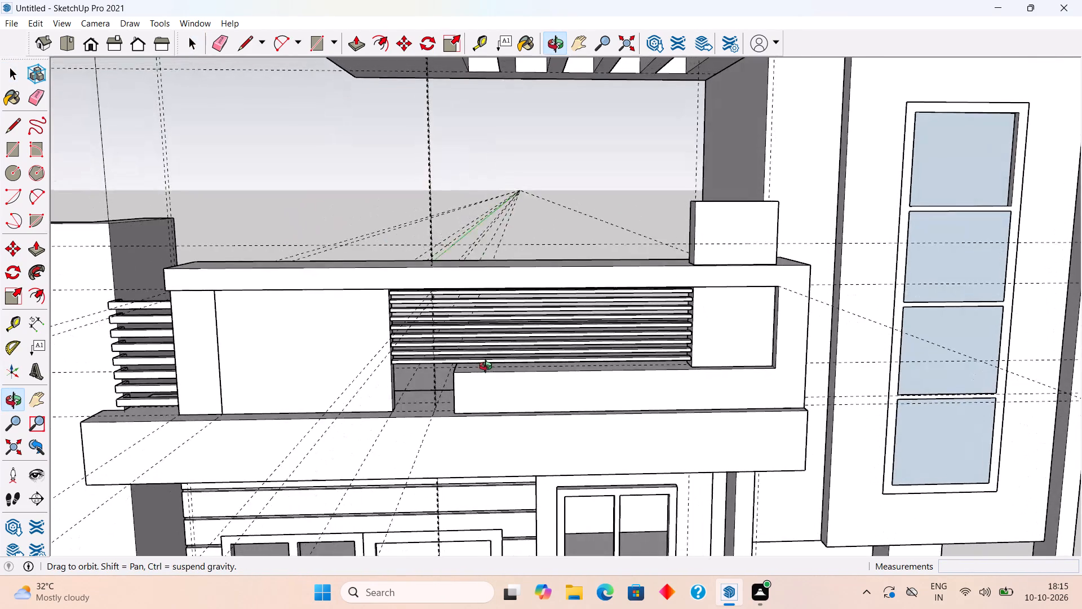
middle_drag(488, 368, 487, 367)
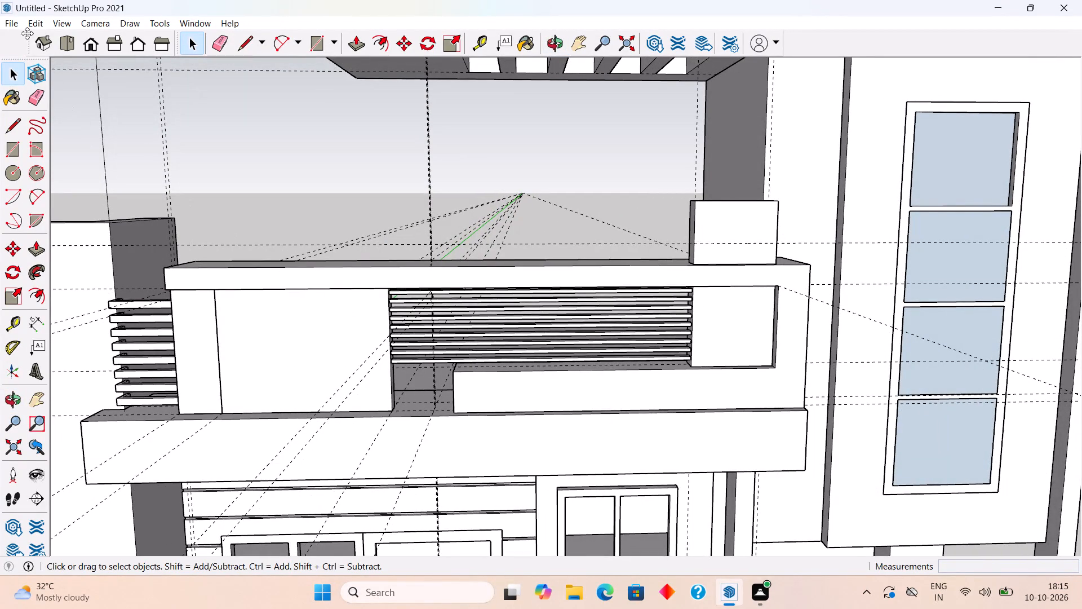
click(42, 25)
click(109, 151)
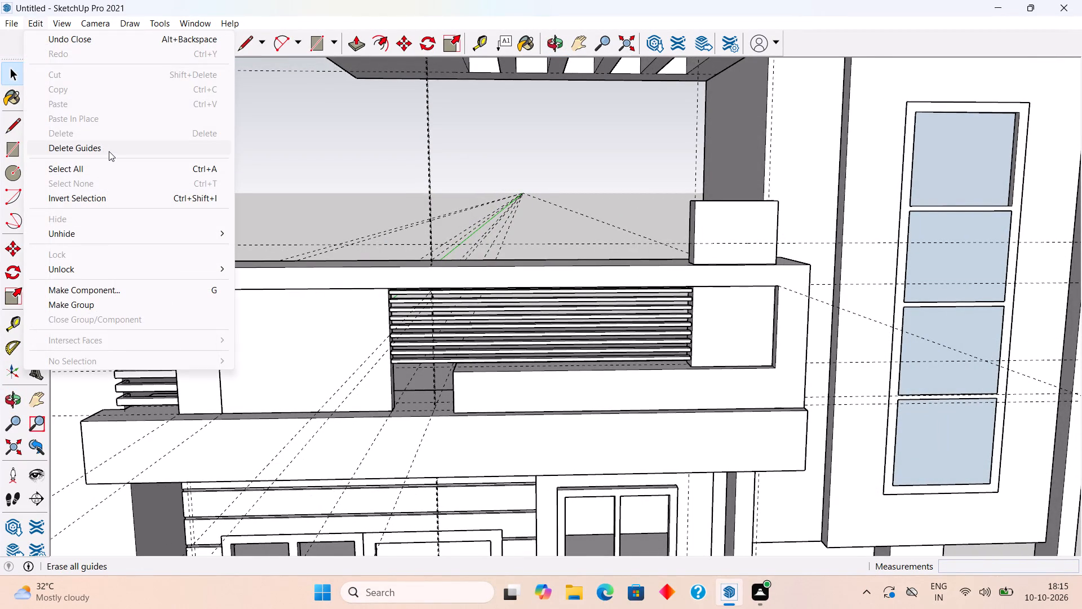
Open the large canopy panel beside the louvres and push its front face back 2".
scroll(246, 237, down, 12)
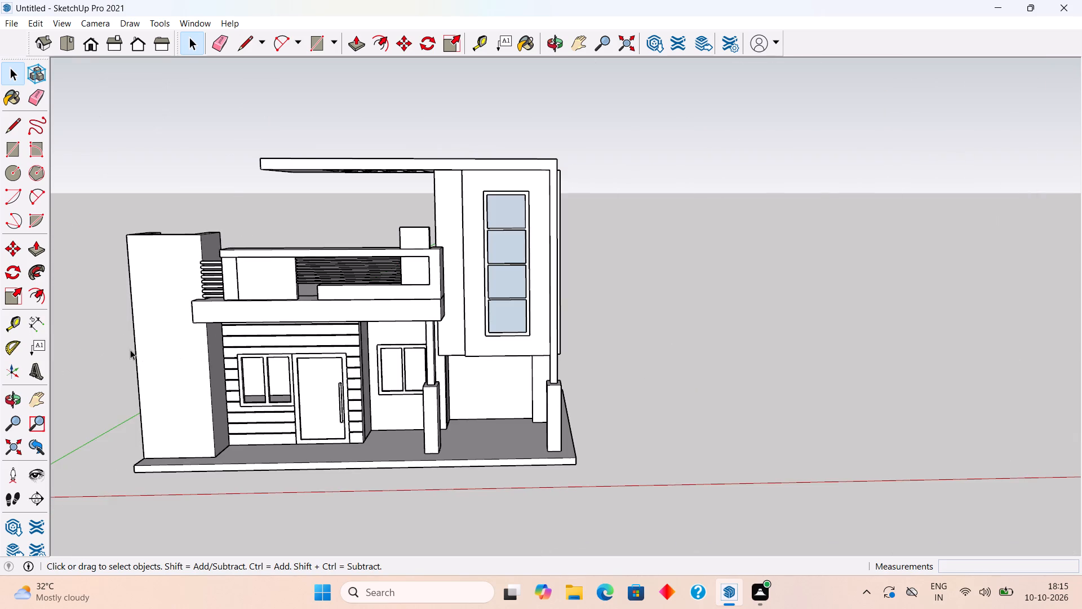
scroll(130, 350, up, 3)
shift+middle_drag(130, 348, 331, 350)
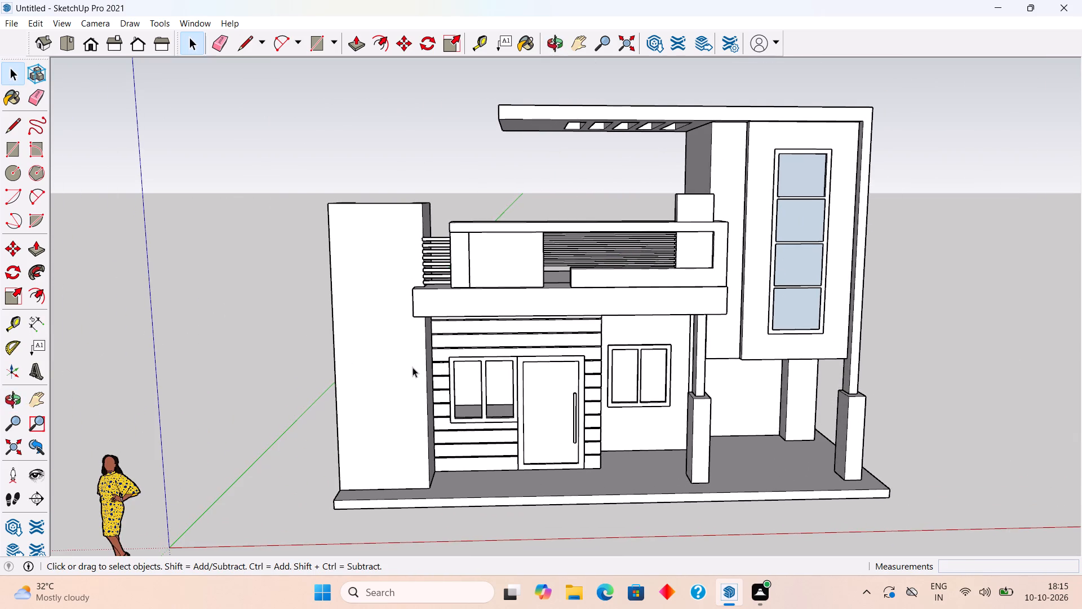
scroll(413, 367, up, 2)
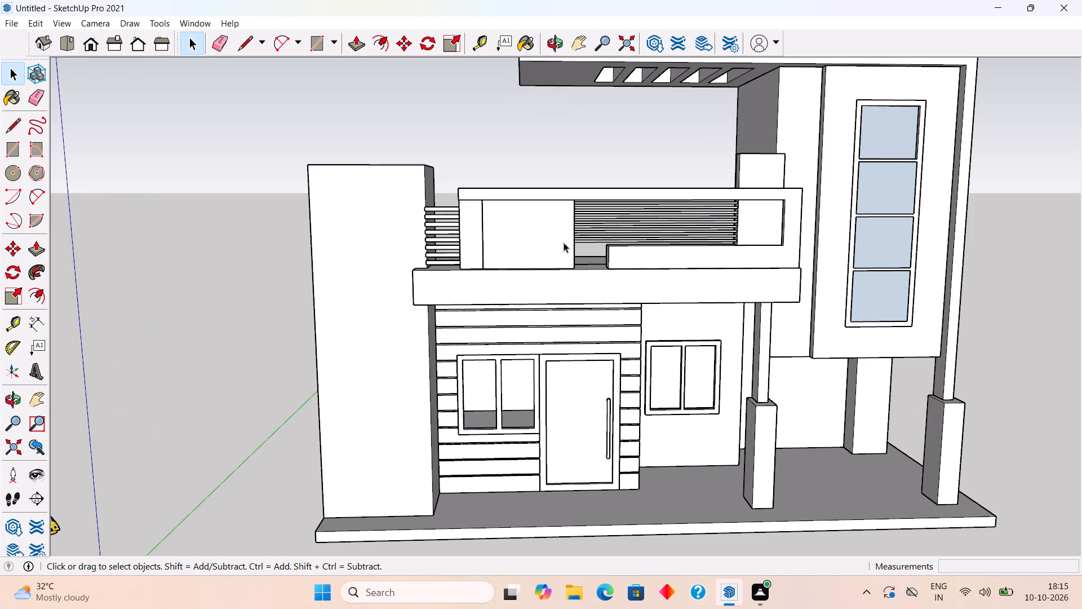
middle_drag(564, 242, 568, 281)
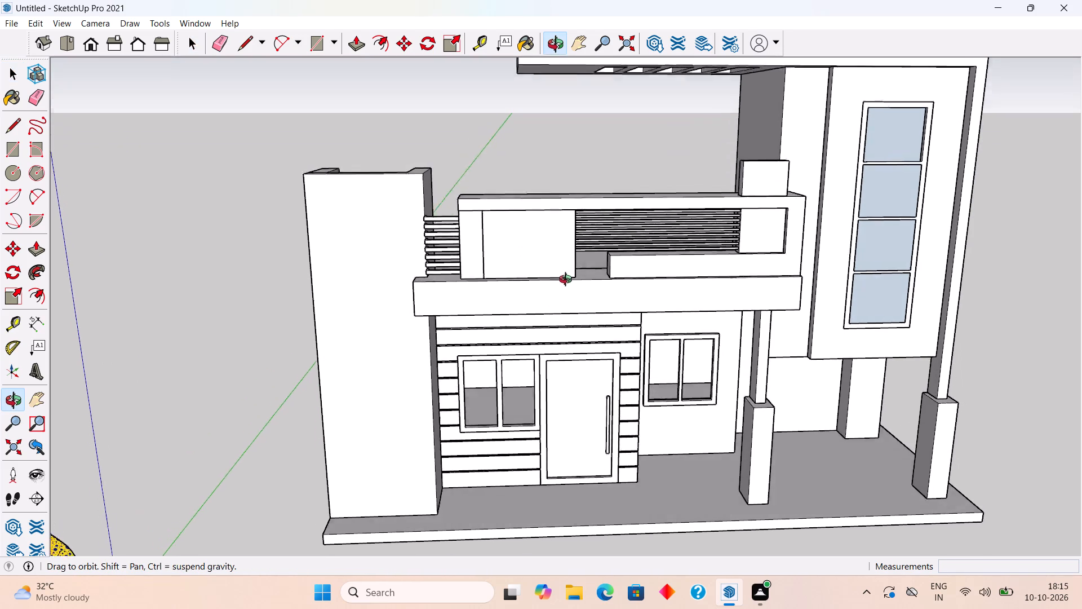
middle_drag(568, 281, 568, 296)
scroll(541, 265, up, 5)
click(541, 265)
scroll(541, 265, up, 6)
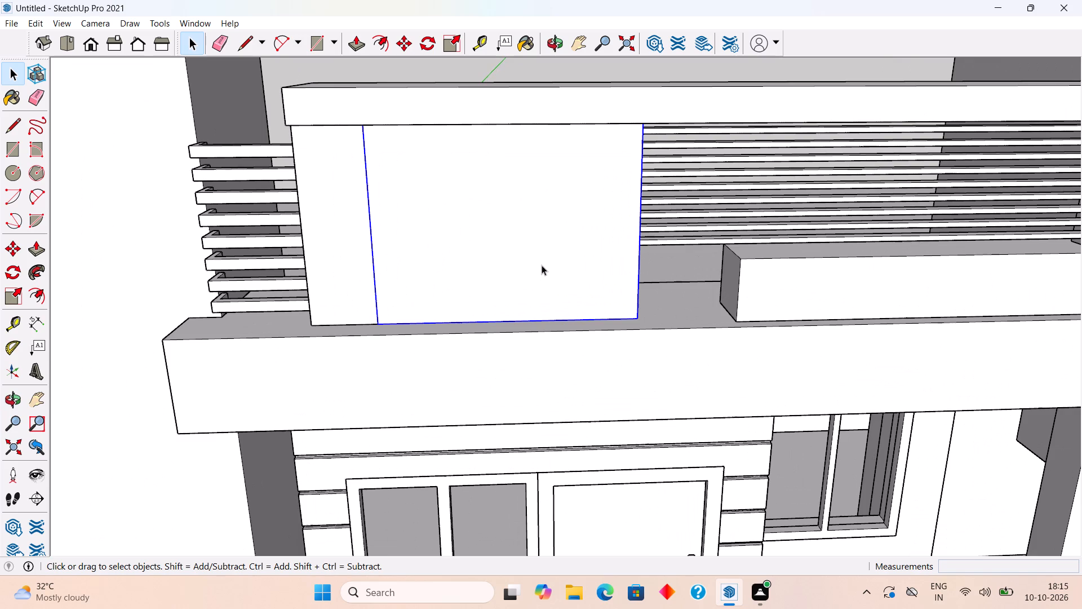
triple_click(542, 265)
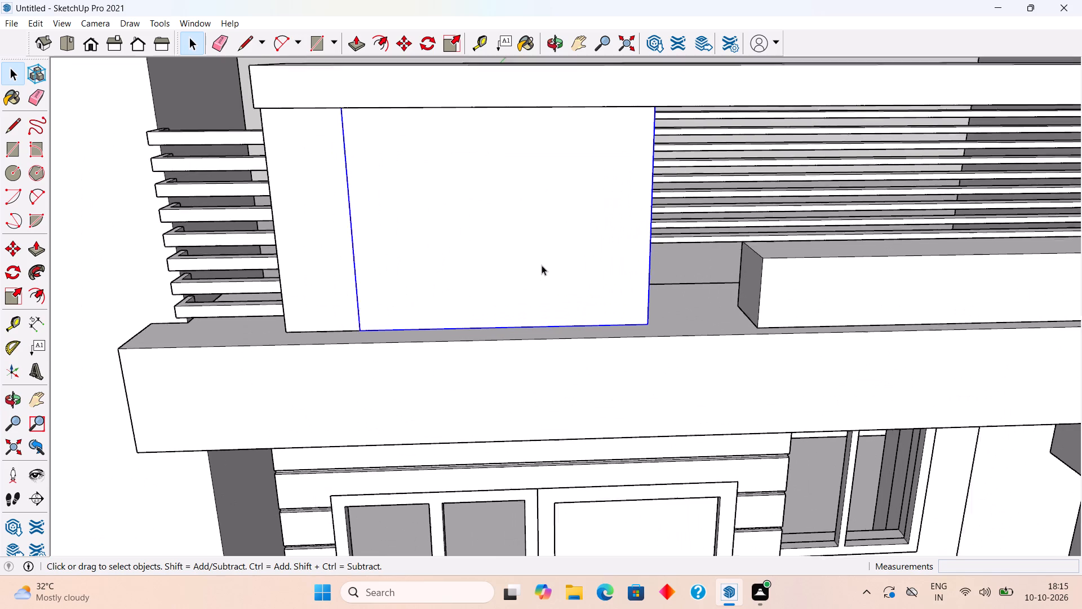
key(p)
click(547, 267)
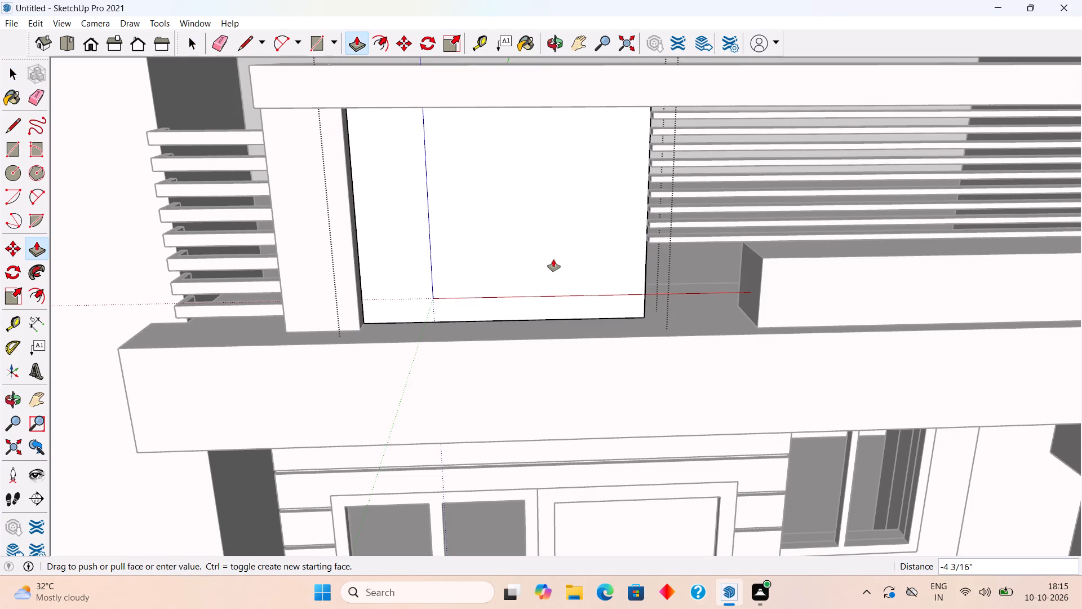
text(2")
key(Return)
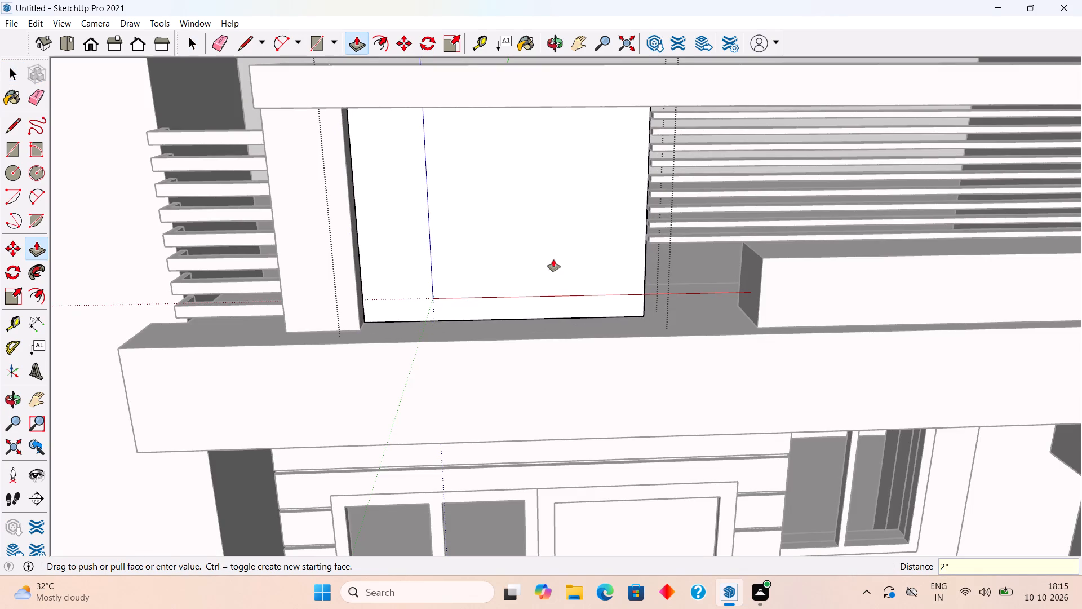
key(space)
scroll(753, 131, down, 4)
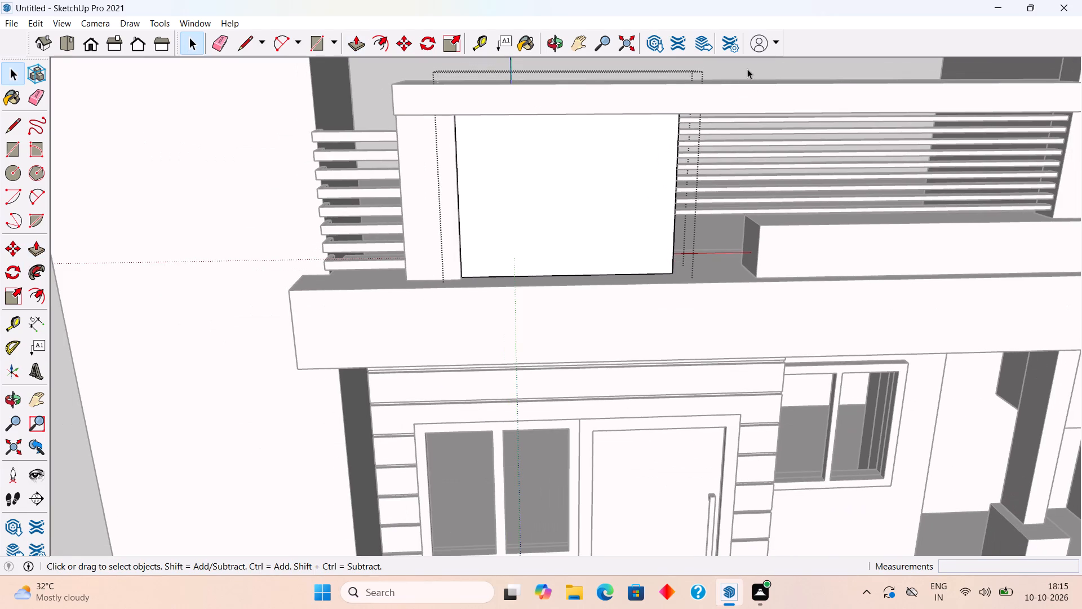
click(748, 69)
Examine the recessed panel's depth relative to the adjoining pillar and the louvre ends.
middle_drag(774, 153, 442, 171)
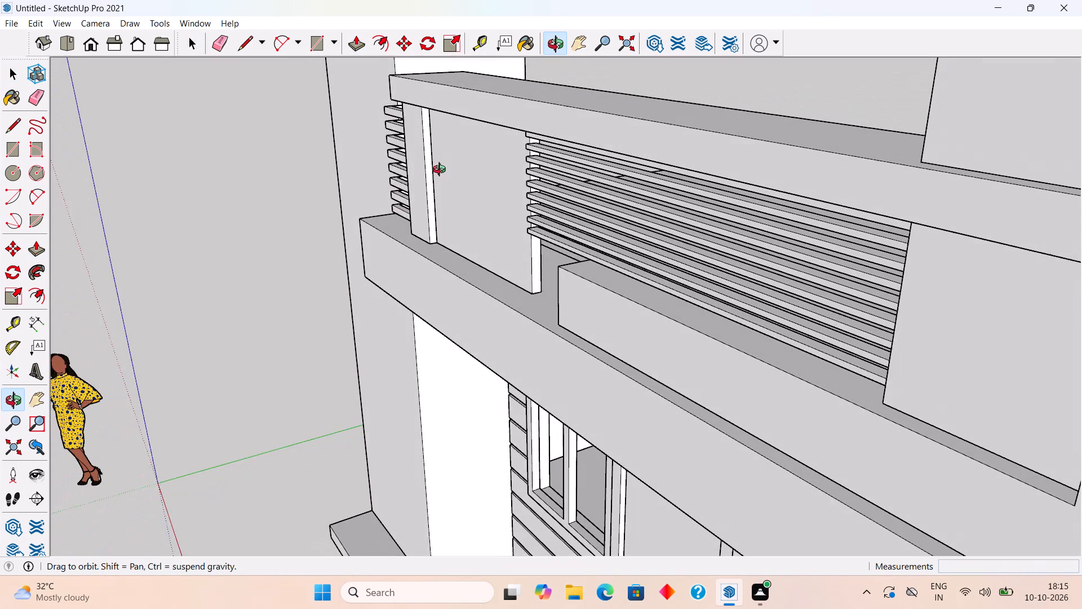
middle_drag(442, 171, 468, 187)
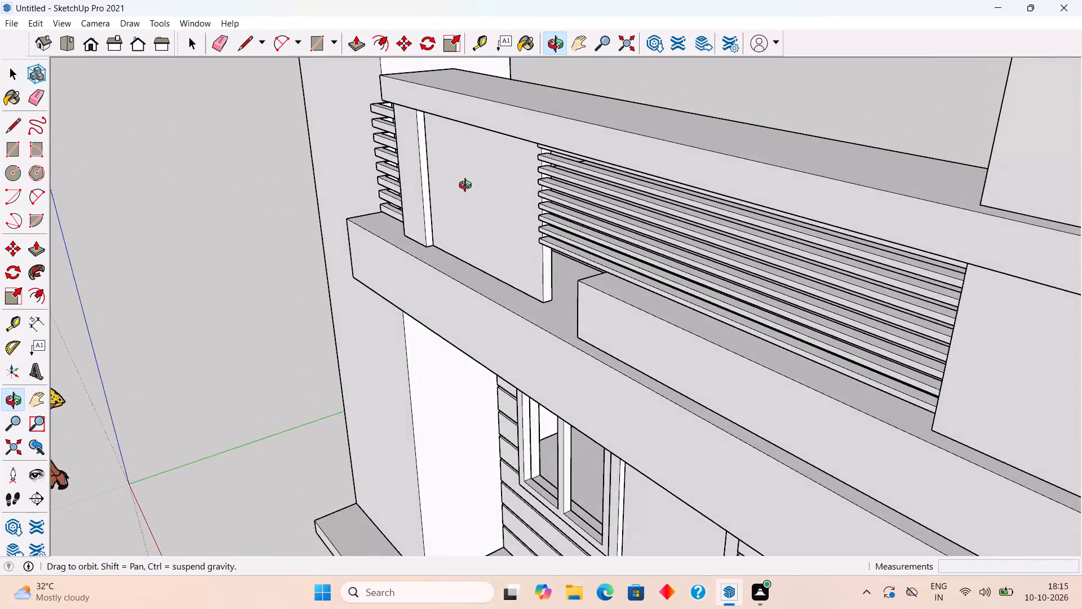
middle_drag(468, 187, 626, 224)
scroll(626, 224, down, 2)
scroll(569, 226, up, 5)
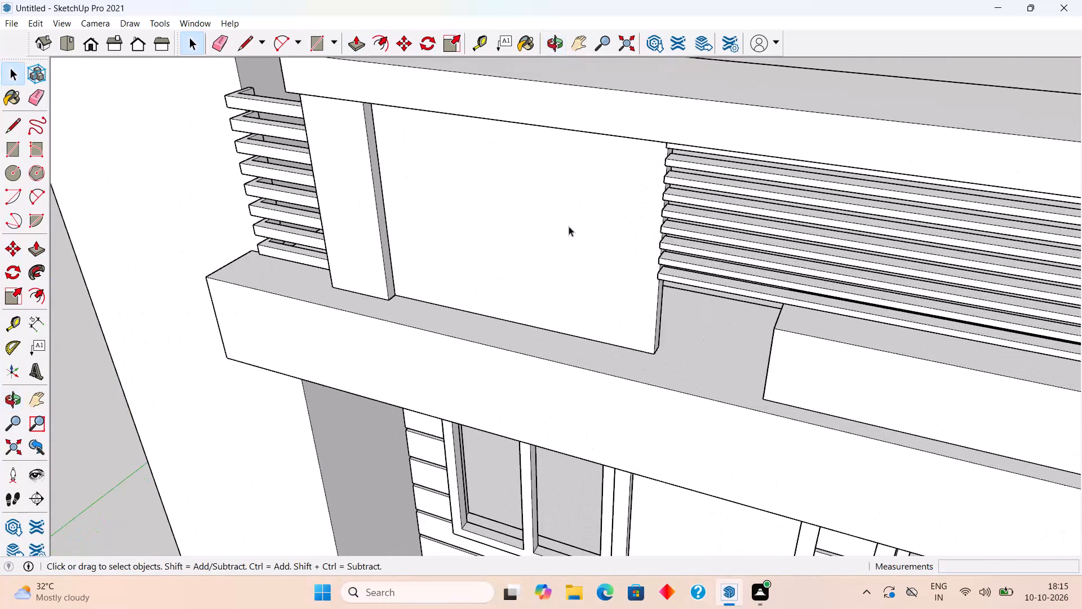
middle_drag(603, 224, 404, 171)
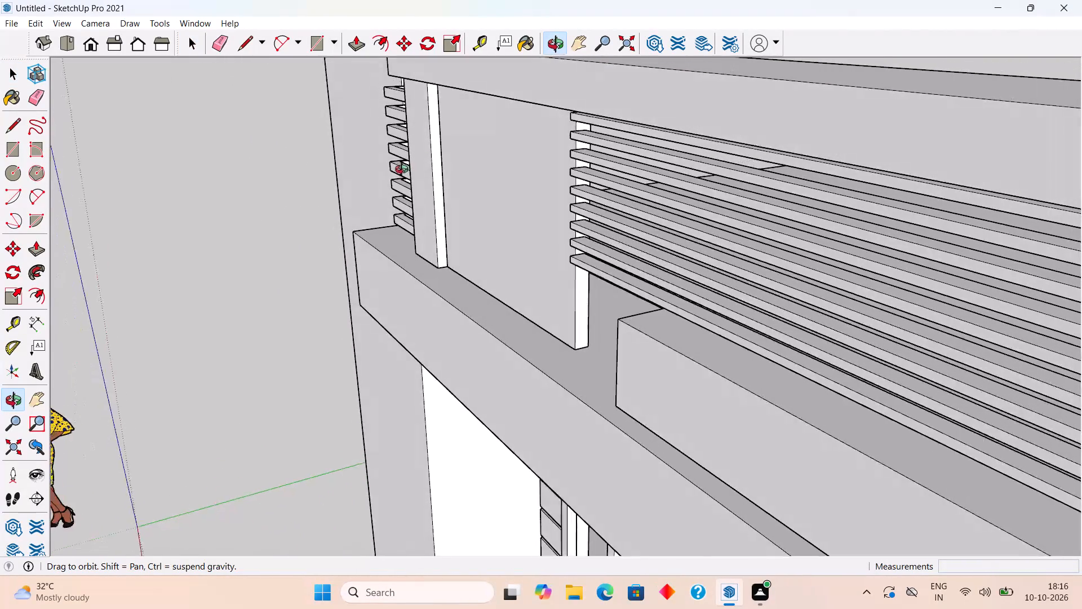
middle_drag(404, 171, 546, 175)
scroll(546, 175, down, 7)
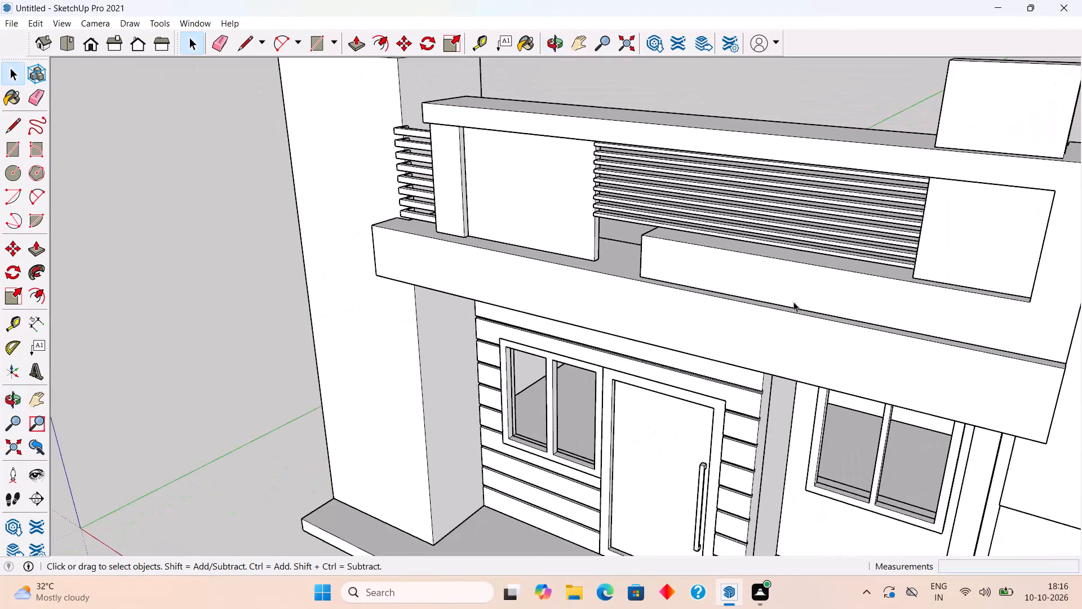
Group the nine horizontal louvre bars between the large canopy panel and the far pillar into one object.
middle_drag(839, 330, 1027, 293)
scroll(1027, 293, up, 1)
middle_drag(814, 104, 853, 178)
scroll(853, 178, down, 3)
scroll(851, 118, up, 3)
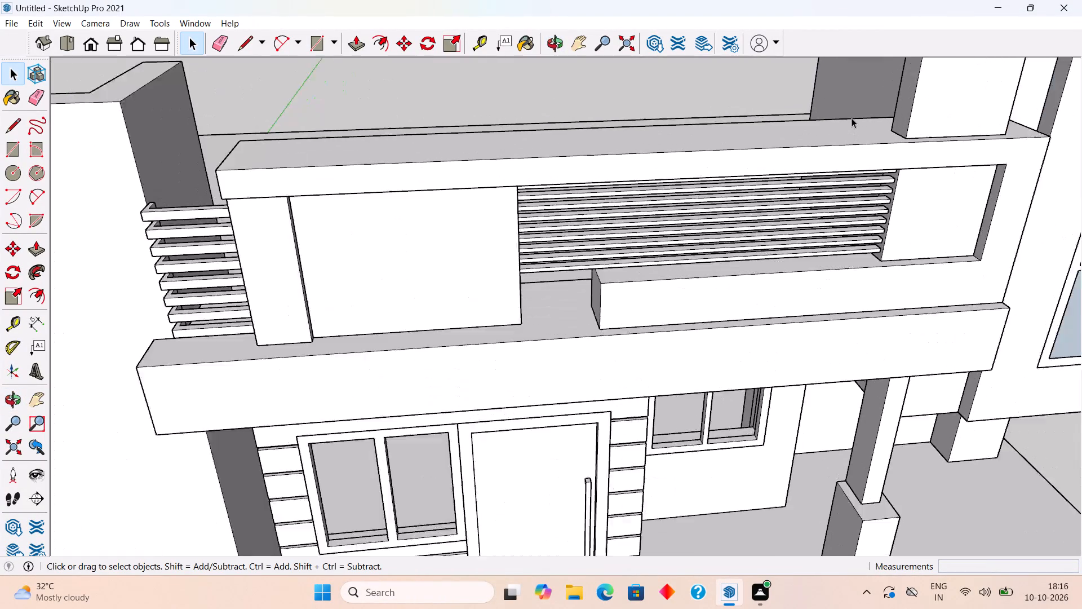
scroll(852, 118, up, 6)
middle_drag(872, 176, 947, 76)
scroll(788, 173, up, 3)
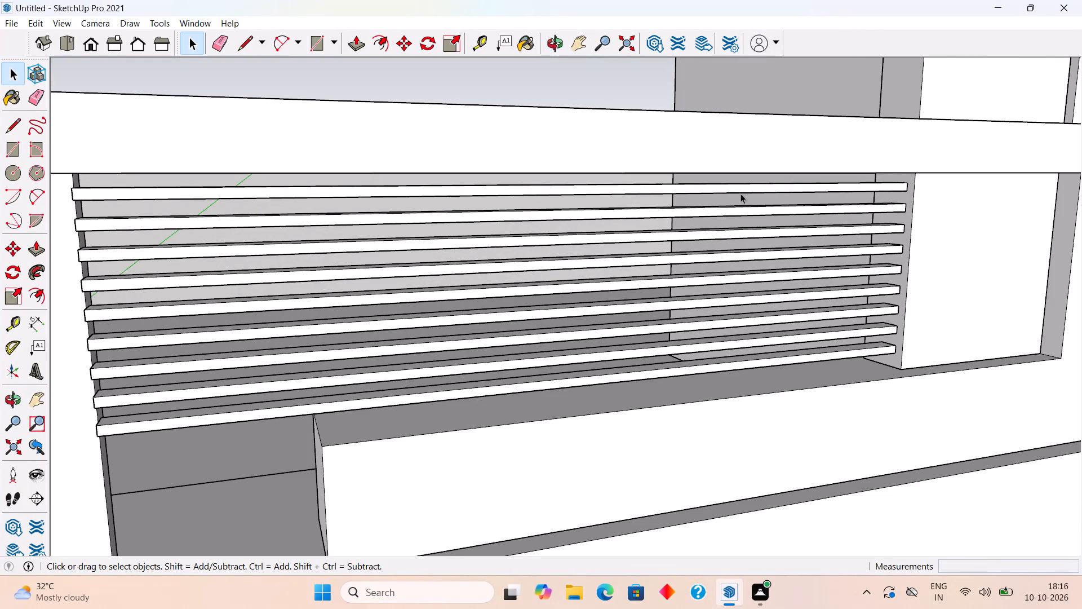
click(740, 192)
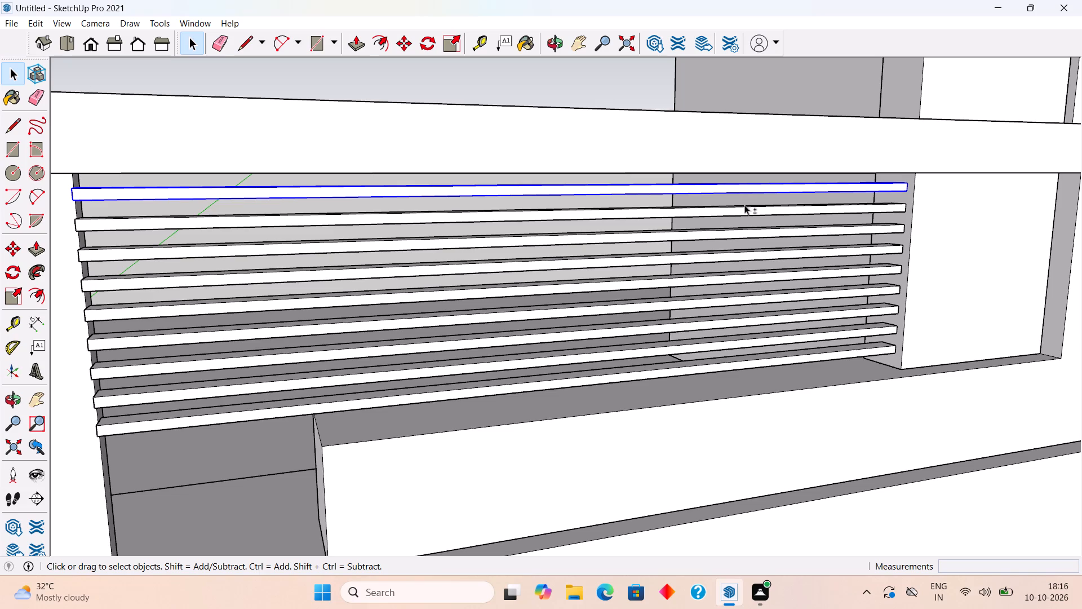
shift+click(748, 215)
shift+click(751, 232)
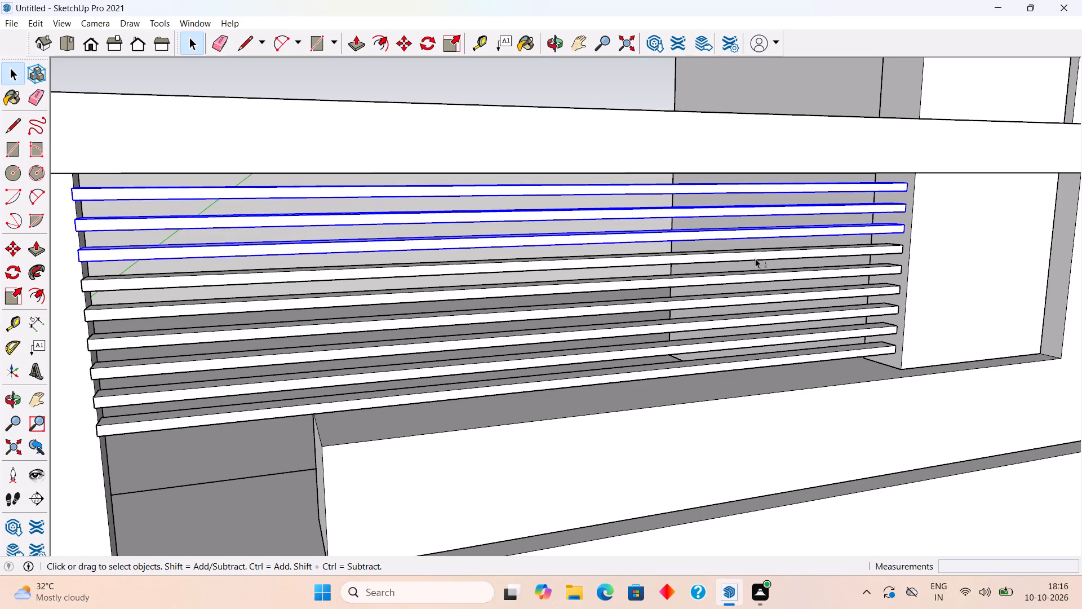
shift+click(755, 258)
shift+click(749, 280)
shift+drag(749, 298, 749, 315)
shift+click(750, 323)
shift+click(752, 300)
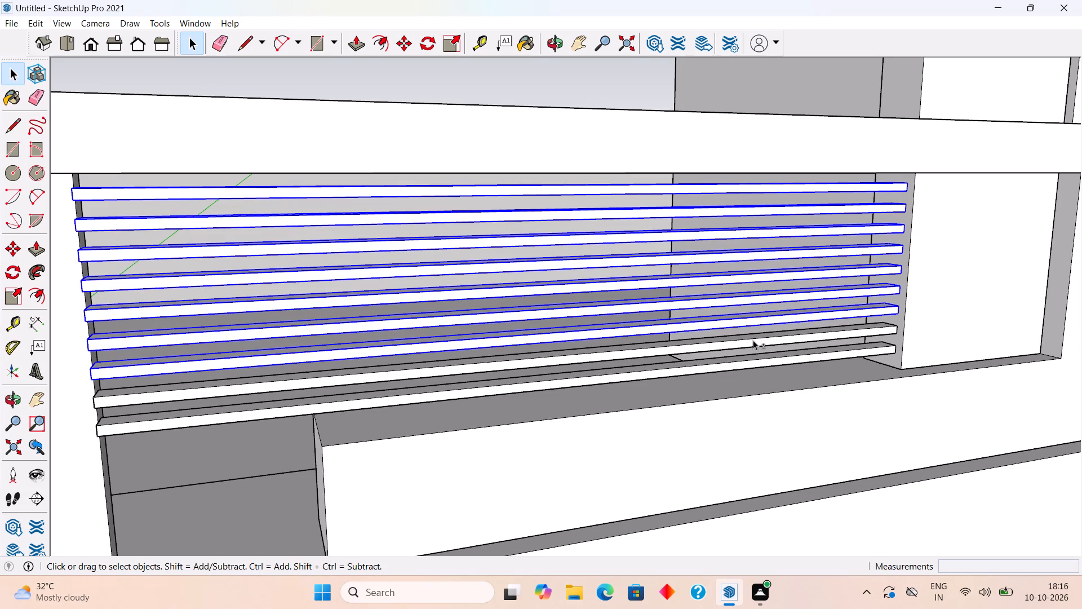
shift+click(753, 341)
shift+click(753, 364)
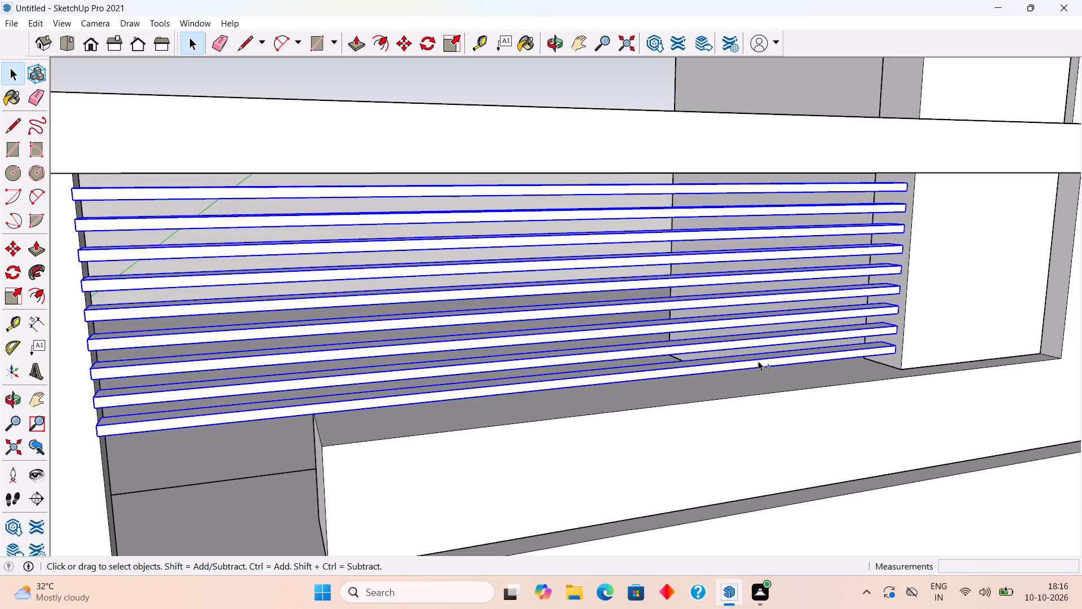
shift+right_click(760, 358)
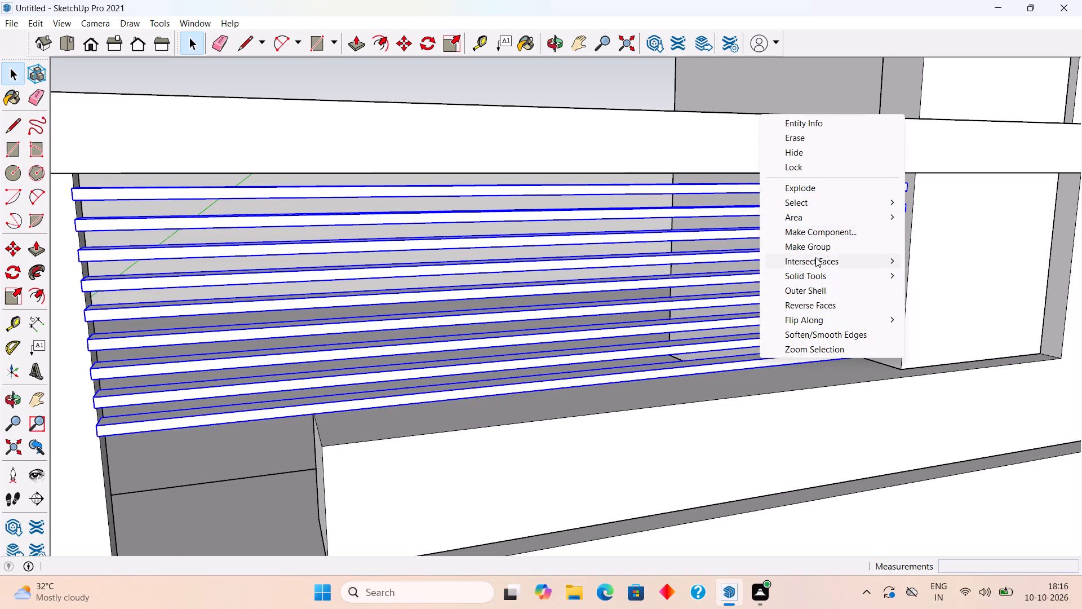
click(817, 253)
click(623, 85)
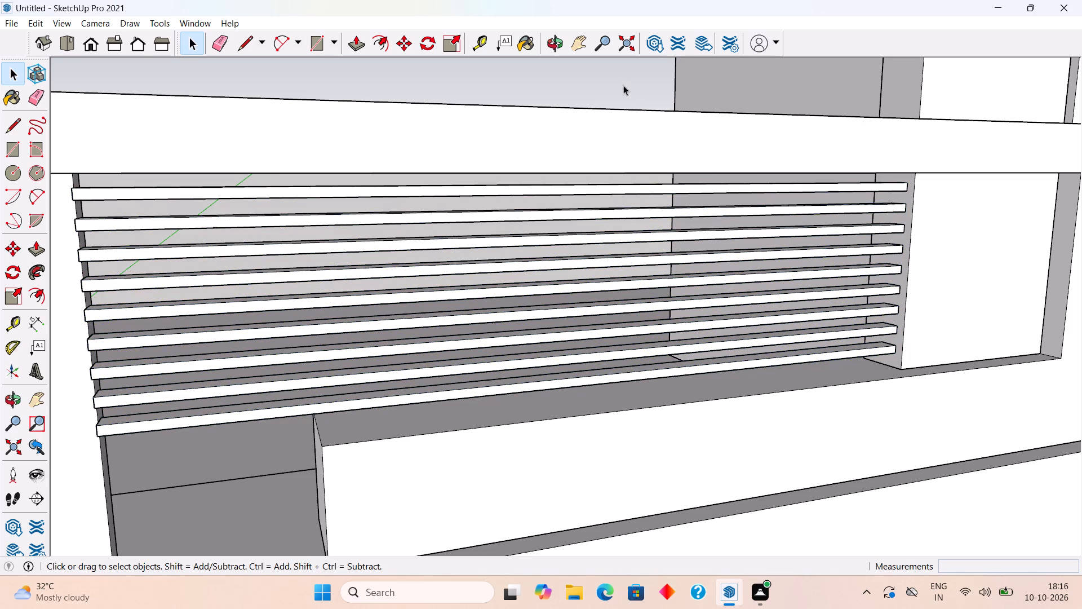
Move the grouped louvre bars back 1 5/8" along the green axis, behind the large panel's front face.
scroll(867, 323, up, 3)
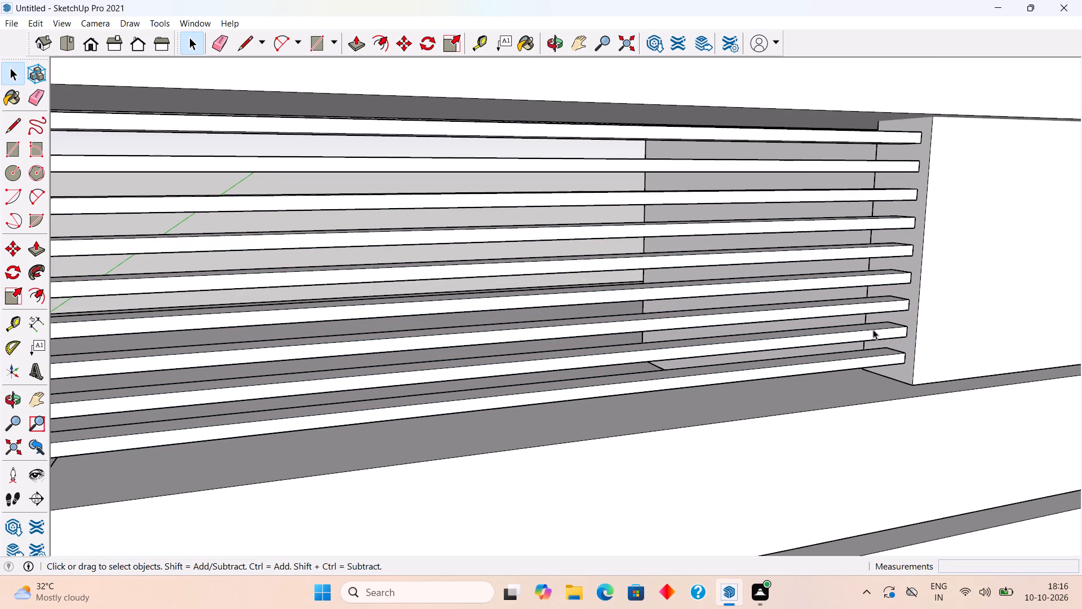
scroll(394, 246, down, 11)
scroll(150, 294, up, 4)
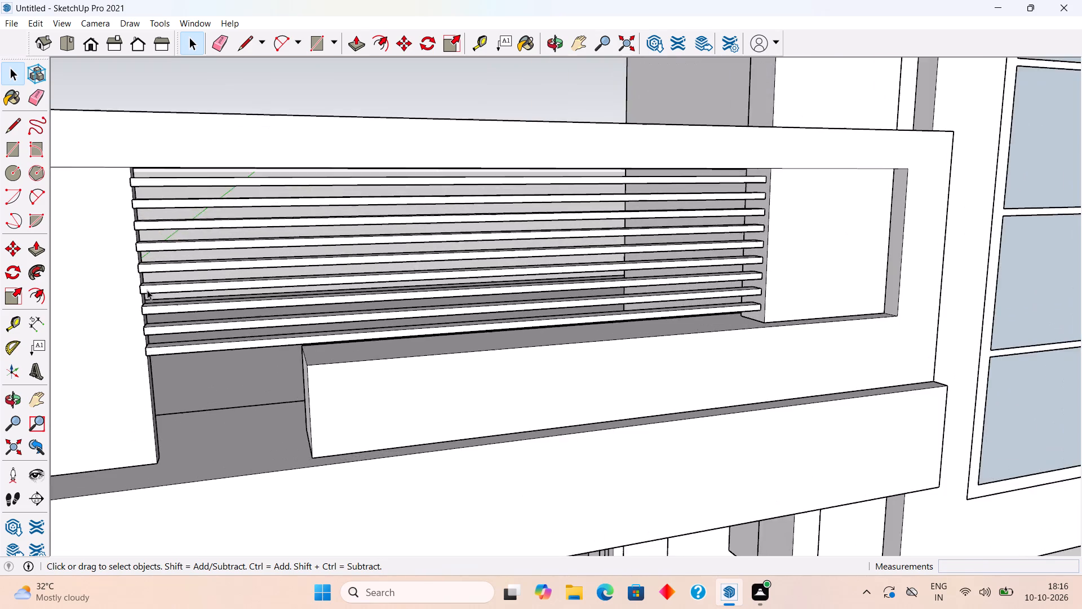
scroll(147, 290, up, 4)
middle_drag(150, 286, 227, 285)
scroll(233, 253, up, 3)
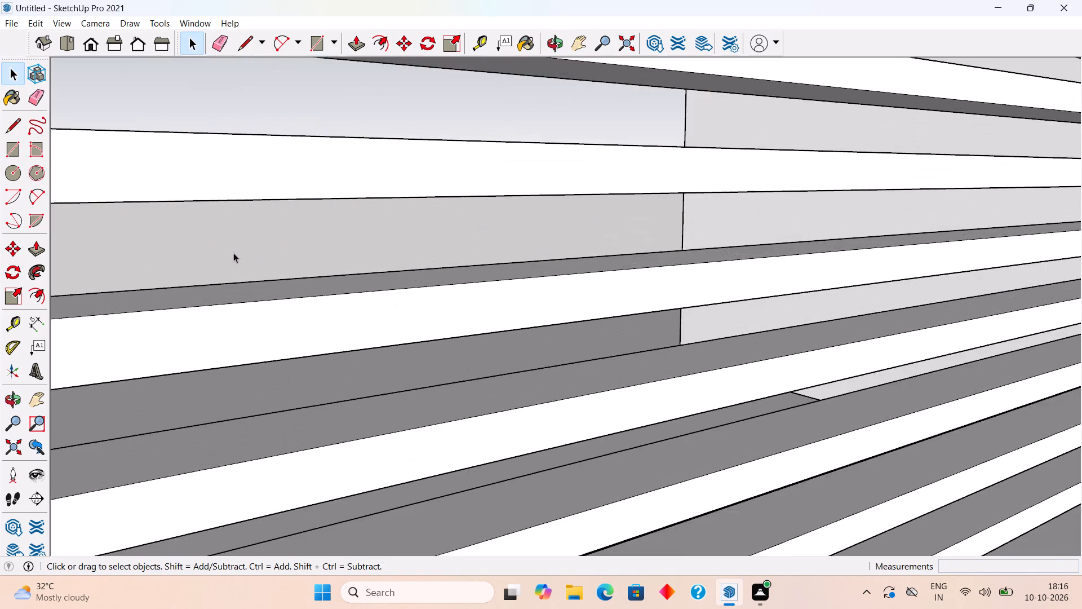
scroll(224, 267, down, 4)
scroll(1081, 0, down, 3)
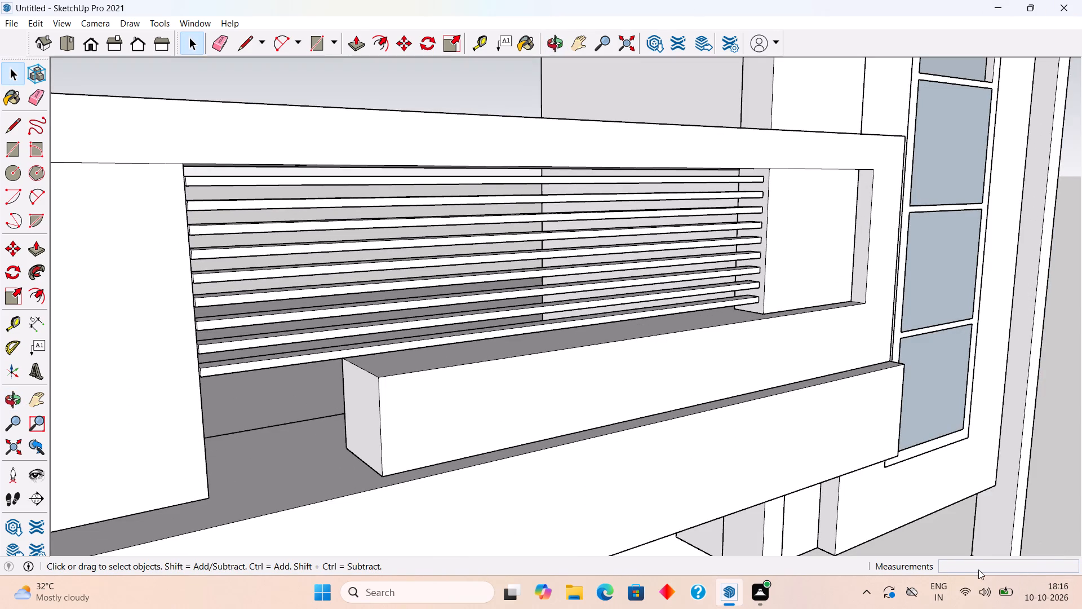
middle_drag(350, 323, 202, 325)
scroll(108, 308, up, 14)
click(135, 317)
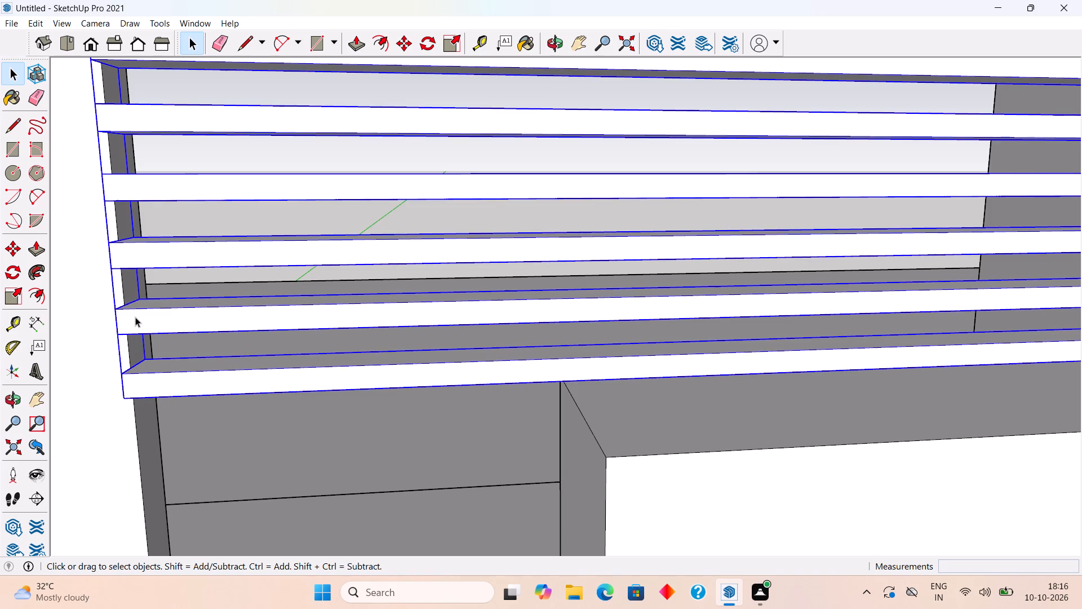
key(m)
click(121, 386)
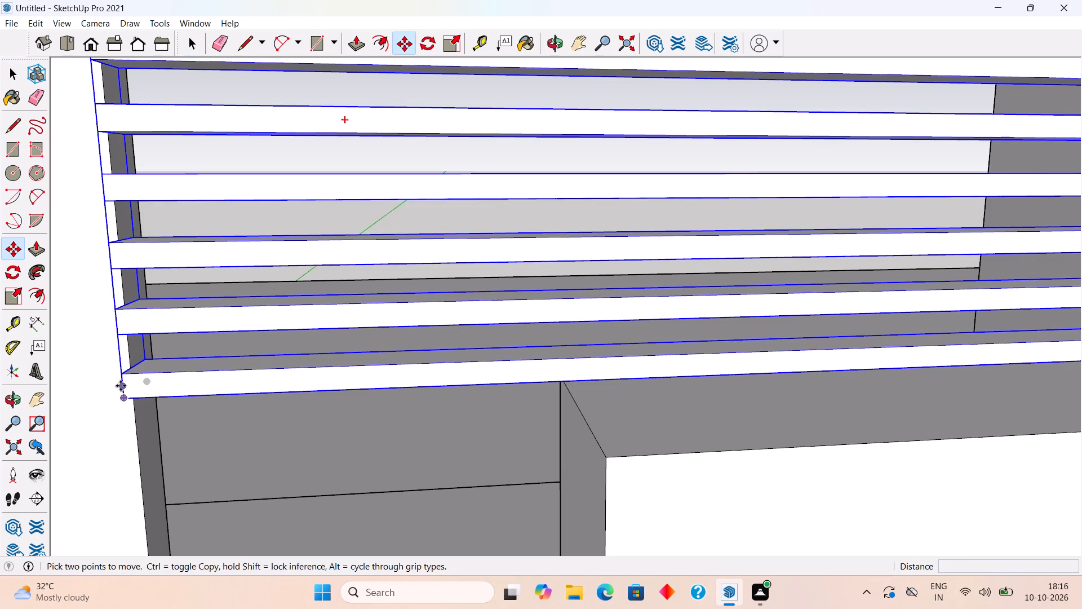
click(136, 373)
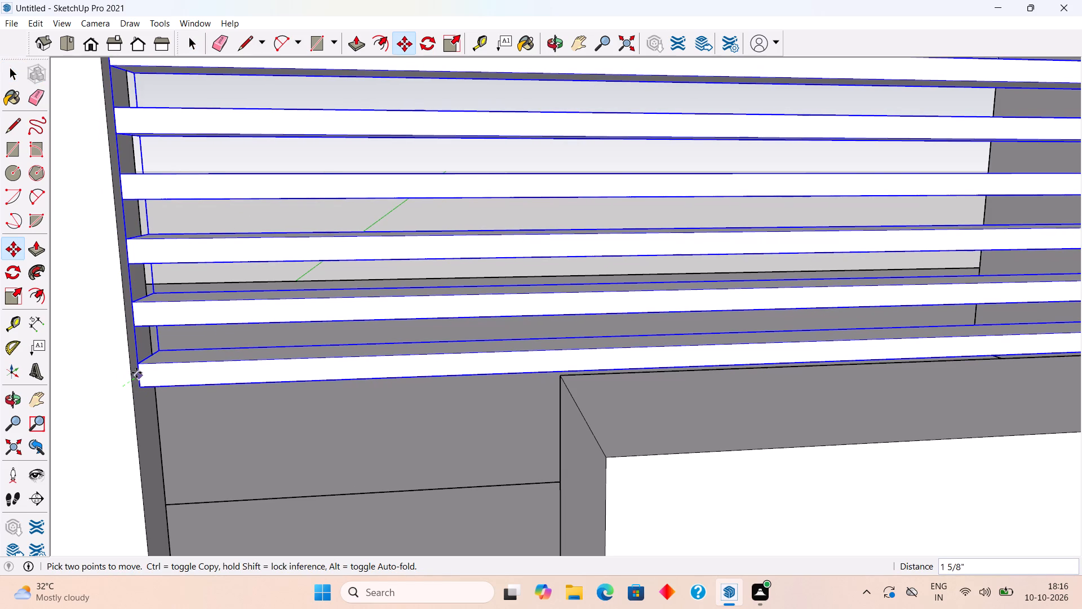
key(space)
Open the large canopy panel beside the louvres for editing and select its rear face.
middle_drag(203, 379, 888, 365)
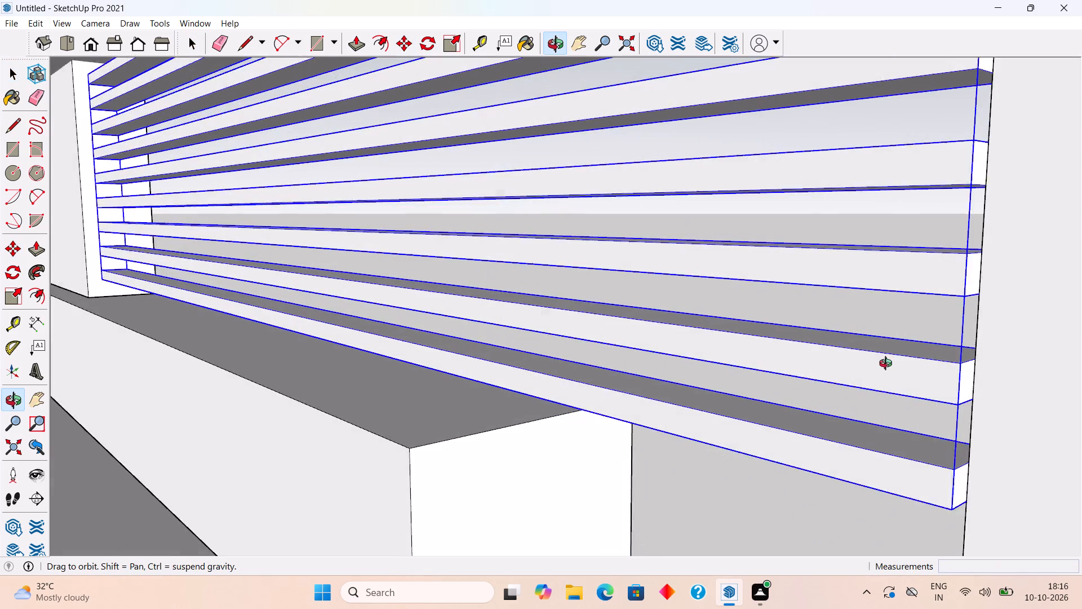
middle_drag(888, 365, 930, 368)
scroll(930, 368, down, 20)
scroll(930, 368, down, 2)
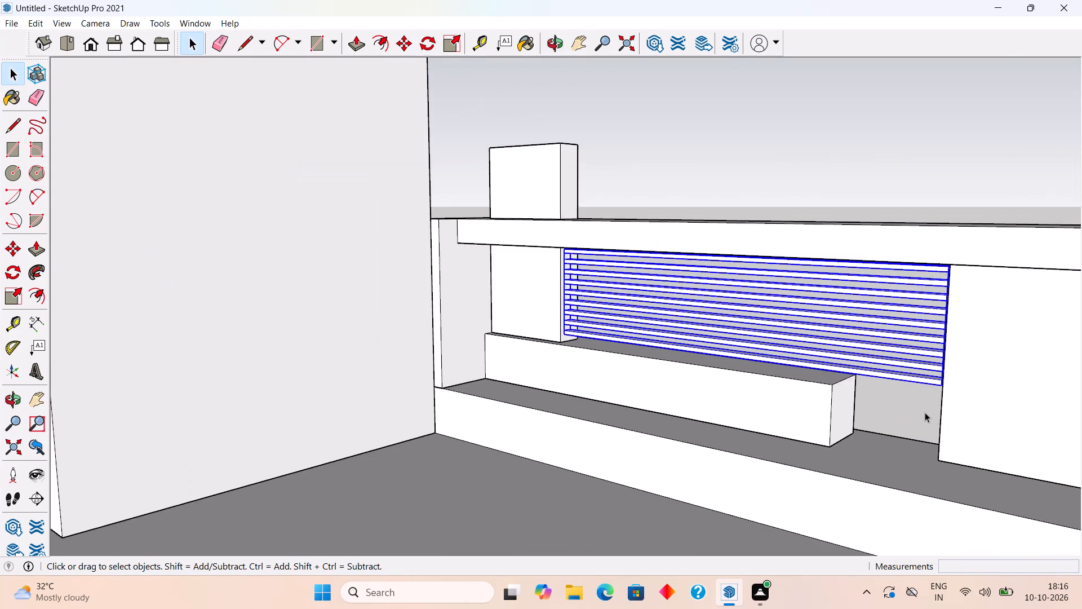
scroll(904, 422, down, 4)
scroll(832, 412, down, 5)
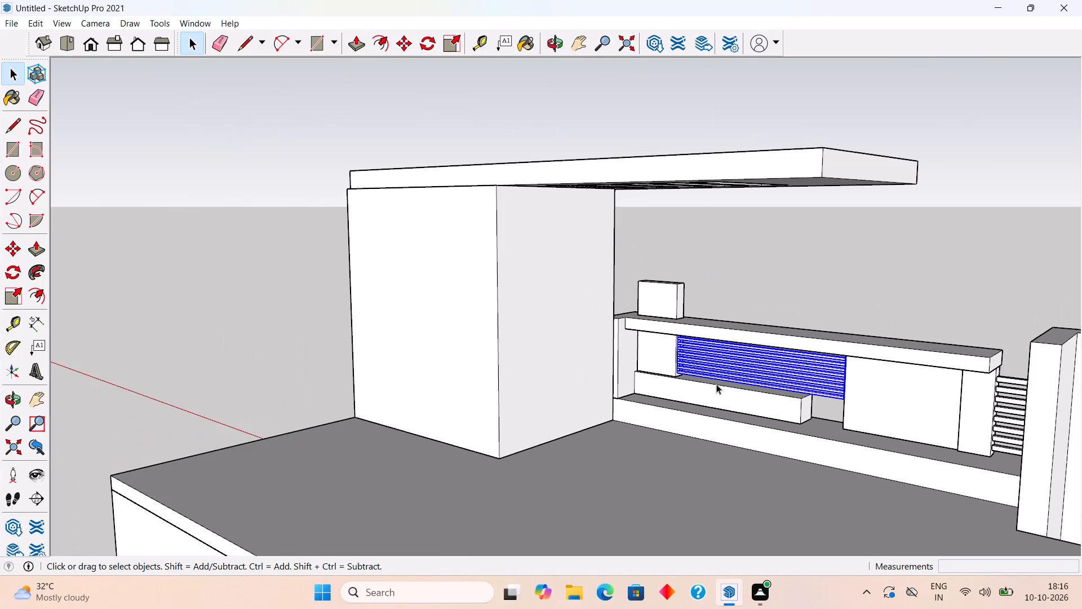
scroll(942, 400, up, 6)
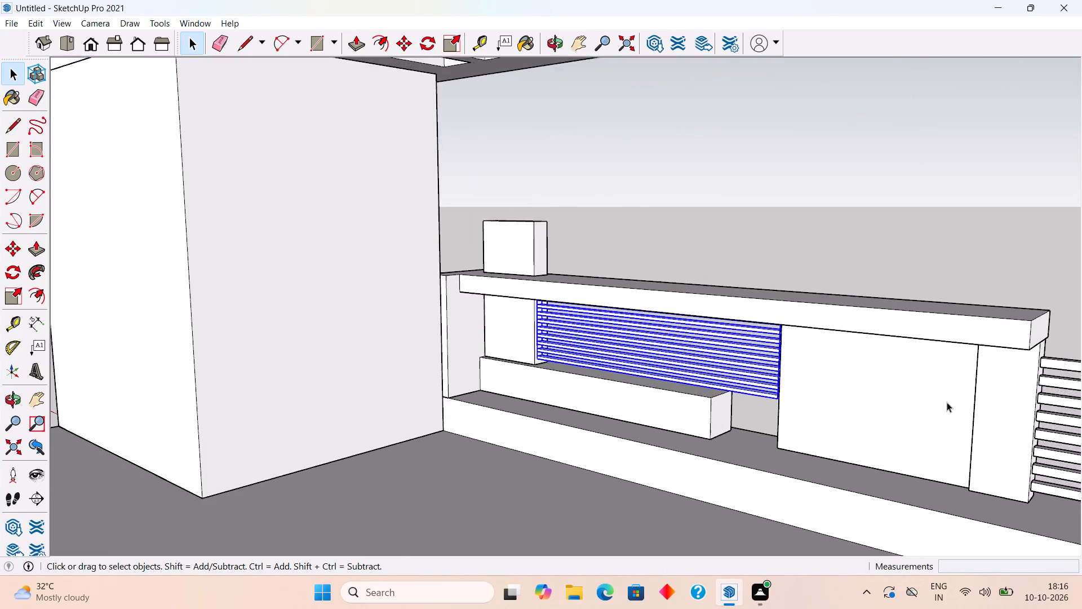
triple_click(947, 402)
scroll(946, 399, up, 5)
click(946, 399)
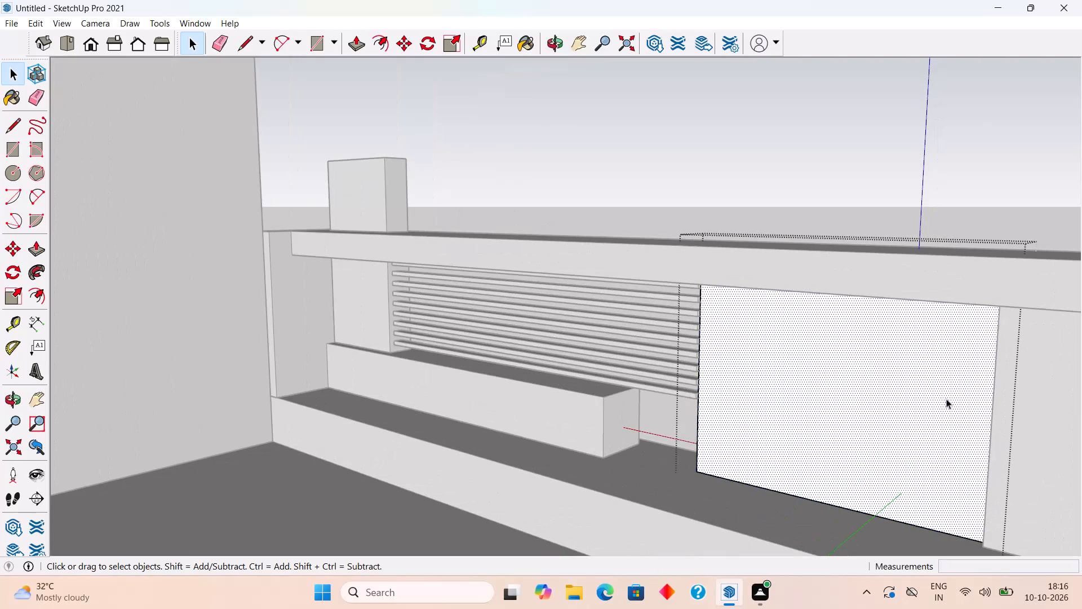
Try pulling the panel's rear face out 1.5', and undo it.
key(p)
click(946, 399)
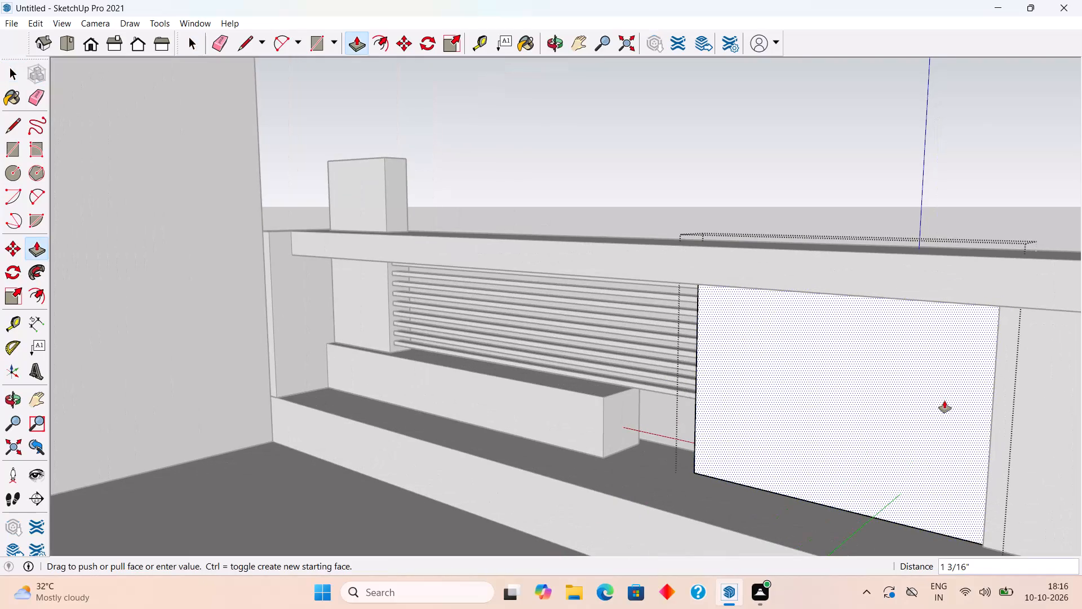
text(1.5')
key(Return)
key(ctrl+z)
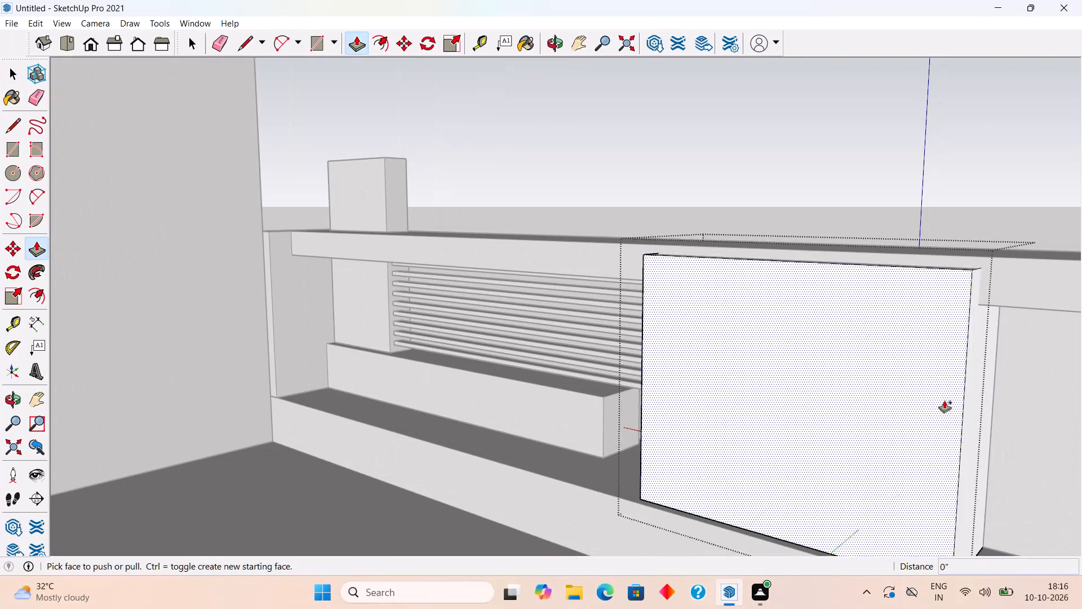
Pull the large canopy panel's rear face out 2" and close the panel for editing.
click(933, 401)
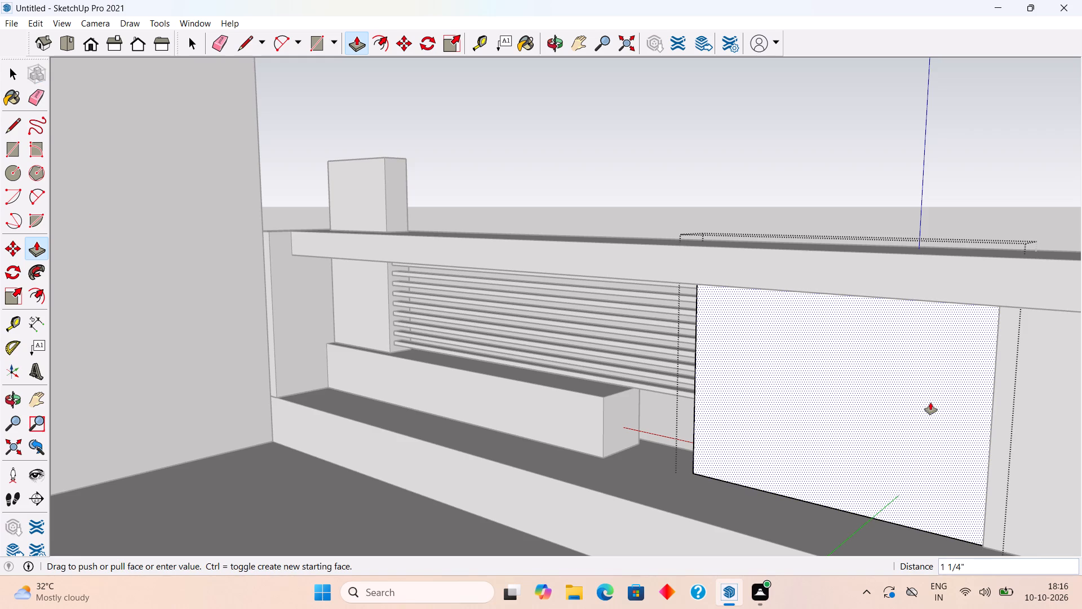
text(2")
key(Return)
key(space)
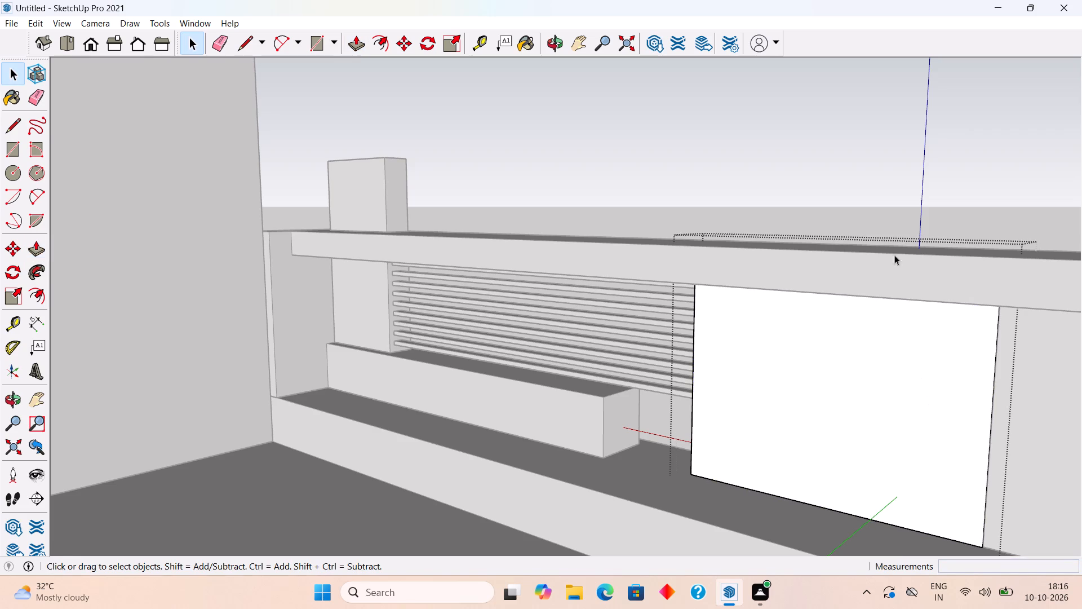
click(880, 223)
Examine the whole front elevation, checking how the canopy panel, louvres and parapet line up from the front and from above.
scroll(888, 288, down, 1)
middle_drag(386, 385, 381, 385)
scroll(381, 385, down, 8)
middle_drag(883, 355, 476, 377)
scroll(484, 377, down, 7)
middle_drag(476, 377, 451, 377)
middle_drag(483, 392, 176, 372)
scroll(171, 372, up, 1)
click(286, 175)
scroll(408, 515, up, 5)
middle_drag(397, 497, 351, 464)
scroll(351, 464, up, 4)
scroll(353, 467, down, 9)
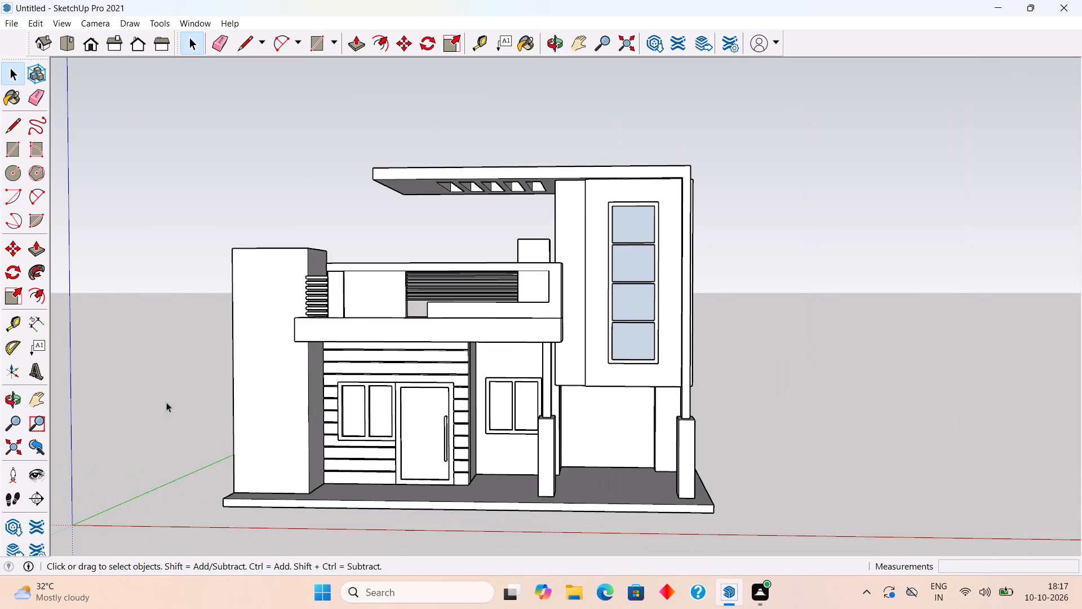
scroll(157, 395, up, 5)
scroll(157, 395, down, 4)
middle_drag(157, 395, 219, 414)
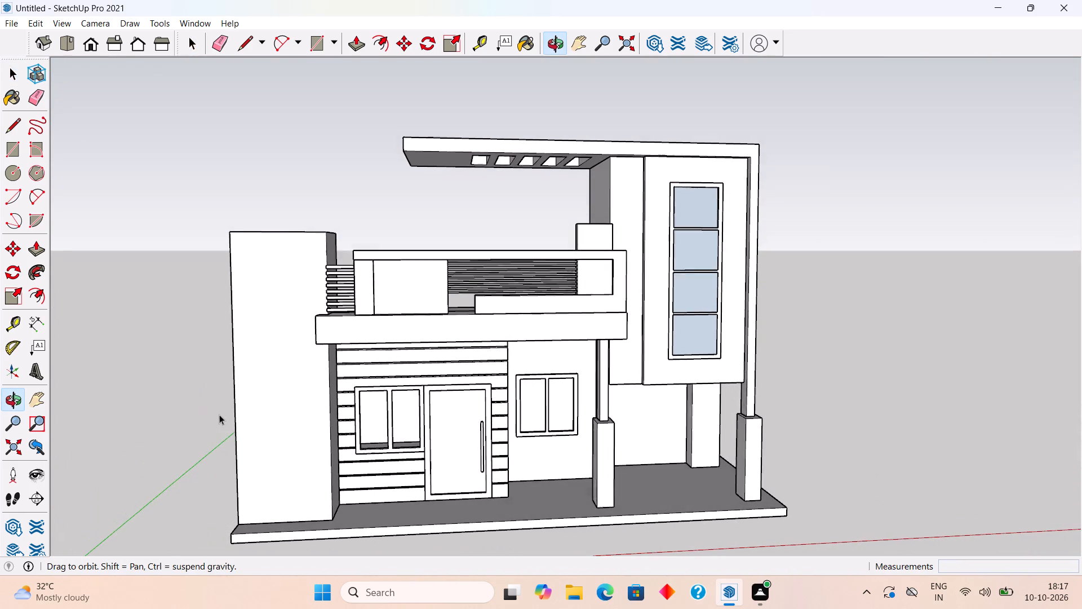
middle_drag(219, 414, 218, 412)
scroll(350, 337, up, 8)
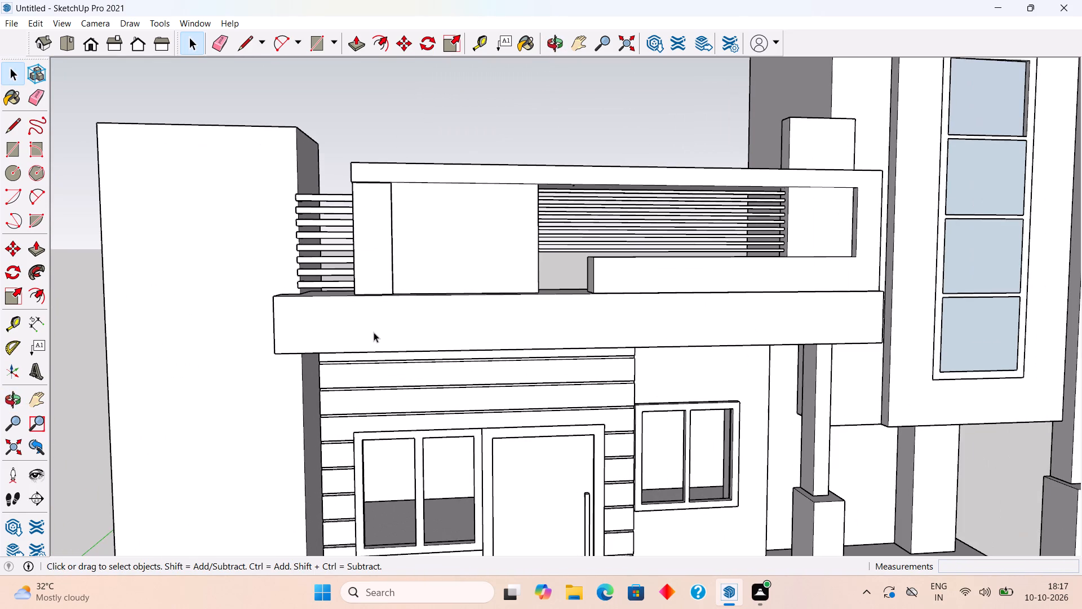
middle_drag(369, 344, 451, 405)
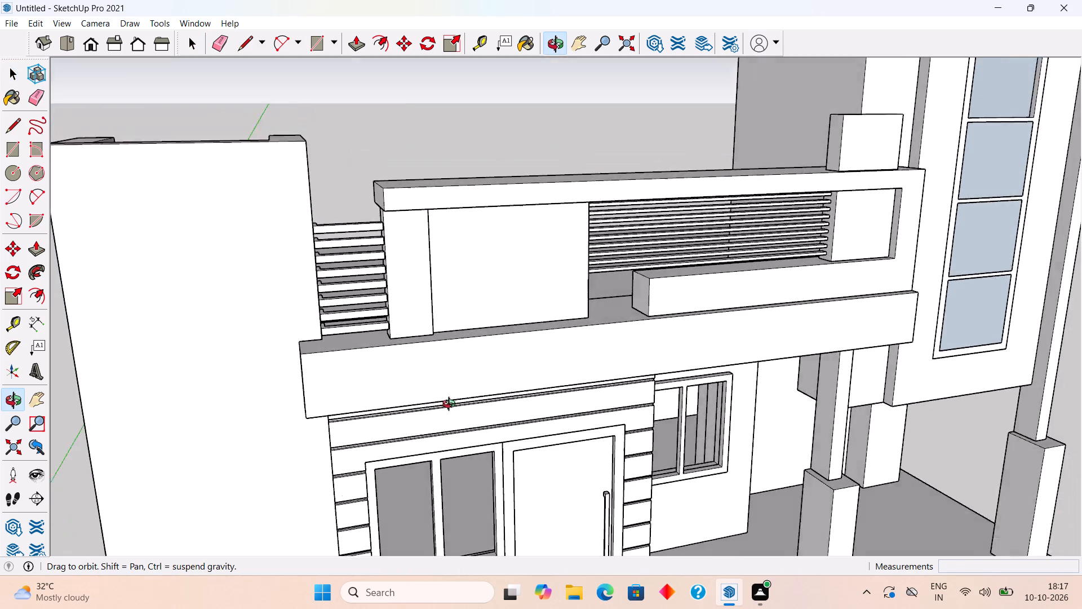
middle_drag(451, 405, 460, 425)
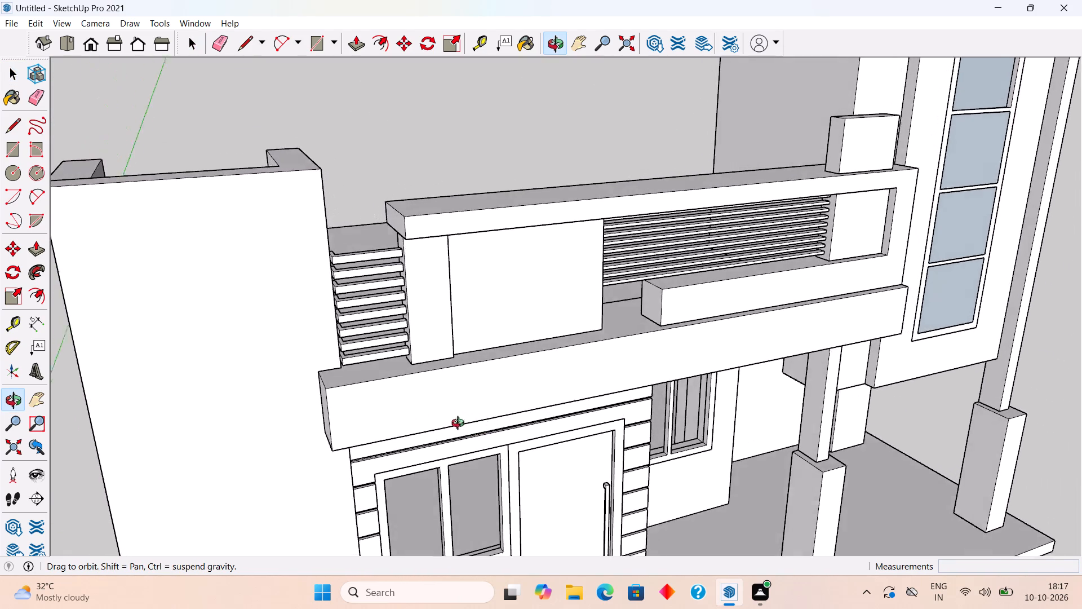
middle_drag(460, 425, 346, 392)
scroll(352, 351, up, 1)
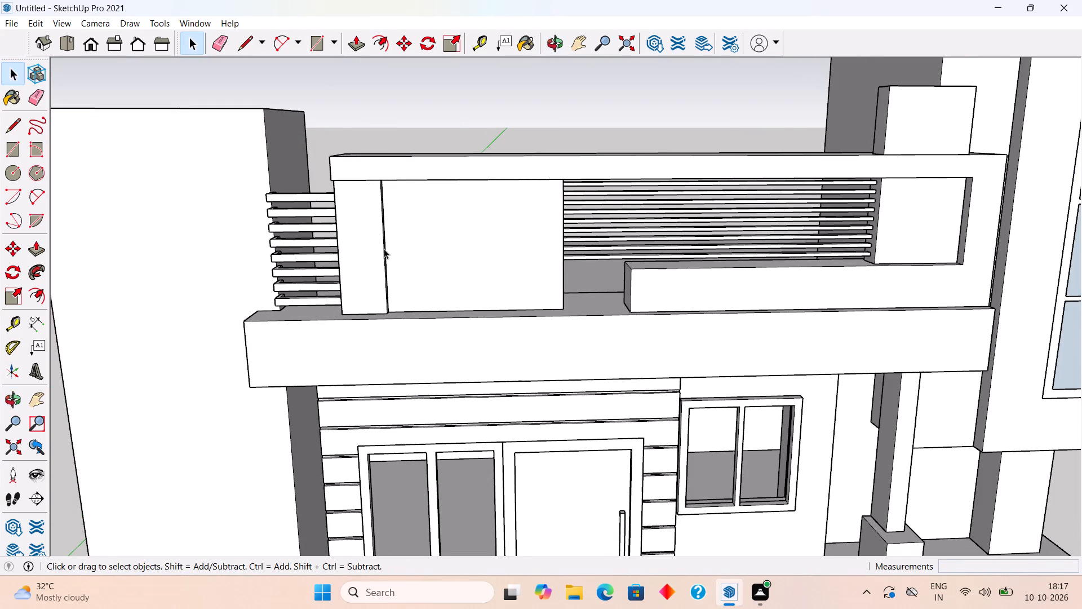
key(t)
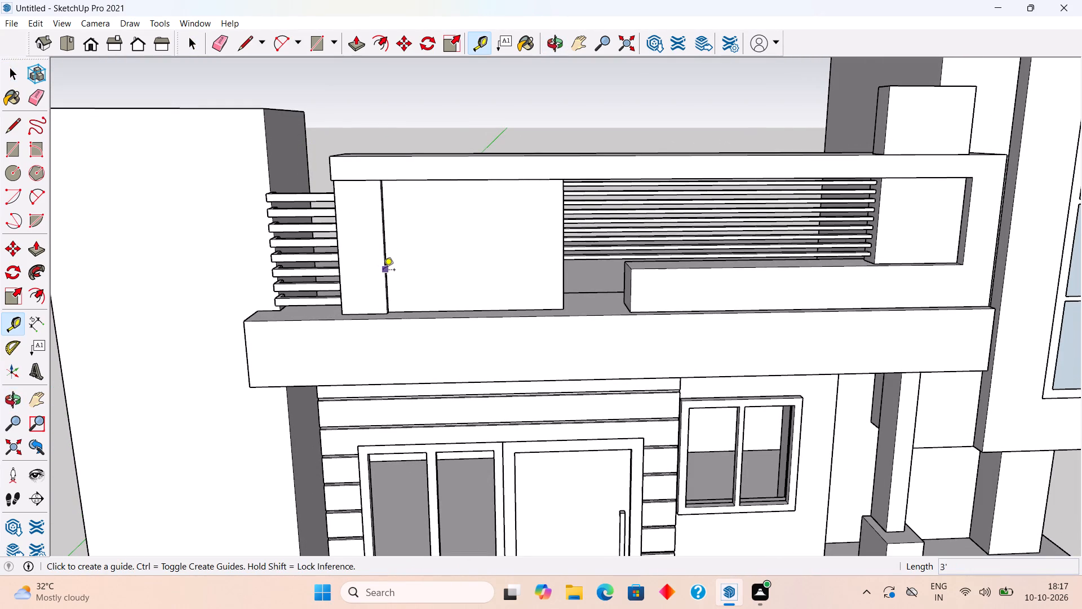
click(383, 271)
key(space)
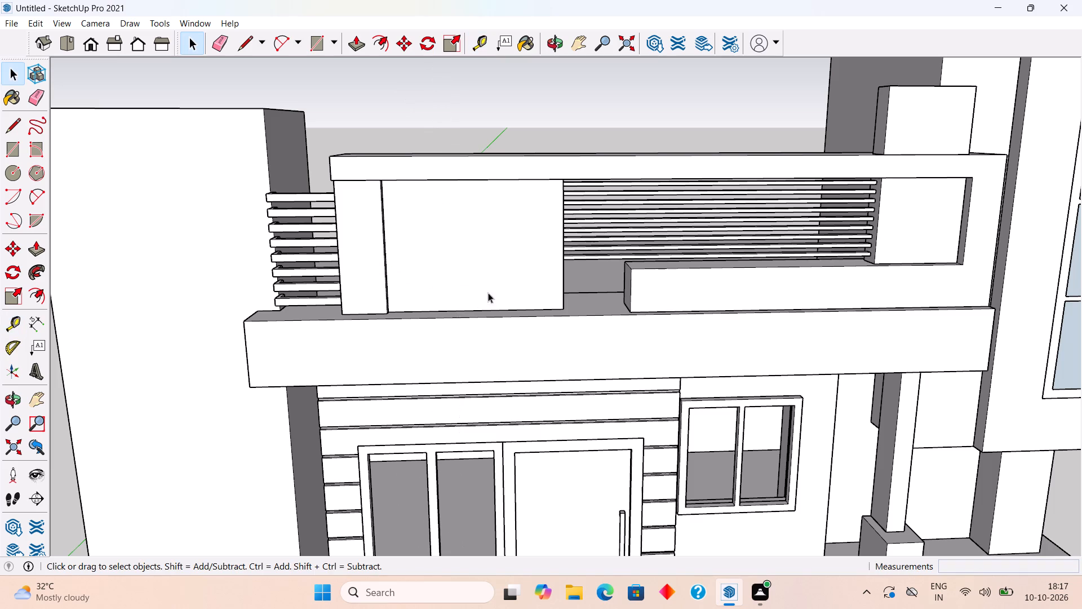
Place a vertical guide line through the middle of the large canopy panel, parallel to its louvre-side edge.
key(t)
click(564, 279)
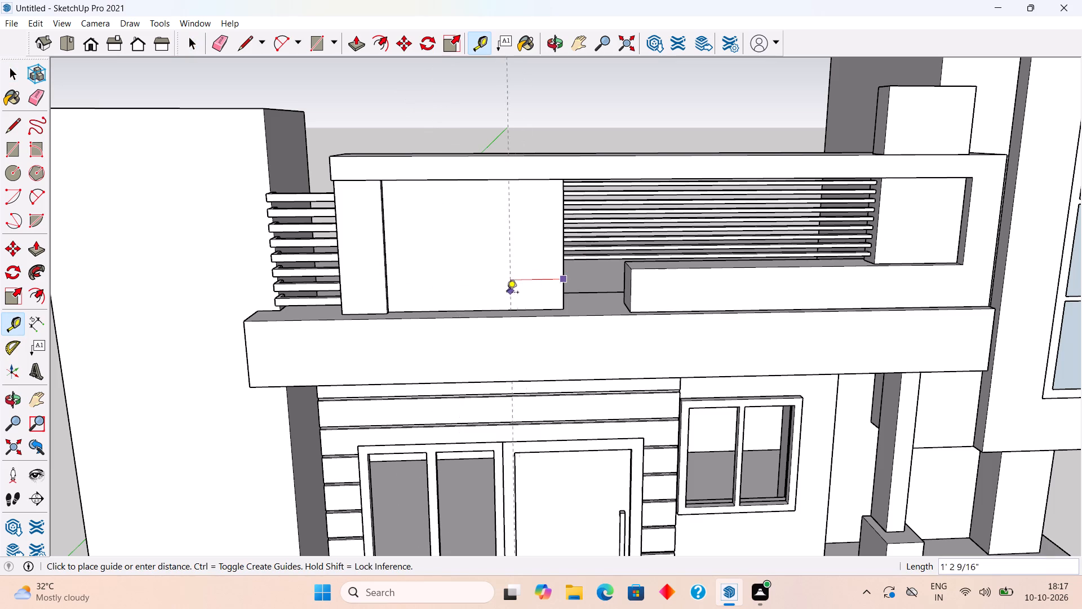
click(473, 309)
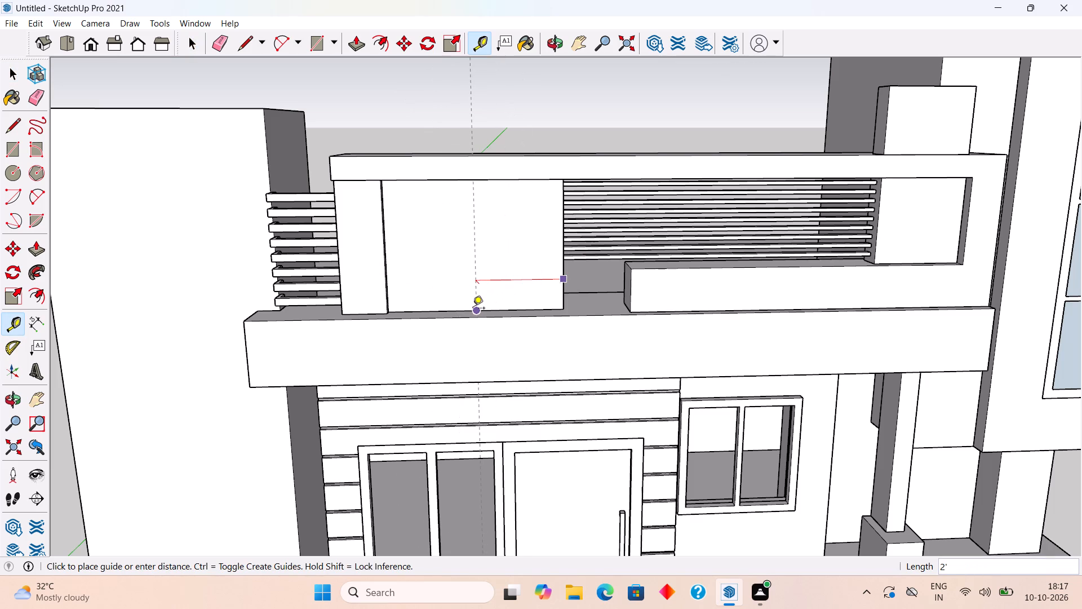
Place two vertical guides on the canopy panel, offset 3" to either side of its centre guide.
click(479, 267)
key(3)
key(shift+quotedbl)
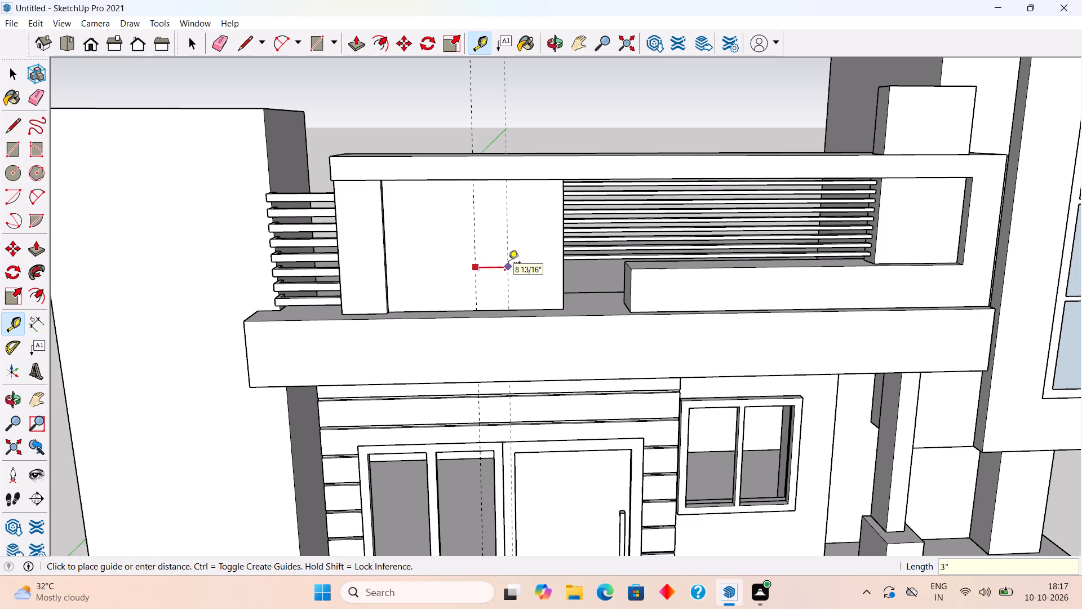
key(Return)
click(475, 268)
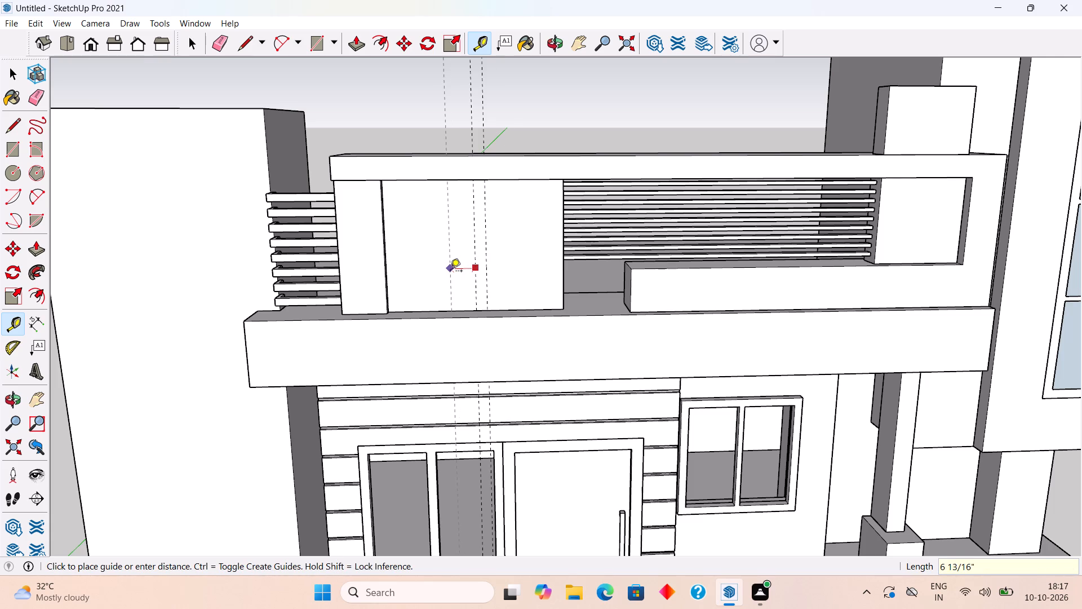
text(3")
key(Return)
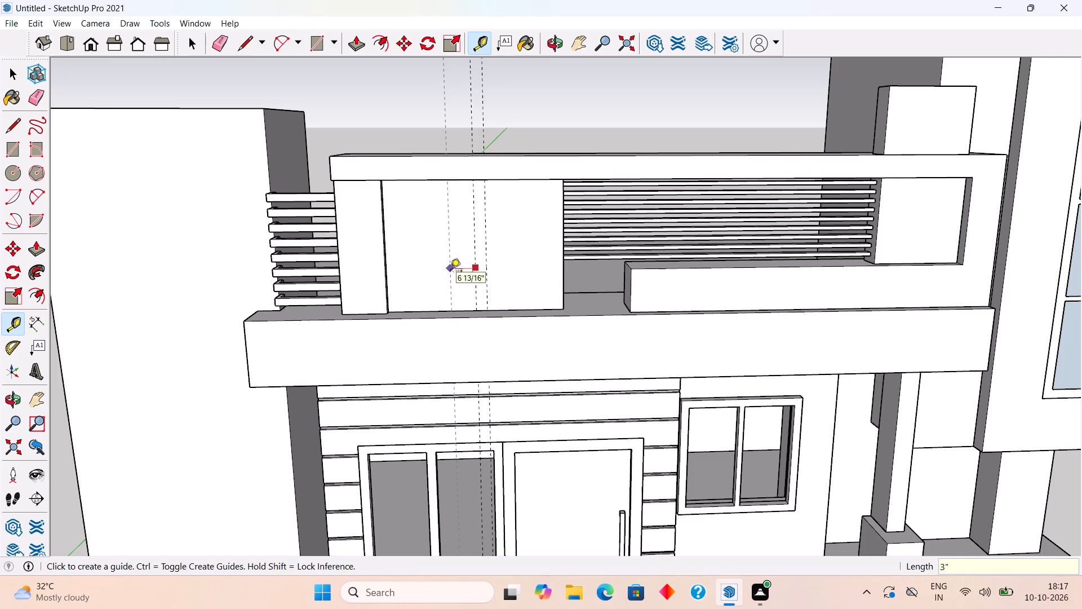
Place two more vertical guides on the panel, each 1' outward from one of the guides flanking the centre line.
click(484, 251)
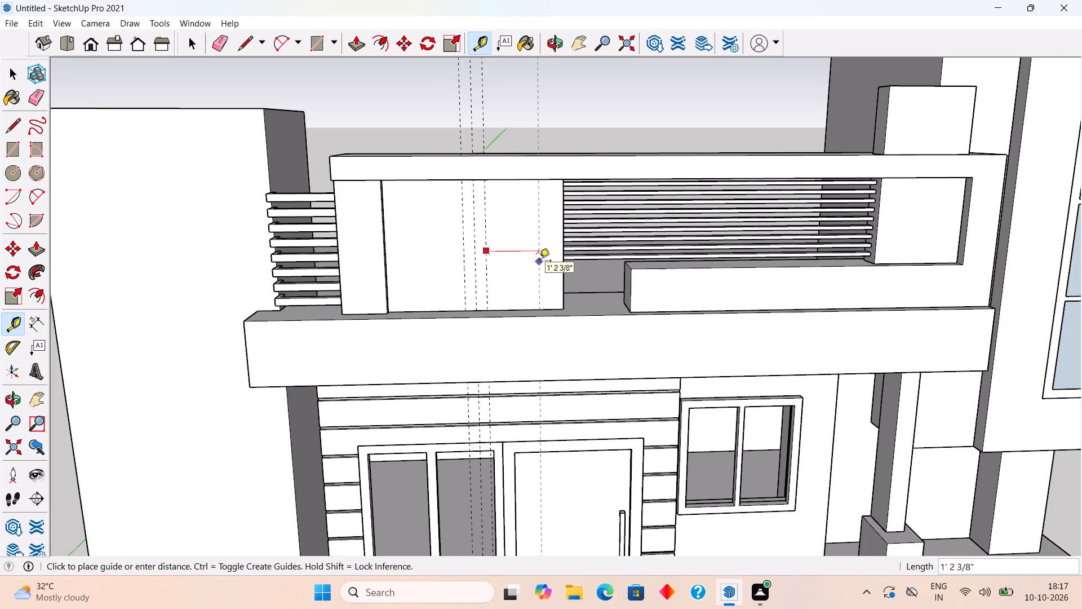
text(1')
key(Return)
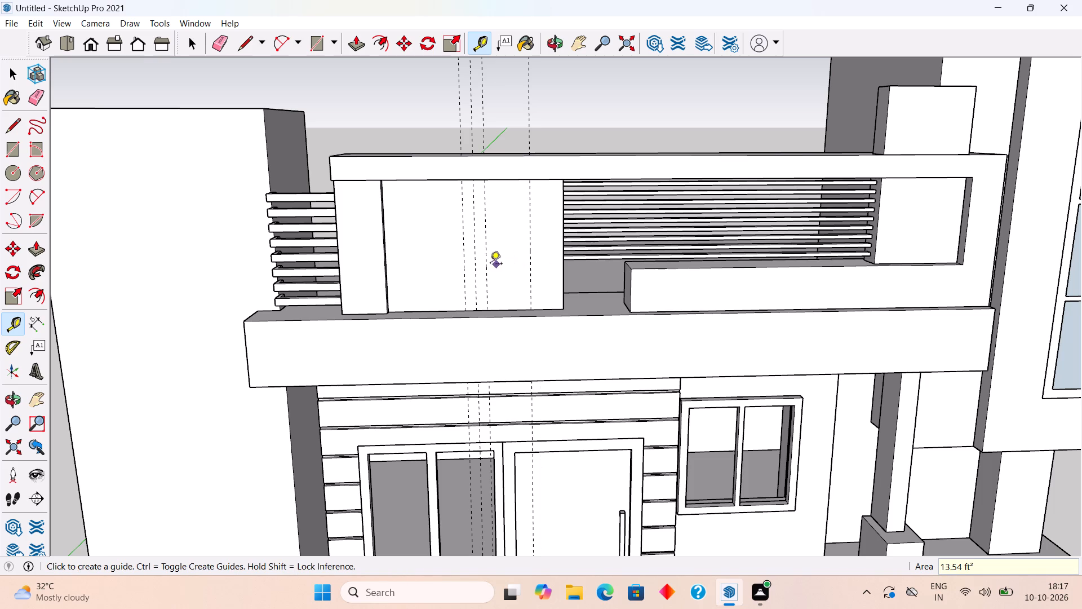
click(462, 256)
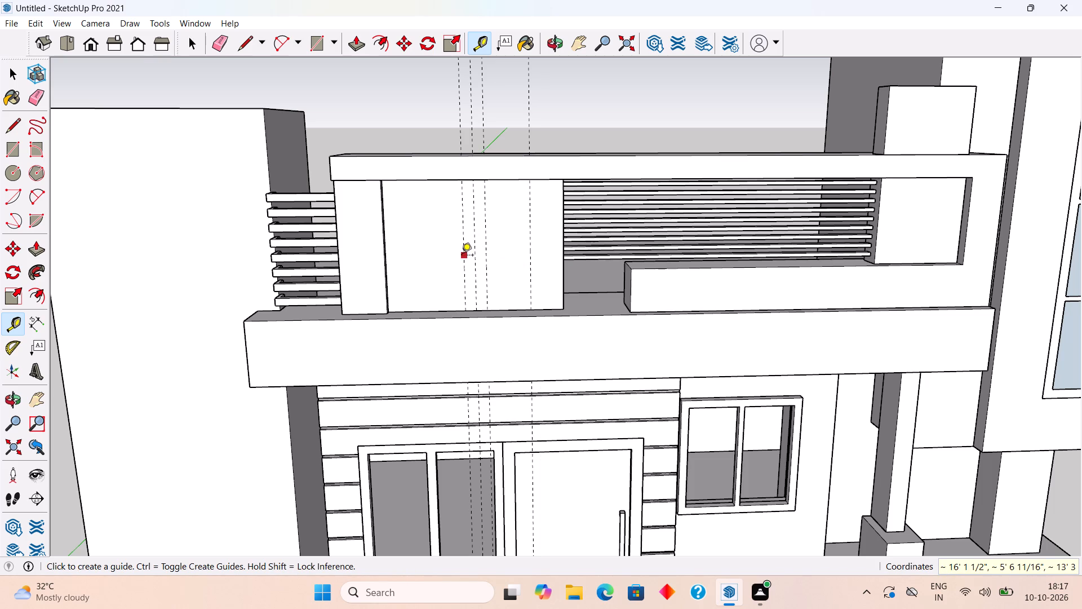
text(1')
key(Return)
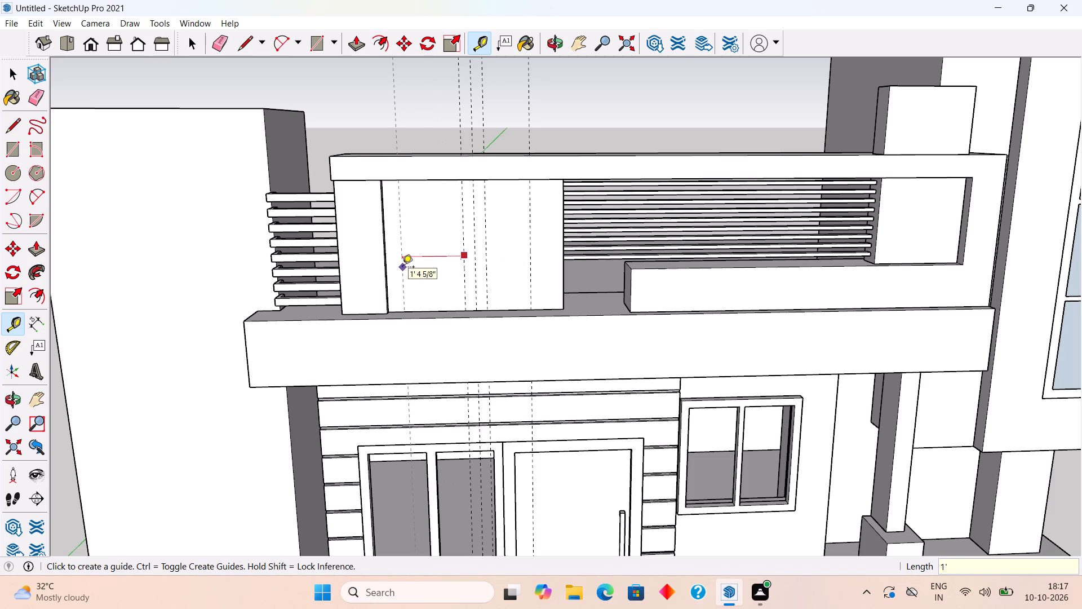
Place two horizontal guides across the panel, one 1' above its bottom edge and another 1' above the first.
scroll(425, 275, up, 2)
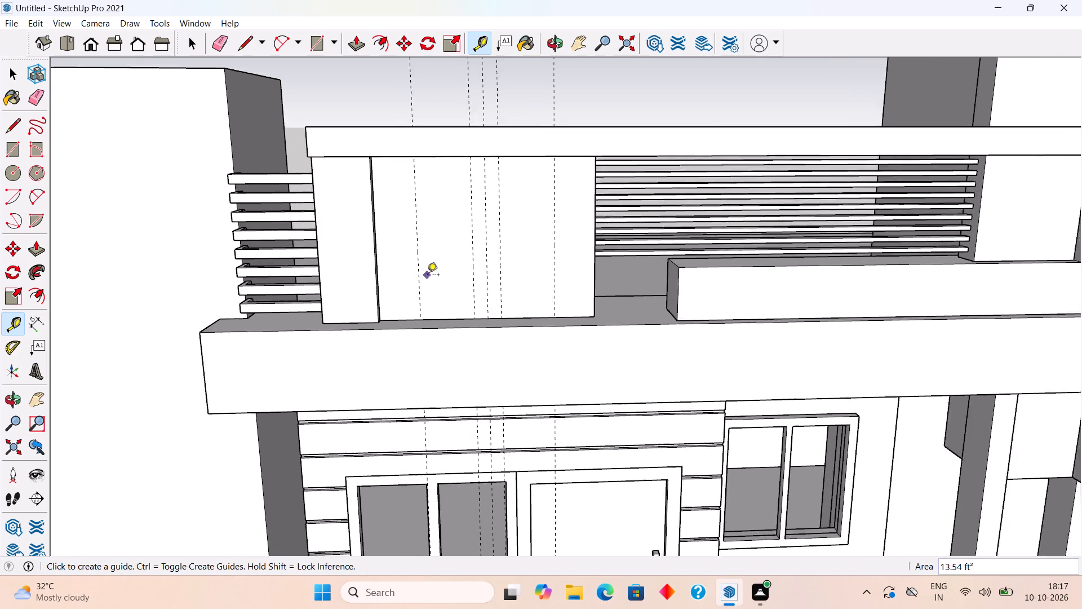
scroll(427, 276, up, 1)
click(442, 324)
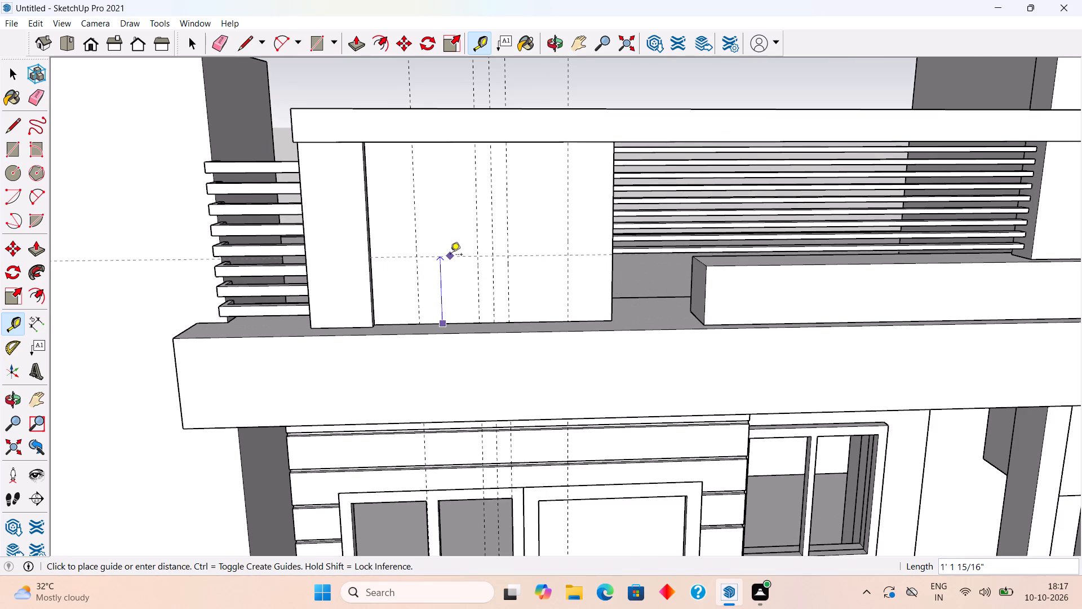
text(1')
key(Return)
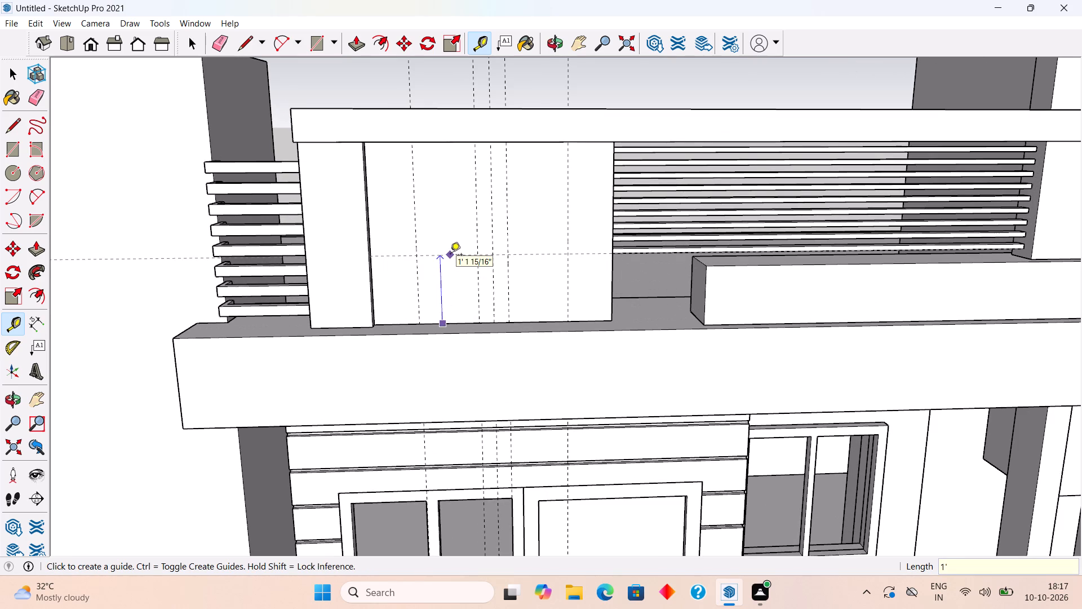
click(450, 268)
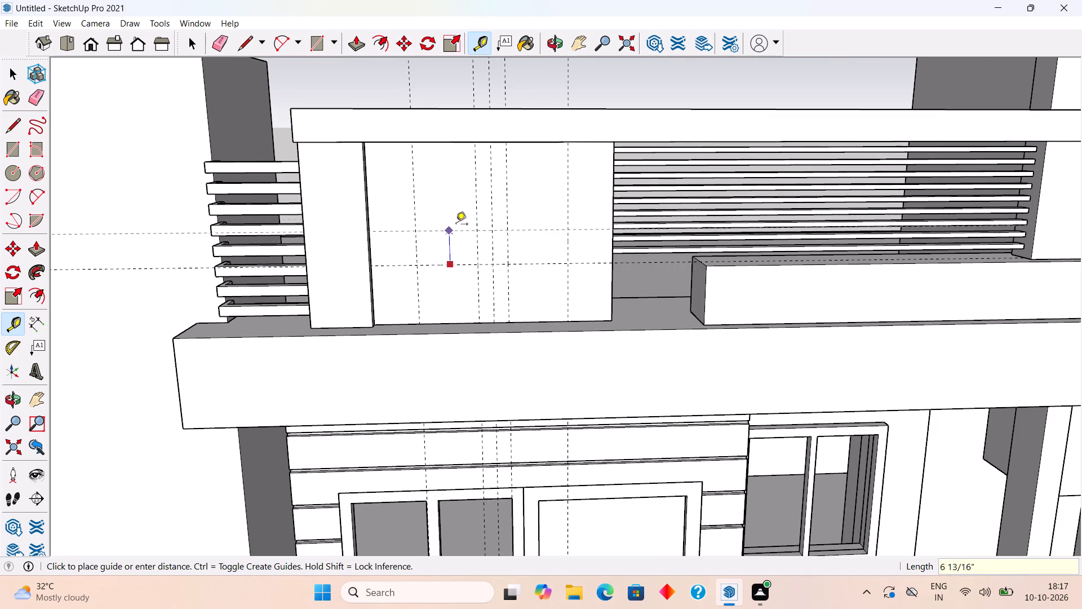
text(1;)
key(BackSpace)
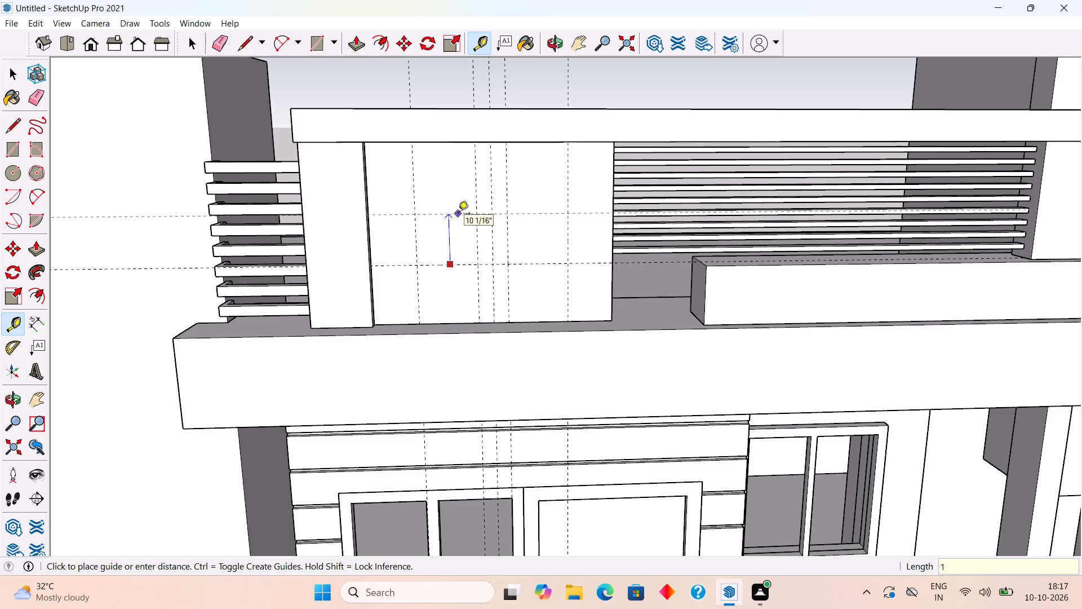
key(apostrophe)
key(Return)
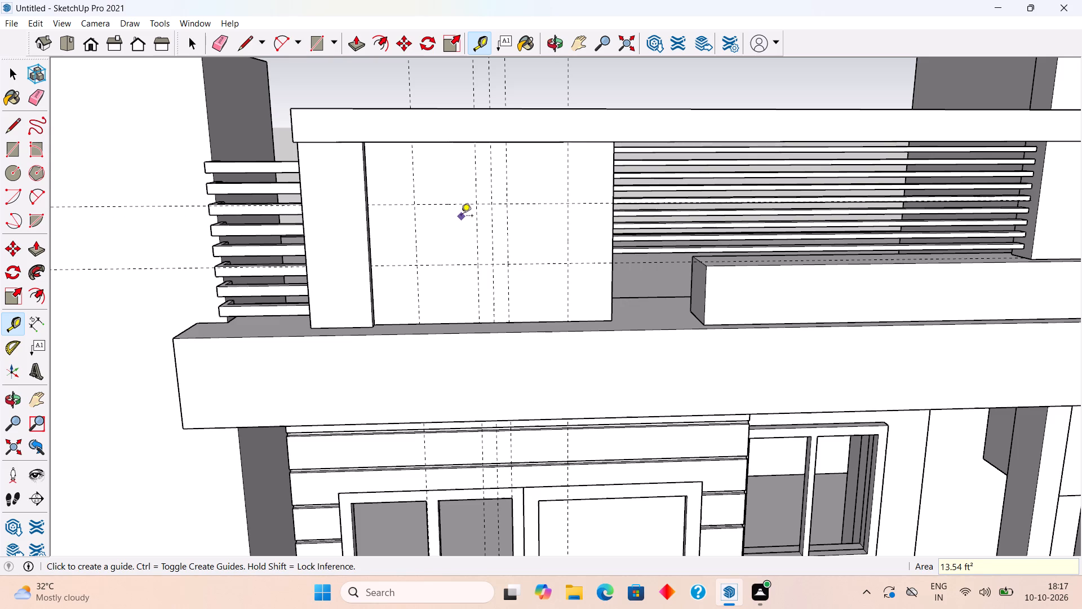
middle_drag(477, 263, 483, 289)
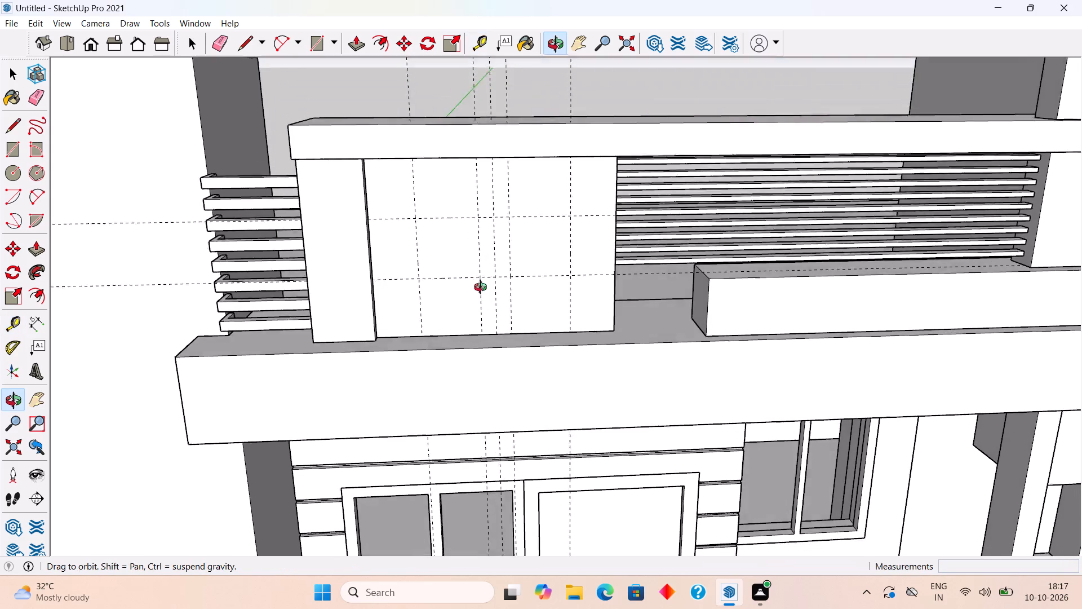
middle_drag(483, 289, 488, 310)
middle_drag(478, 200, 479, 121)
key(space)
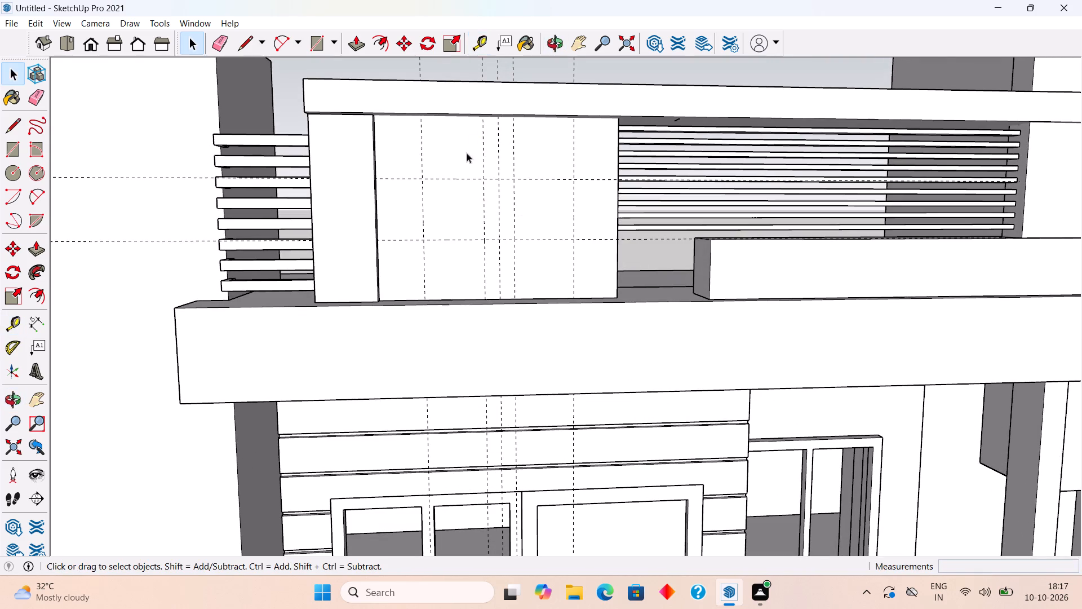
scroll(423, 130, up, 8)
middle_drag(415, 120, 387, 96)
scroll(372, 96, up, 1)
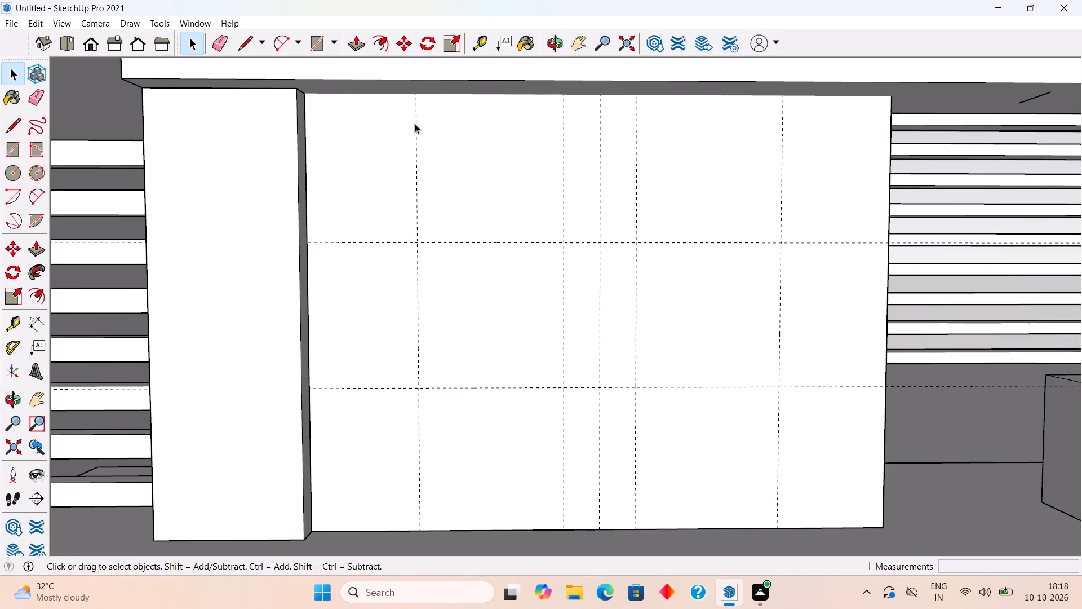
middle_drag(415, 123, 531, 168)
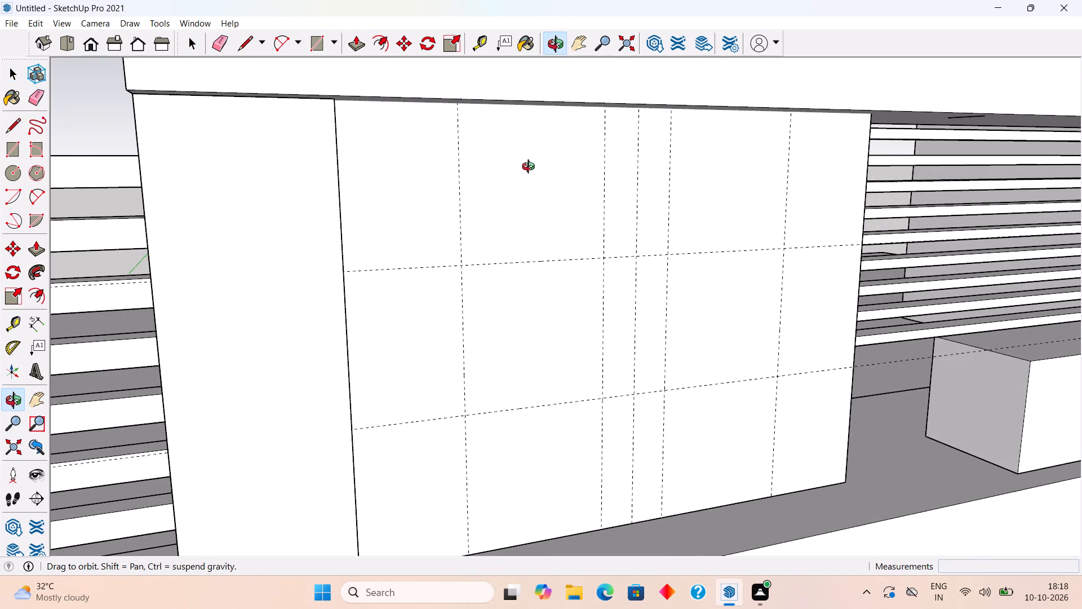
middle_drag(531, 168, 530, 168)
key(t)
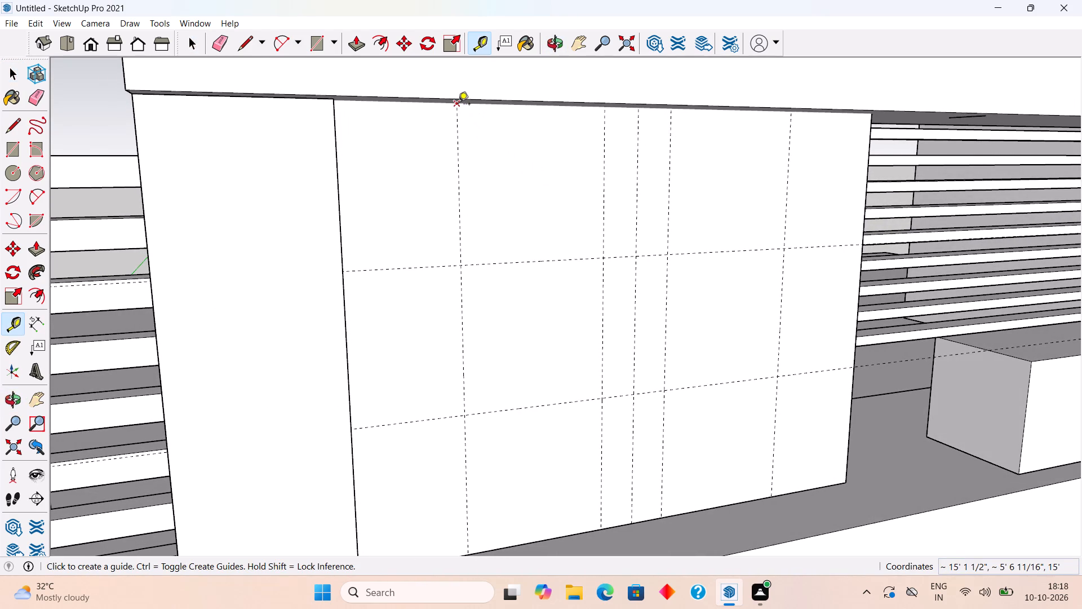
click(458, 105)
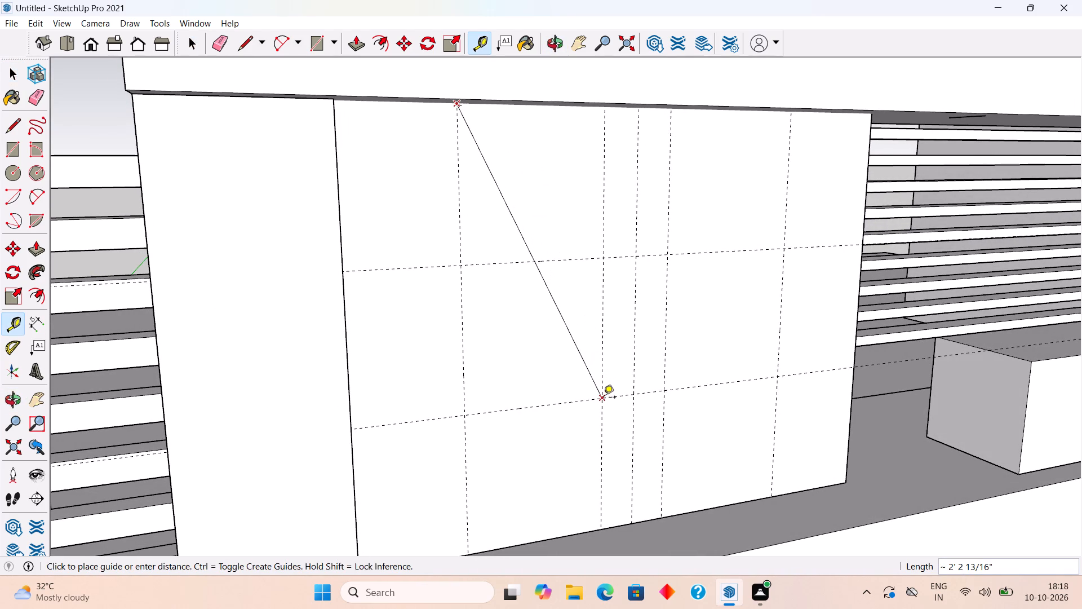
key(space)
Draw a rectangle from the panel's top at the far-left guide down to where the first centre guide meets the lower horizontal guide.
scroll(468, 162, down, 10)
middle_drag(479, 166, 462, 94)
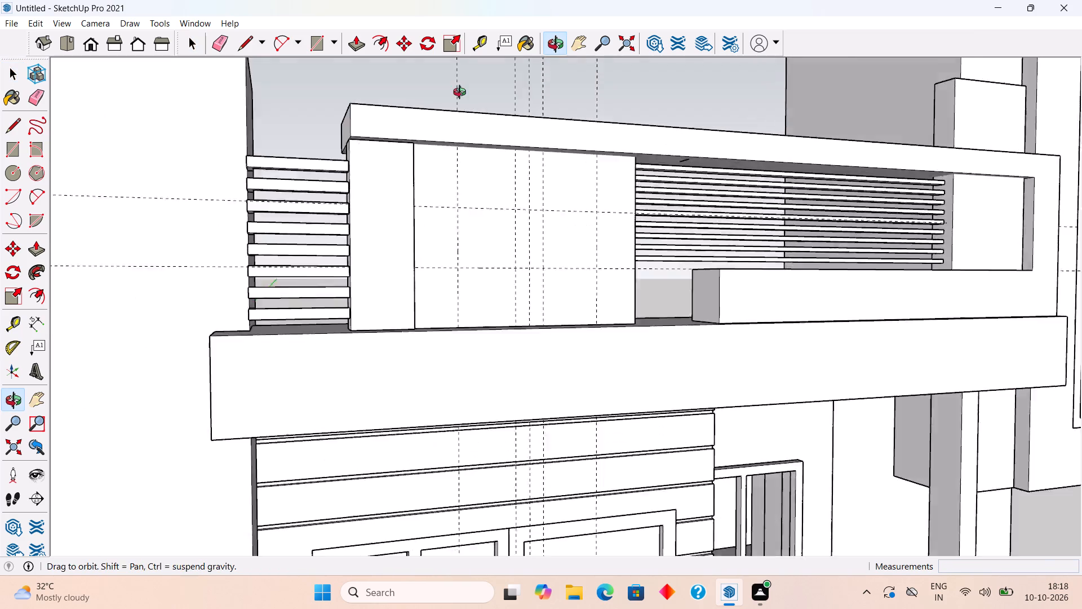
middle_drag(462, 94, 459, 80)
scroll(459, 82, up, 11)
middle_drag(472, 155, 460, 119)
scroll(451, 147, up, 2)
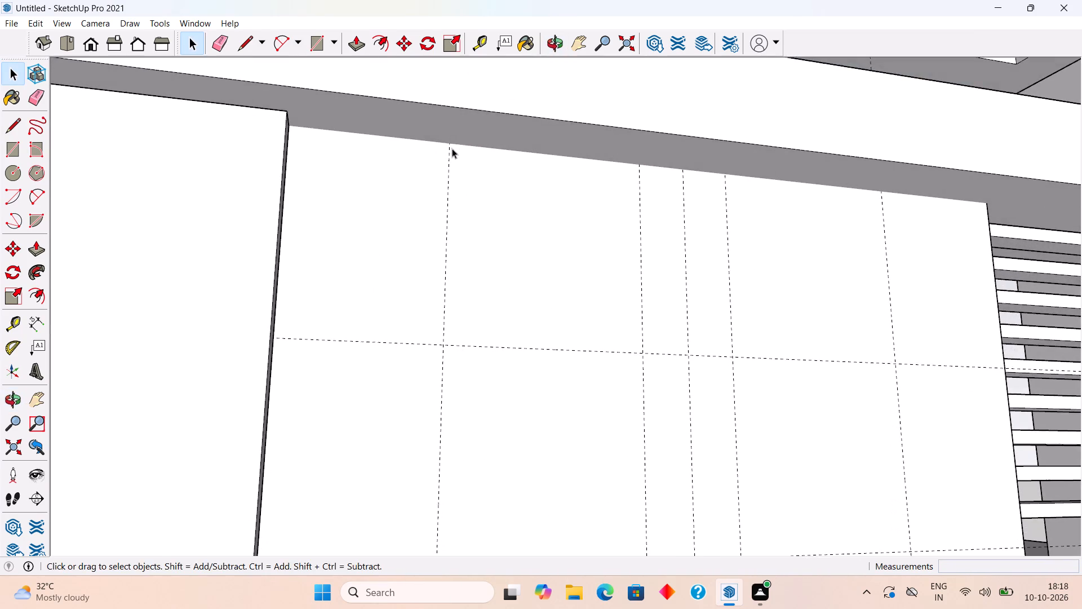
scroll(452, 148, up, 2)
middle_drag(465, 155, 571, 263)
key(r)
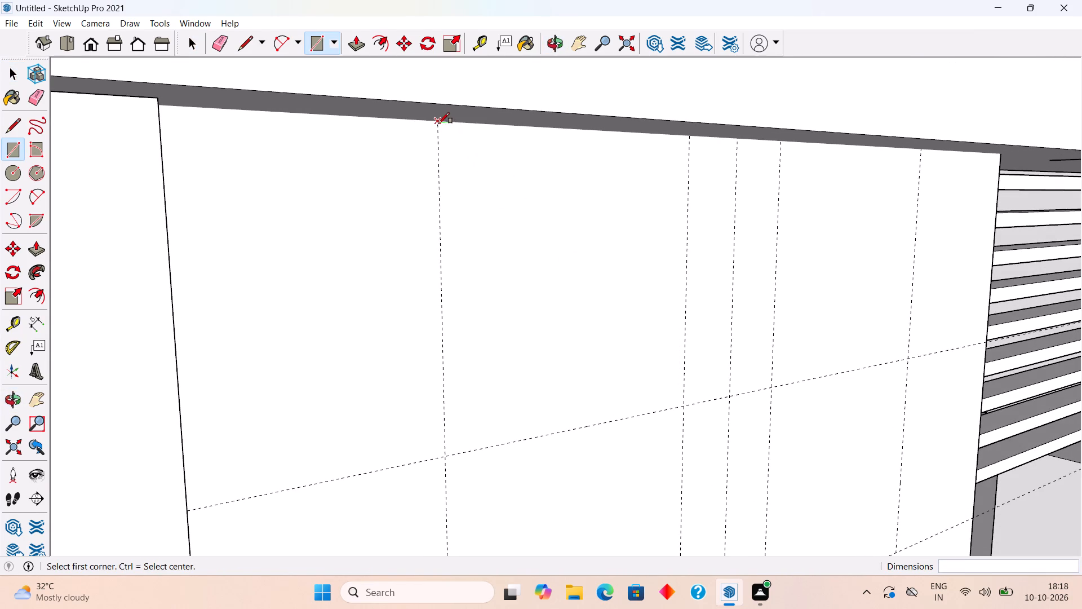
click(438, 123)
scroll(669, 401, down, 13)
scroll(668, 477, up, 1)
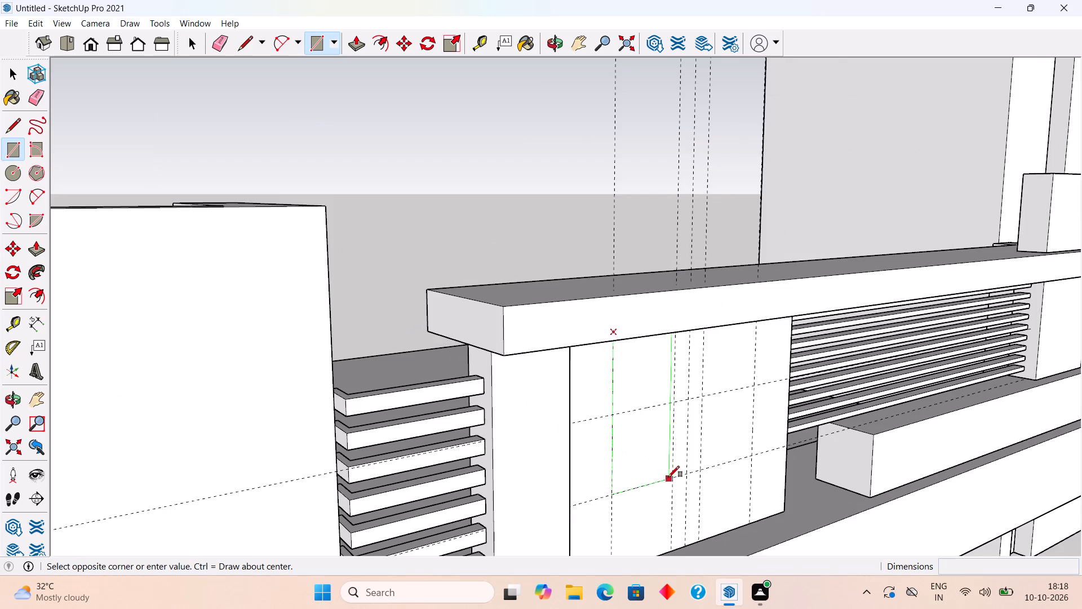
scroll(668, 477, up, 2)
click(673, 482)
key(space)
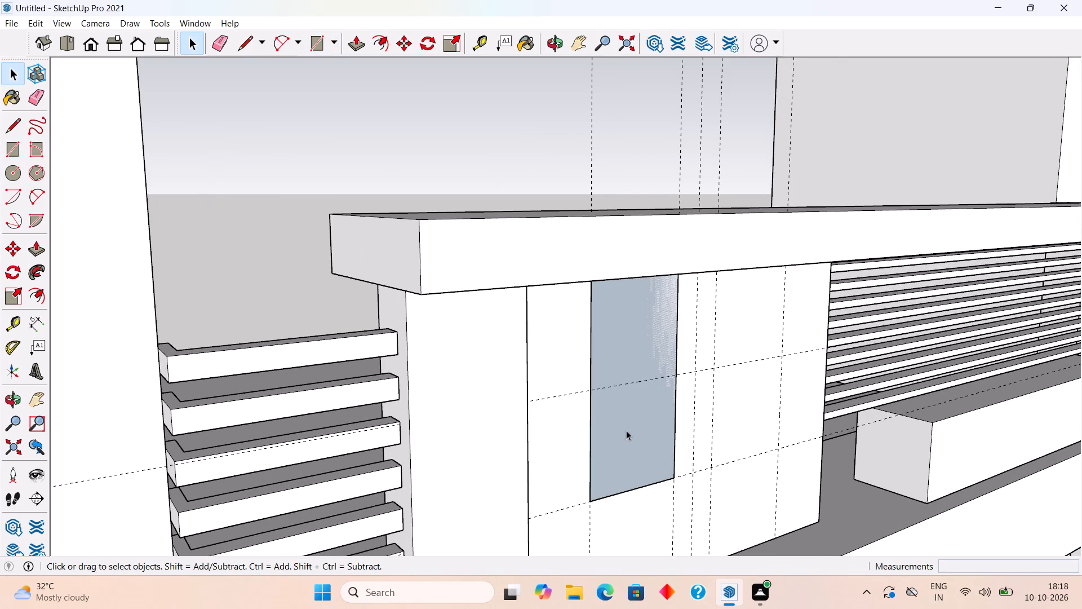
Push/pull the new rectangle 1' out from the panel's face.
click(626, 430)
key(p)
click(626, 430)
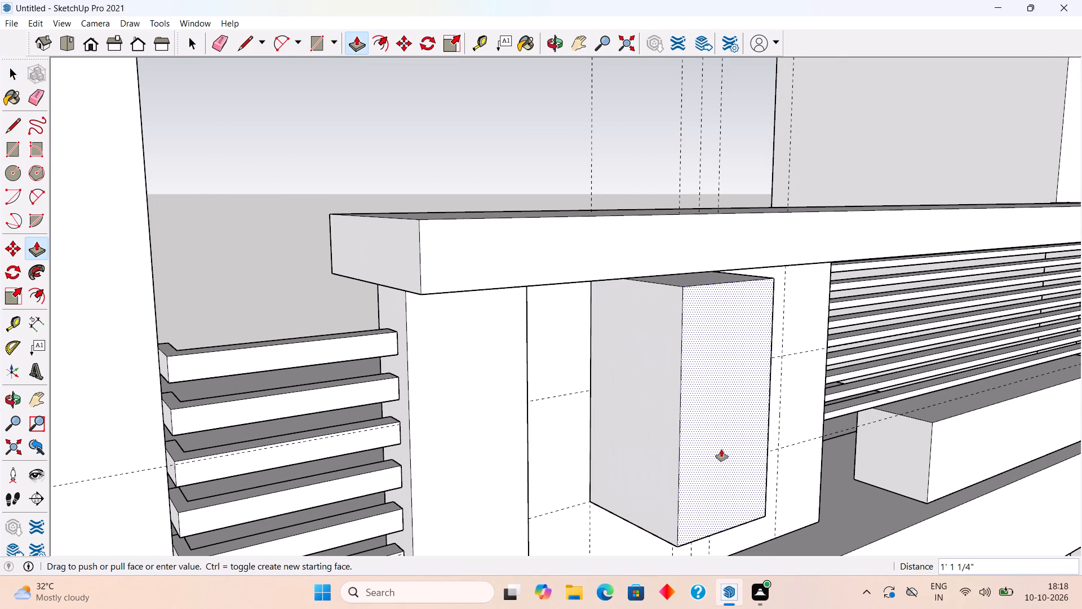
key(1)
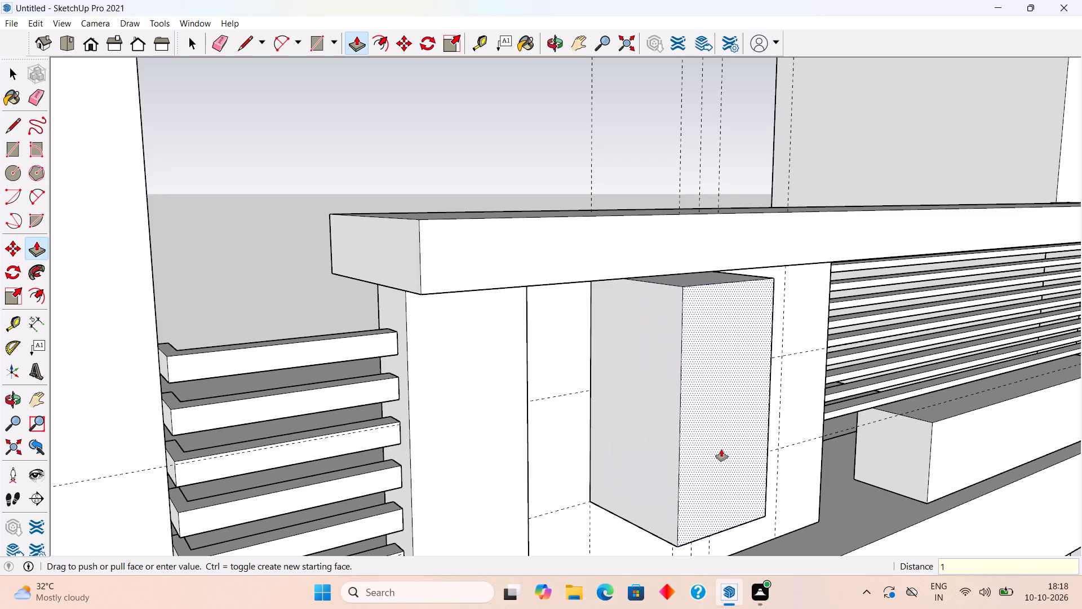
key(shift+quotedbl)
key(BackSpace)
key(apostrophe)
key(Return)
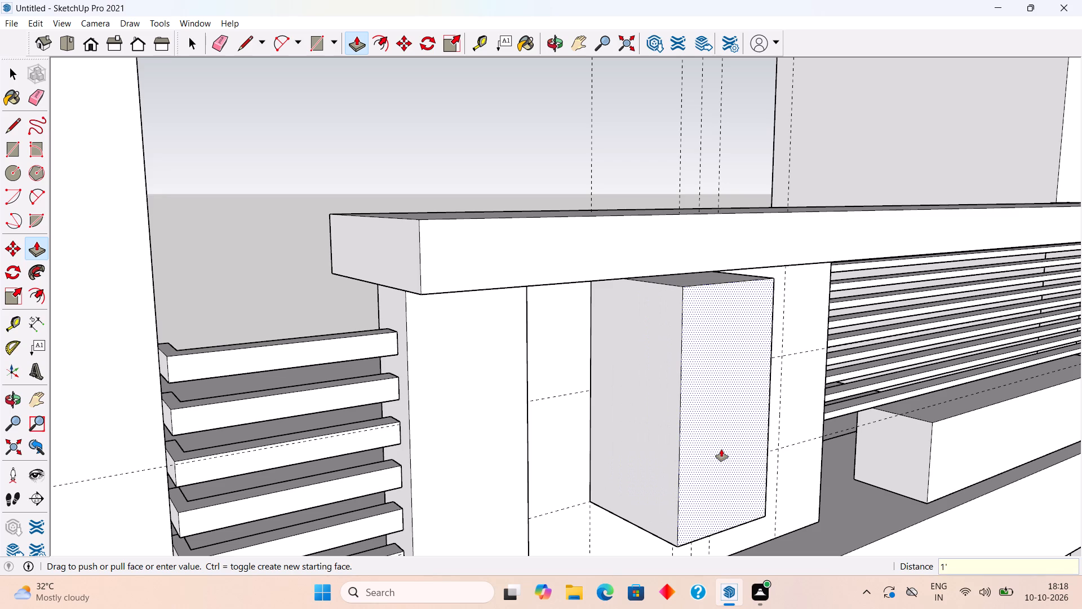
Make a group of the whole extruded box on the panel.
key(space)
double_click(721, 449)
click(719, 453)
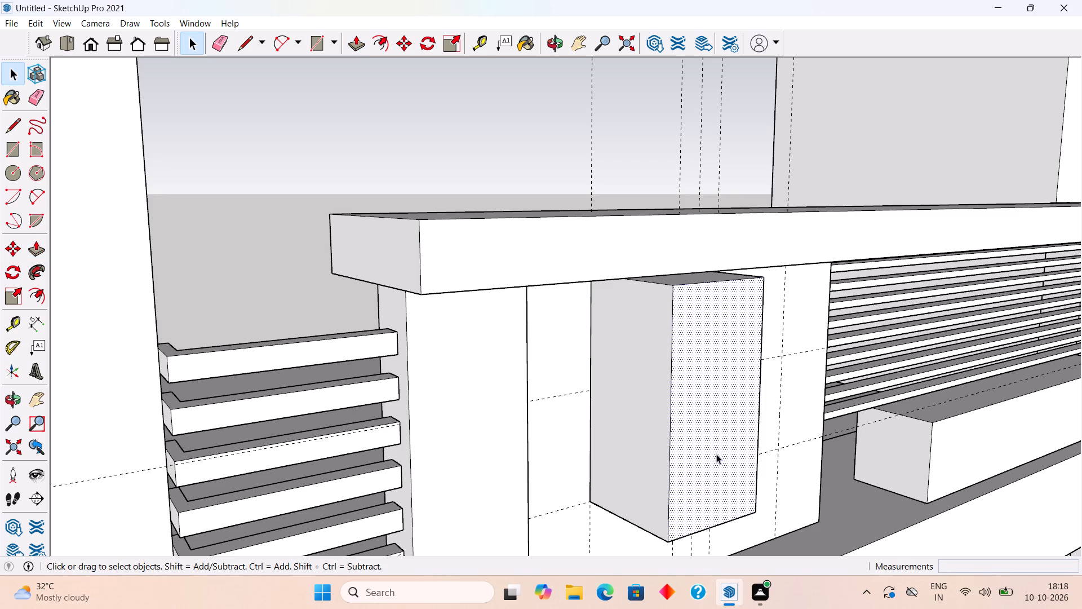
triple_click(715, 454)
click(713, 455)
right_click(713, 455)
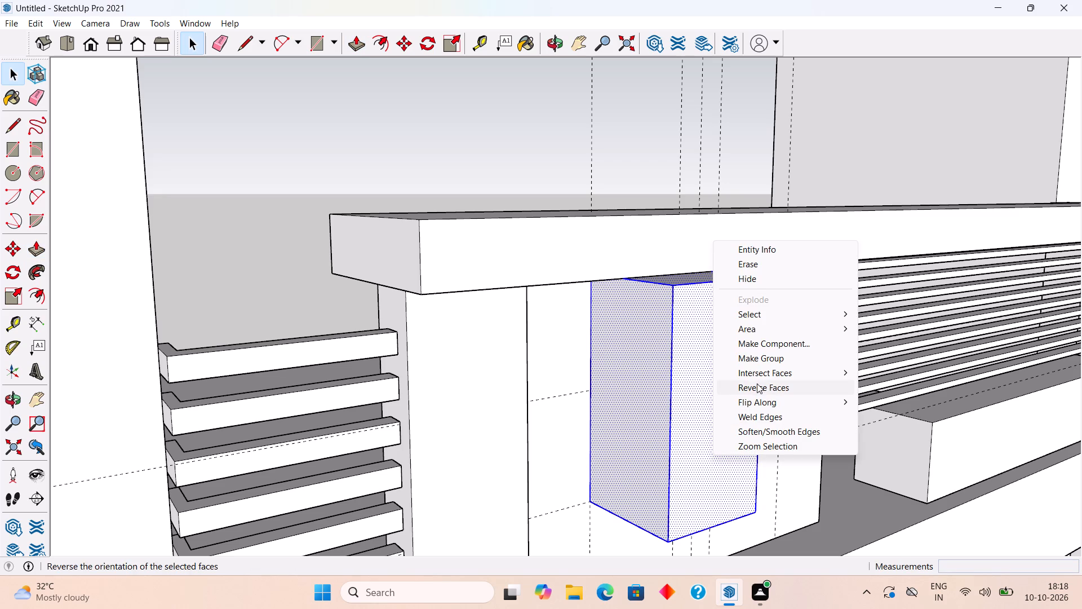
click(759, 355)
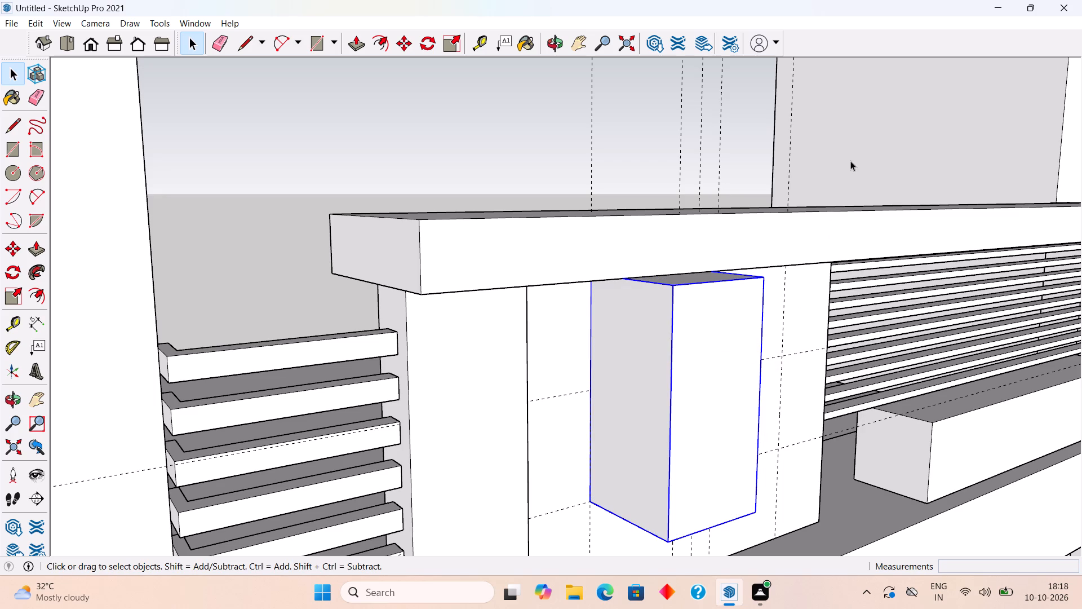
click(850, 160)
Open the box group for editing and place a vertical guide 2" in from its front face's left edge.
middle_drag(806, 332, 739, 325)
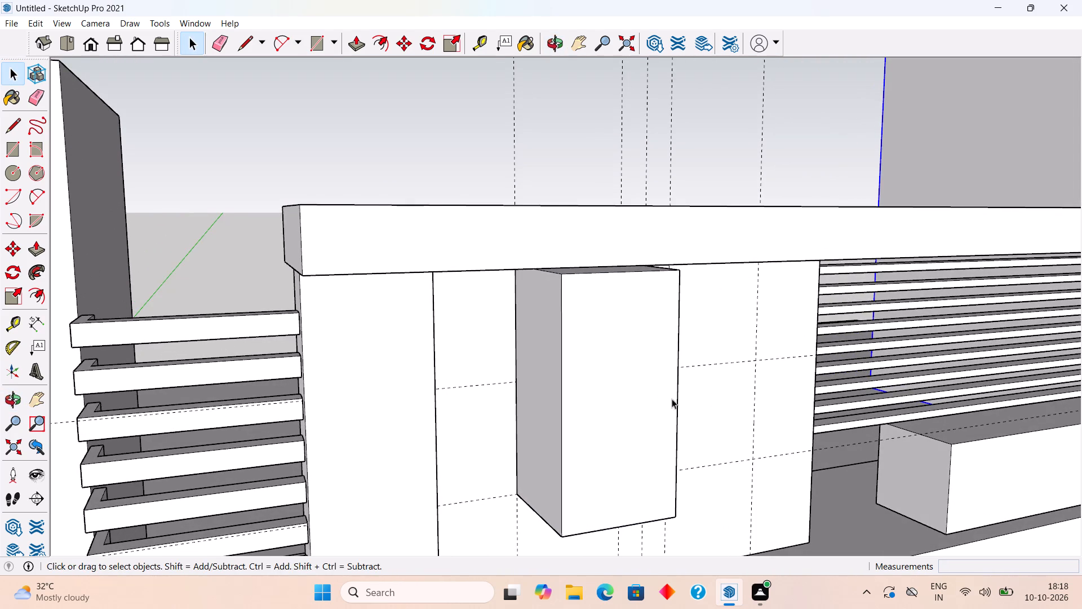
middle_drag(669, 399, 604, 391)
scroll(602, 397, down, 2)
triple_click(602, 416)
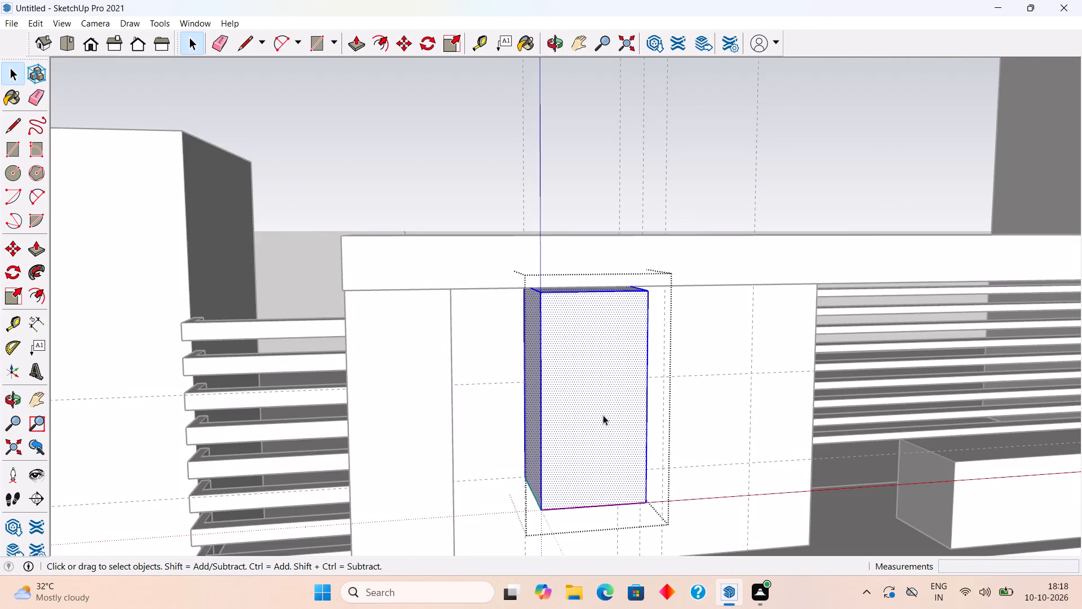
scroll(603, 415, up, 3)
key(t)
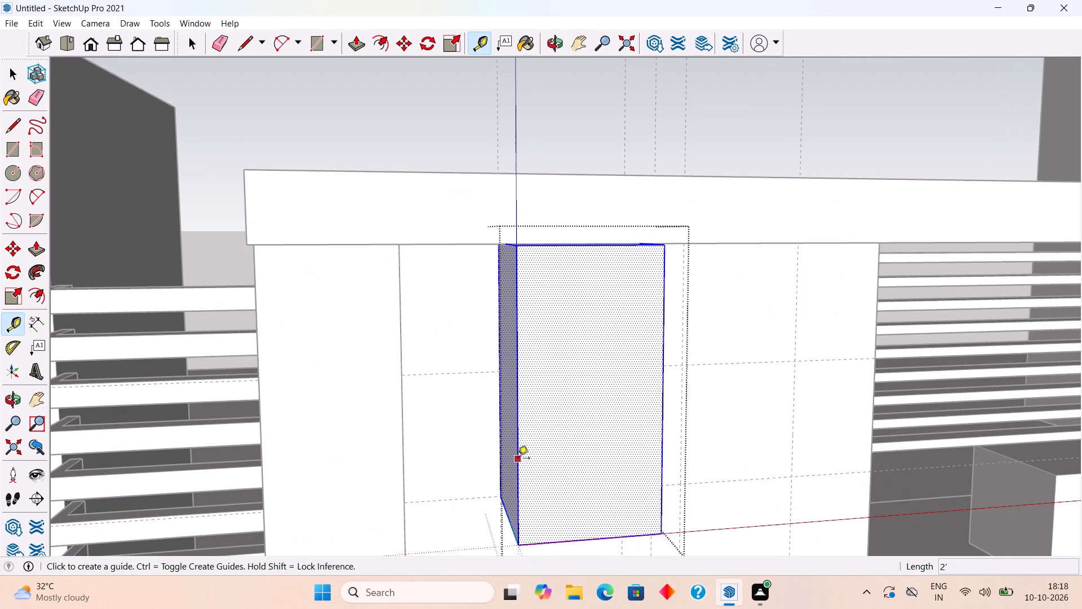
click(518, 459)
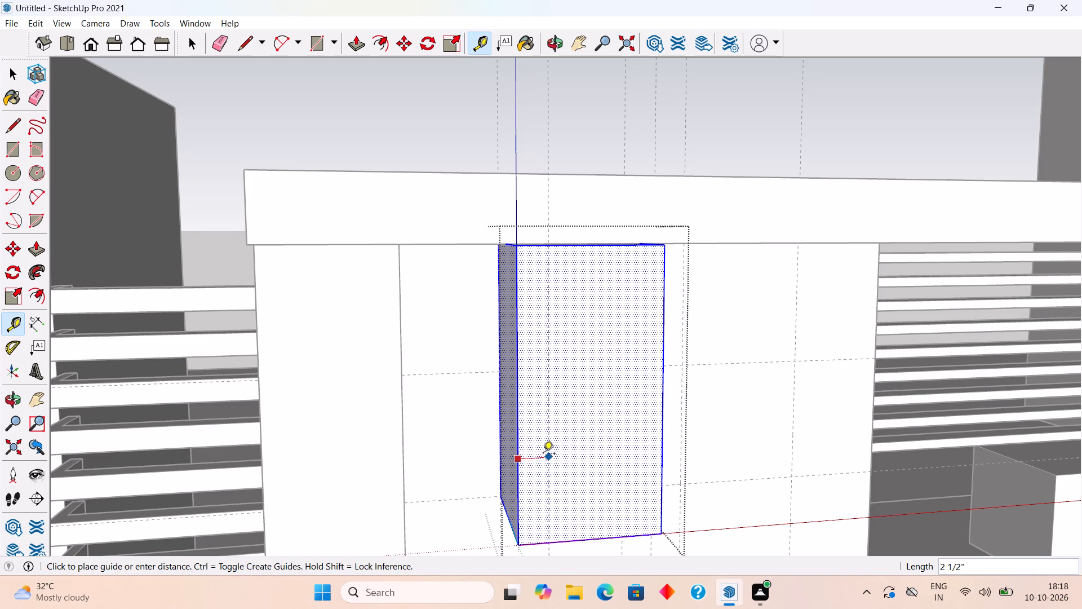
key(2)
key(shift+quotedbl)
key(Return)
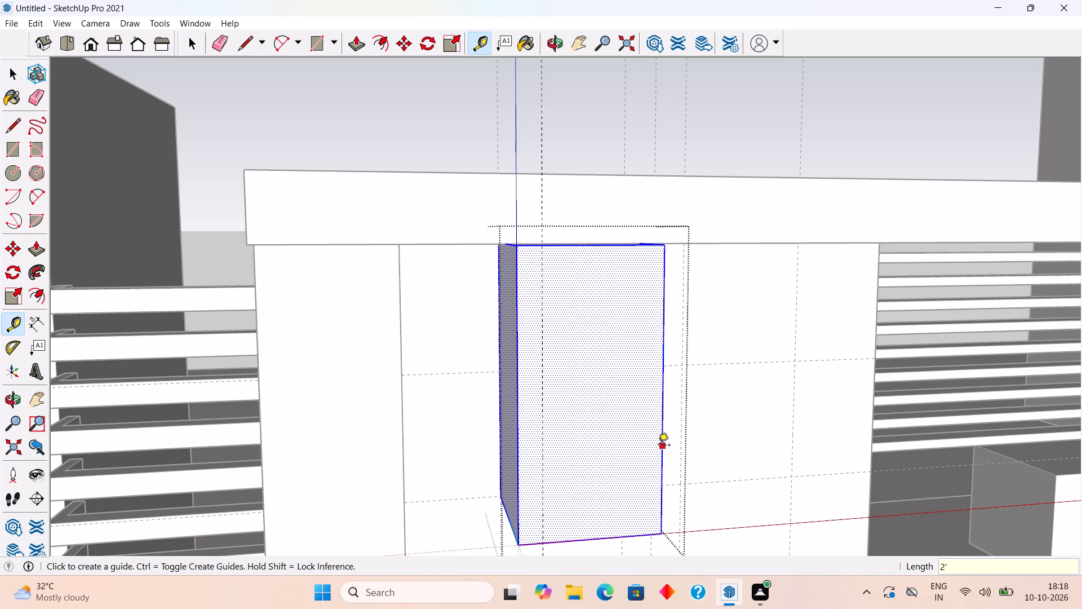
Undo the last guide and place vertical guides 1.5" in from the left and right edges of the box's front face.
key(ctrl+z)
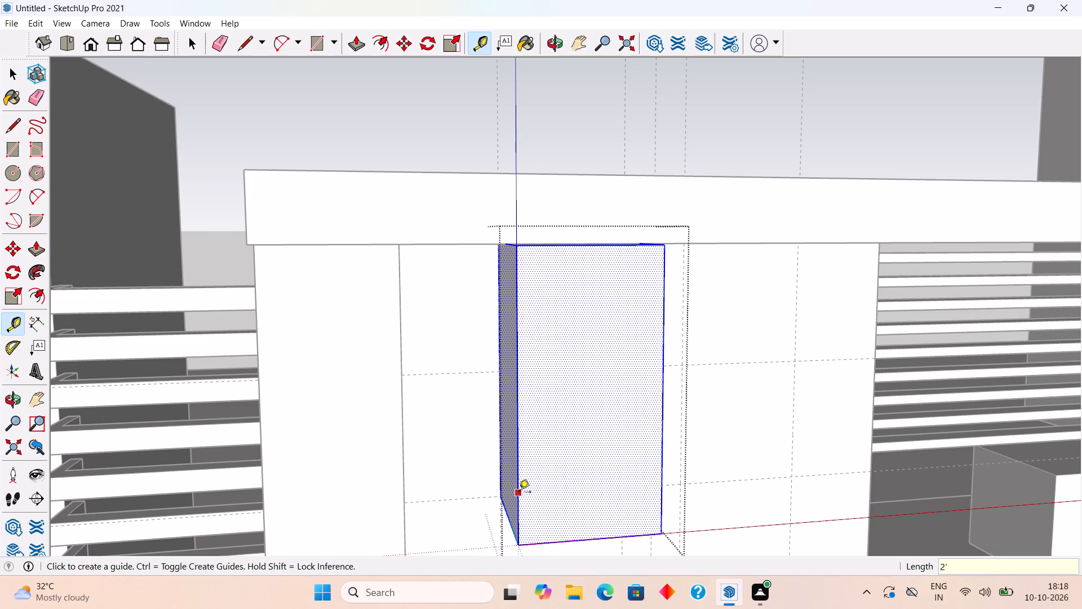
click(519, 493)
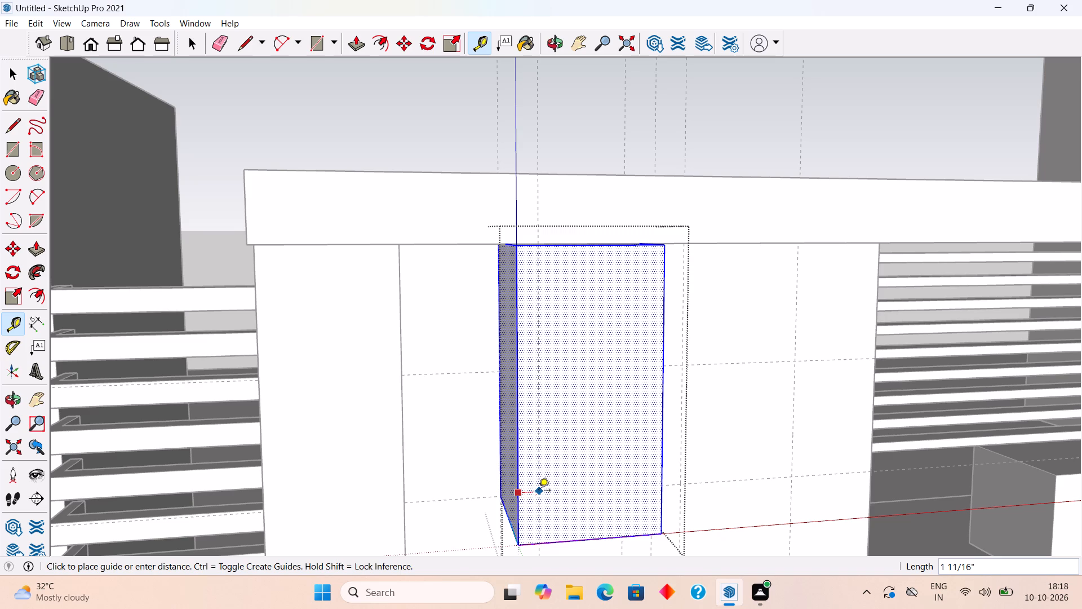
text(1.5")
key(Return)
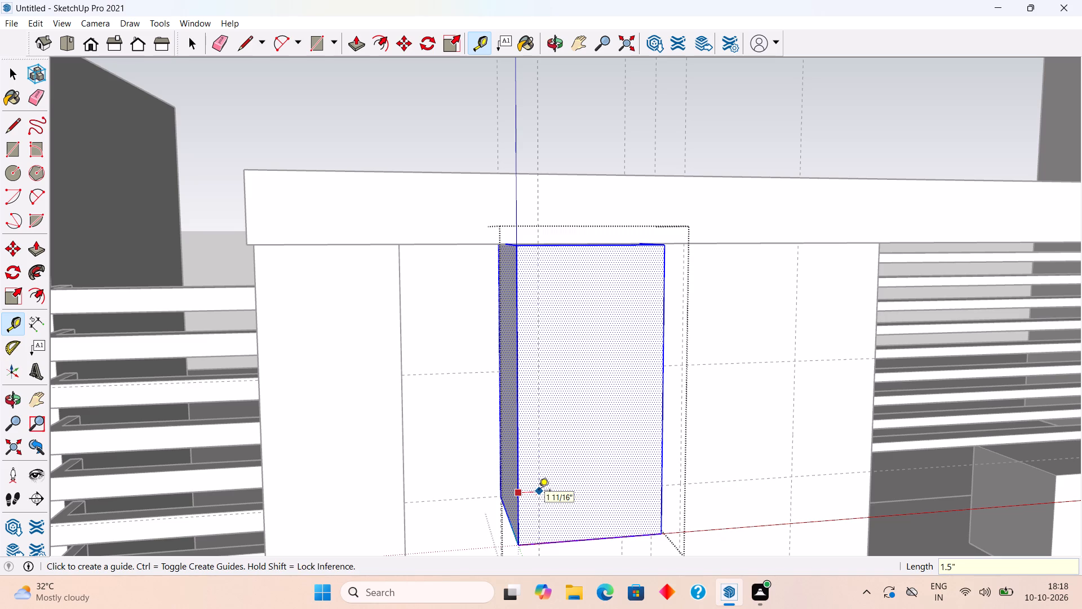
click(659, 451)
text(1.5")
key(Return)
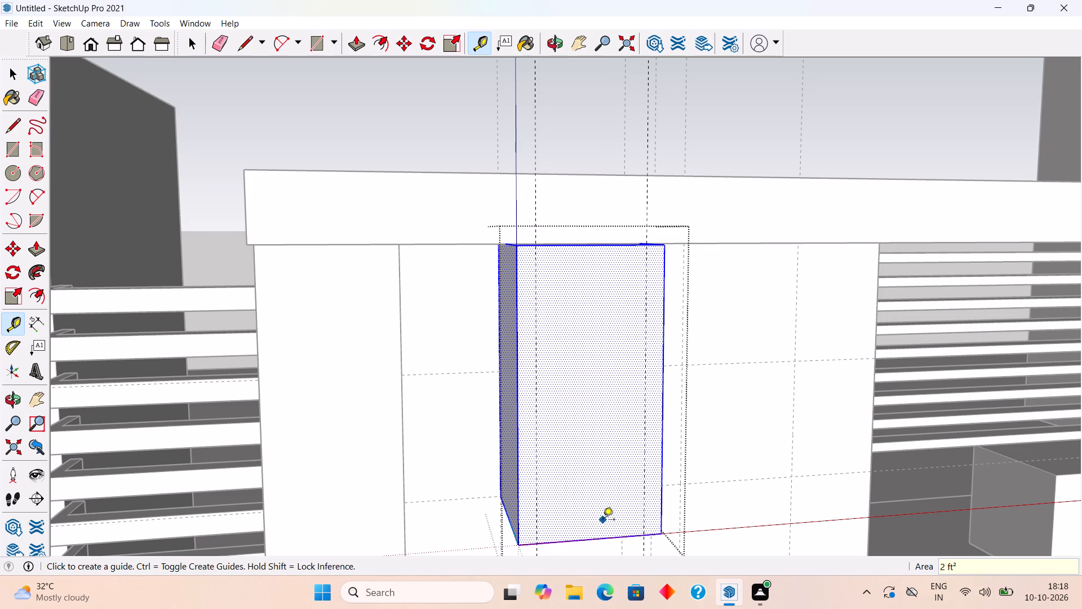
Place a horizontal guide 1.5" above the front face's bottom edge and another 1' above that guide.
click(607, 537)
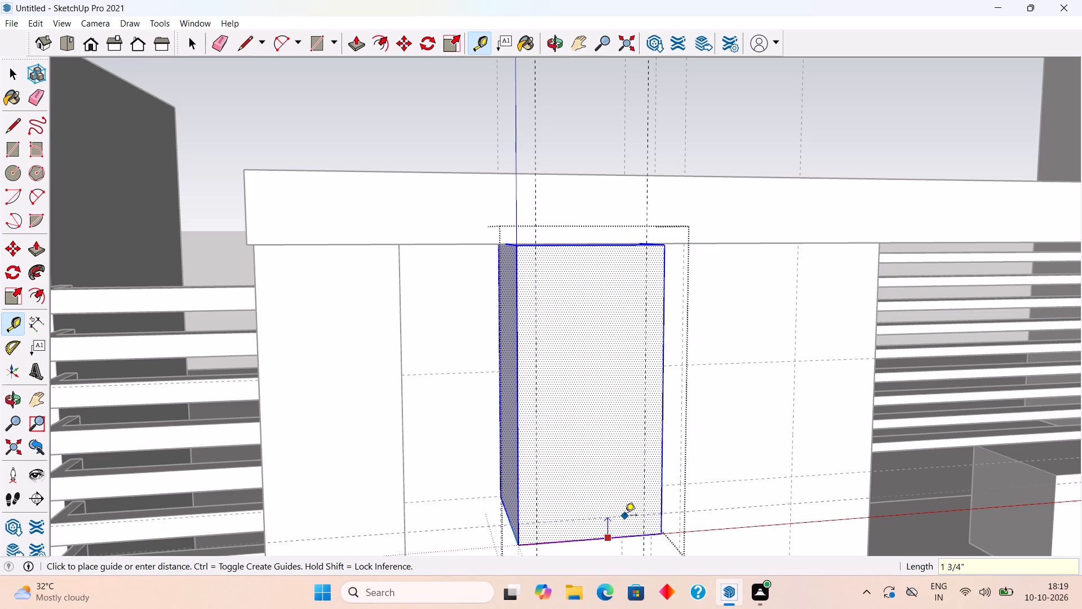
text(1.5")
key(Return)
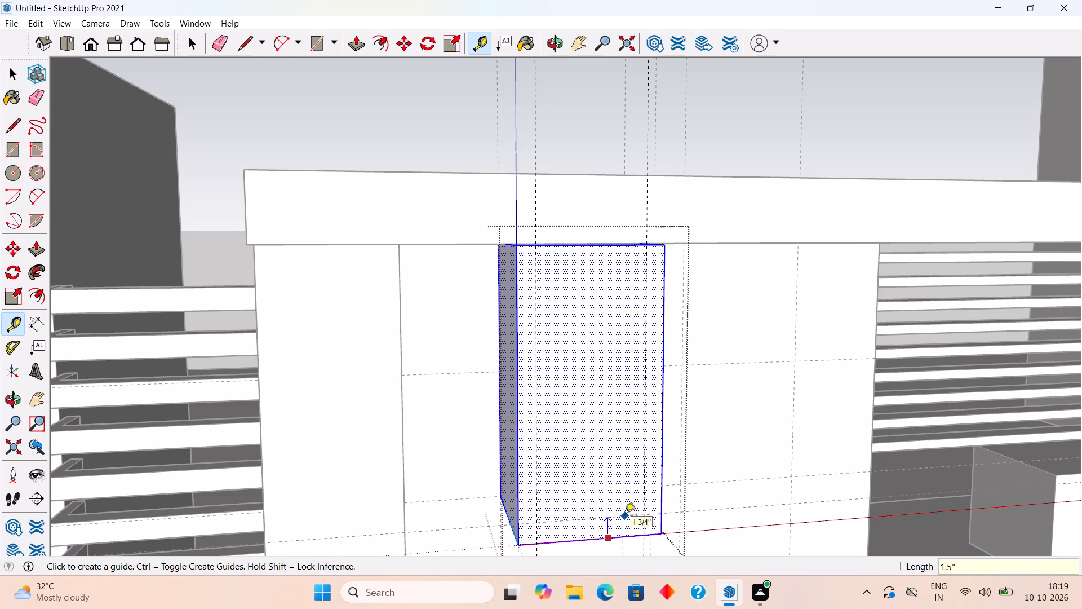
click(611, 522)
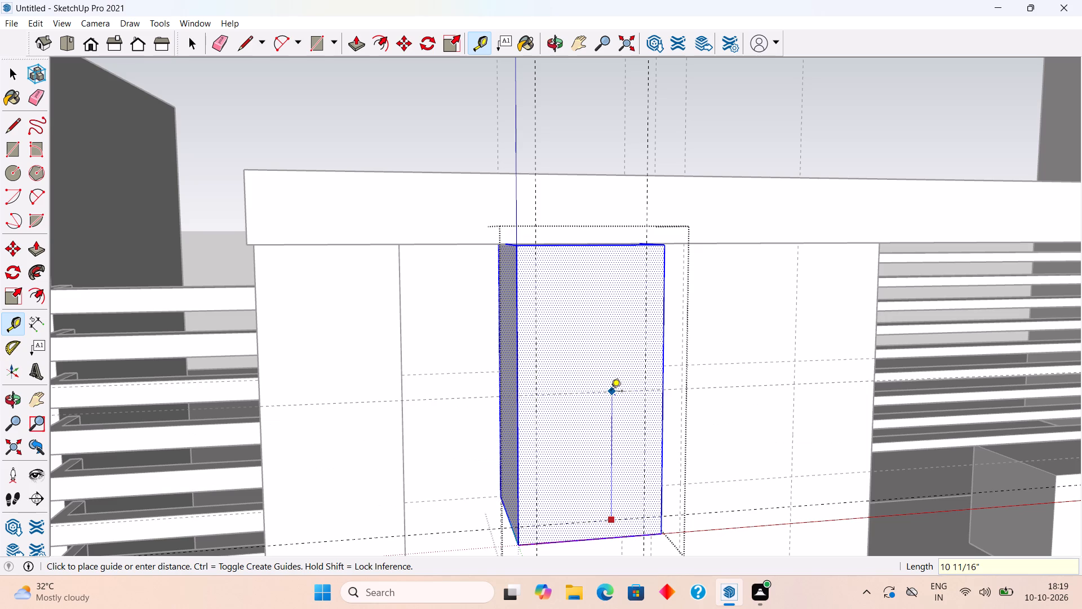
text(1')
key(Return)
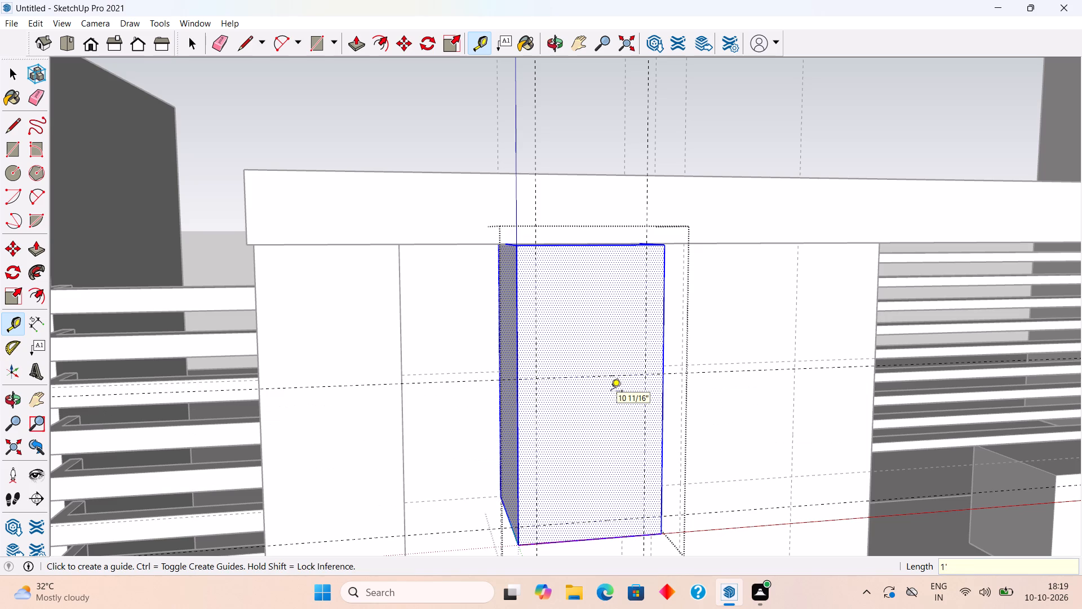
Draw a 1' by 9" rectangle on the box's front face between the four guide intersections.
key(space)
text(r)
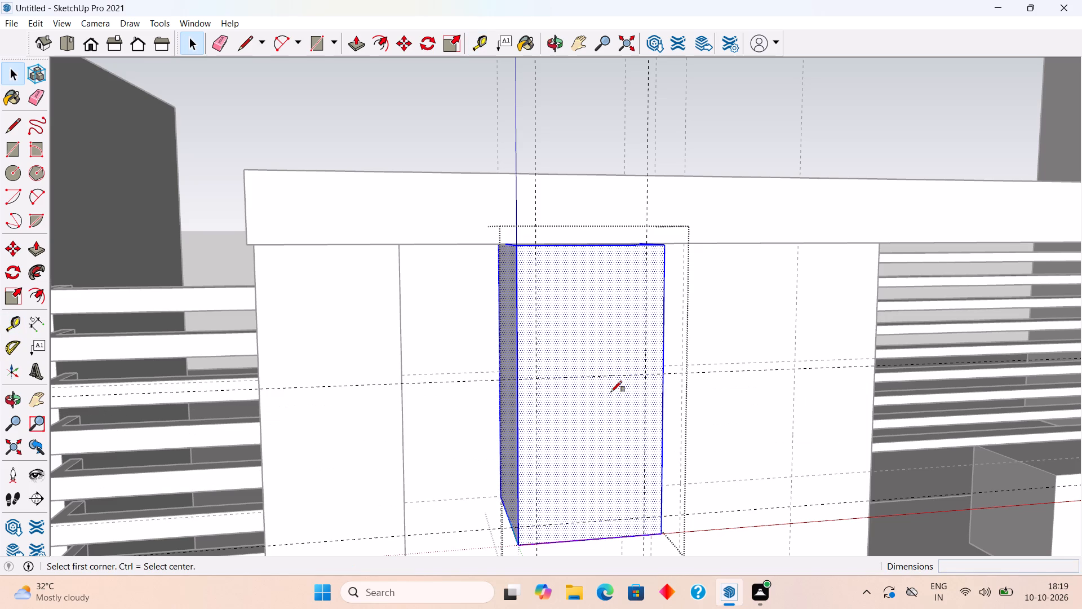
click(535, 382)
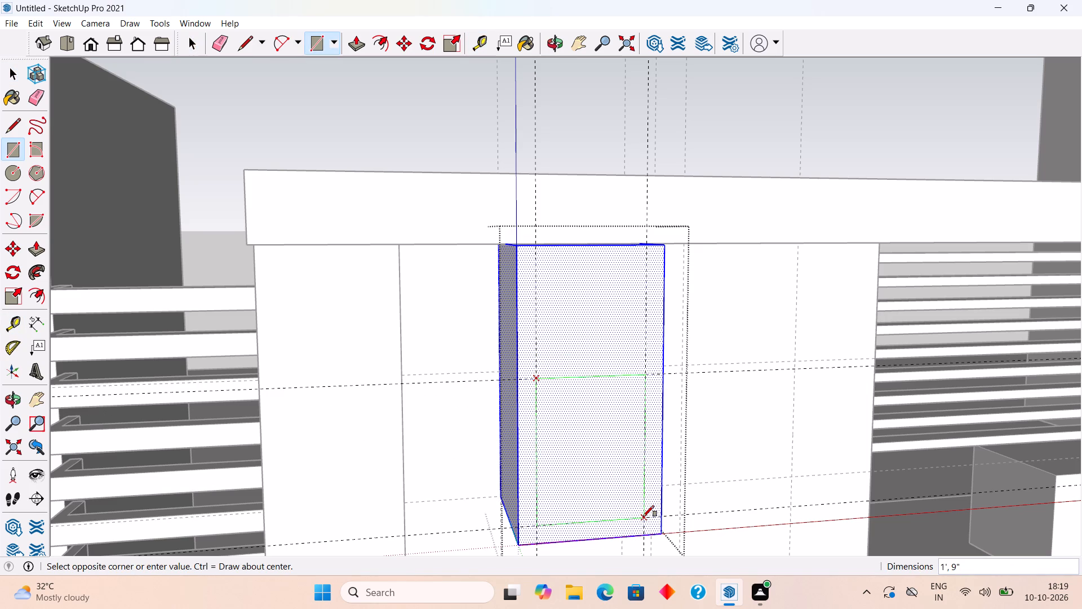
click(643, 517)
Push the new rectangle 1' into the box to cut an opening, and close the group.
key(space)
click(622, 504)
key(p)
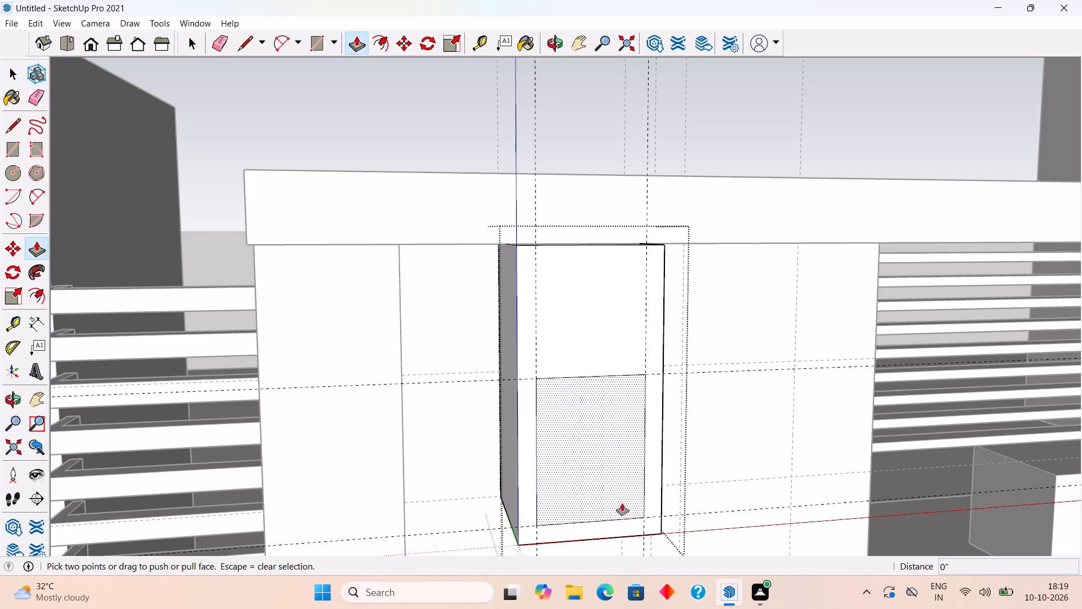
drag(622, 504, 593, 412)
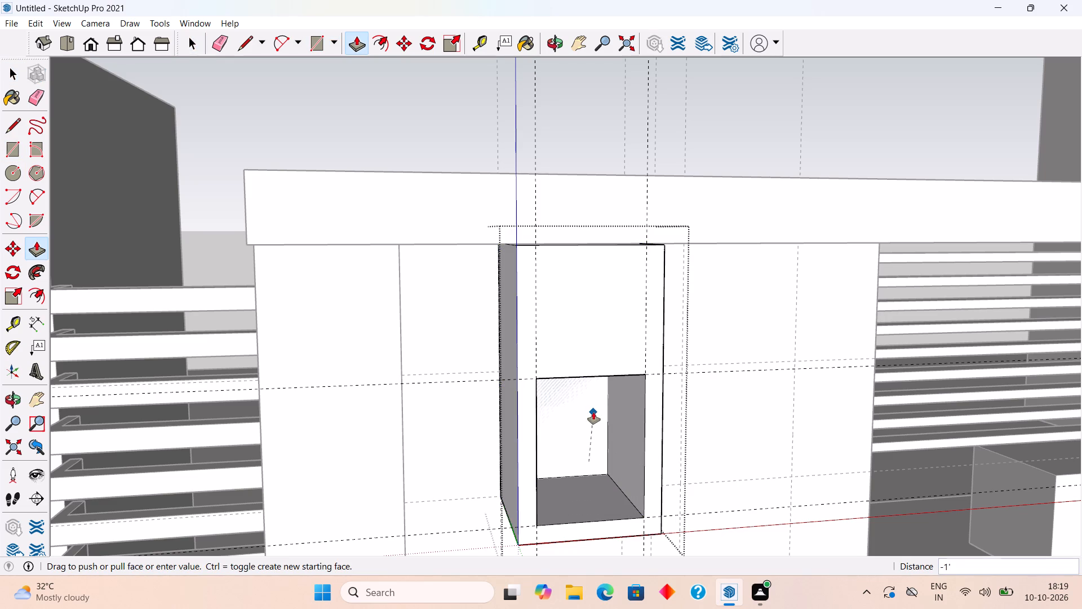
key(space)
middle_drag(614, 402, 498, 375)
scroll(497, 375, down, 3)
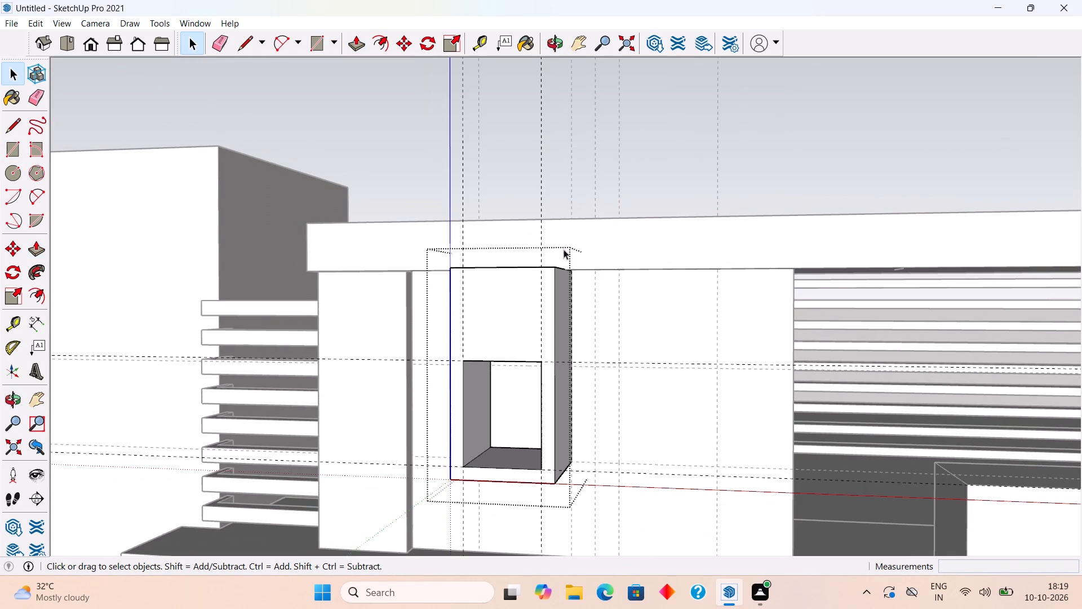
click(553, 160)
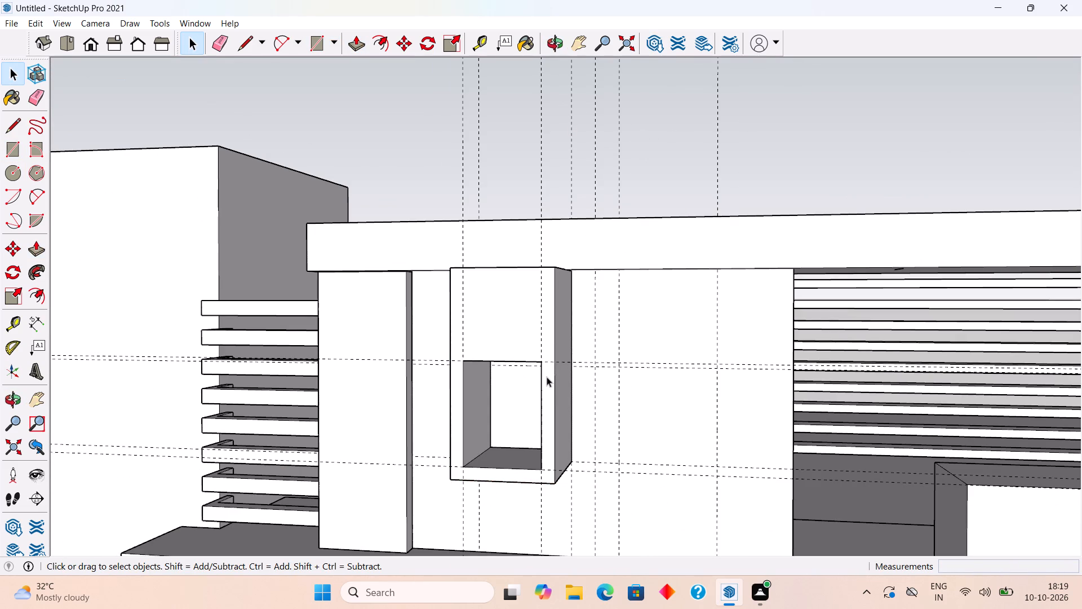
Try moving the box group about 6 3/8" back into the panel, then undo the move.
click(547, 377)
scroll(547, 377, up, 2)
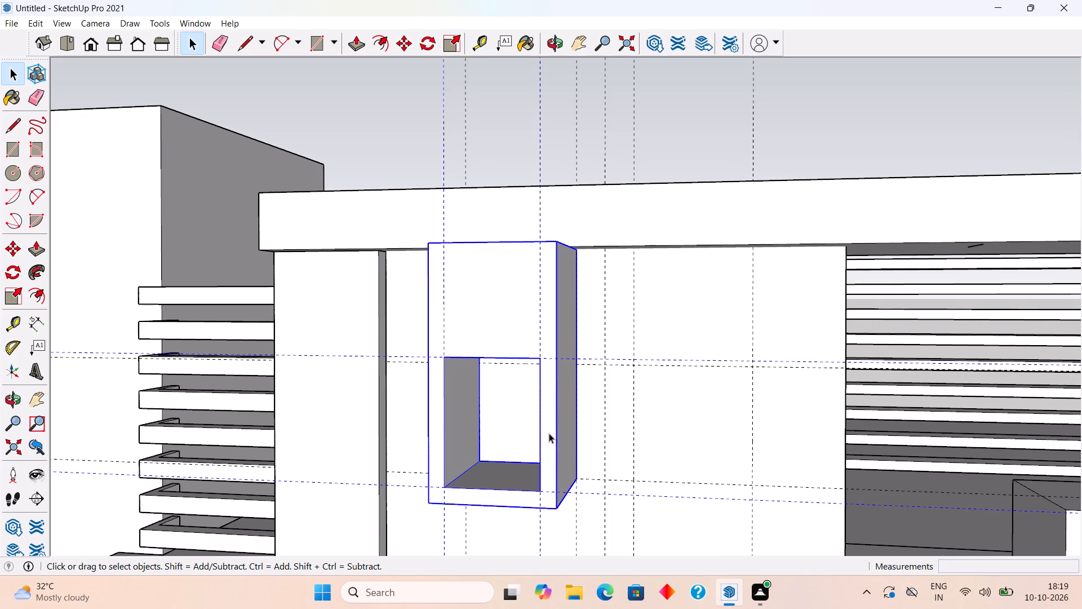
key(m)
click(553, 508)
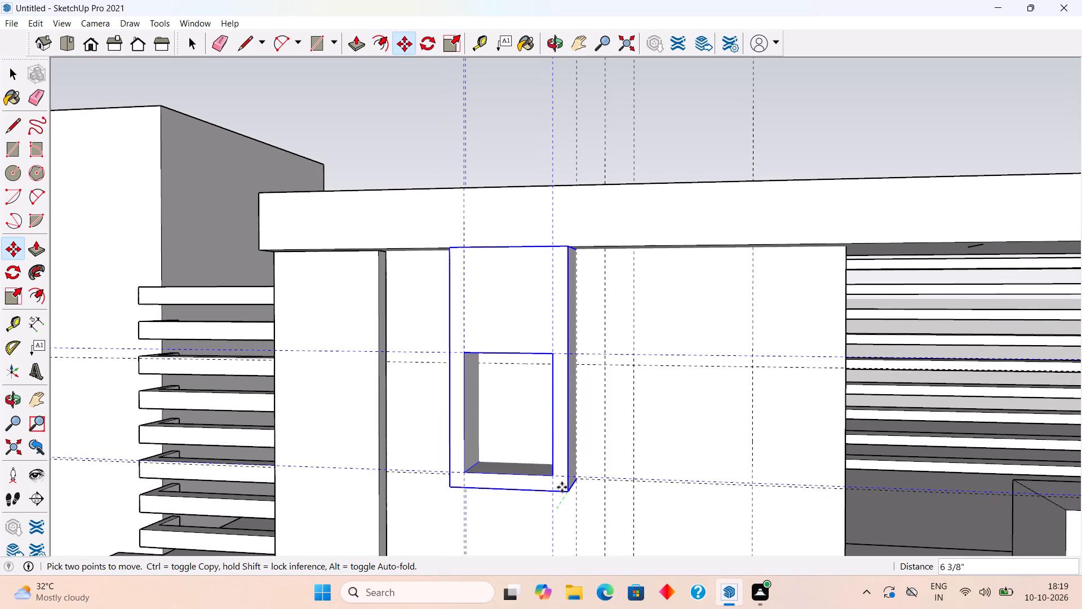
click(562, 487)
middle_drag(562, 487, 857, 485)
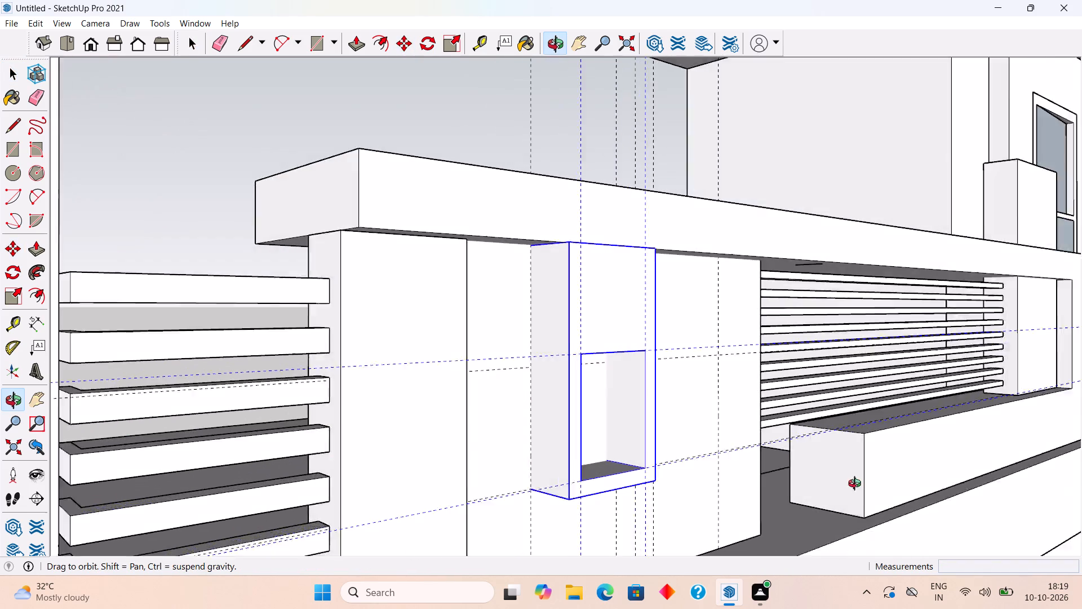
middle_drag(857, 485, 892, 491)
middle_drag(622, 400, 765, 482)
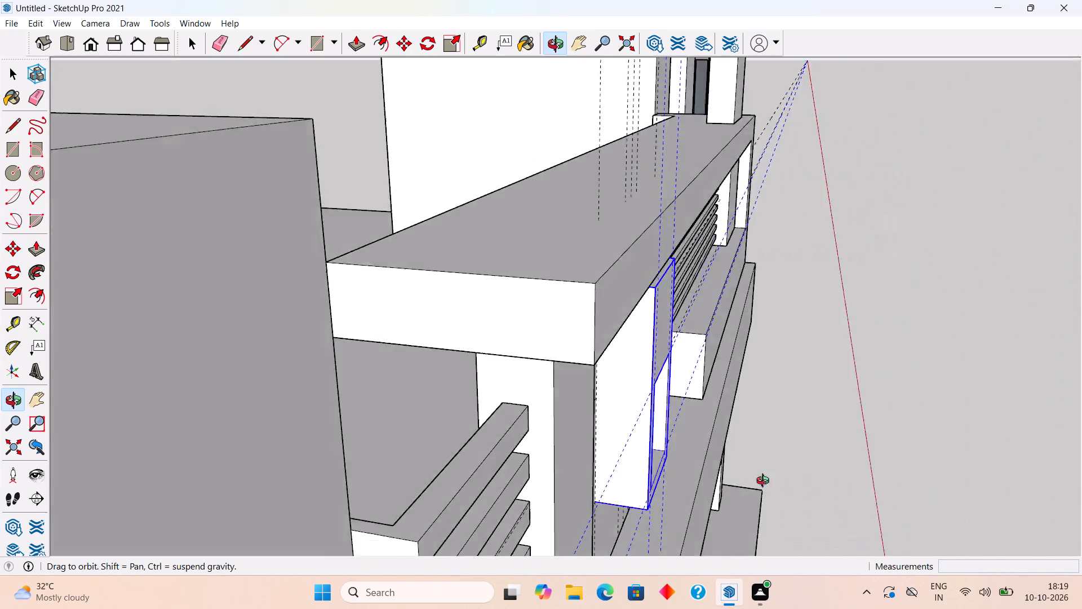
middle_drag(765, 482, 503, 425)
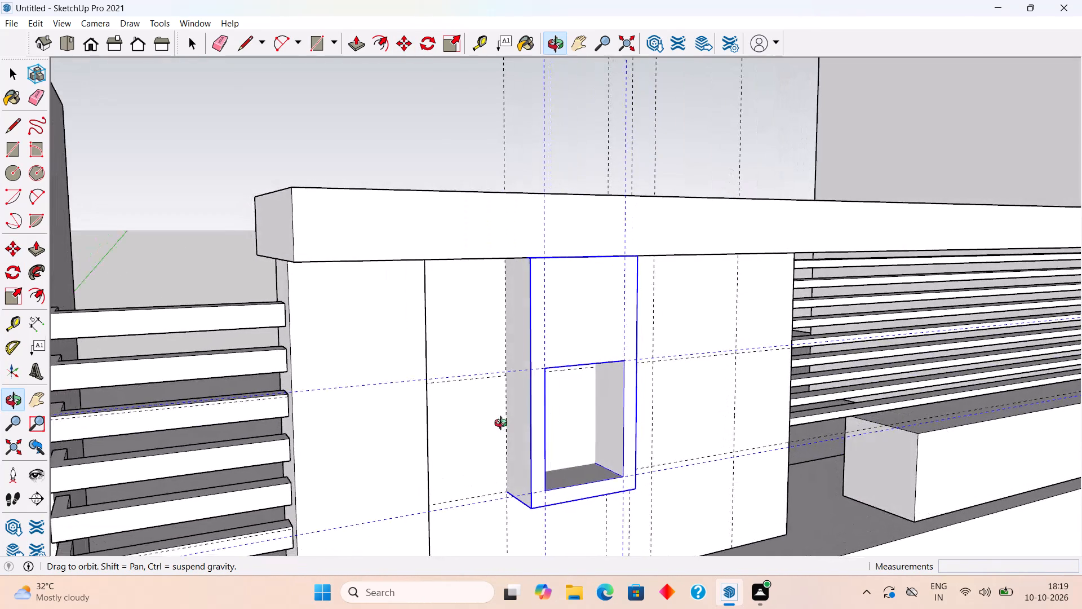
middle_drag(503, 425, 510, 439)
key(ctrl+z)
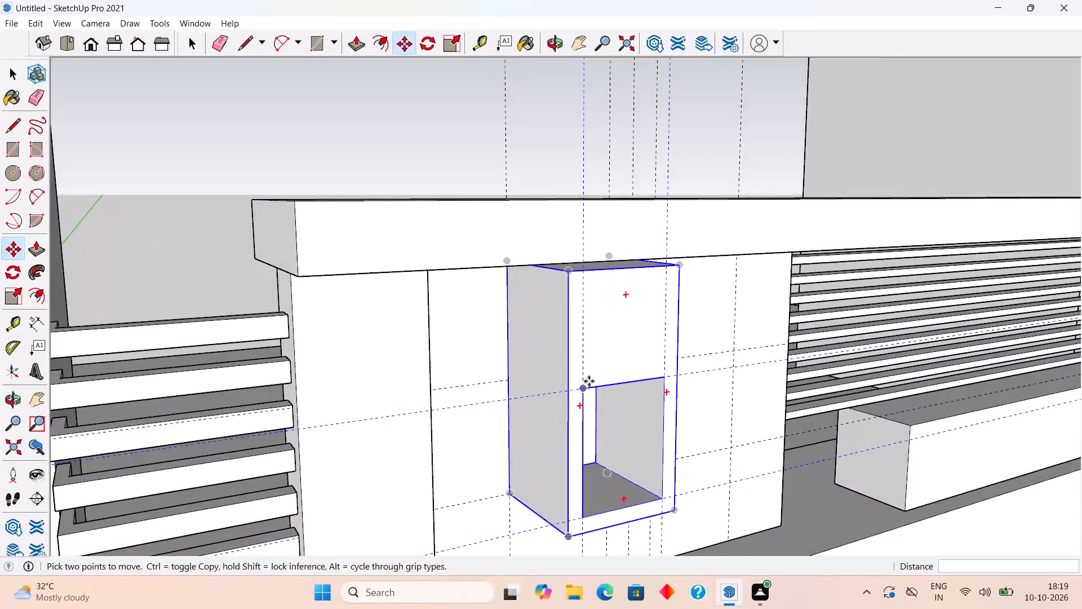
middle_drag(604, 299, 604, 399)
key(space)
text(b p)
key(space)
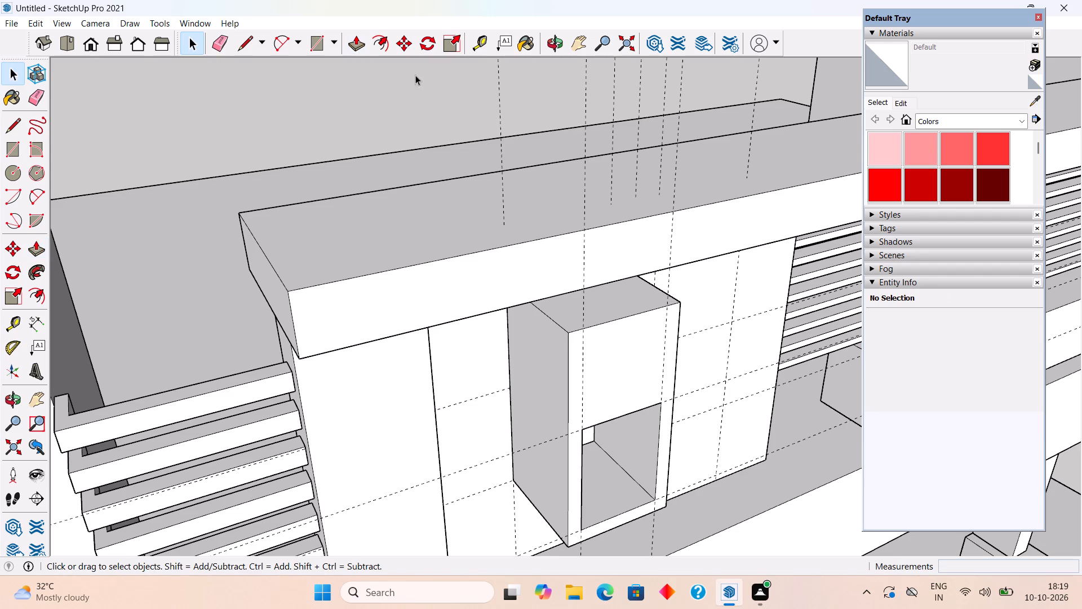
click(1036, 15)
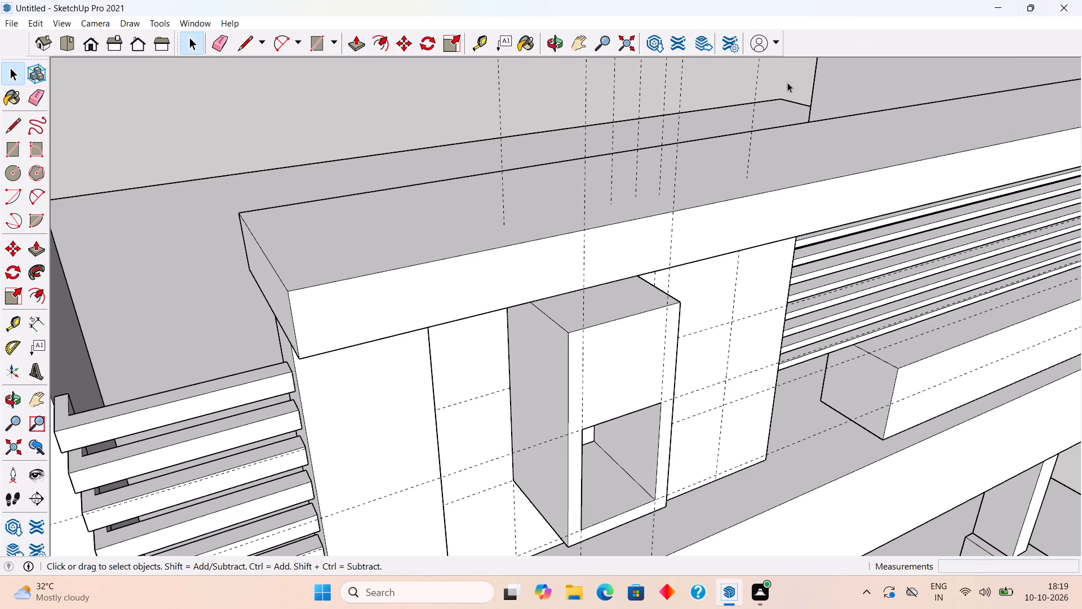
Open the box group and push/pull its top face up 1' so it rises through the canopy.
click(579, 306)
triple_click(579, 306)
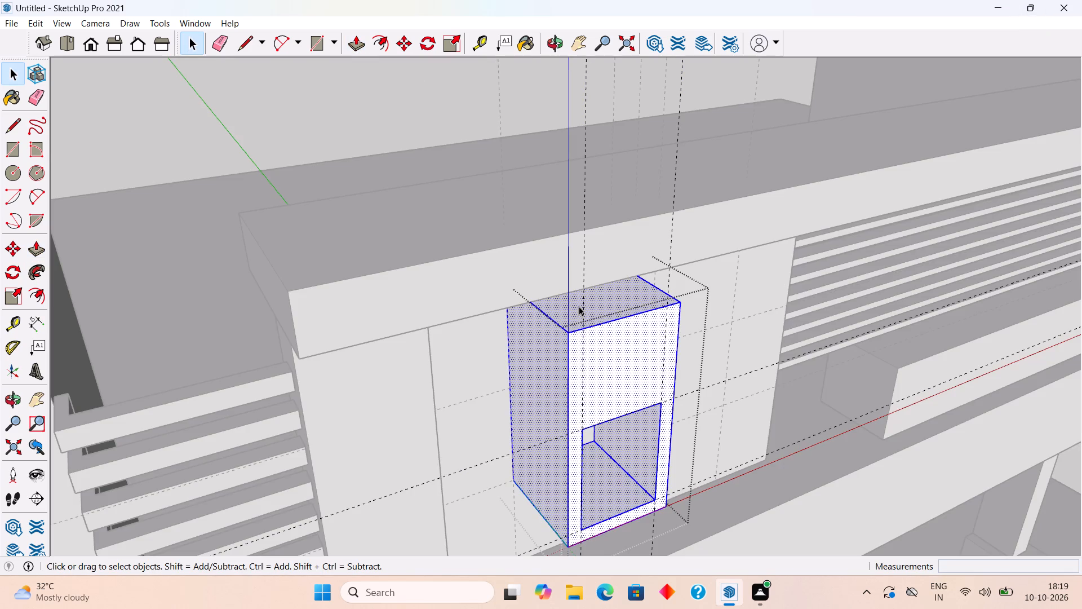
key(p)
click(579, 306)
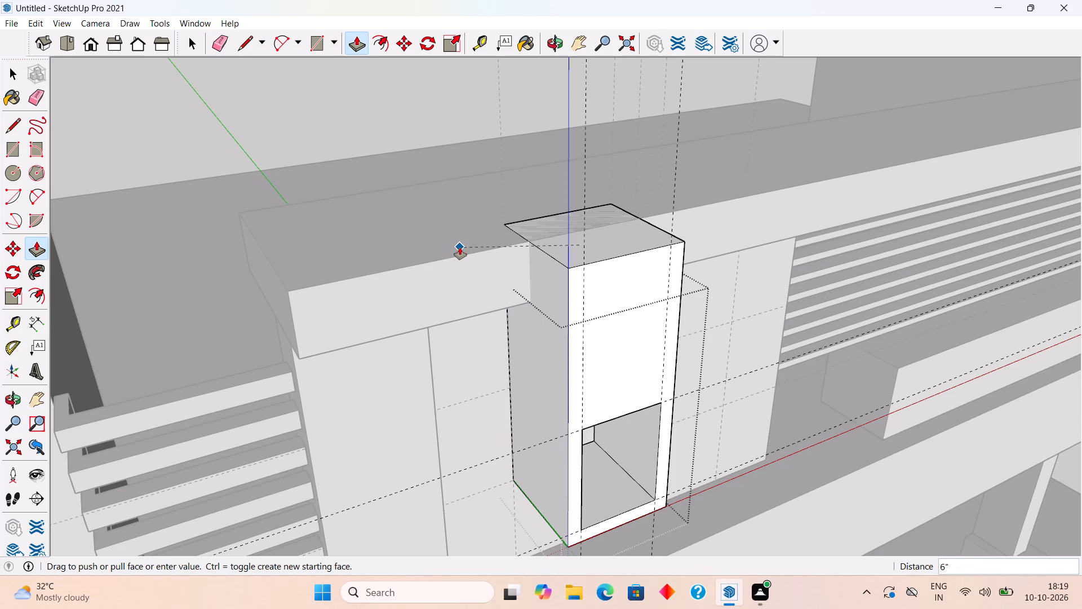
text(1')
key(Return)
key(space)
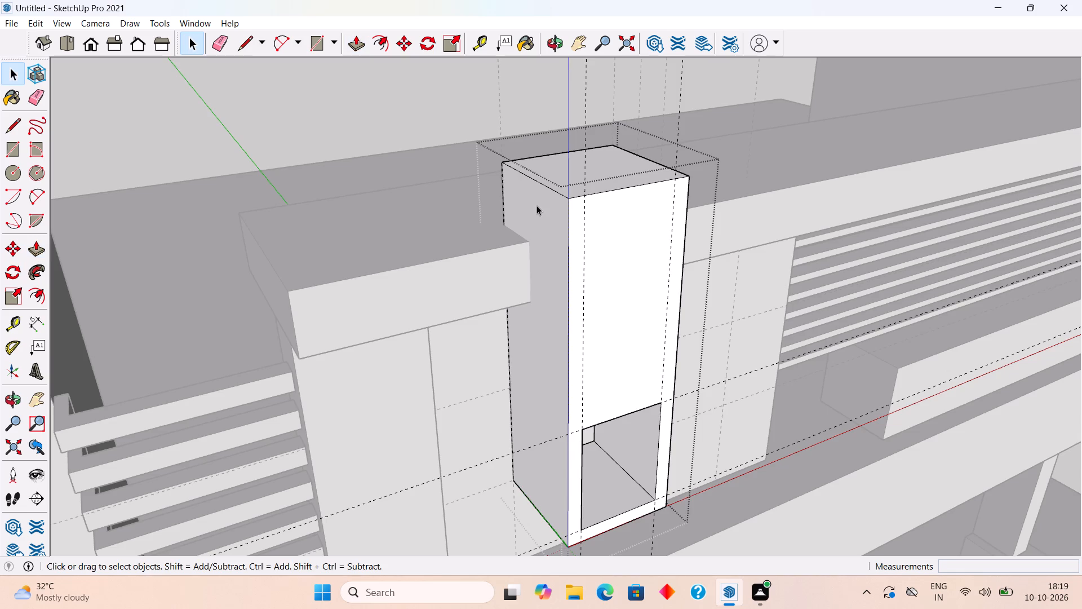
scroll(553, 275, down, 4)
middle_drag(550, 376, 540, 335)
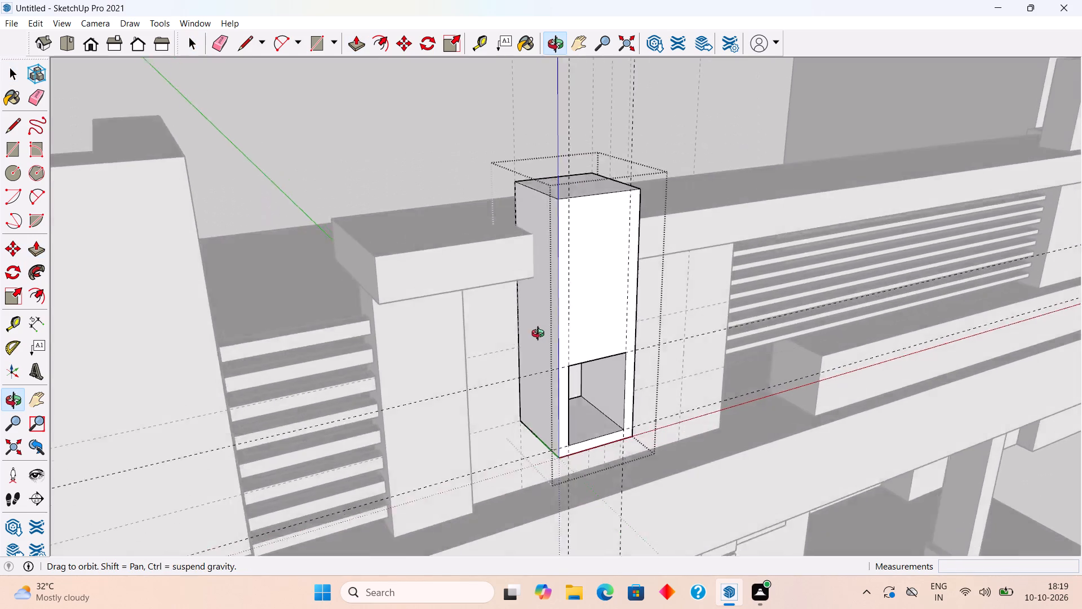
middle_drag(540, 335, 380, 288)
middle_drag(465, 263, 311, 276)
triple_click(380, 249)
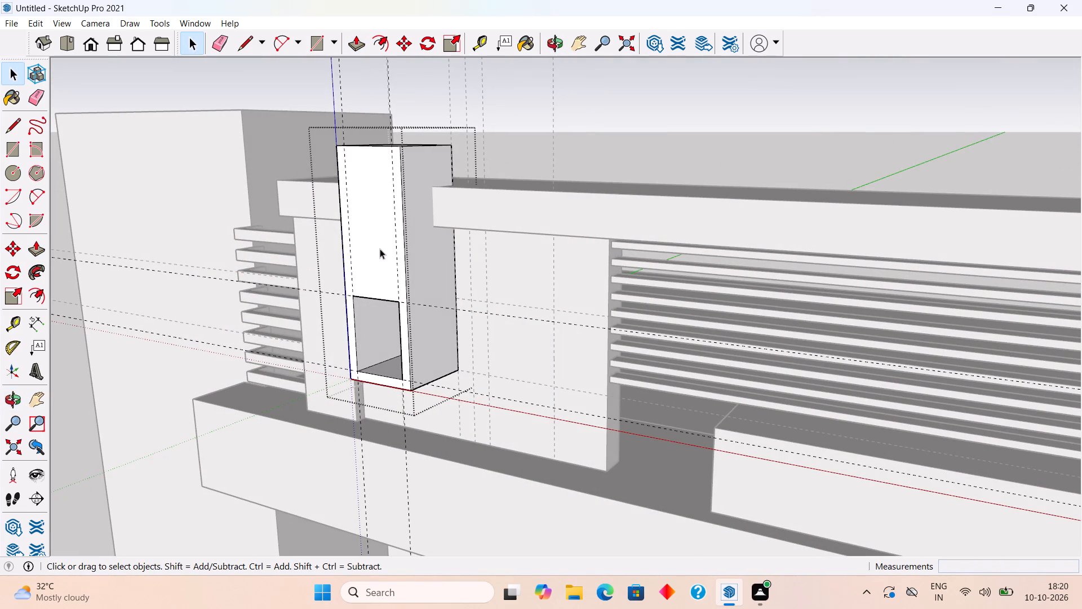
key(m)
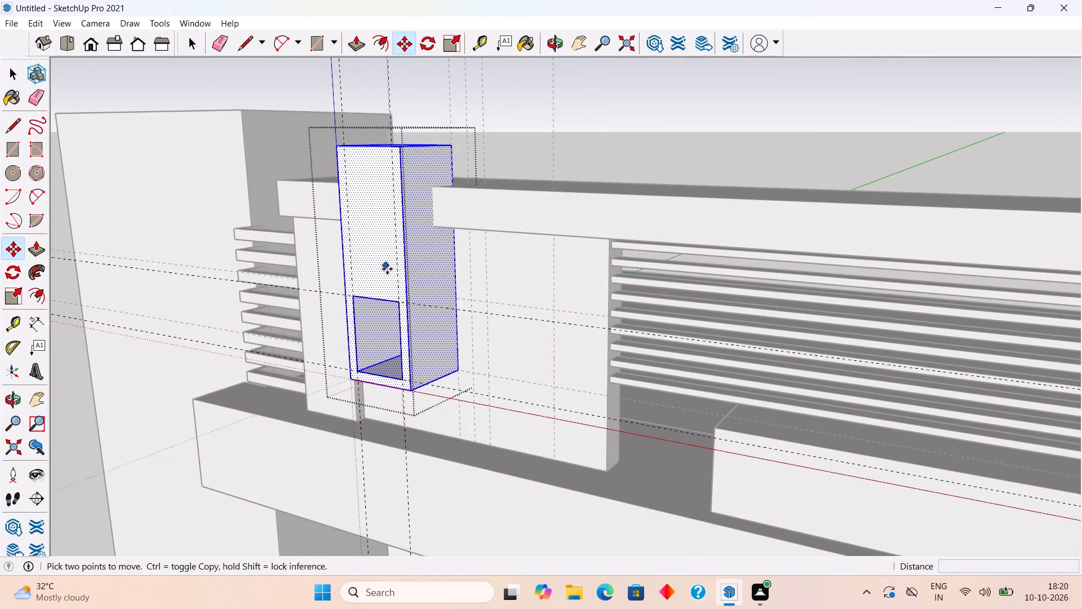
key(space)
Close the box group and move it about 2 1/2" back into the panel from its lower front corner.
click(648, 123)
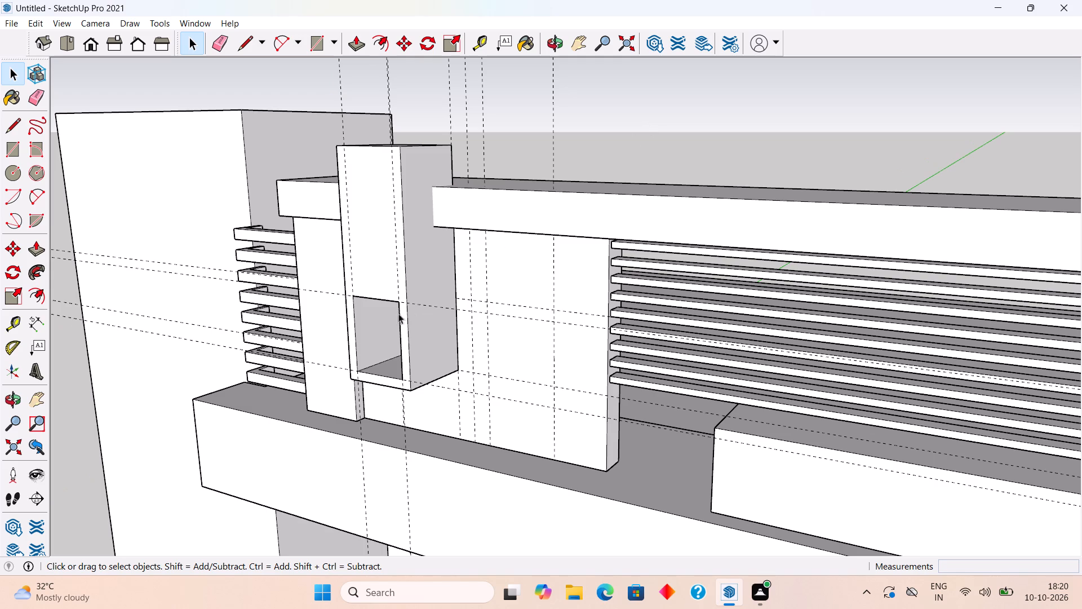
click(417, 240)
scroll(423, 392, up, 5)
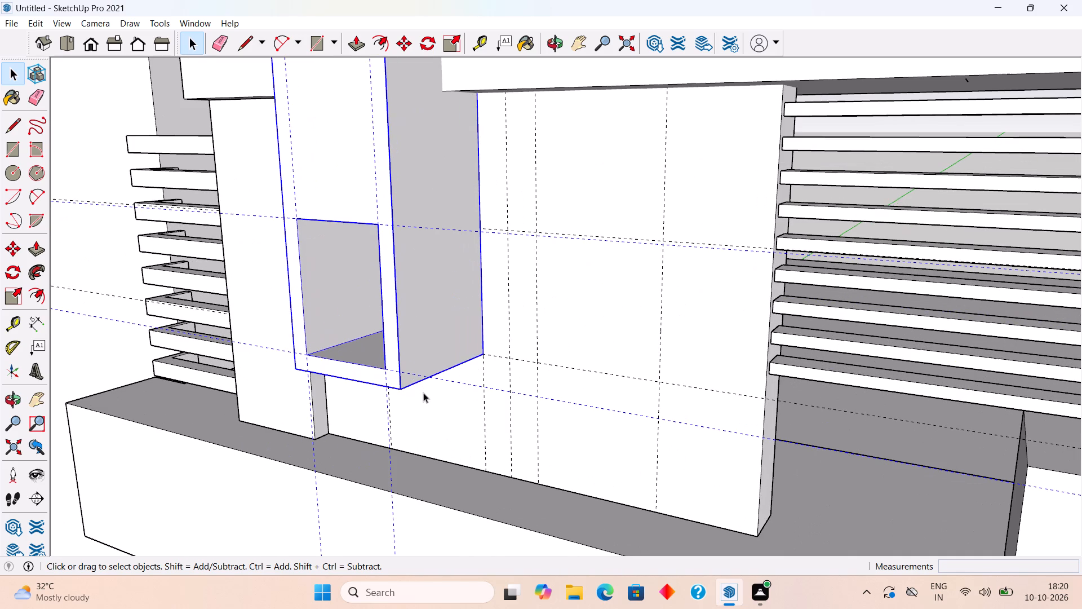
key(m)
click(400, 392)
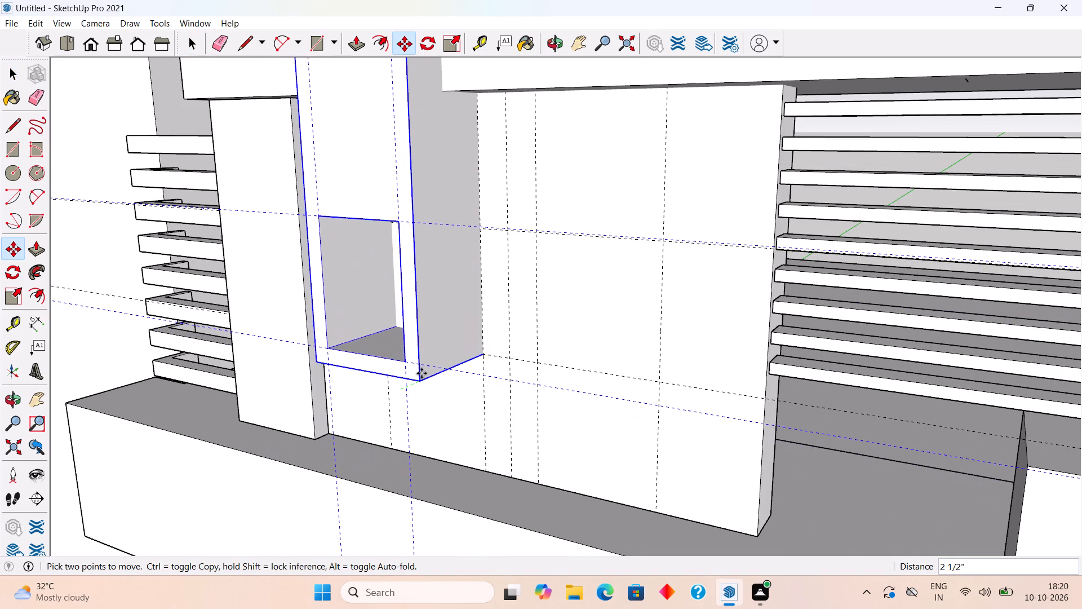
click(422, 373)
key(space)
Move the box group about 7 3/8" farther back into the panel from its lower front corner, and deselect it.
scroll(421, 383, down, 9)
middle_drag(574, 175, 590, 172)
scroll(586, 172, down, 1)
middle_drag(590, 172, 963, 240)
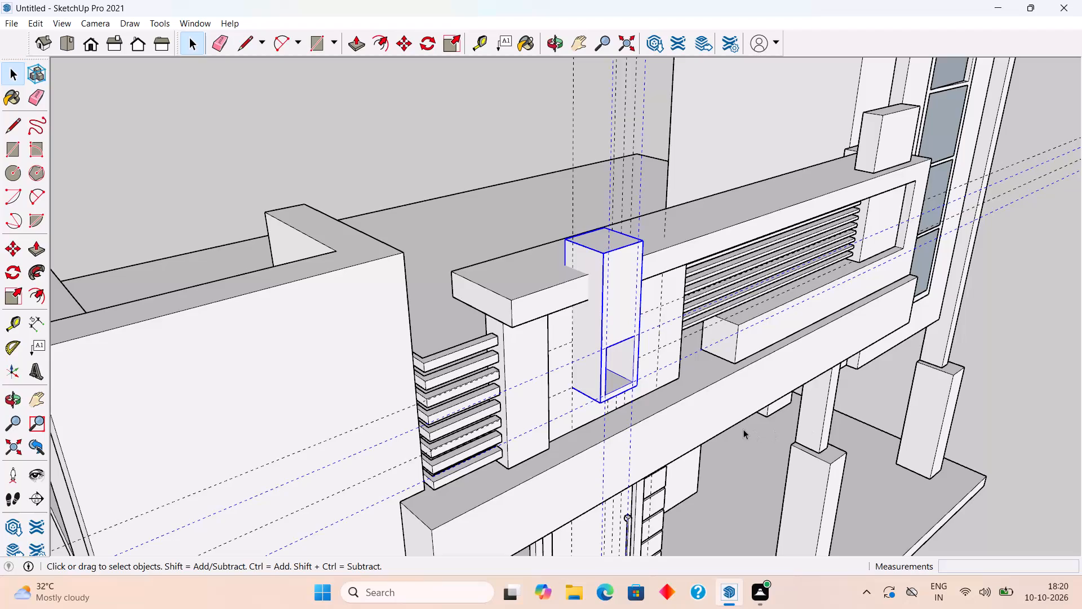
middle_drag(670, 408, 716, 378)
scroll(677, 325, up, 4)
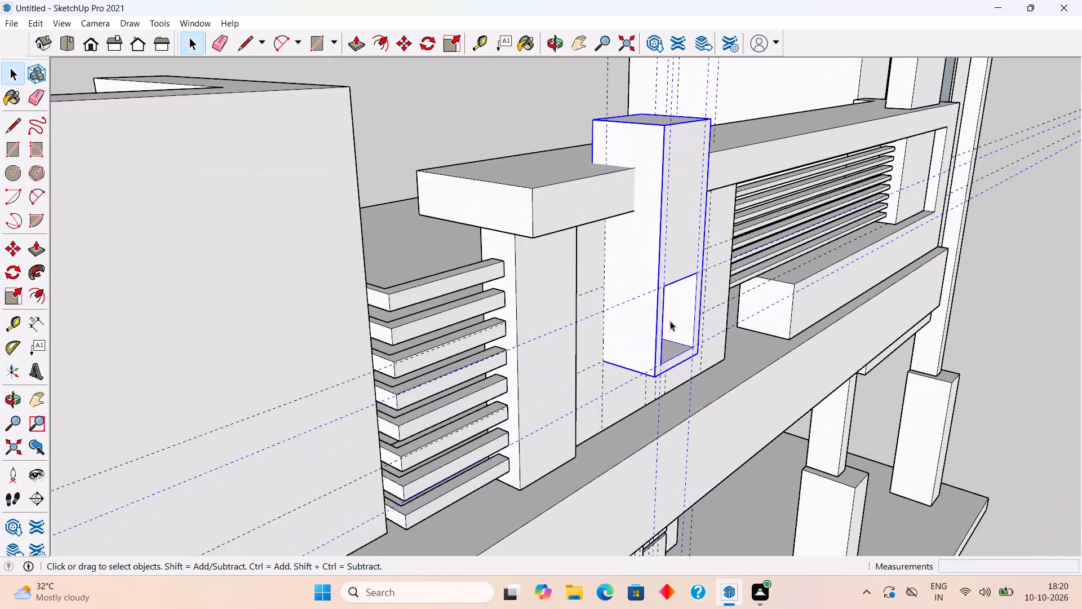
middle_drag(647, 311, 681, 310)
scroll(679, 382, up, 3)
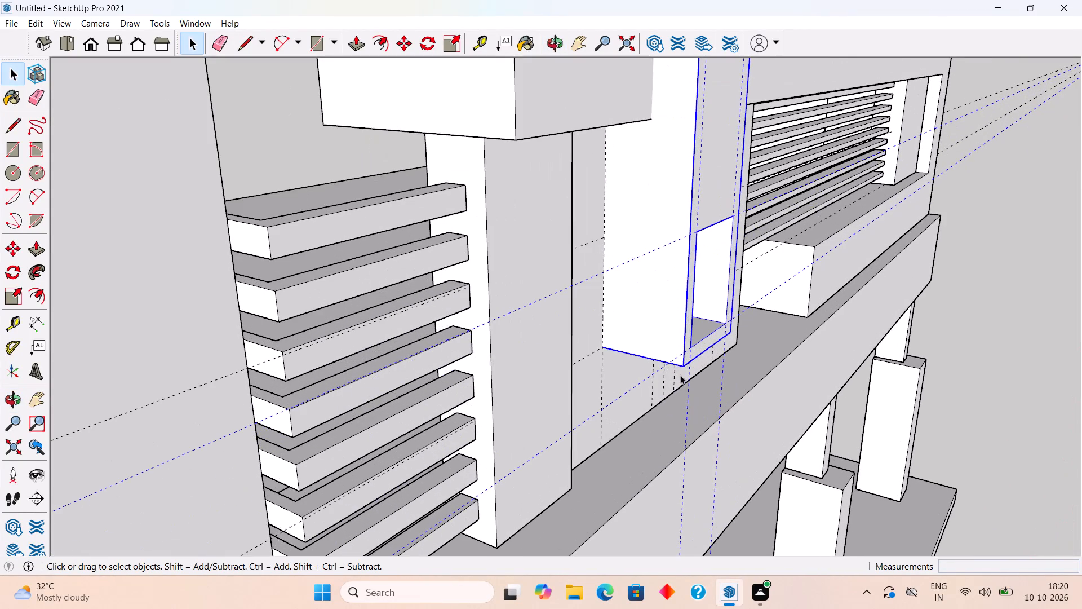
middle_drag(694, 366, 743, 369)
key(m)
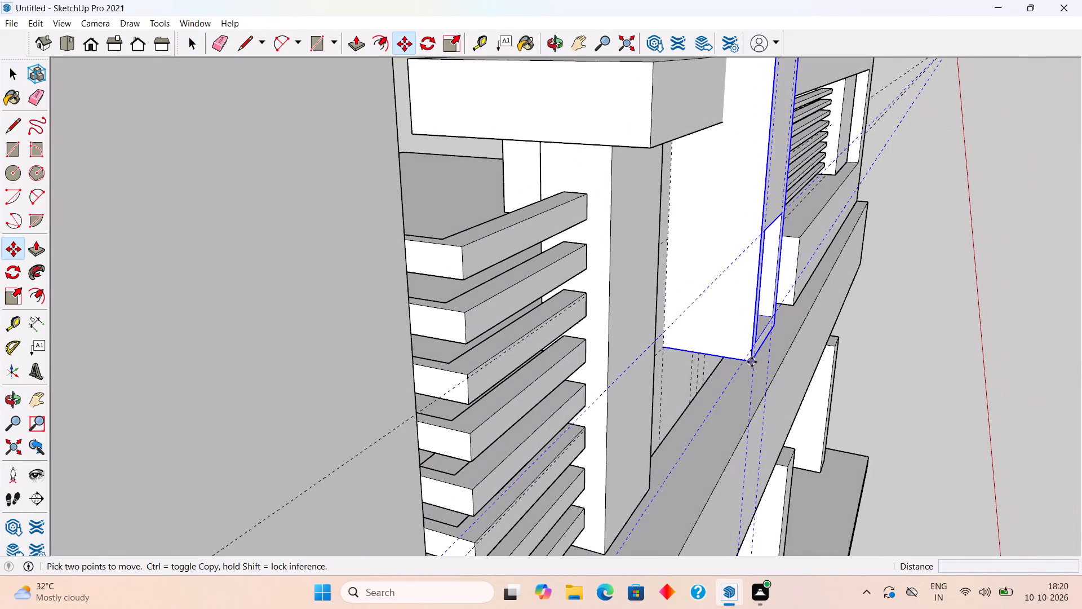
click(752, 362)
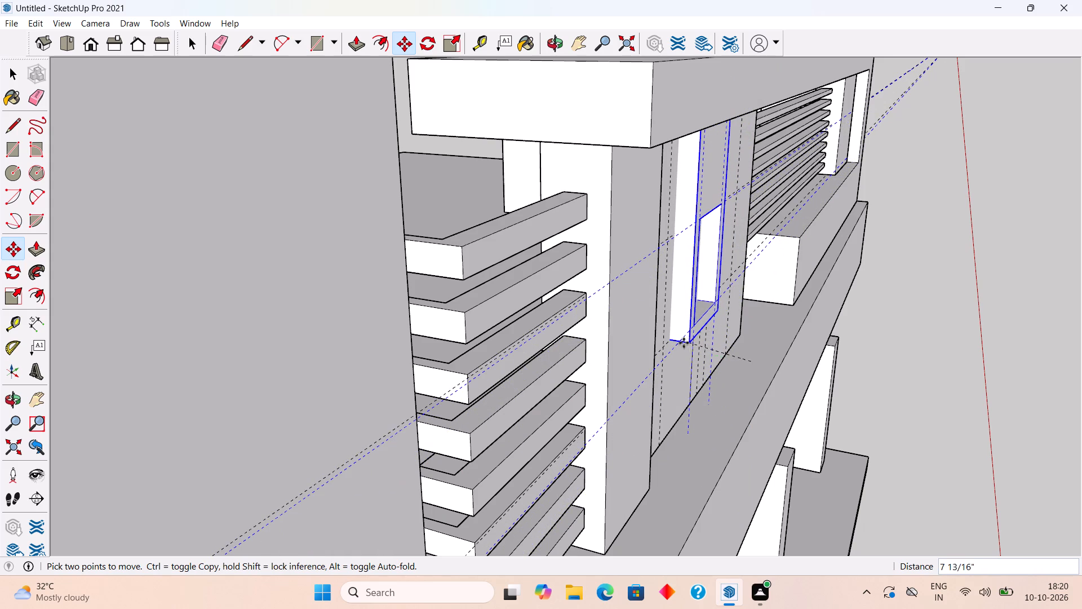
click(684, 343)
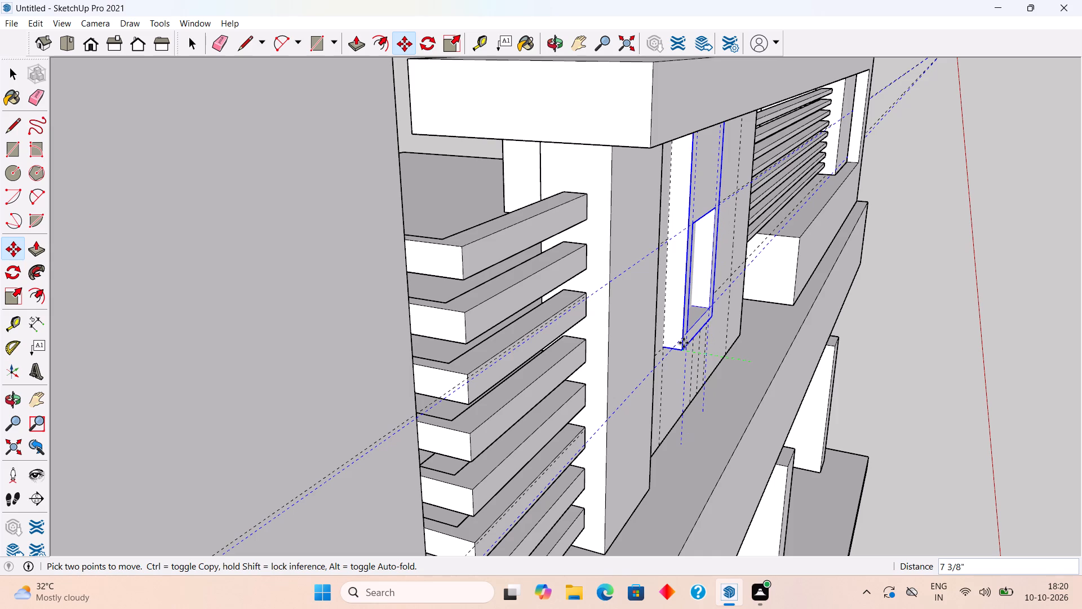
key(space)
click(475, 150)
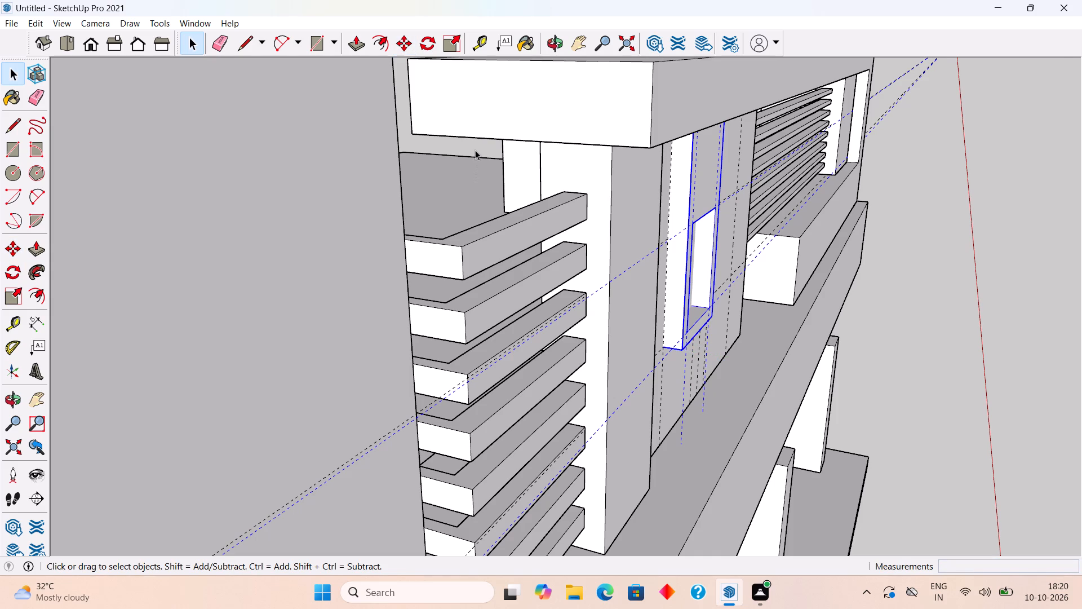
Move the box group about 11/16" forward out of the panel from its lower front corner.
middle_drag(710, 288, 252, 223)
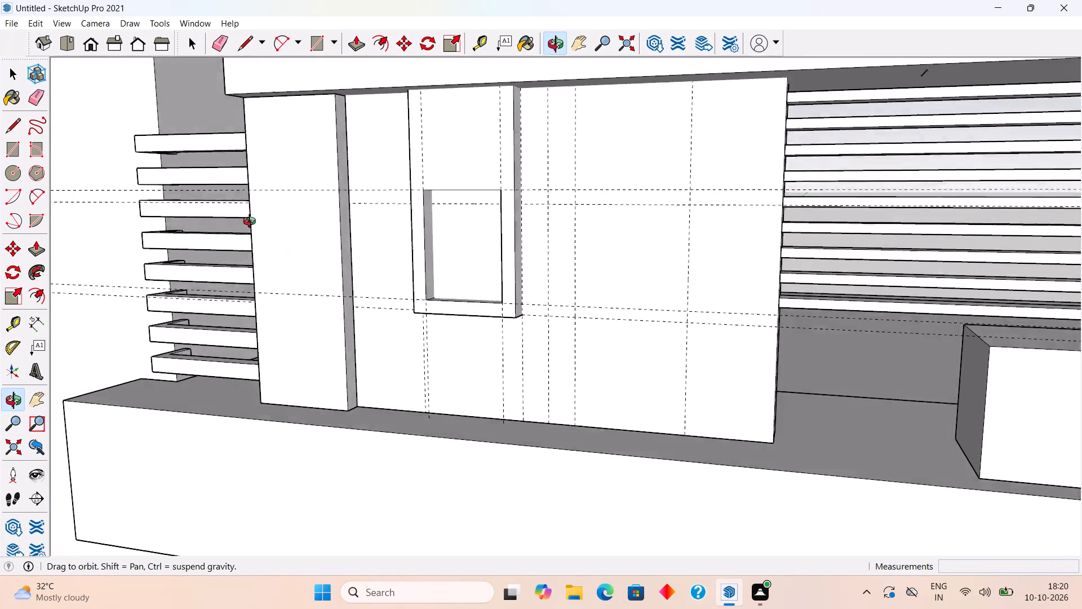
middle_drag(252, 223, 140, 239)
scroll(140, 238, down, 3)
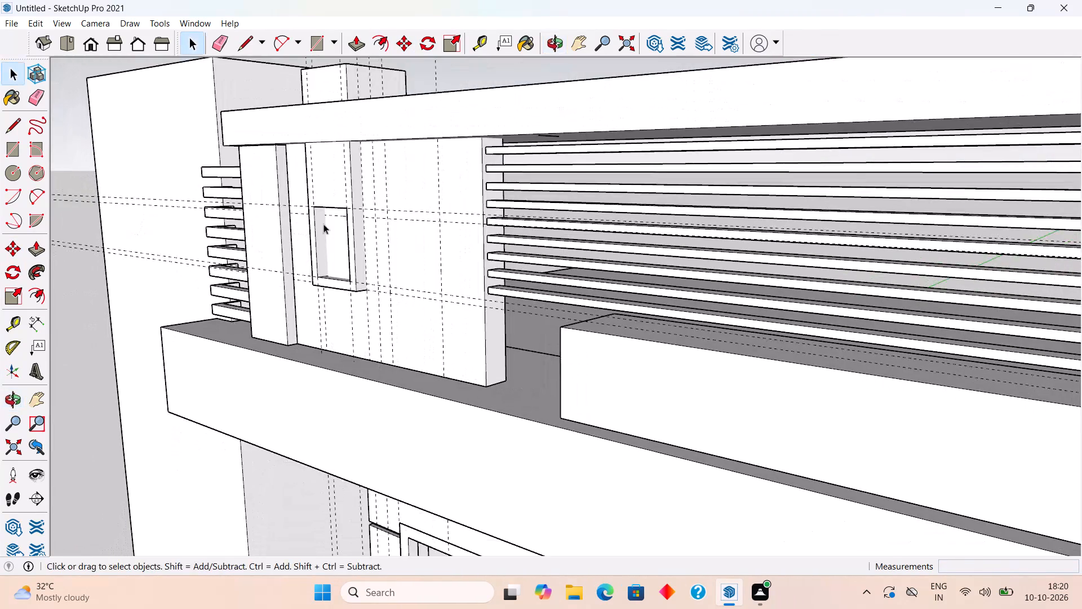
scroll(325, 224, down, 3)
middle_drag(401, 210, 589, 227)
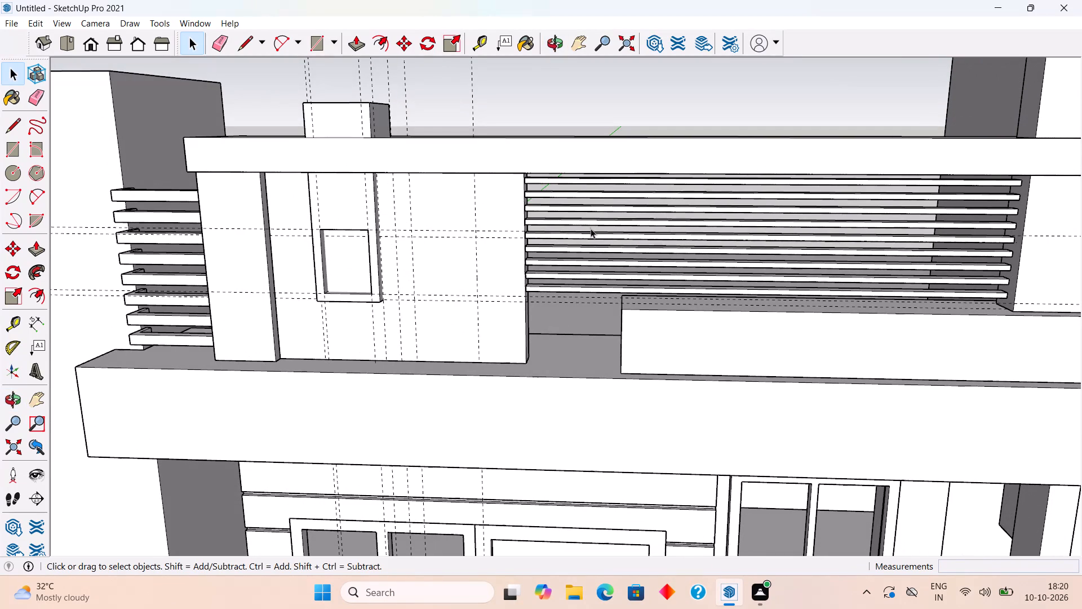
scroll(592, 231, down, 1)
click(561, 95)
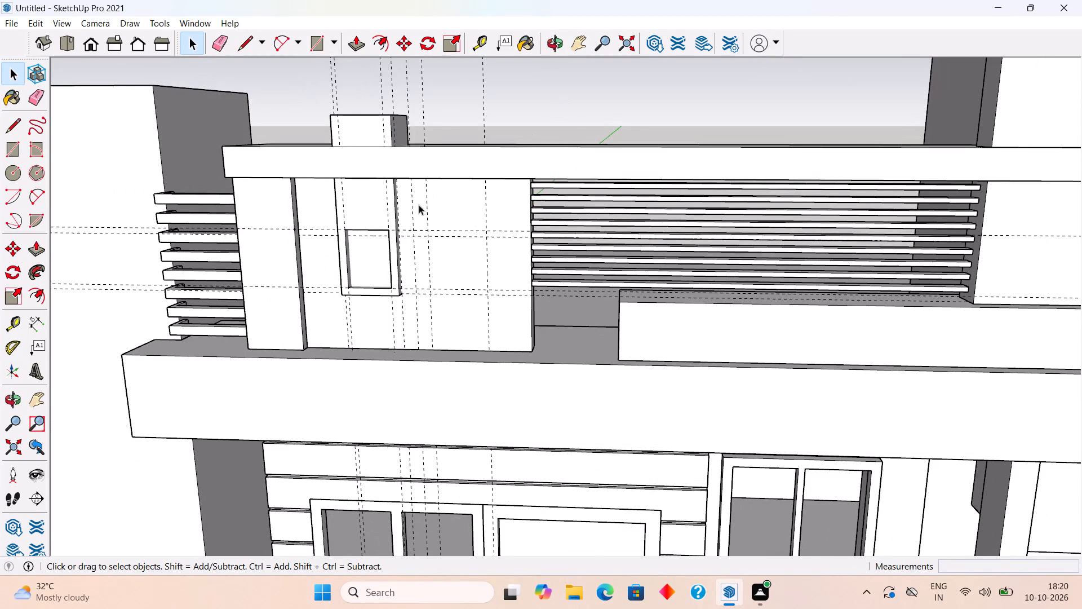
middle_drag(329, 216, 329, 217)
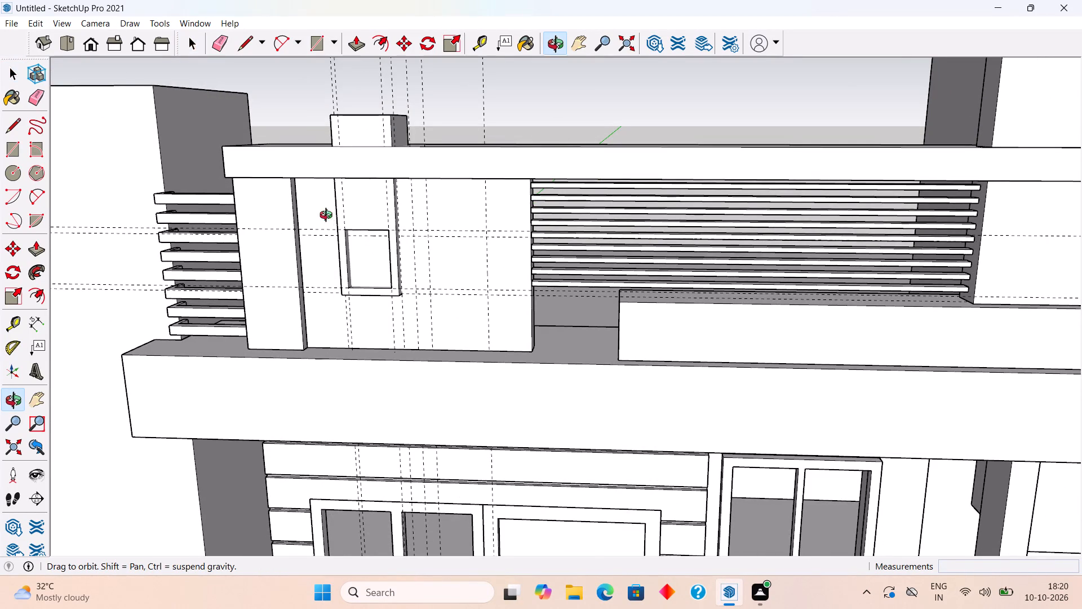
middle_drag(329, 217, 471, 234)
scroll(478, 237, up, 2)
middle_drag(445, 249, 325, 267)
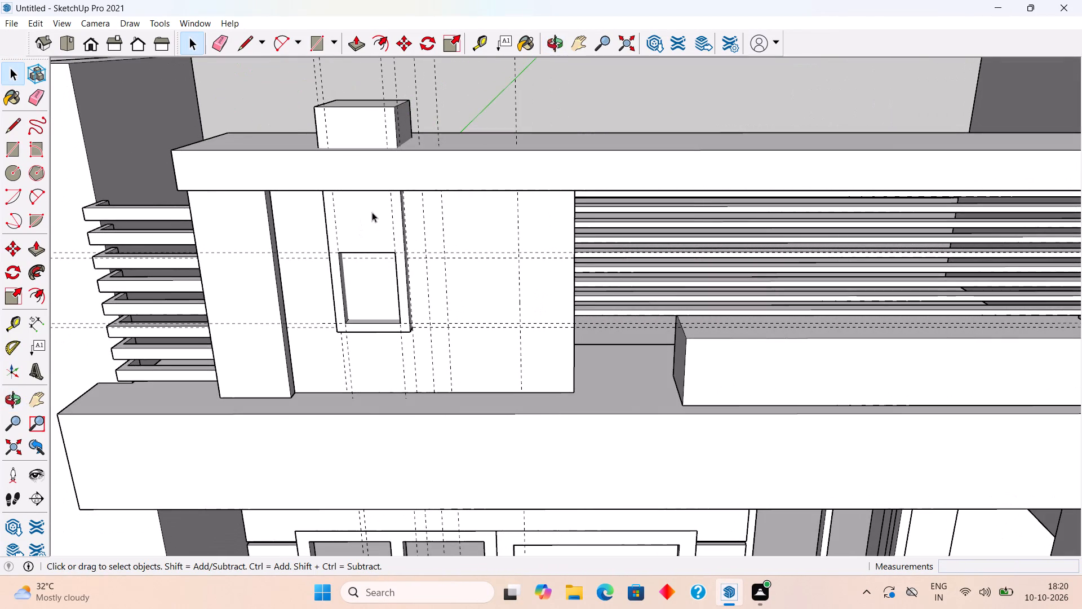
middle_drag(401, 336, 313, 350)
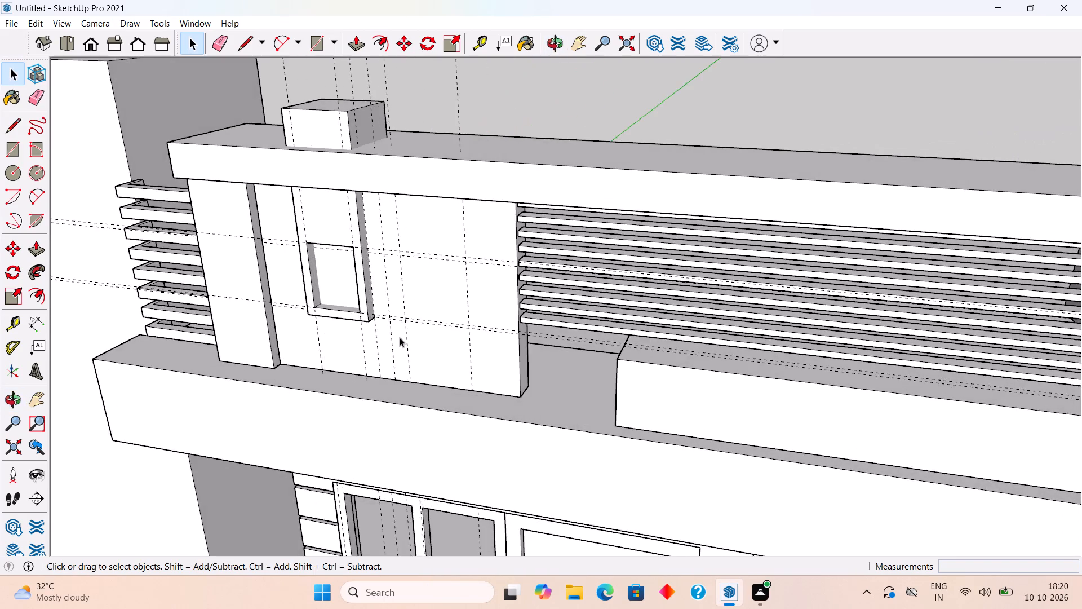
scroll(405, 336, up, 9)
key(m)
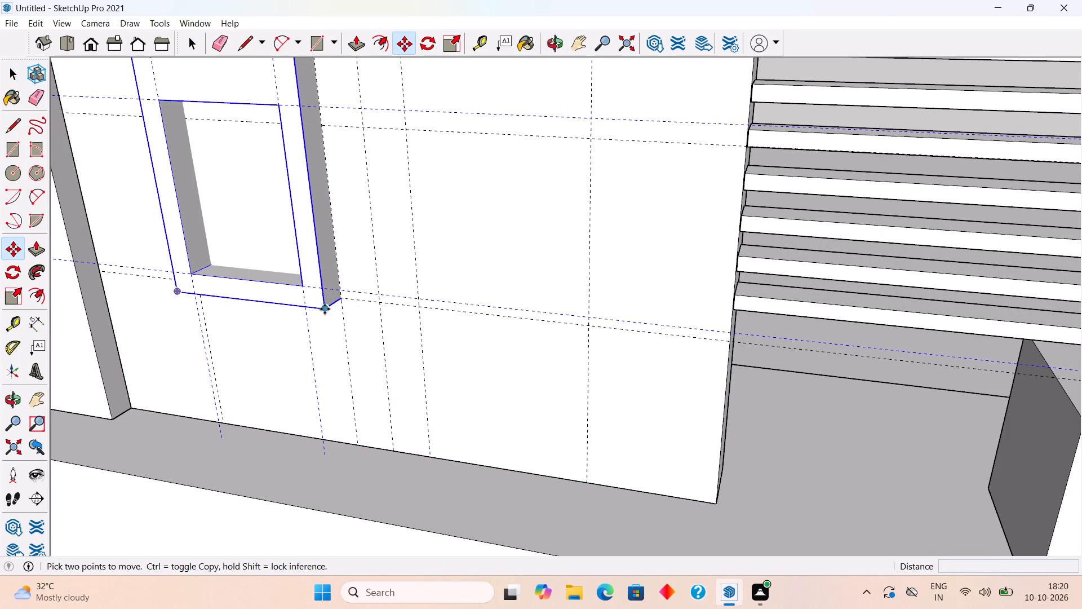
click(325, 309)
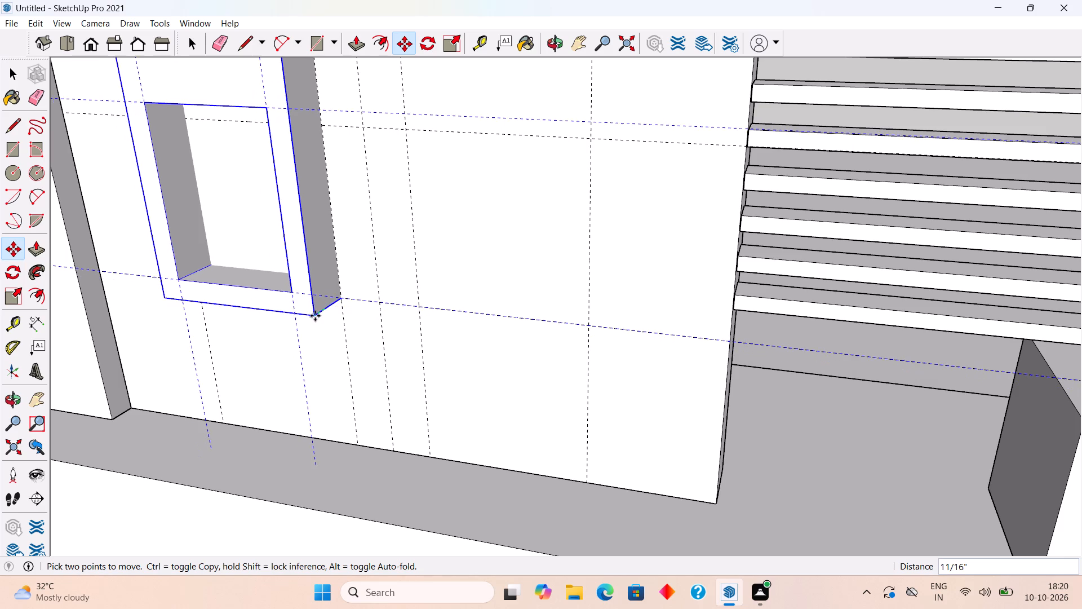
click(314, 319)
scroll(314, 319, down, 6)
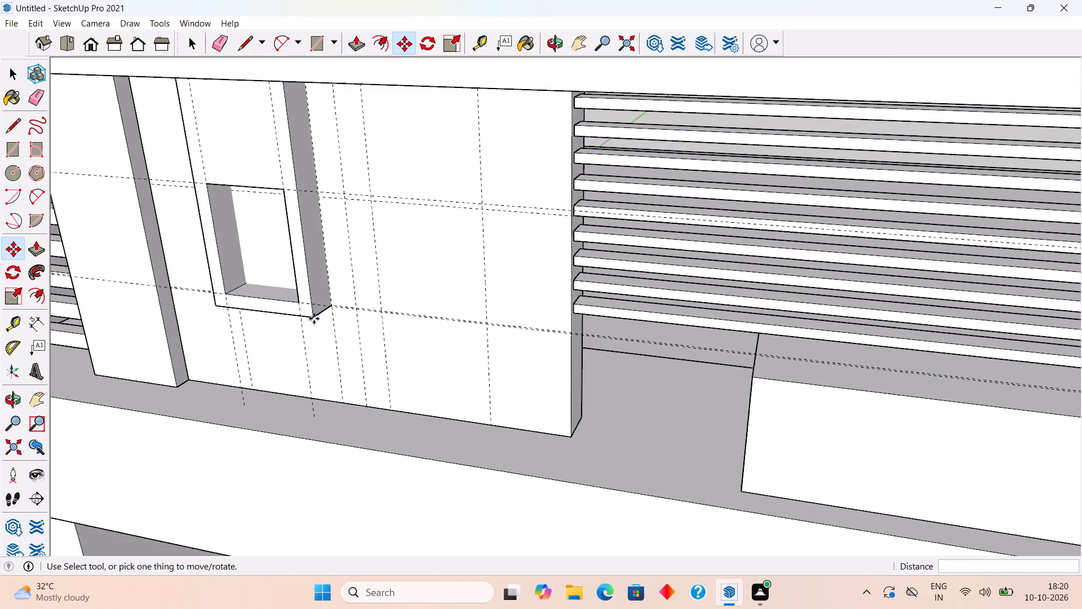
scroll(314, 319, down, 7)
middle_drag(339, 228, 379, 121)
key(space)
Copy the box group about 1' 4 3/4" sideways along the panel, towards the horizontal slats.
middle_drag(530, 105, 549, 129)
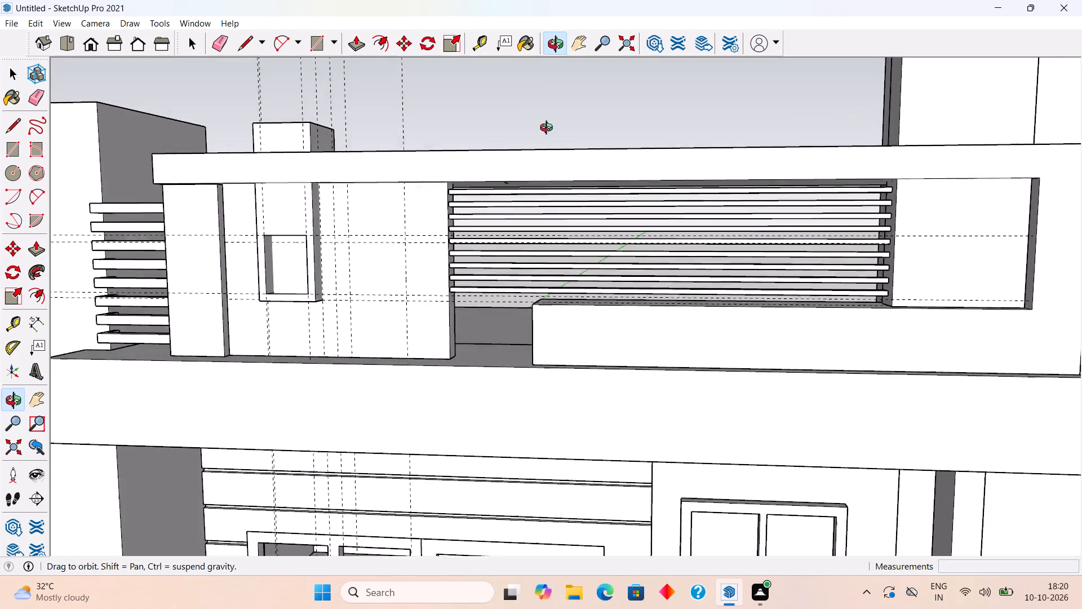
middle_drag(549, 129, 561, 141)
scroll(272, 283, up, 5)
click(312, 197)
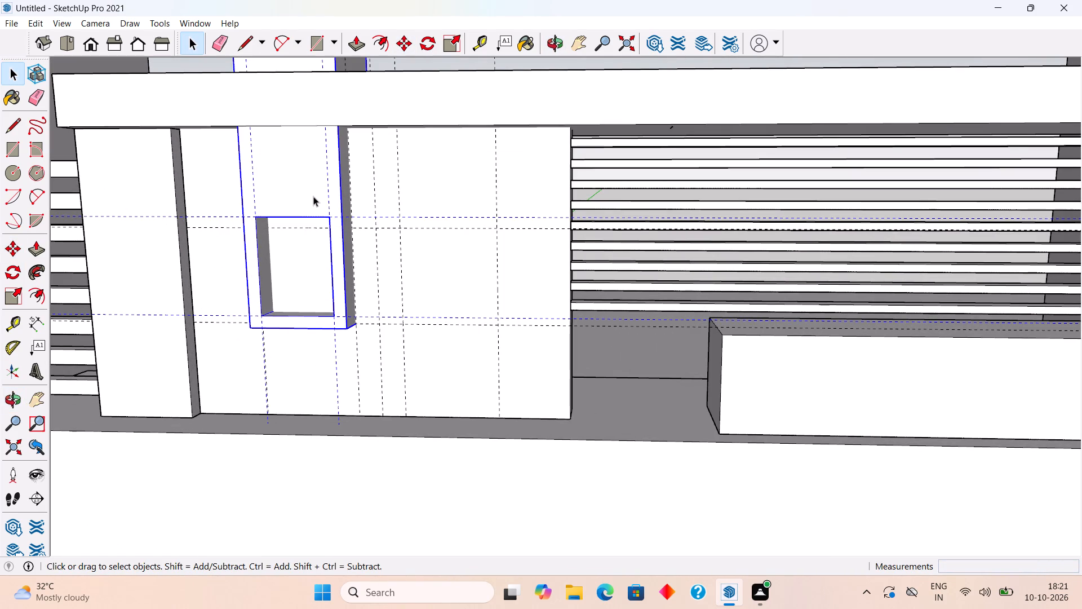
key(m)
click(321, 197)
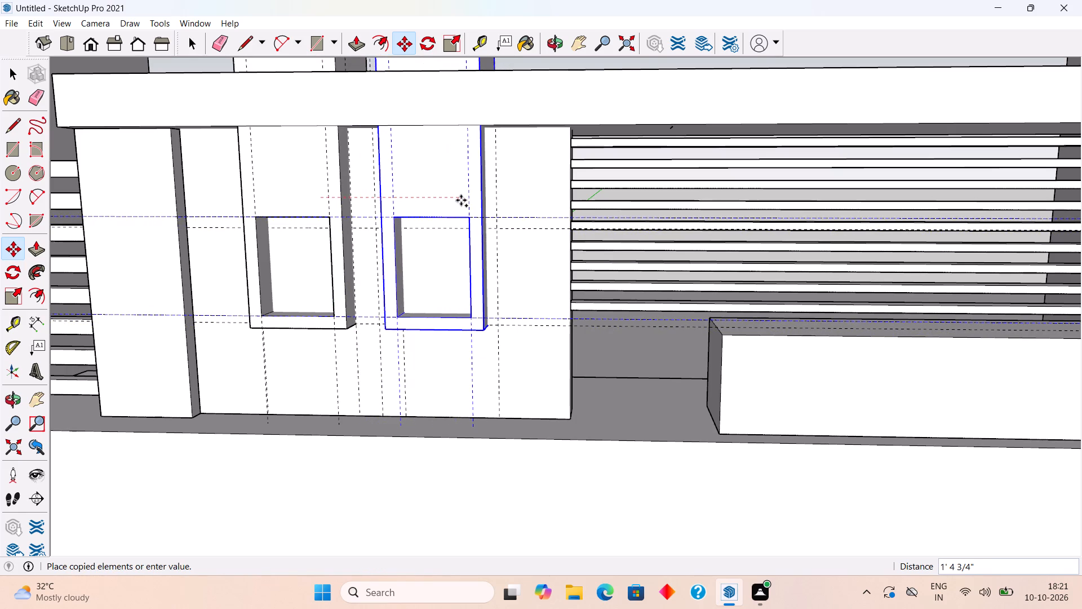
click(461, 200)
Shift the copied box about 1 1/4" sideways so its rear lower corner meets the vertical guide, and deselect it.
middle_drag(489, 273, 278, 295)
scroll(456, 334, up, 14)
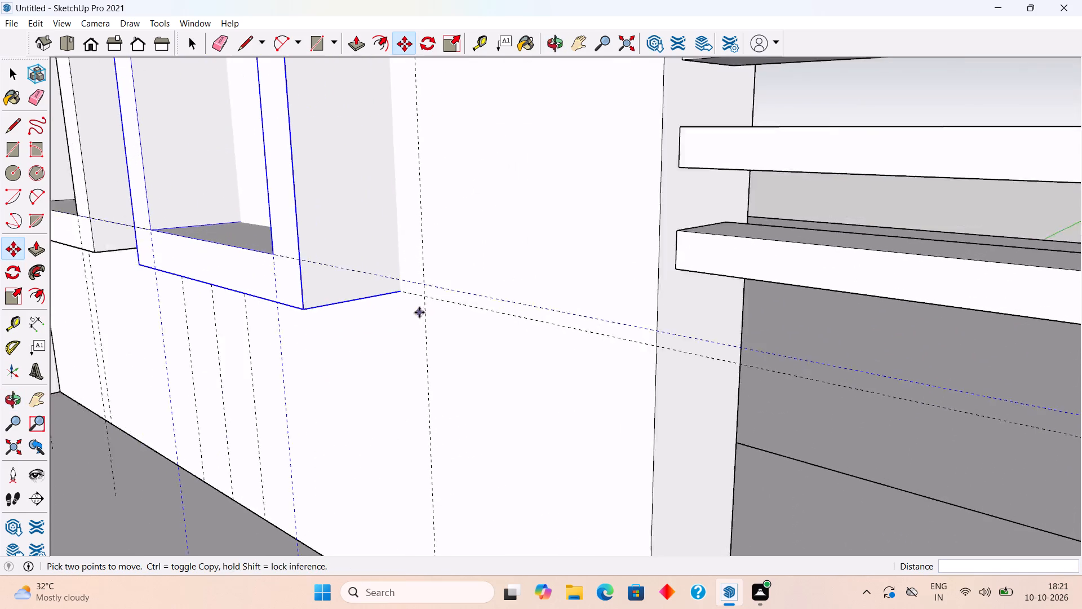
scroll(419, 312, up, 2)
click(396, 290)
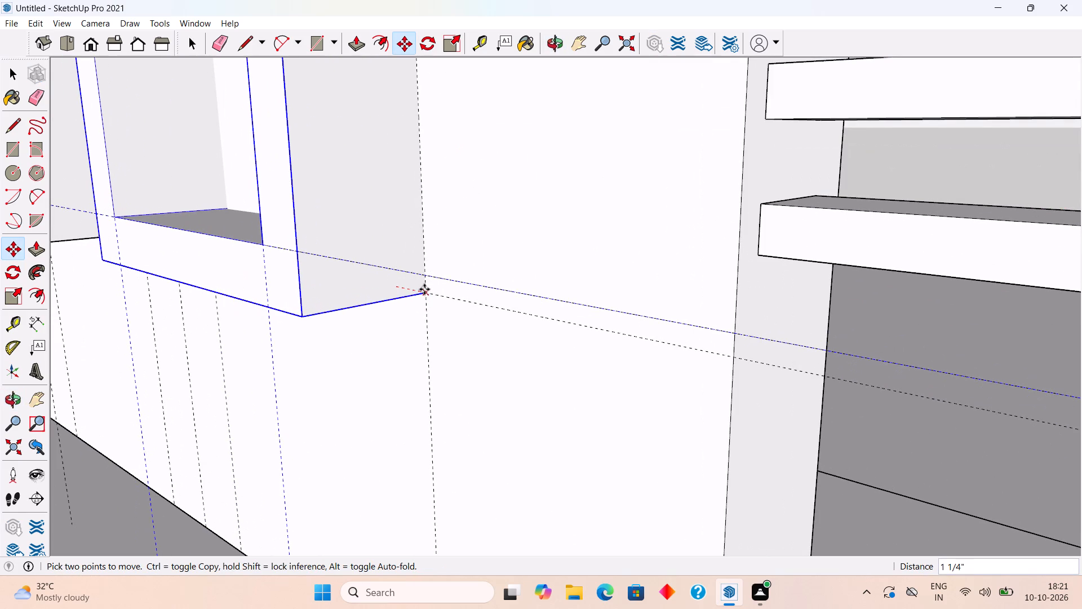
click(425, 289)
key(space)
scroll(425, 289, down, 19)
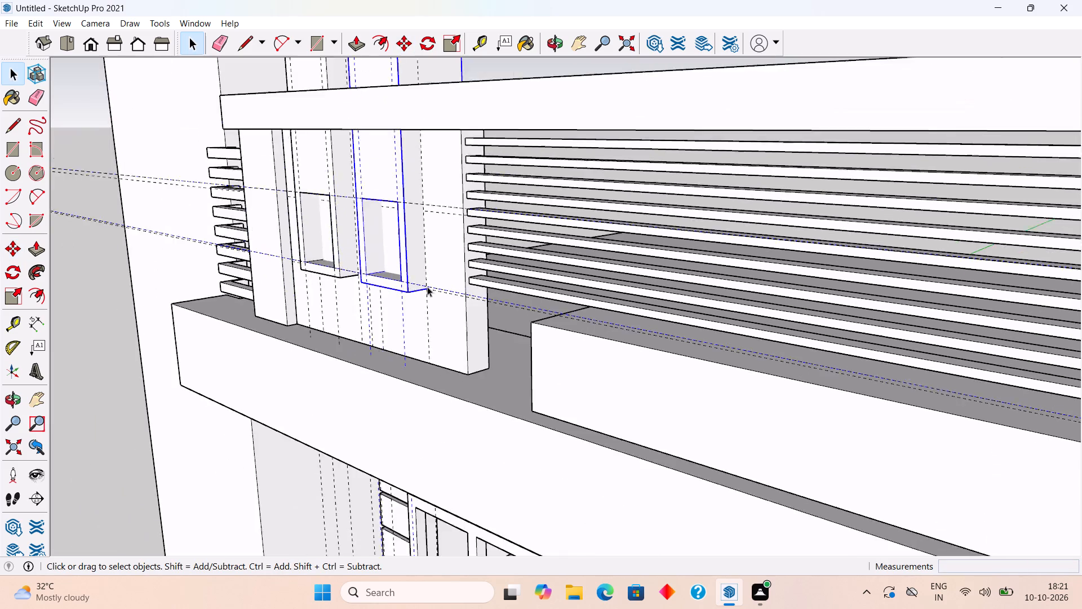
scroll(427, 286, down, 7)
click(515, 142)
Draw a line along the bottom back edge of the original box's opening, from corner to corner.
middle_drag(351, 304, 606, 321)
scroll(611, 288, down, 1)
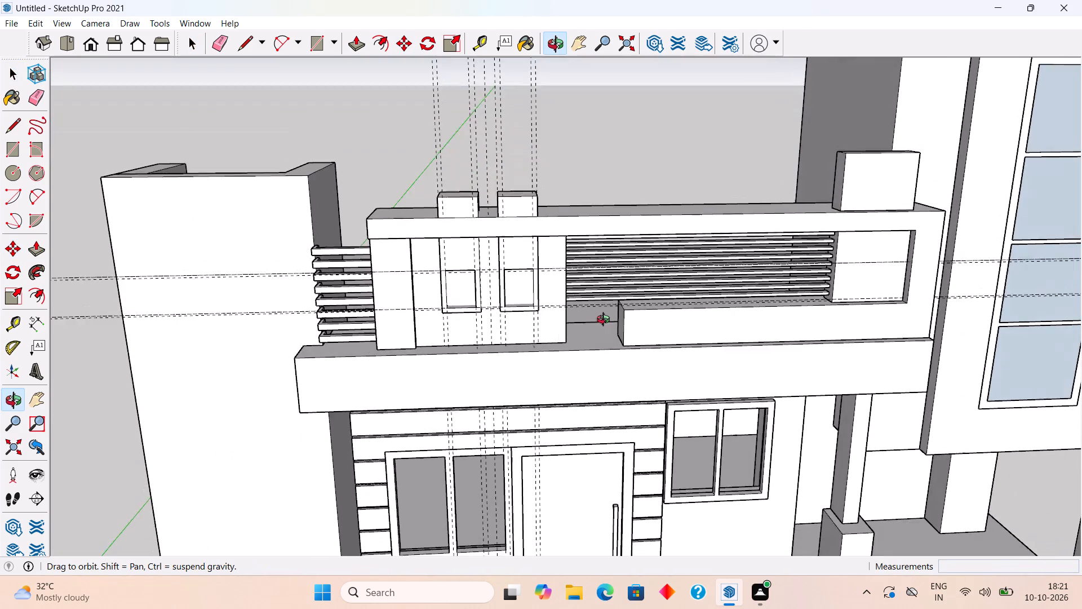
middle_drag(606, 321, 605, 323)
scroll(566, 308, up, 1)
scroll(476, 298, up, 6)
middle_drag(473, 298, 509, 228)
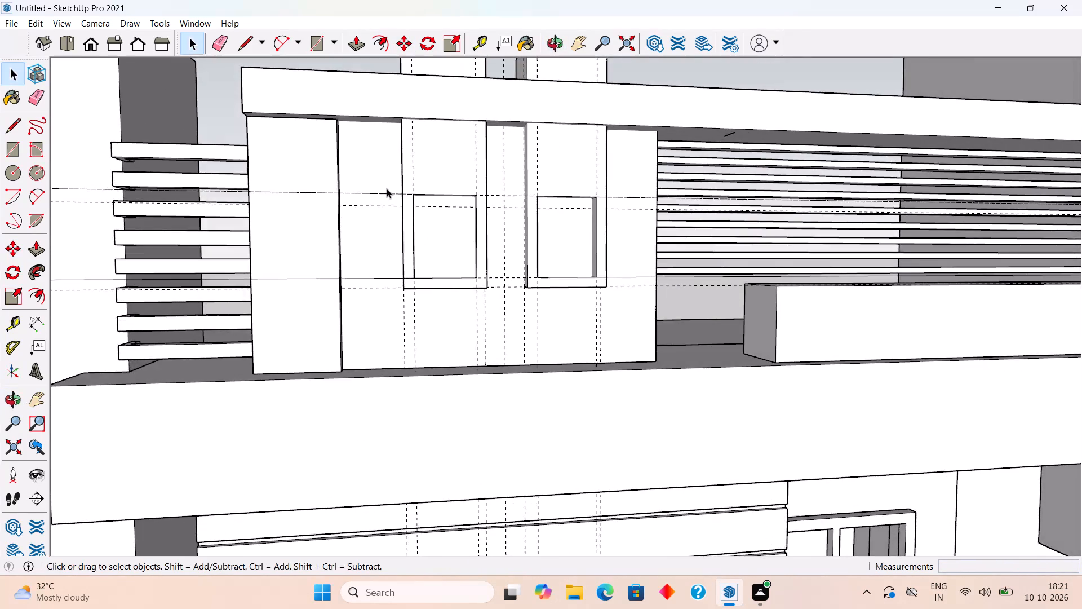
scroll(387, 188, up, 9)
middle_drag(455, 303, 416, 366)
scroll(416, 369, up, 2)
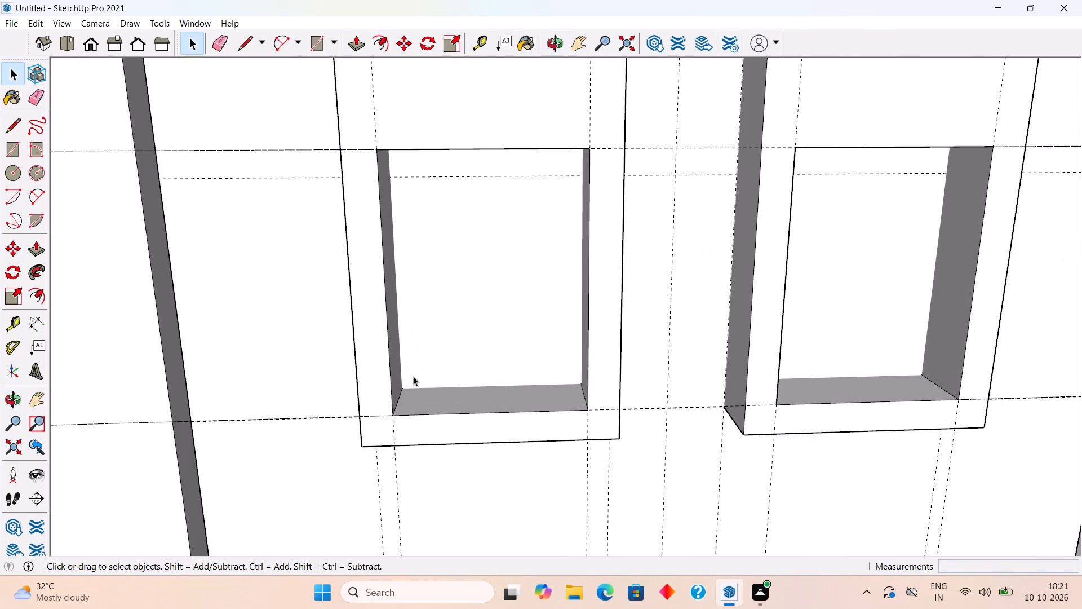
middle_drag(413, 376, 432, 423)
scroll(495, 427, up, 4)
middle_drag(606, 395, 633, 395)
key(l)
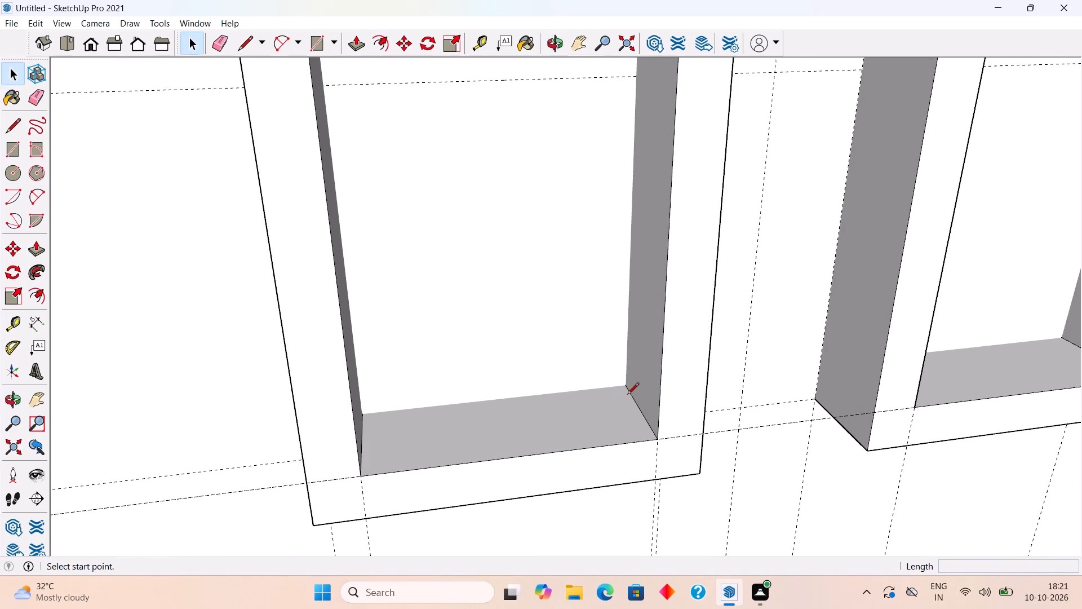
click(362, 413)
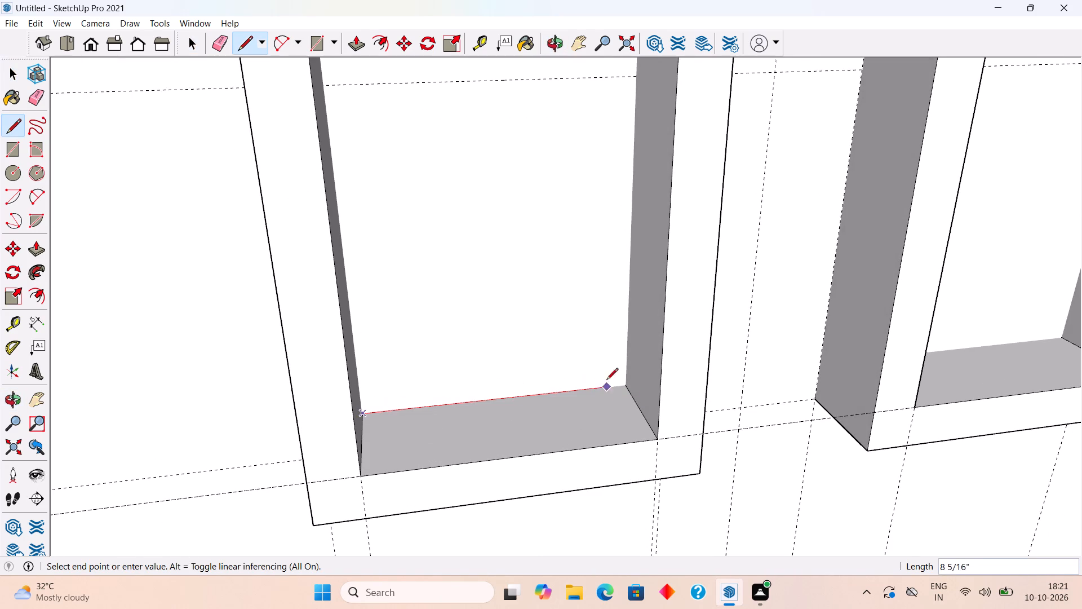
click(627, 378)
Close the outline at the opening's back with a 1' side line, a 9" top line and the opposite side line.
scroll(649, 273, down, 9)
middle_drag(618, 255, 614, 237)
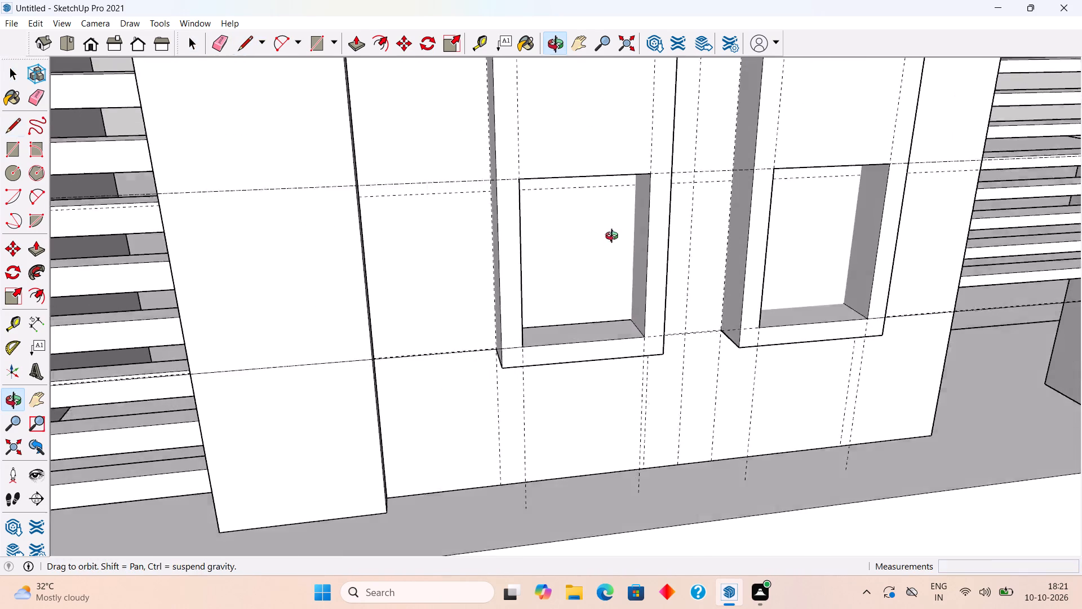
middle_drag(614, 237, 595, 90)
scroll(655, 181, up, 5)
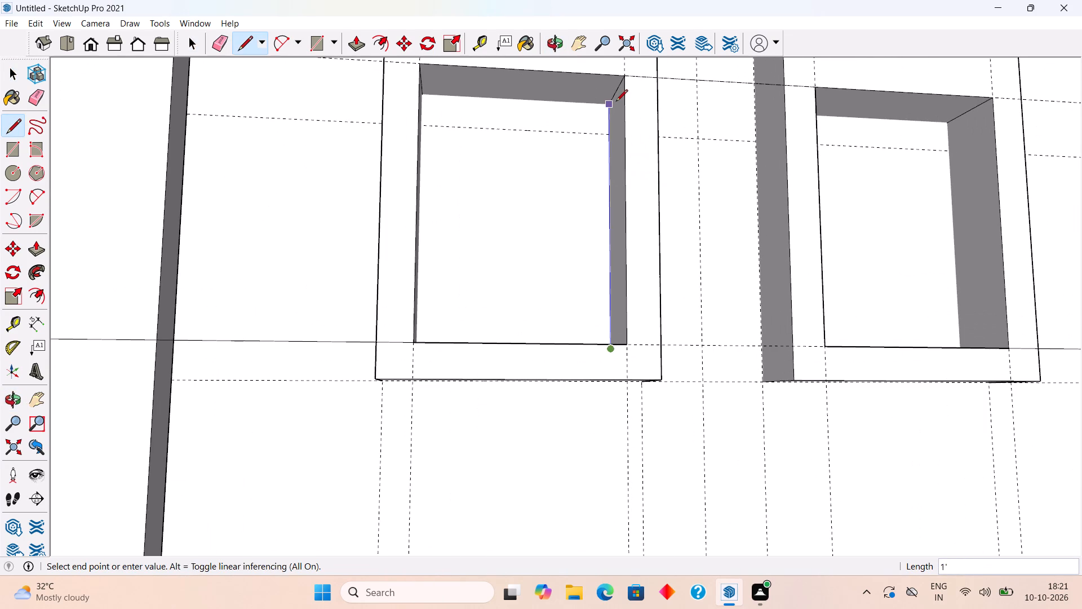
click(616, 102)
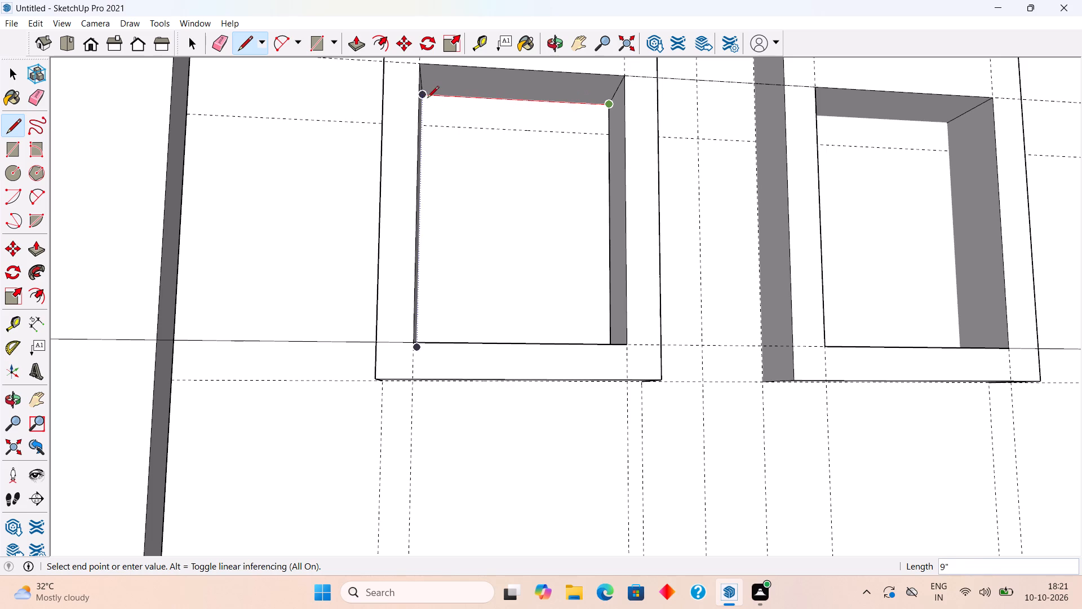
click(427, 99)
middle_drag(419, 126, 362, 280)
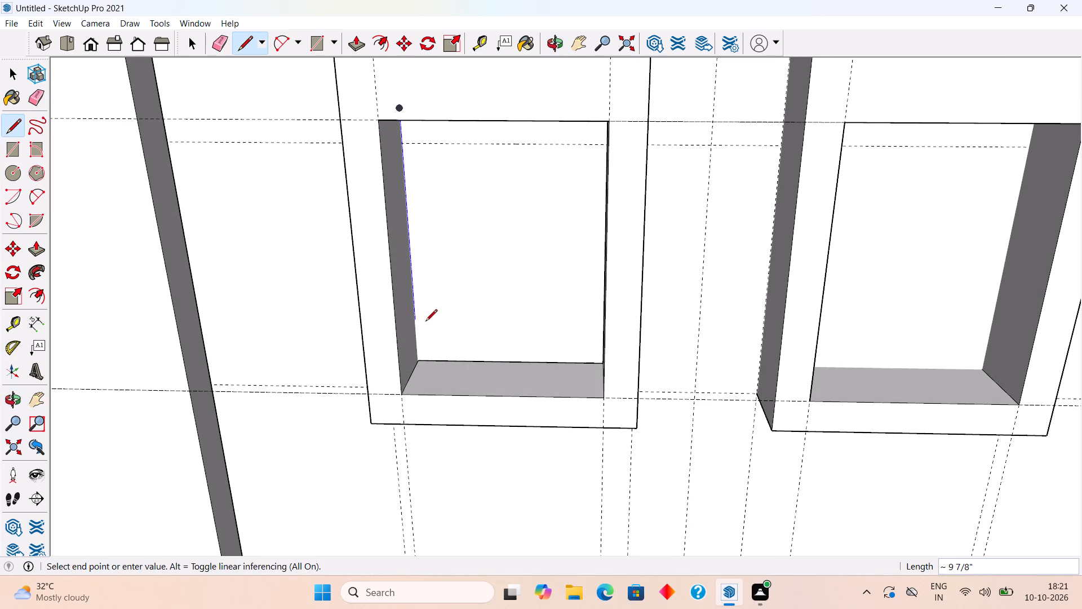
click(417, 359)
key(space)
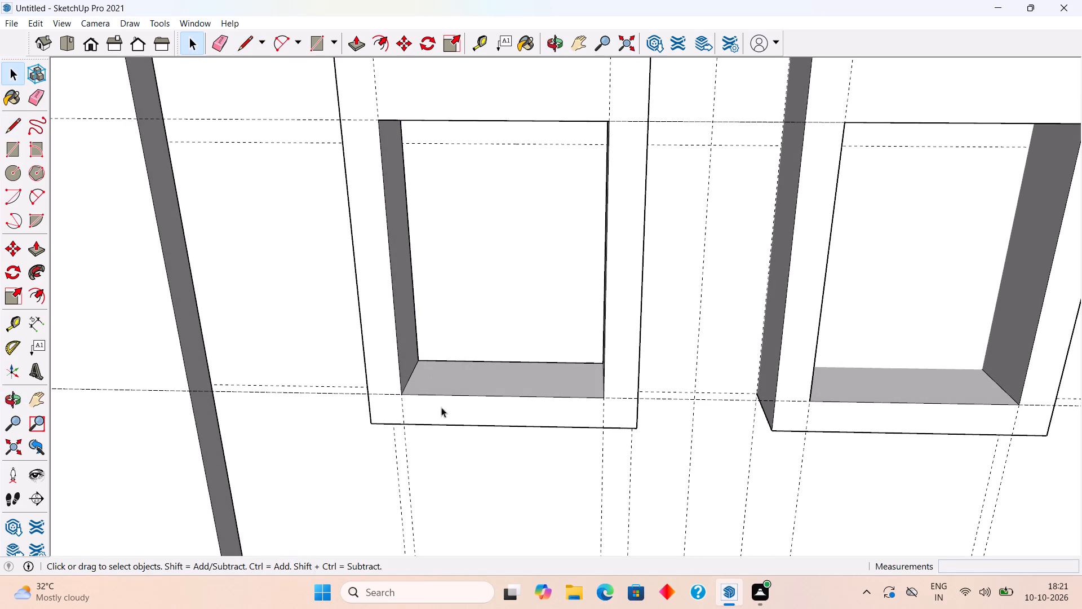
Draw a line along the original box's rear bottom edge against the panel, from corner to corner.
middle_drag(480, 304, 480, 32)
middle_drag(434, 294, 440, 214)
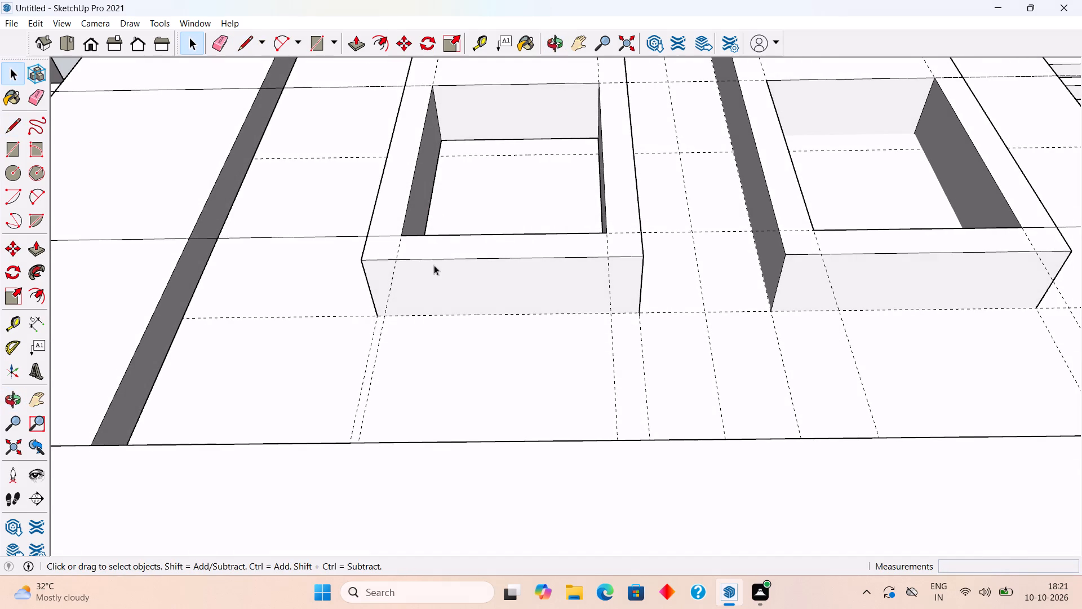
key(l)
drag(378, 315, 397, 314)
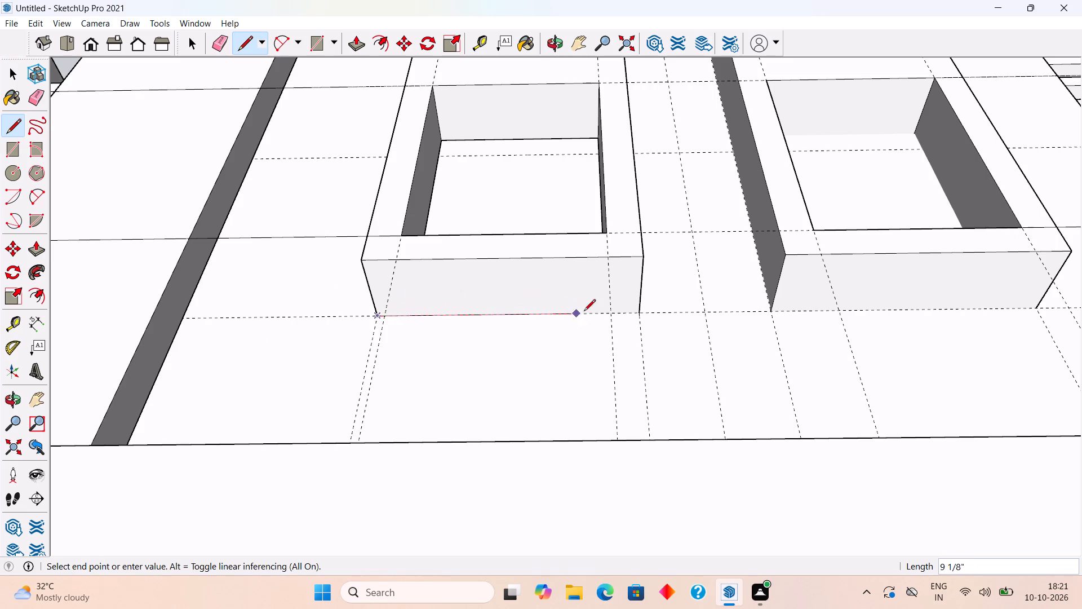
click(638, 311)
middle_drag(500, 330, 330, 359)
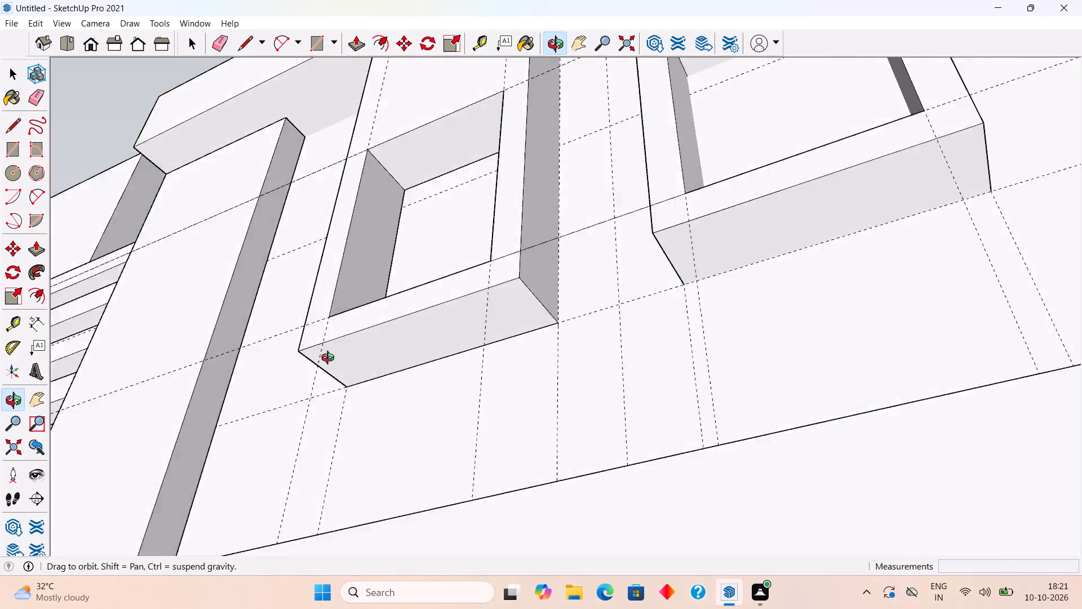
middle_drag(330, 359, 221, 387)
scroll(432, 404, down, 4)
scroll(500, 109, up, 3)
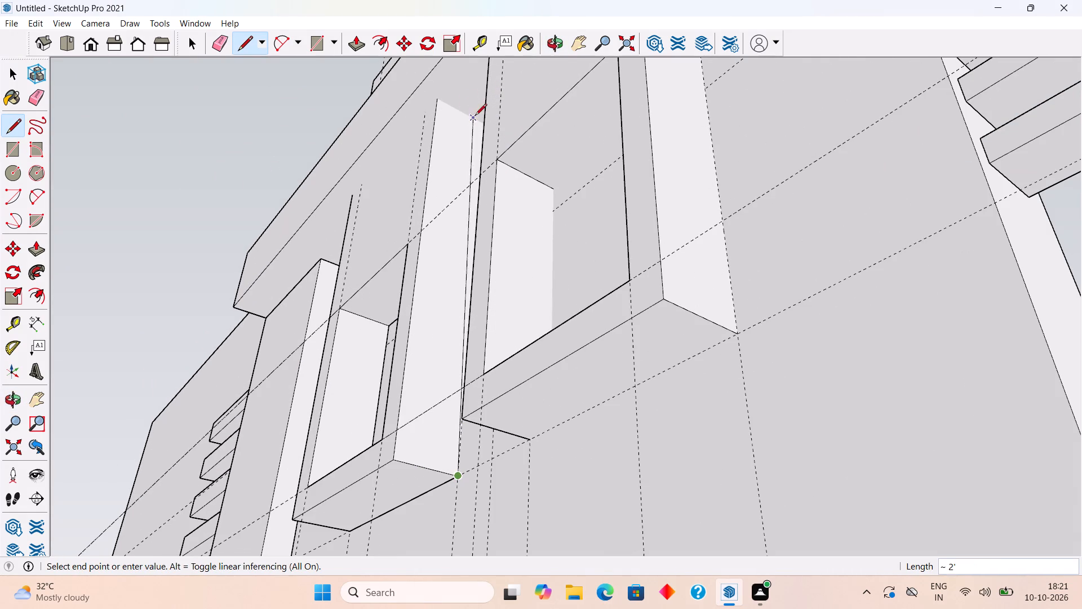
key(space)
Trace the original box's rear side edge up to the canopy, its top side edge, and its front edge along the canopy's underside.
middle_drag(478, 172, 519, 218)
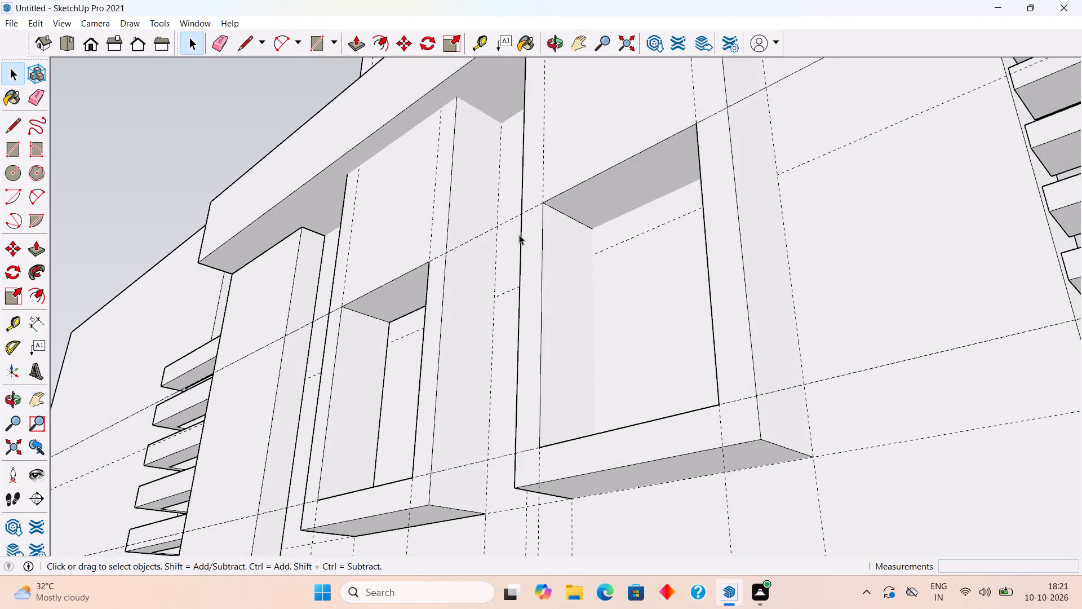
middle_drag(506, 239, 520, 255)
key(l)
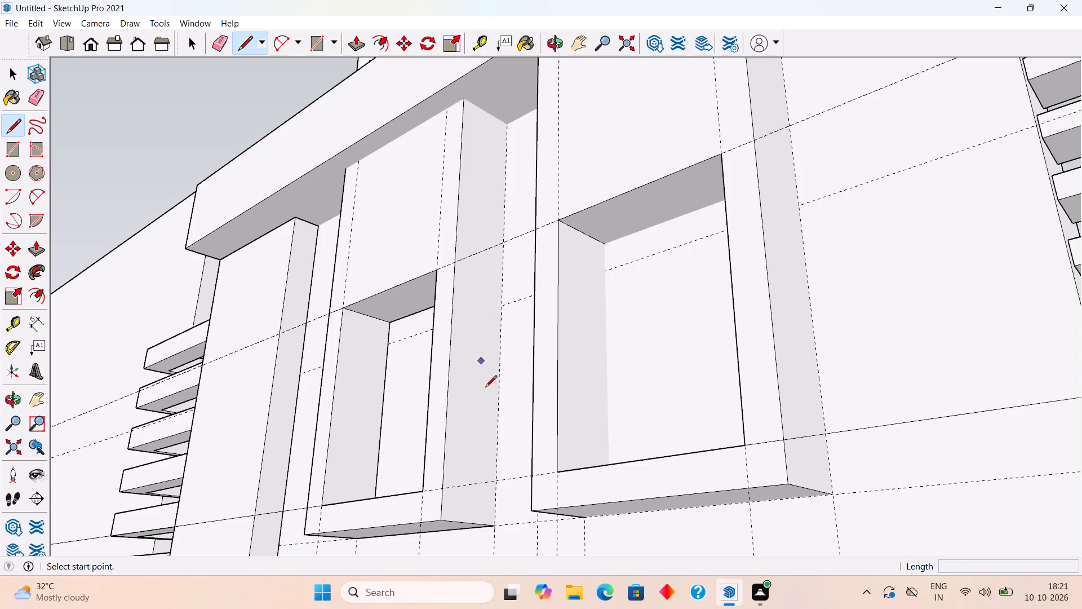
click(501, 524)
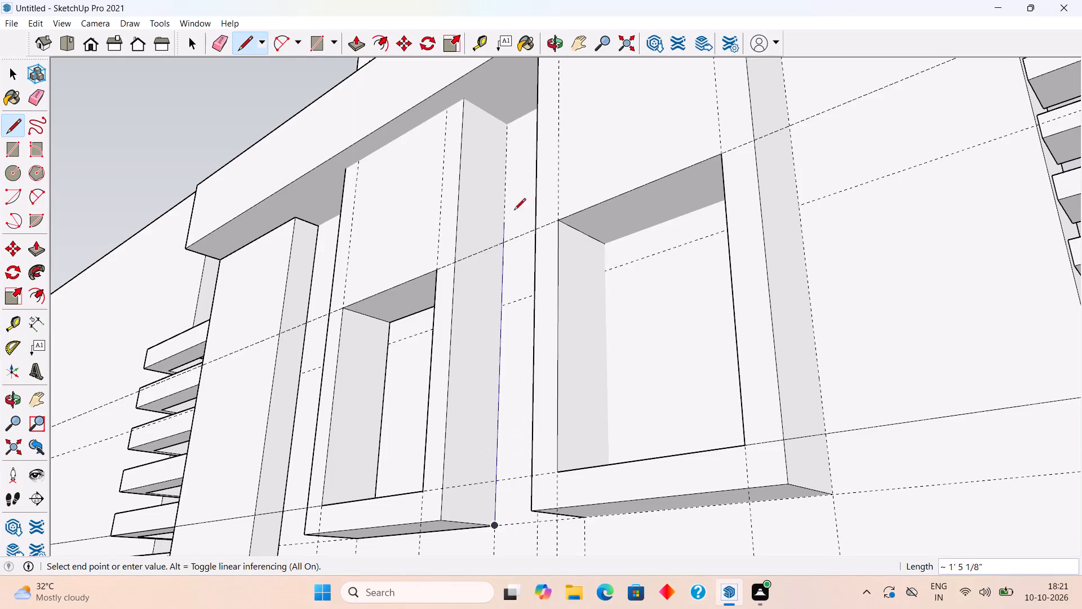
click(505, 119)
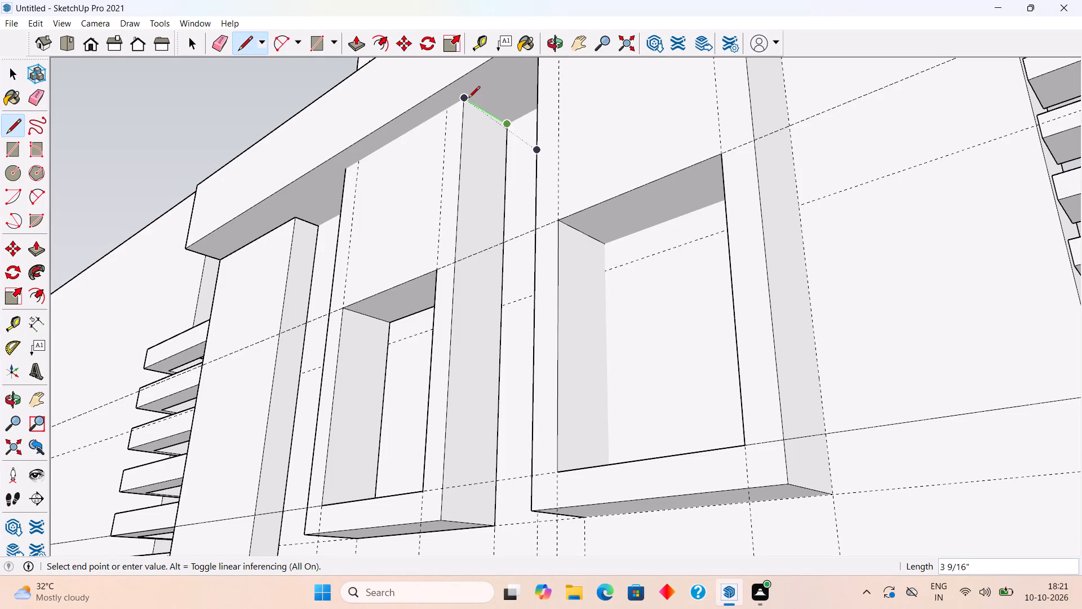
click(468, 99)
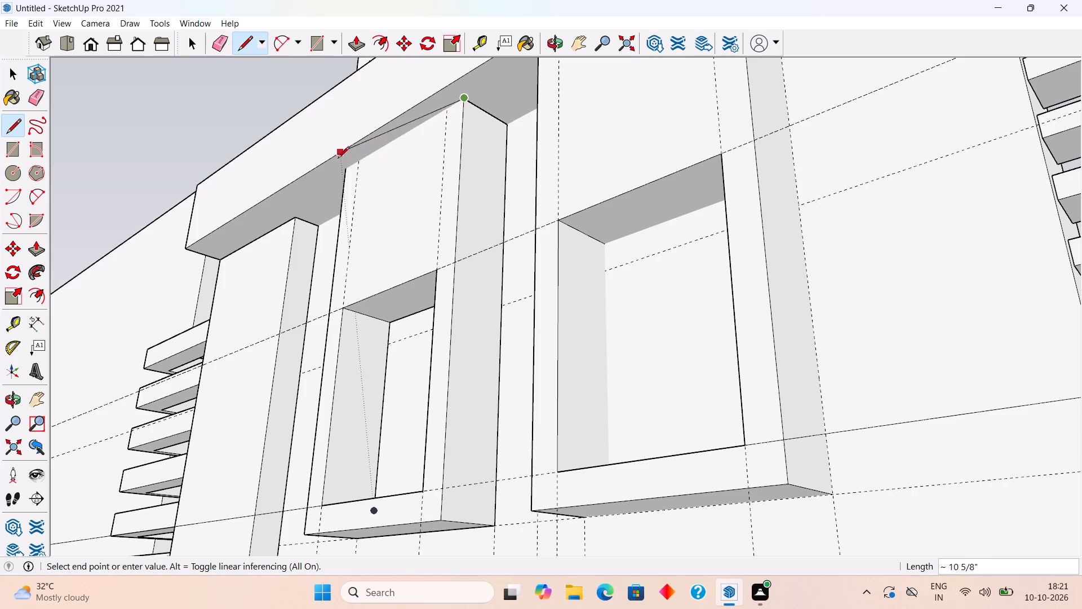
click(347, 171)
Complete the original box's outline with the other top side edge and a 2' line down its rear side edge.
middle_drag(397, 179, 657, 214)
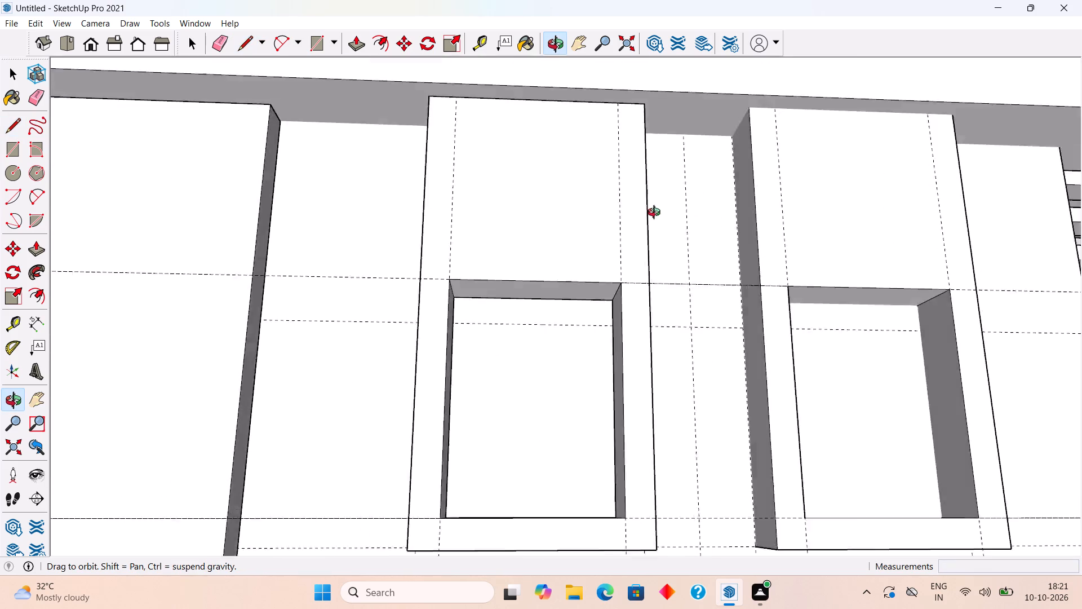
middle_drag(657, 214, 844, 275)
click(553, 138)
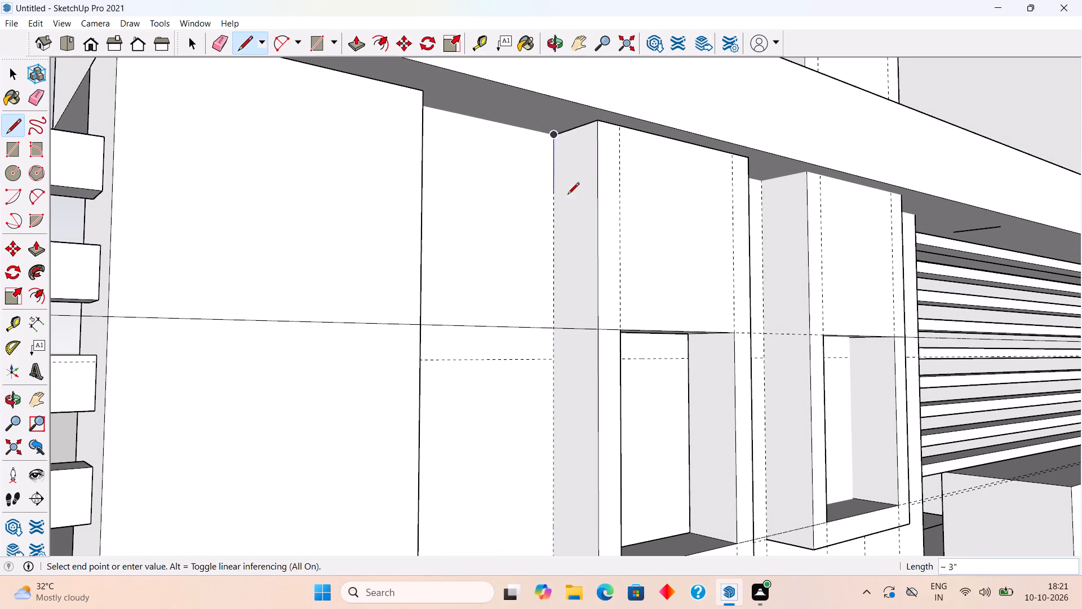
scroll(570, 206, down, 5)
scroll(560, 433, up, 2)
click(565, 452)
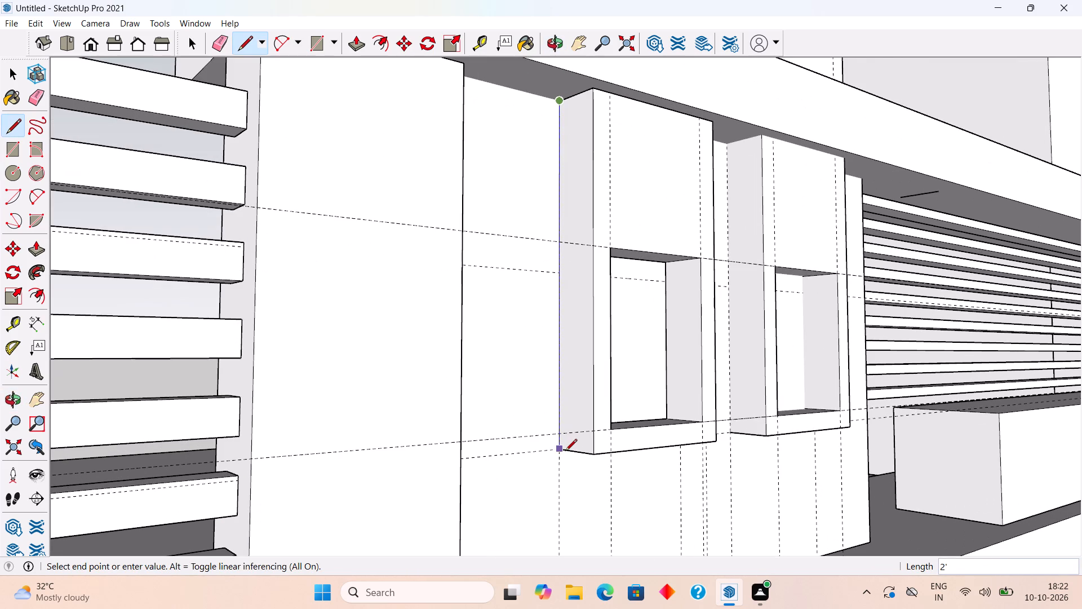
key(space)
Draw a line along the front edge where the original box rises from the canopy's top face.
middle_drag(728, 373, 503, 402)
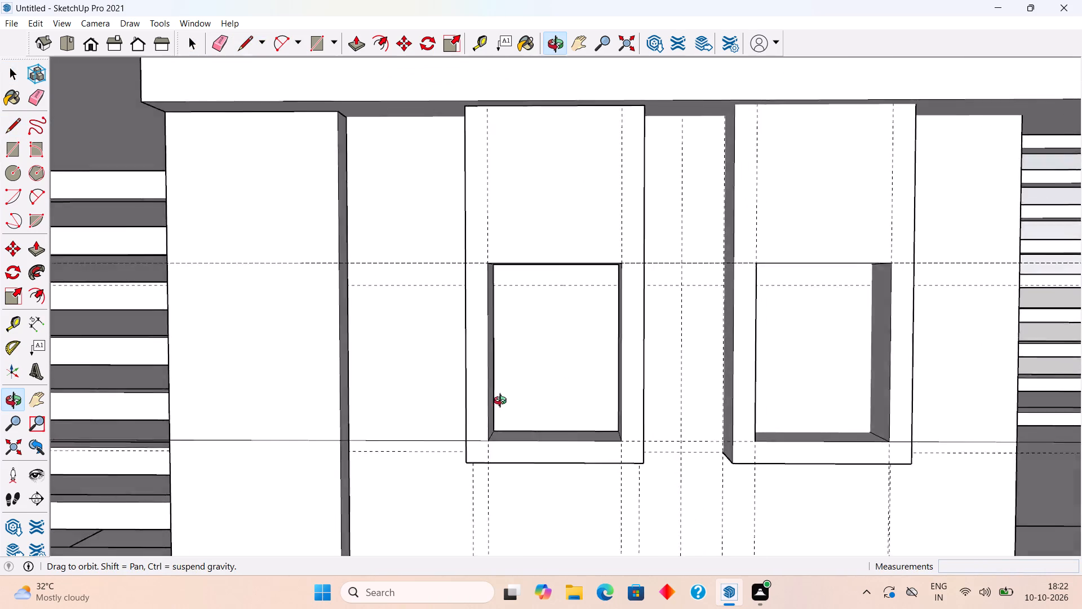
middle_drag(503, 402, 478, 416)
scroll(481, 414, down, 3)
middle_drag(483, 312, 530, 566)
scroll(560, 306, up, 2)
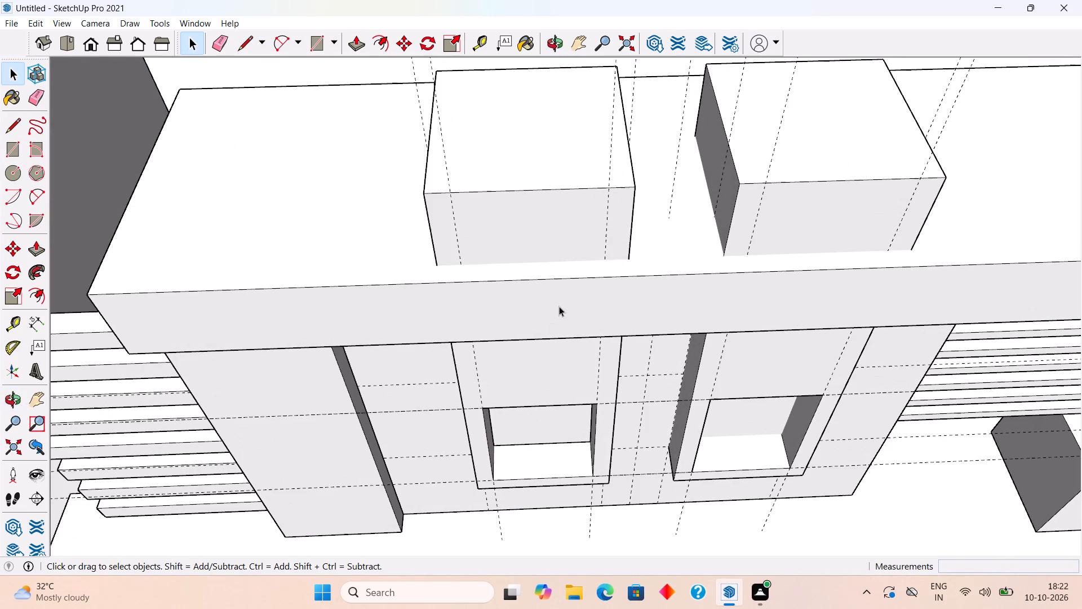
key(l)
click(437, 264)
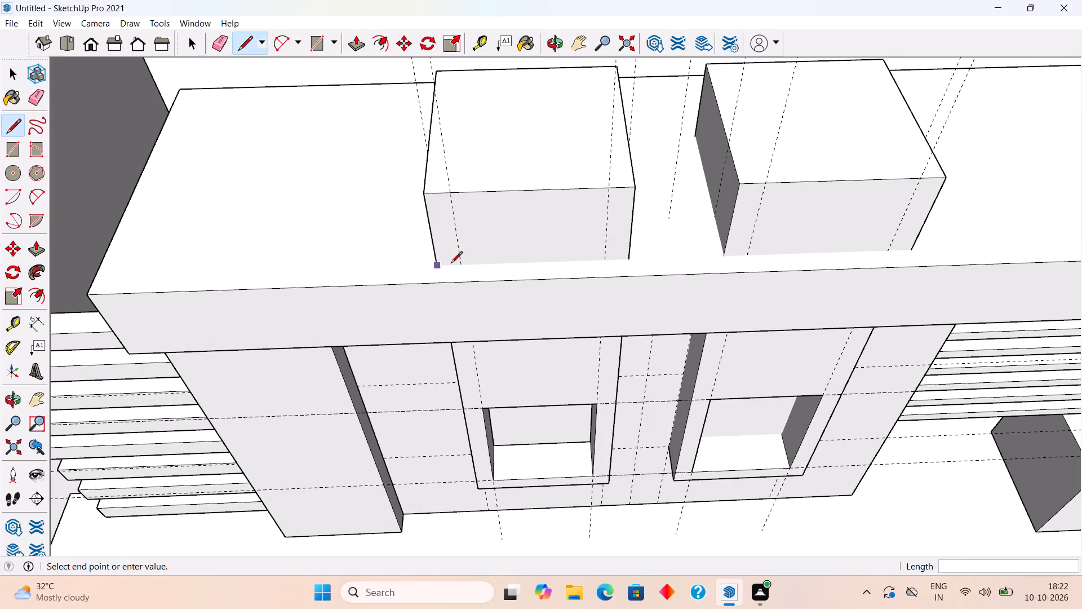
click(628, 264)
key(space)
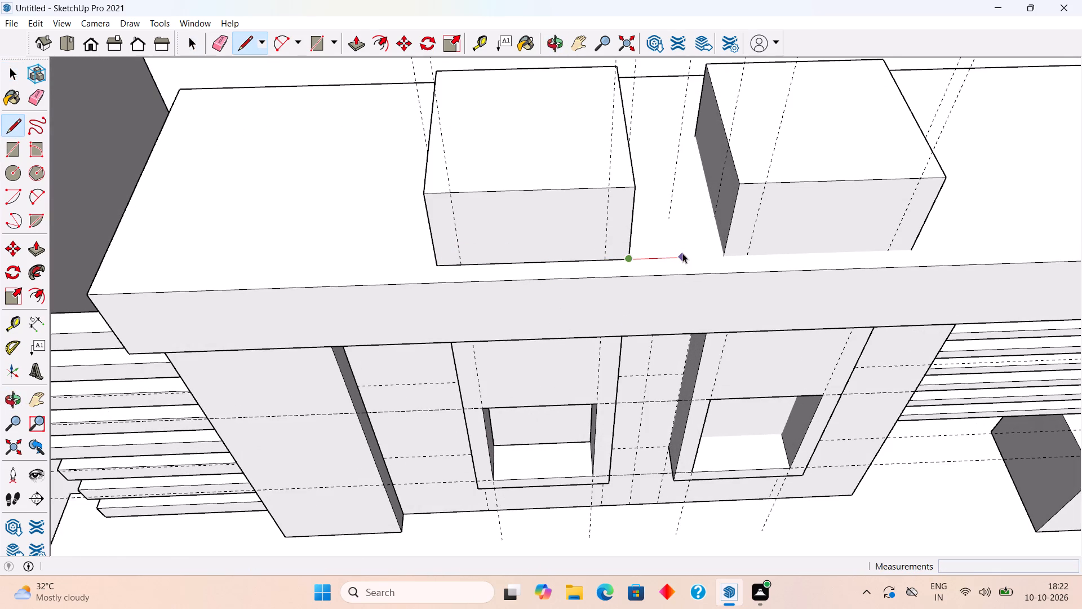
Draw a 1' line along the original box's side where it meets the canopy's top face, on the side facing the copy.
middle_drag(648, 236, 503, 204)
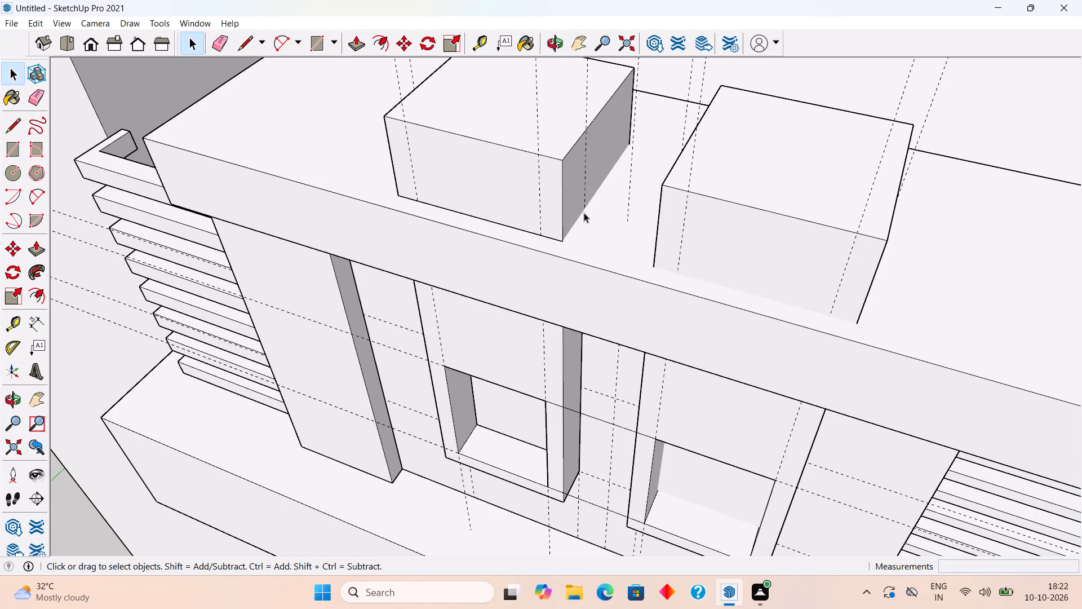
key(l)
click(560, 241)
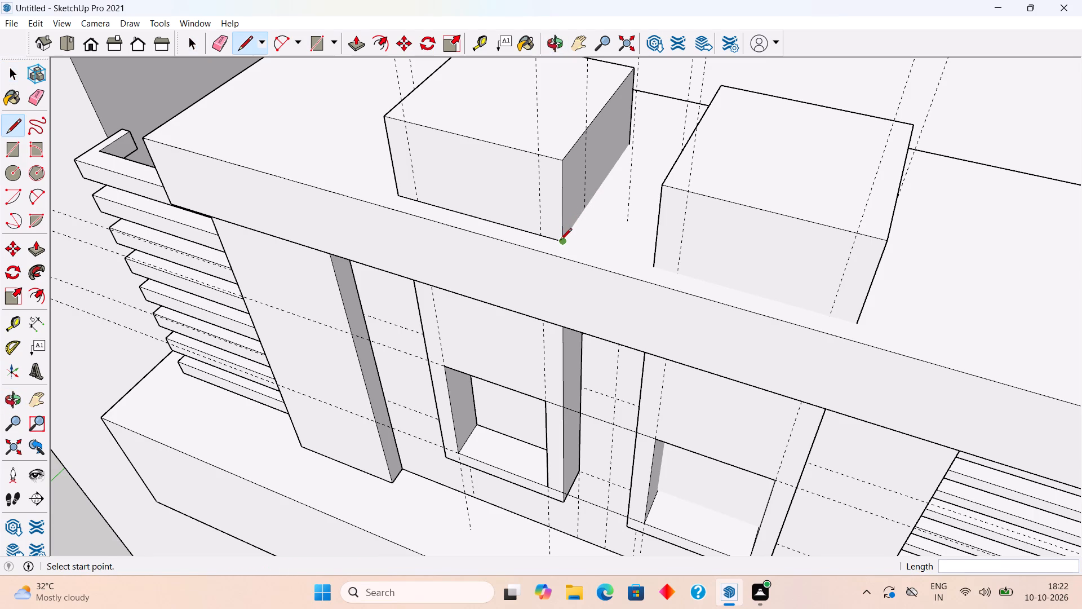
scroll(626, 144, up, 10)
click(637, 141)
scroll(631, 147, down, 4)
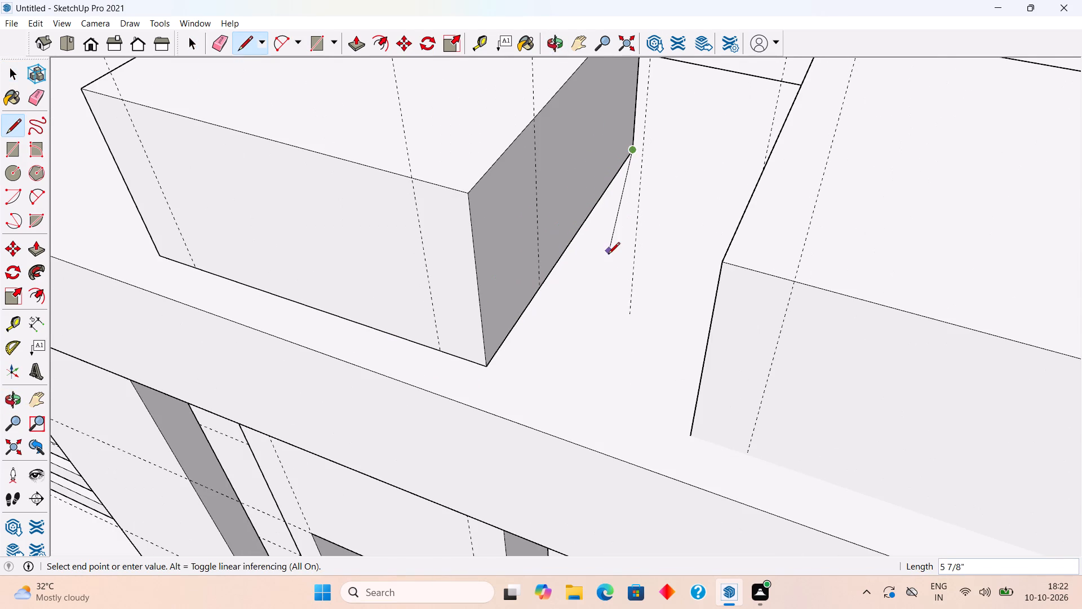
key(space)
Draw a 1' line along the front edge where the copied box rises from the canopy's top face.
scroll(612, 212, down, 5)
middle_drag(711, 342, 740, 266)
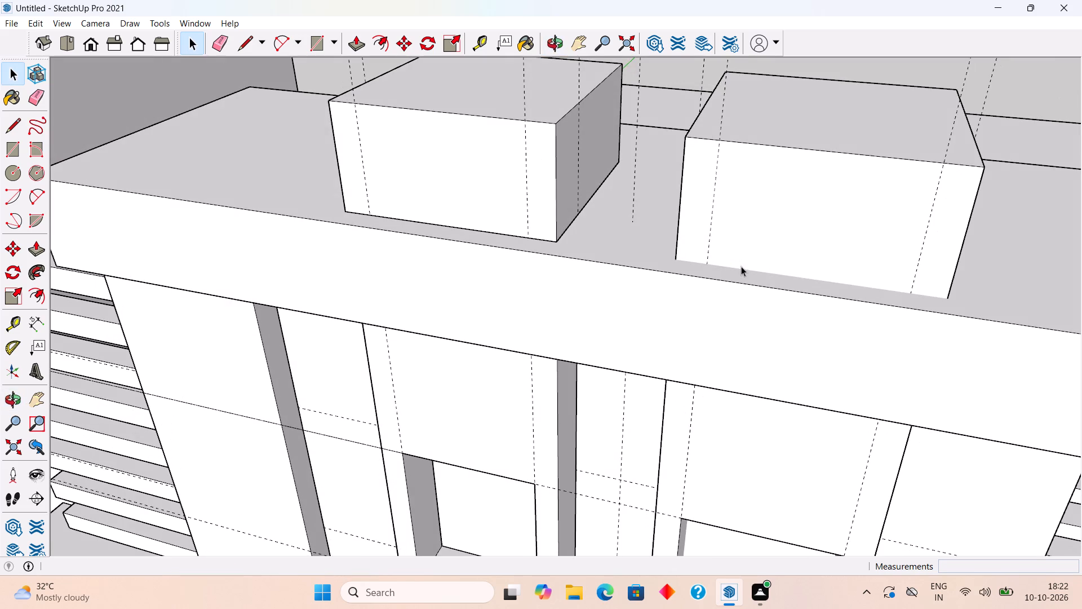
key(l)
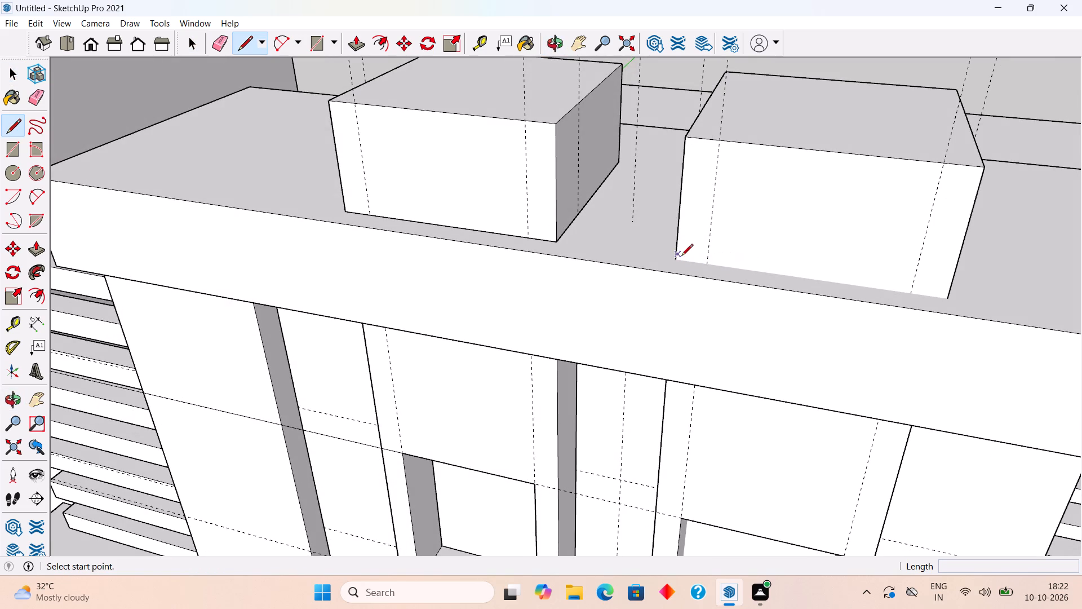
click(674, 259)
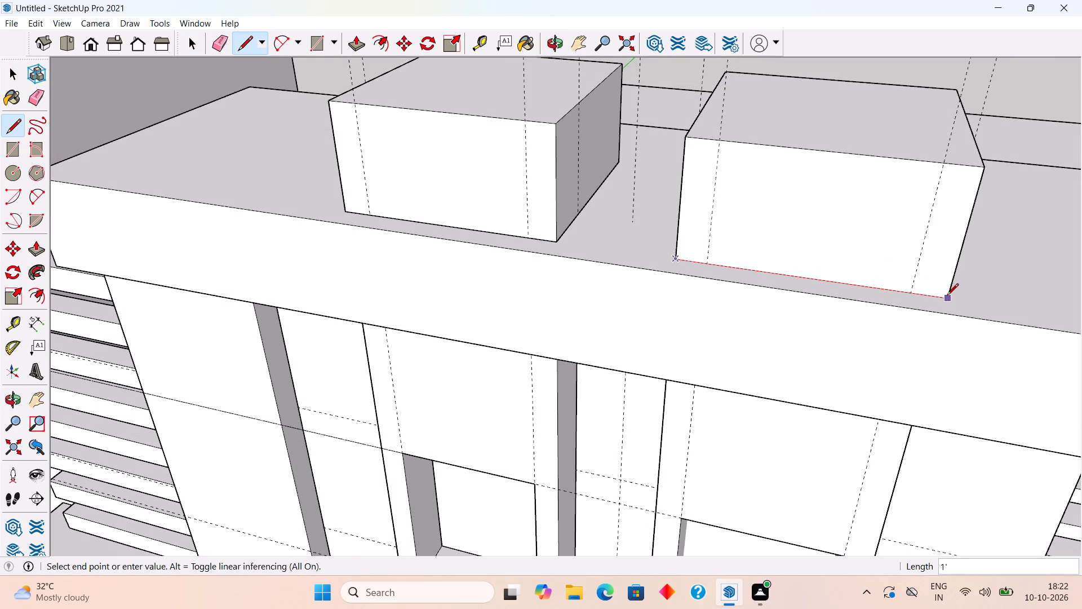
click(948, 297)
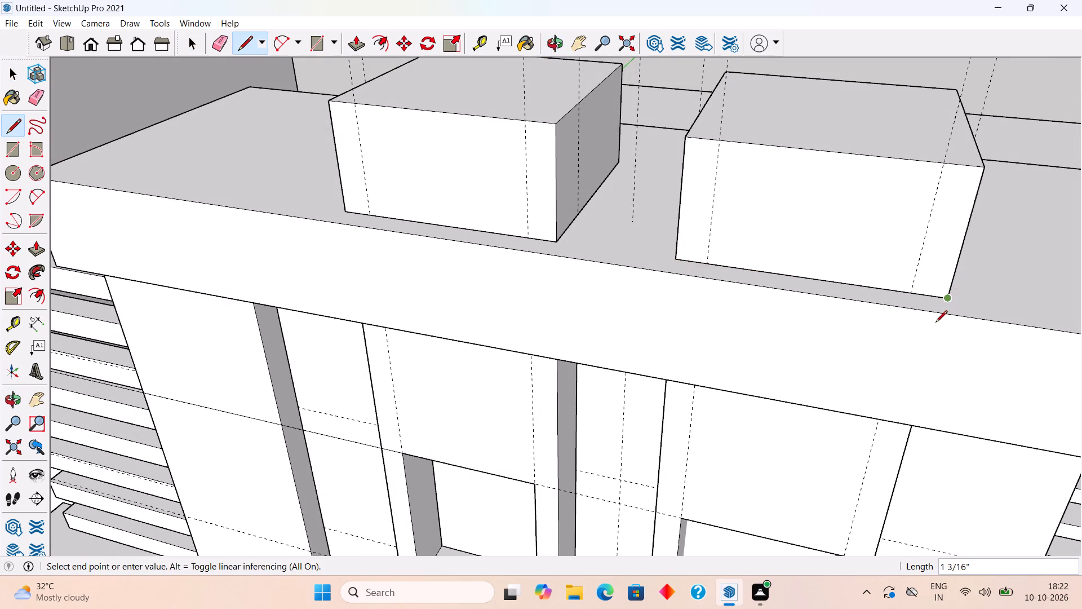
key(space)
Outline the back of the copied box's opening with a 9" top line and a side line down to the bottom corner.
middle_drag(924, 328, 917, 173)
scroll(911, 222, down, 8)
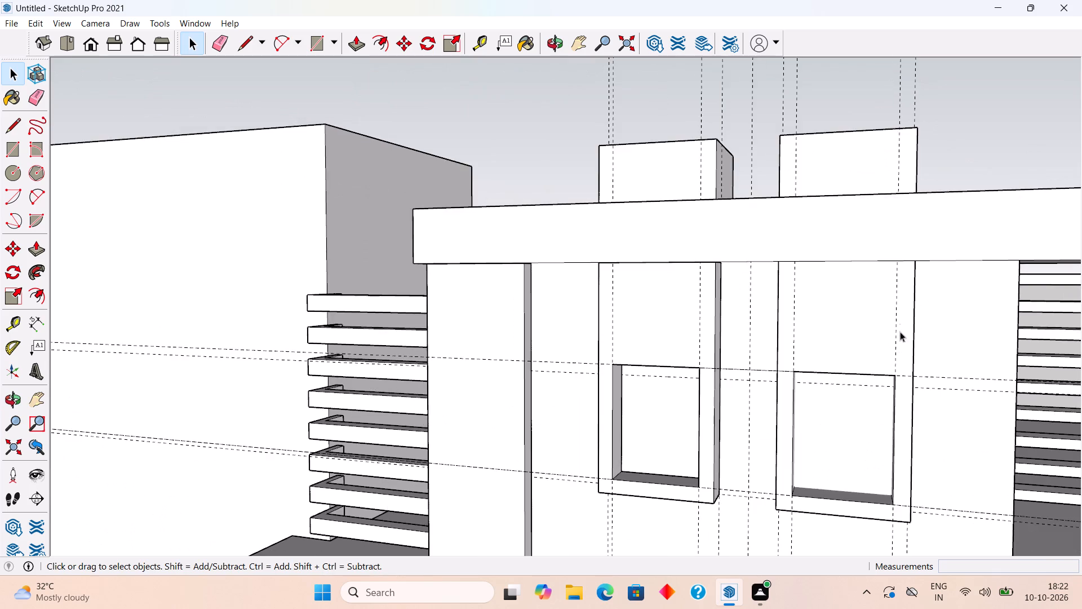
middle_drag(894, 348, 911, 228)
scroll(916, 230, up, 1)
scroll(852, 314, up, 4)
middle_drag(853, 328, 806, 295)
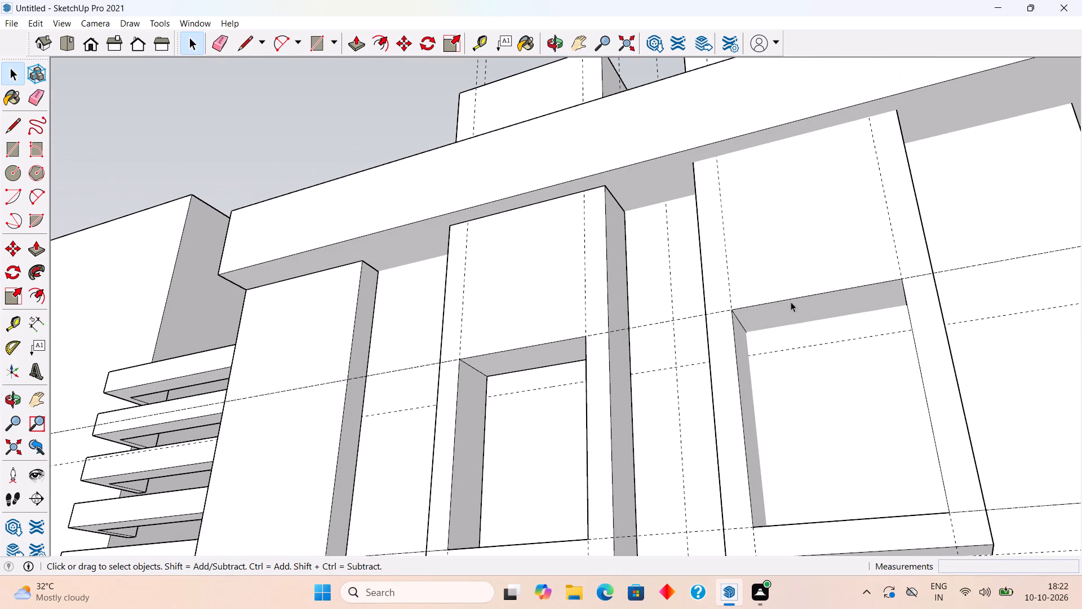
key(l)
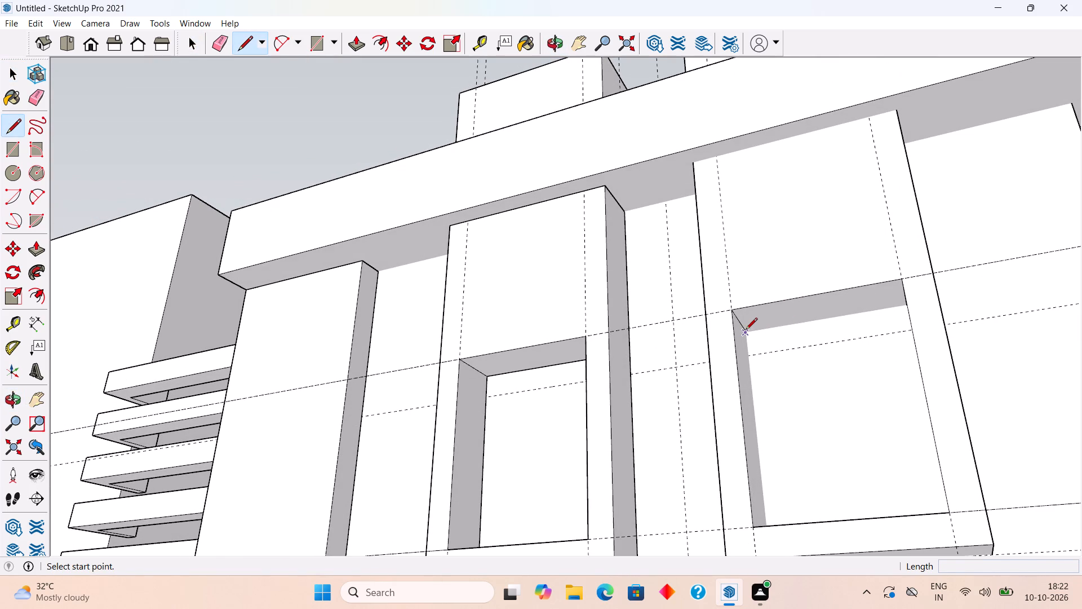
click(746, 330)
middle_drag(806, 333, 950, 340)
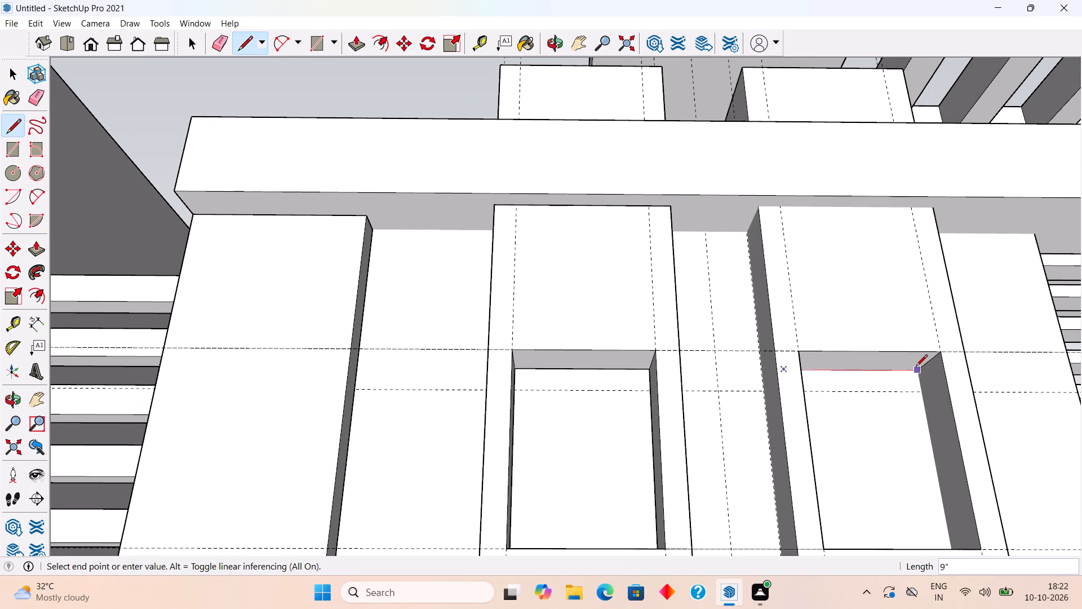
click(916, 367)
scroll(921, 407, down, 6)
middle_drag(926, 415, 930, 499)
scroll(931, 499, up, 6)
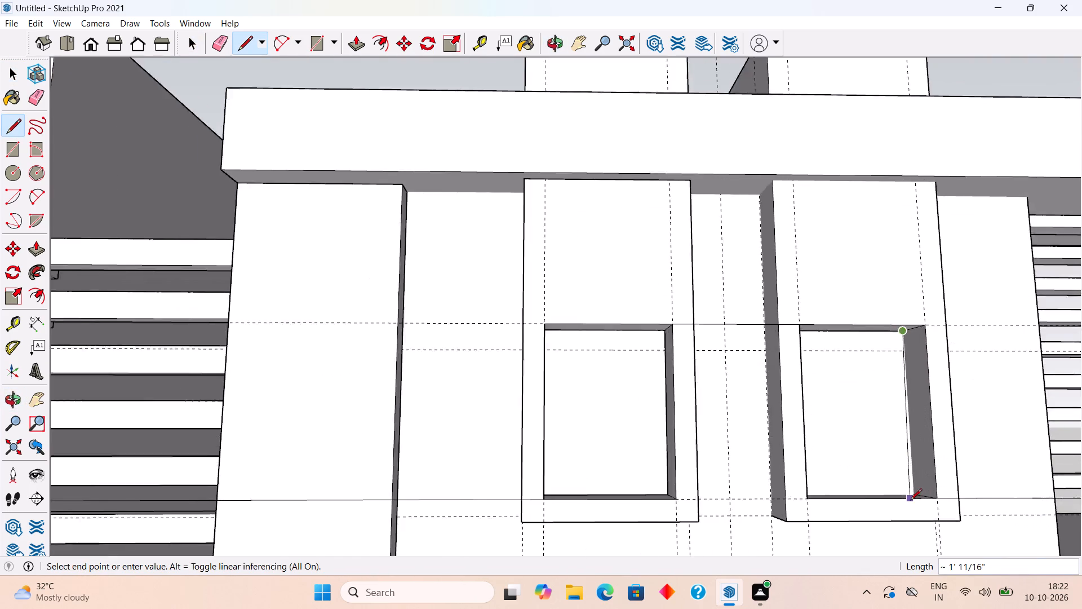
scroll(910, 501, up, 10)
click(914, 488)
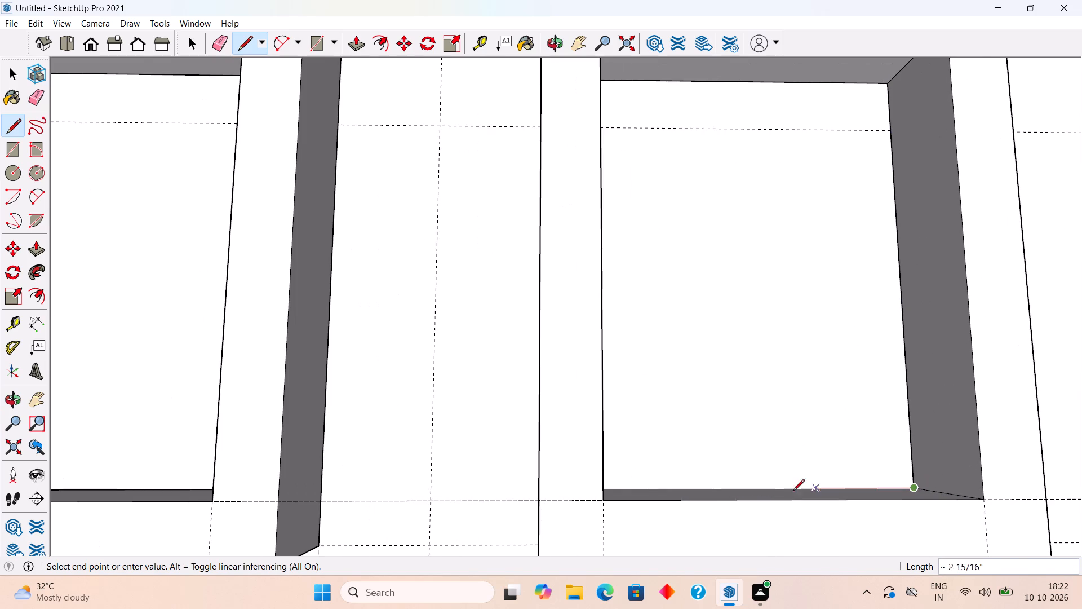
Close the outline at the back of the copied box's opening with a 9" bottom line and a 1' side line.
middle_drag(673, 480, 557, 484)
scroll(565, 484, up, 4)
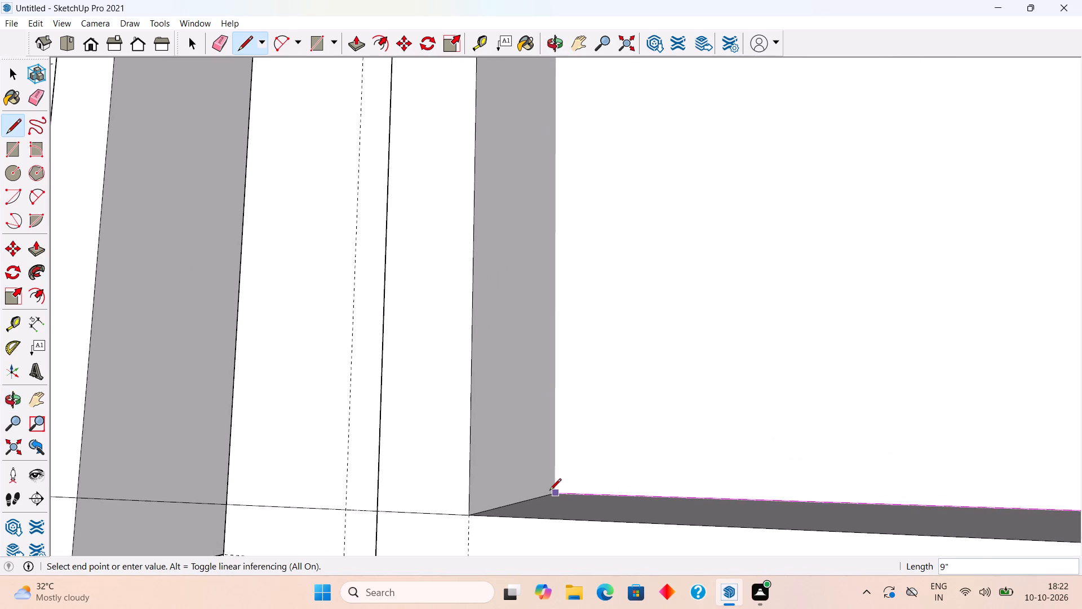
click(552, 492)
scroll(555, 490, down, 11)
scroll(577, 305, up, 2)
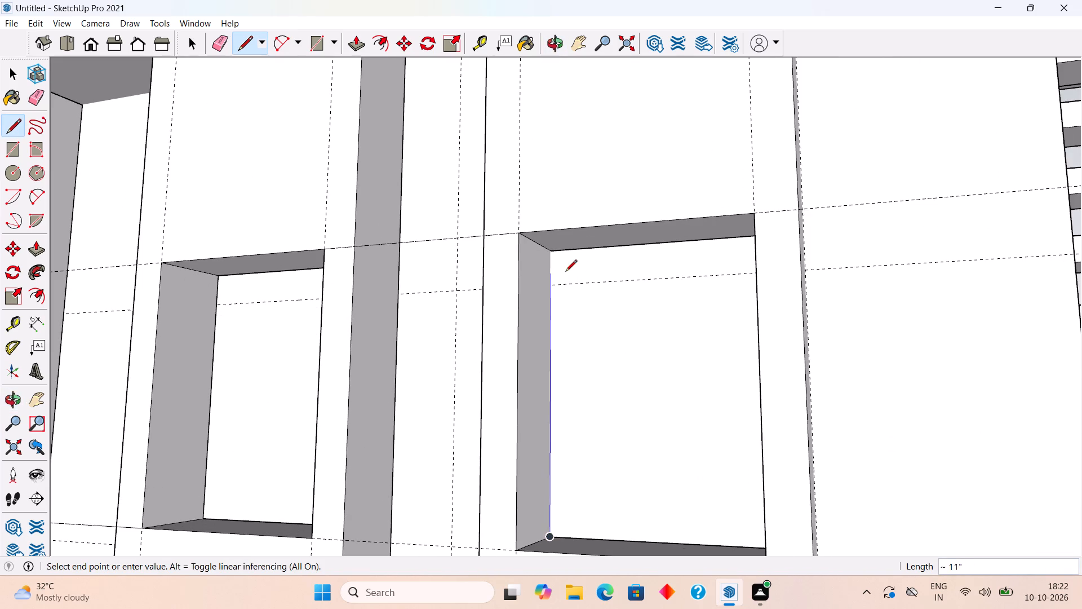
click(557, 250)
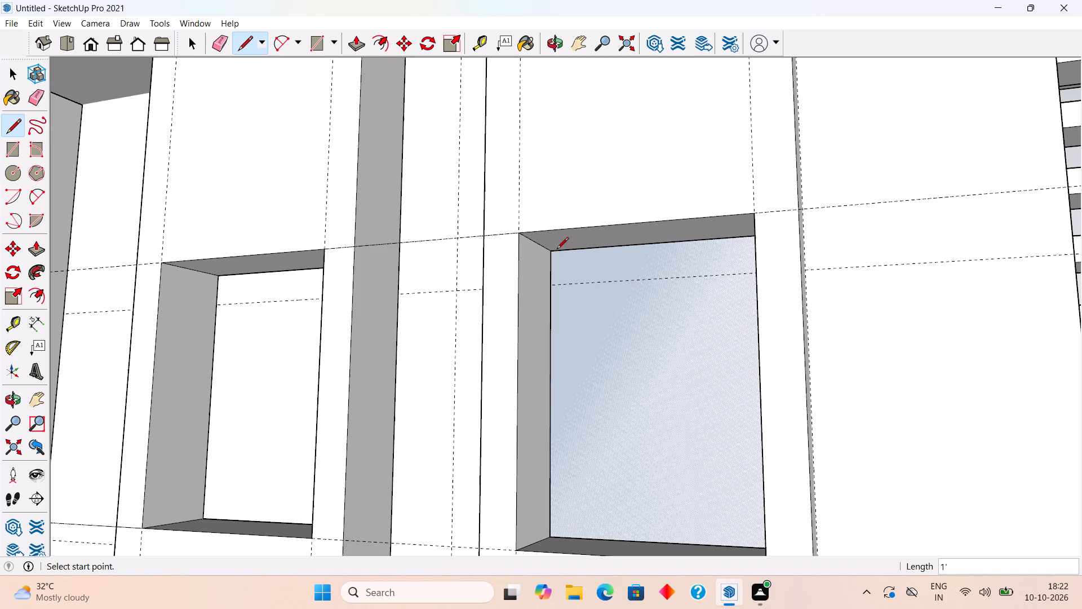
Delete the face filling the back of the copied box's opening.
key(space)
click(611, 358)
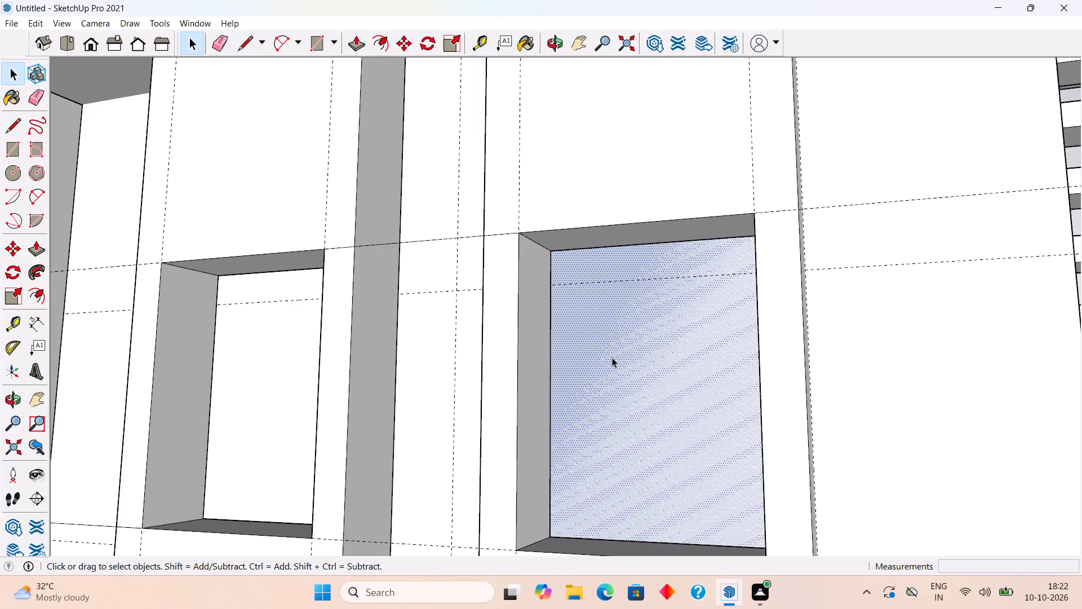
key(Delete)
Draw lines along the right-hand box's edges beneath the canopy: front and side top edges, both sides against the panel, and the 1' bottom edge.
scroll(613, 359, down, 8)
middle_drag(732, 361, 626, 321)
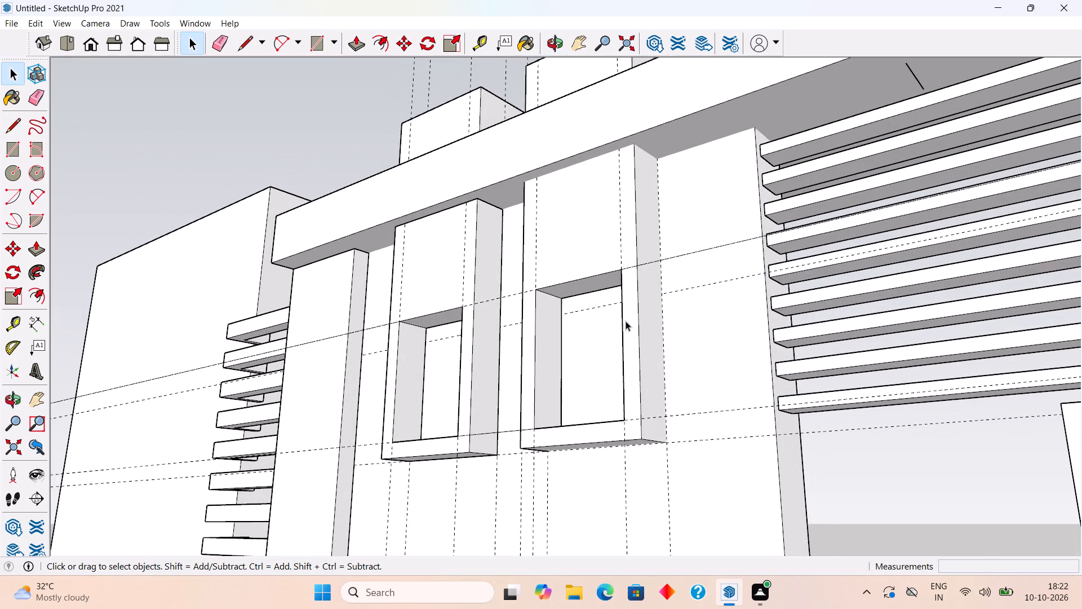
scroll(631, 321, up, 1)
key(l)
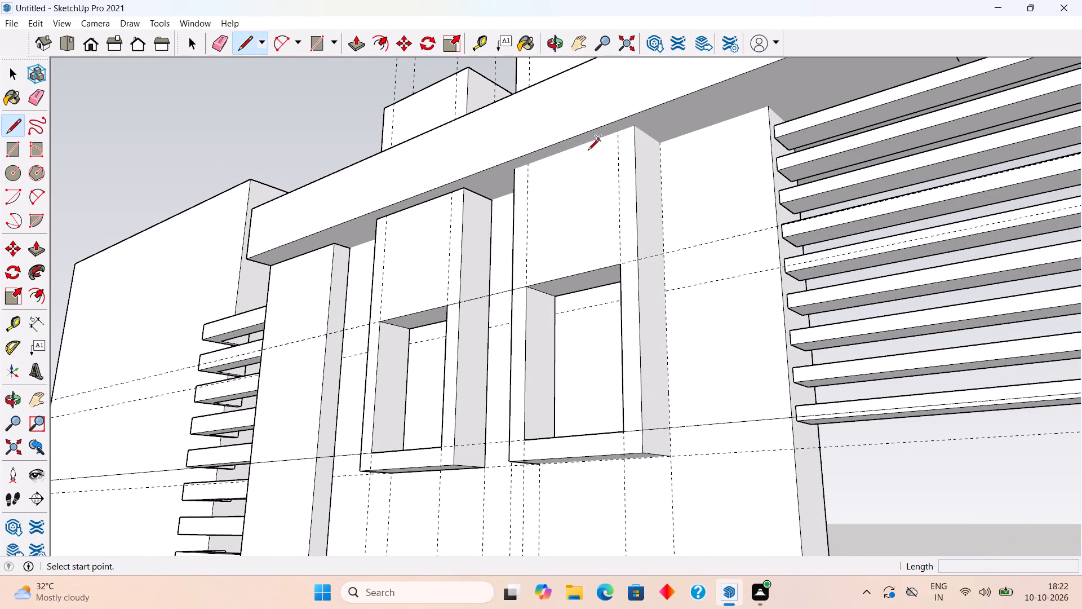
click(516, 170)
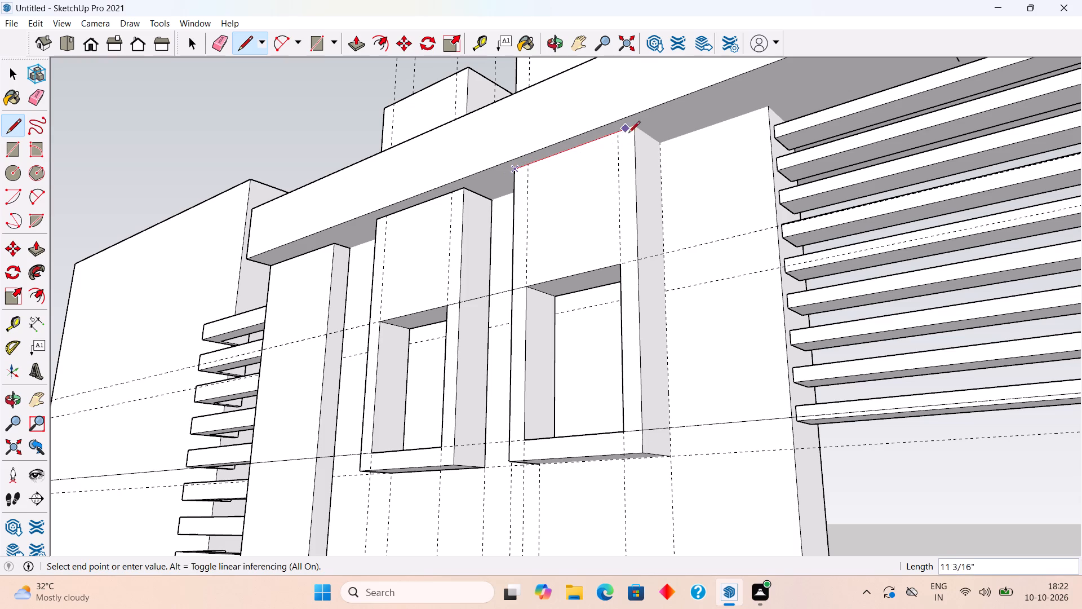
click(637, 129)
click(659, 147)
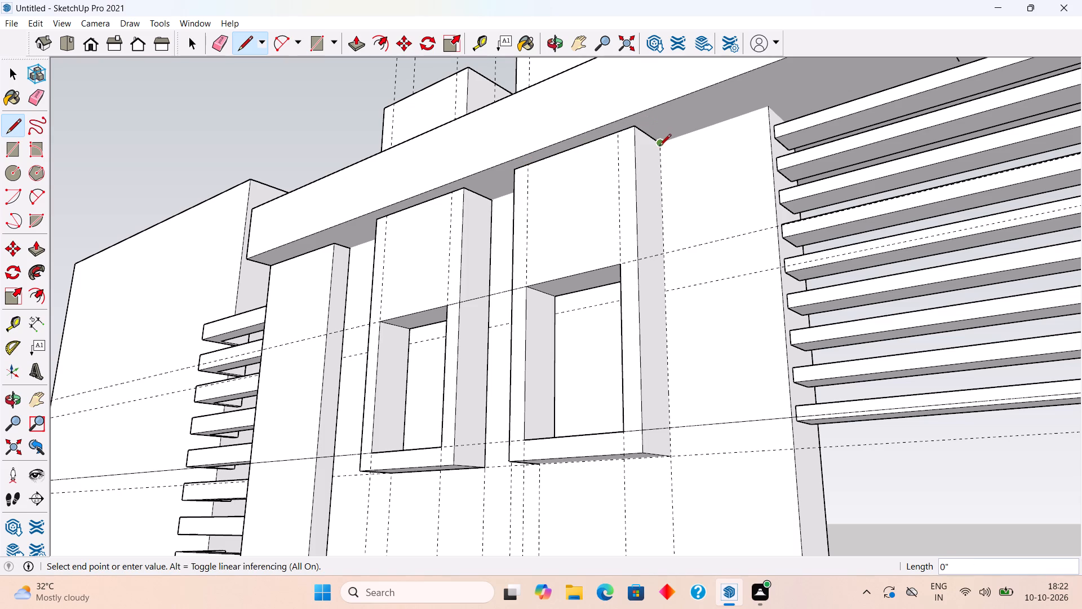
click(675, 456)
middle_drag(615, 433, 680, 386)
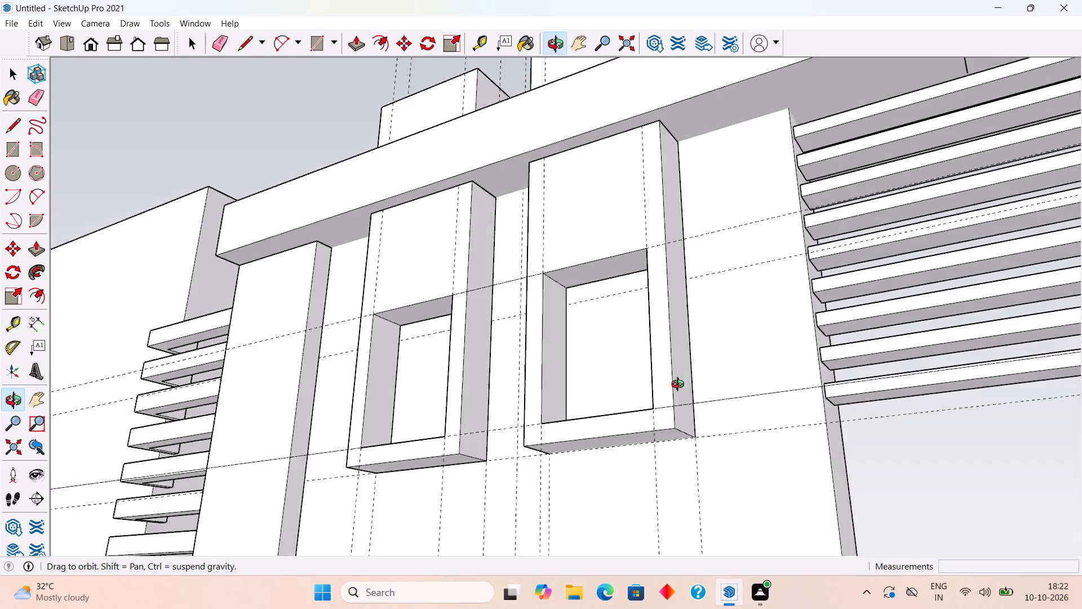
middle_drag(680, 386, 787, 310)
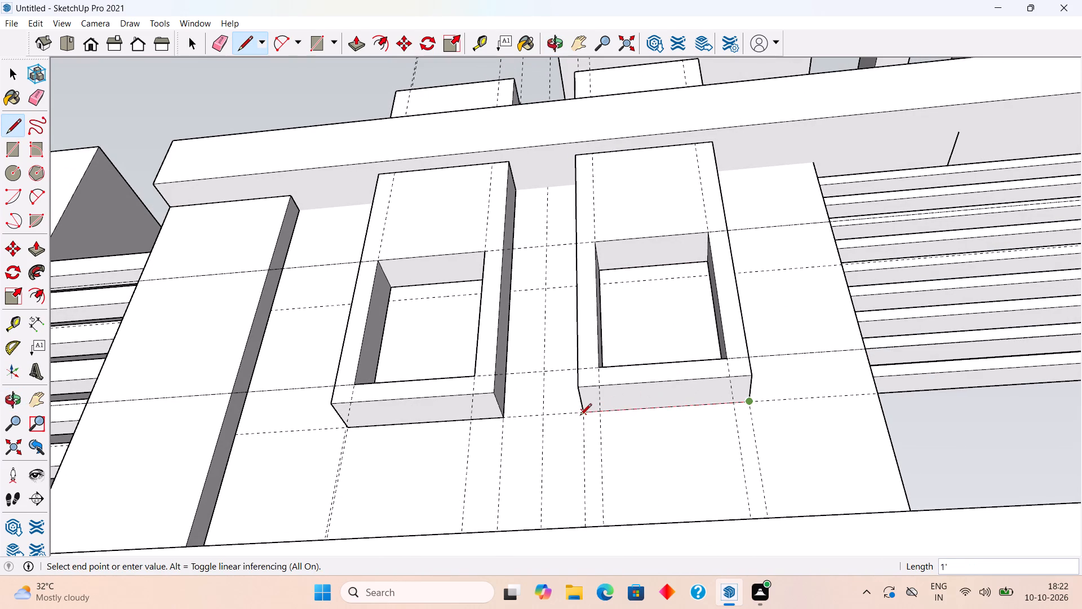
click(581, 415)
middle_drag(593, 411, 880, 493)
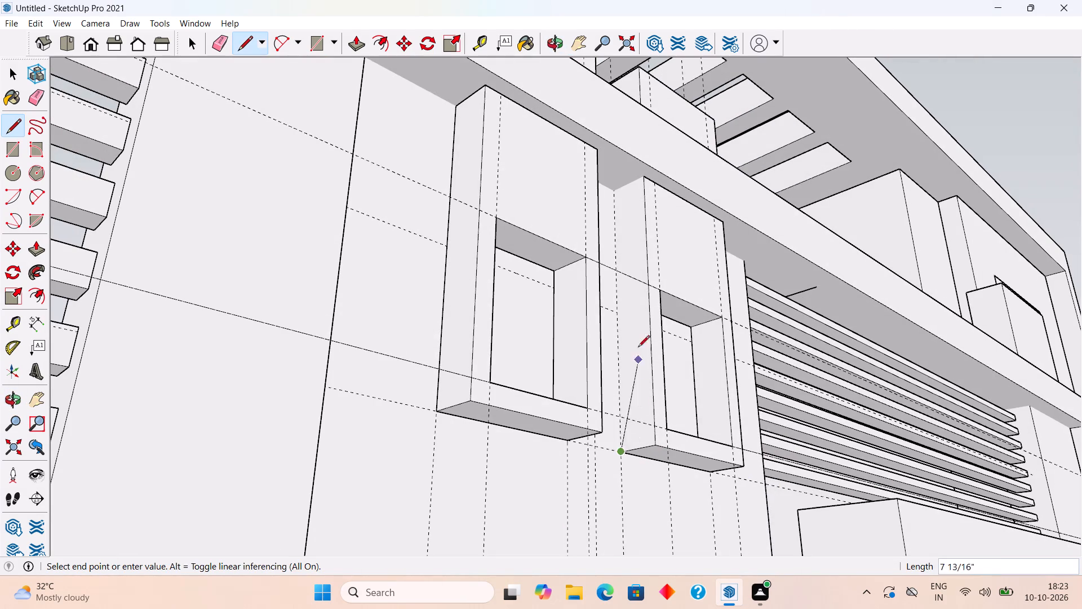
click(610, 188)
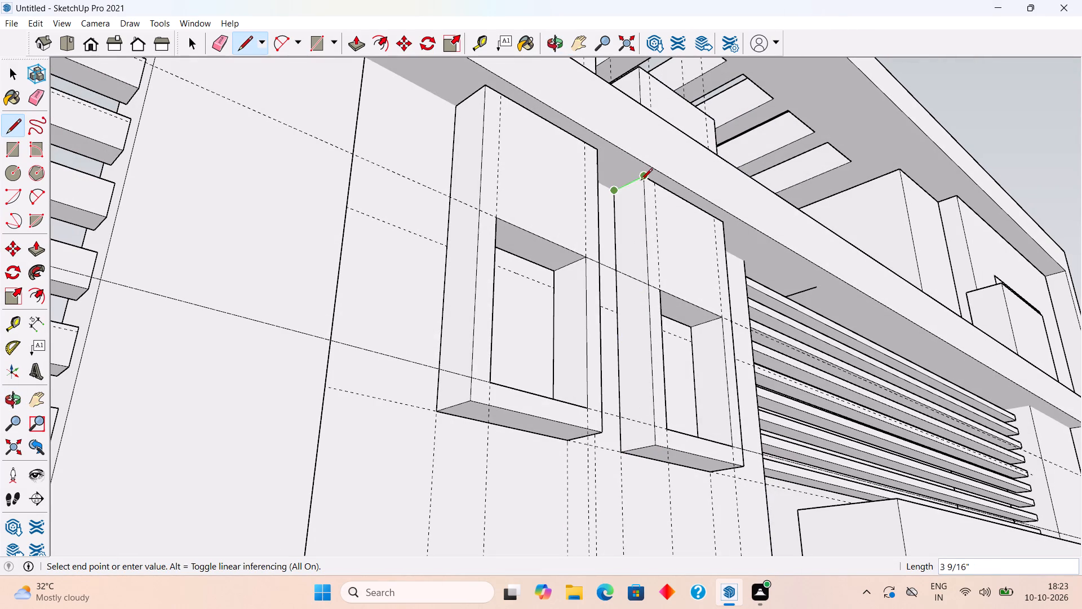
click(641, 181)
key(space)
Draw 1' lines along both side edges where the right-hand box rises from the canopy's top face.
middle_drag(708, 191, 602, 514)
scroll(475, 241, up, 2)
click(503, 242)
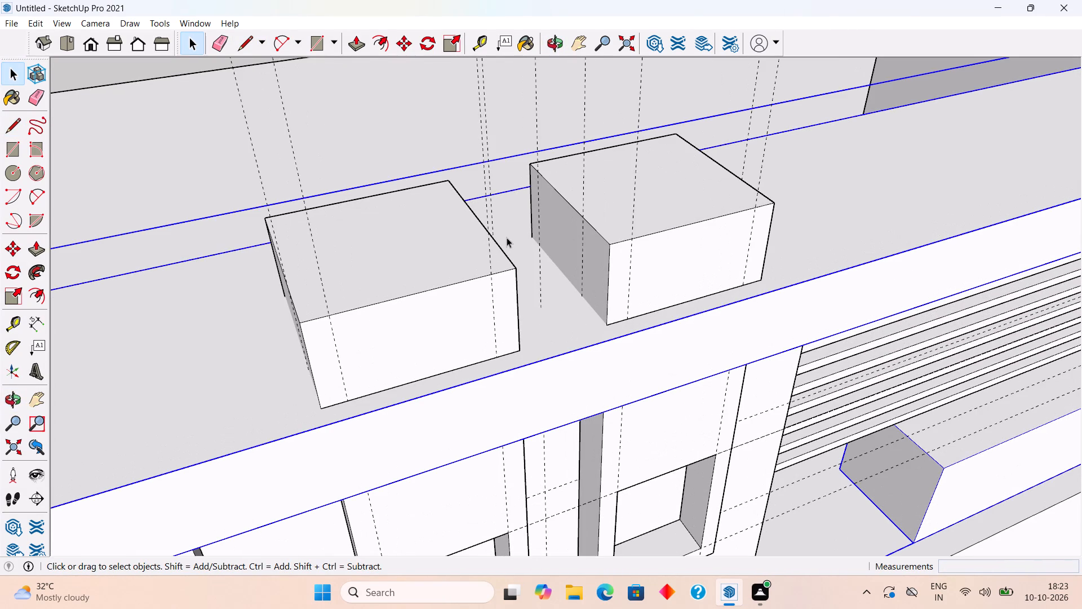
key(l)
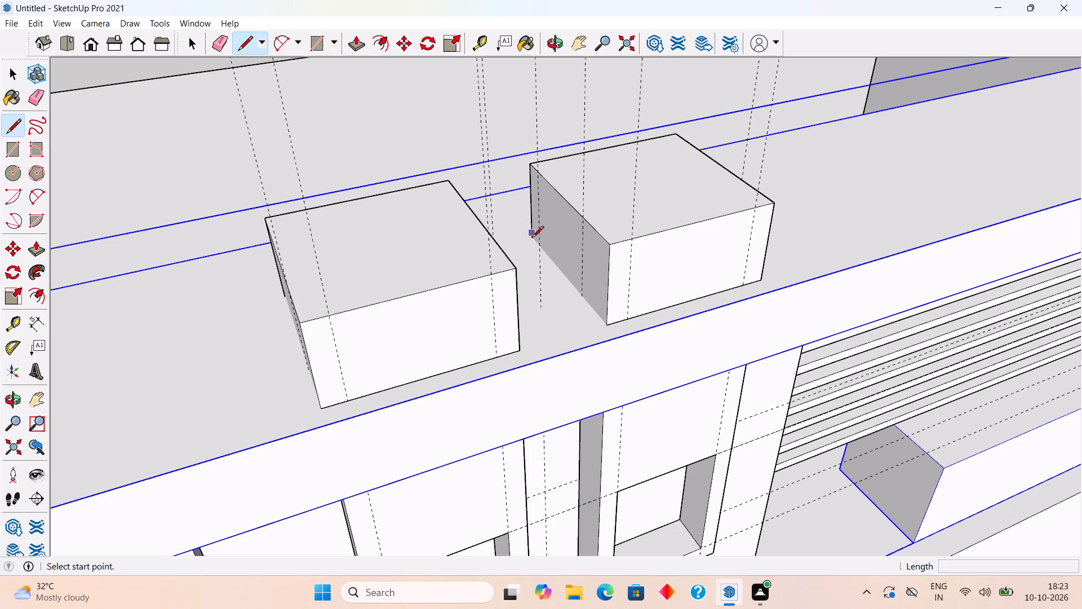
click(532, 239)
click(609, 322)
key(space)
middle_drag(710, 288, 299, 233)
key(l)
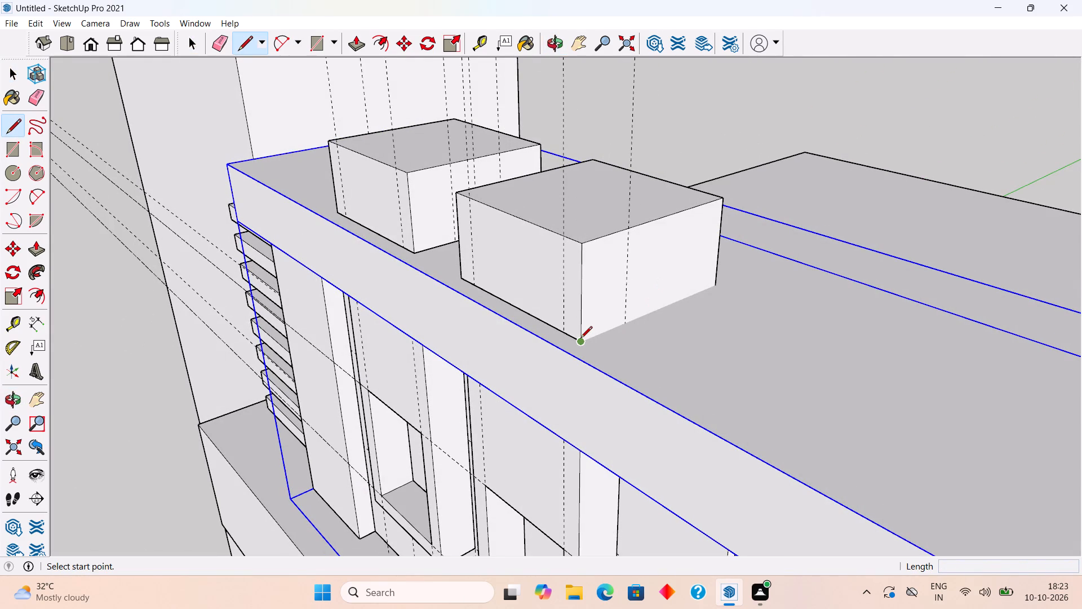
drag(580, 339, 591, 336)
click(713, 285)
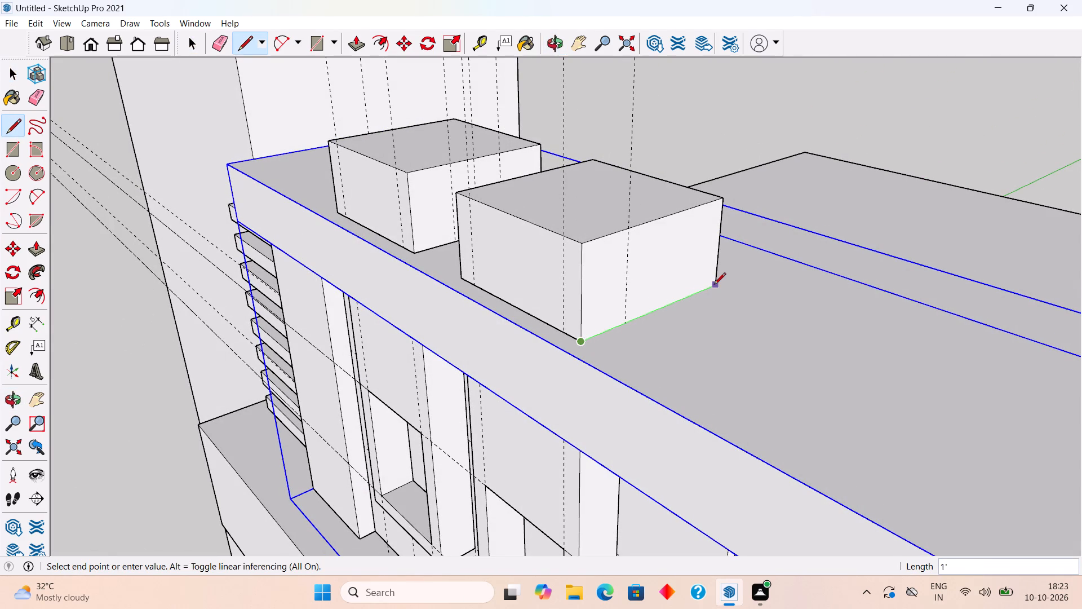
key(space)
click(719, 147)
Delete all the construction guides from the model.
scroll(719, 147, down, 15)
middle_drag(708, 258, 775, 258)
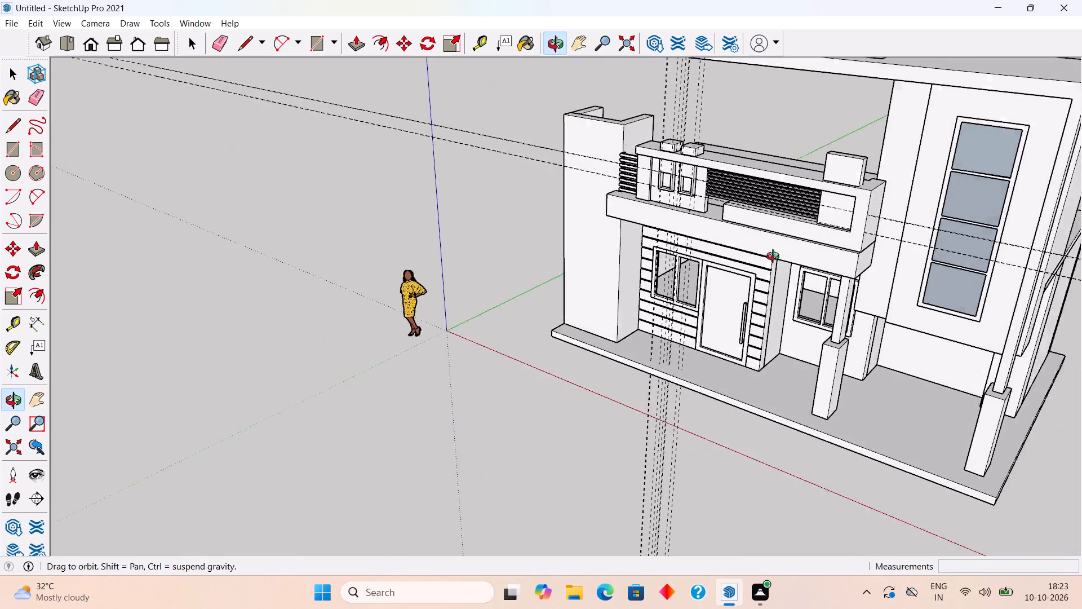
middle_drag(775, 258, 1008, 214)
click(1003, 215)
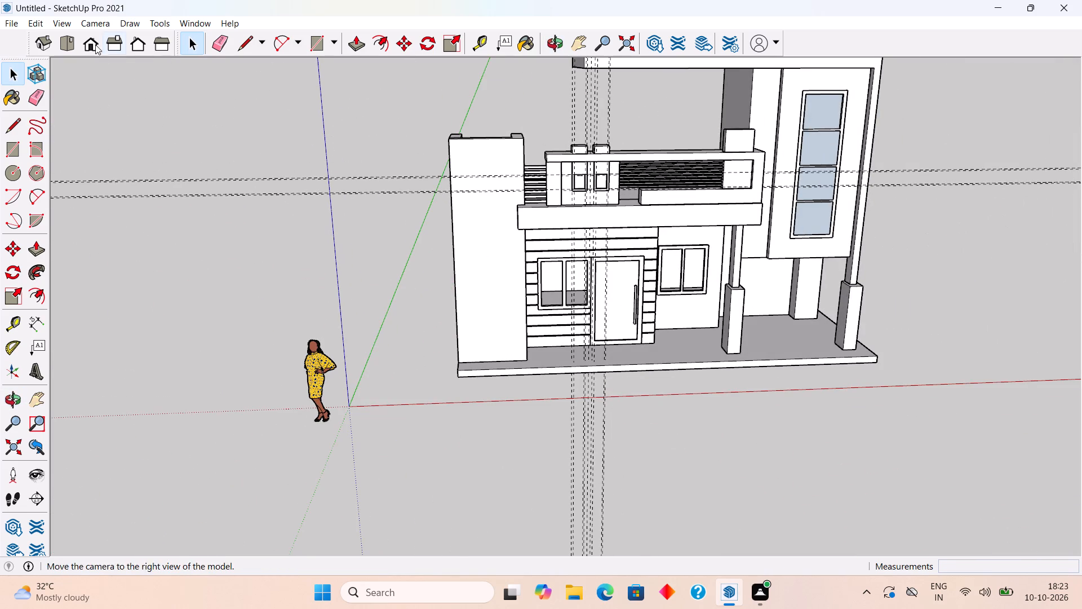
click(34, 21)
click(109, 146)
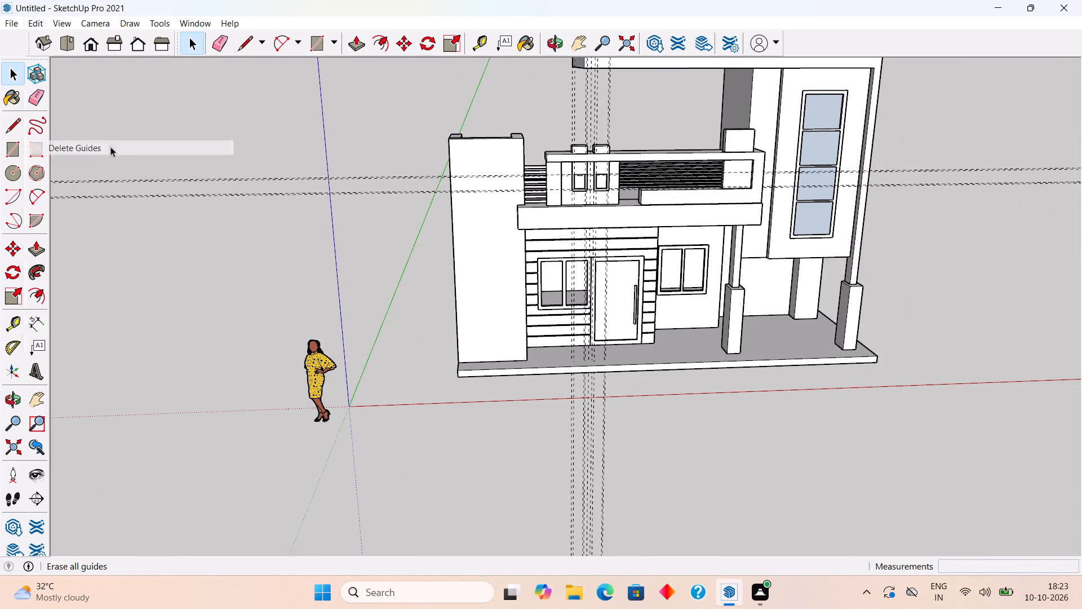
Examine the whole front elevation from the front and from slightly different angles.
middle_drag(542, 293, 509, 244)
scroll(509, 244, down, 8)
scroll(575, 62, up, 3)
scroll(598, 153, up, 2)
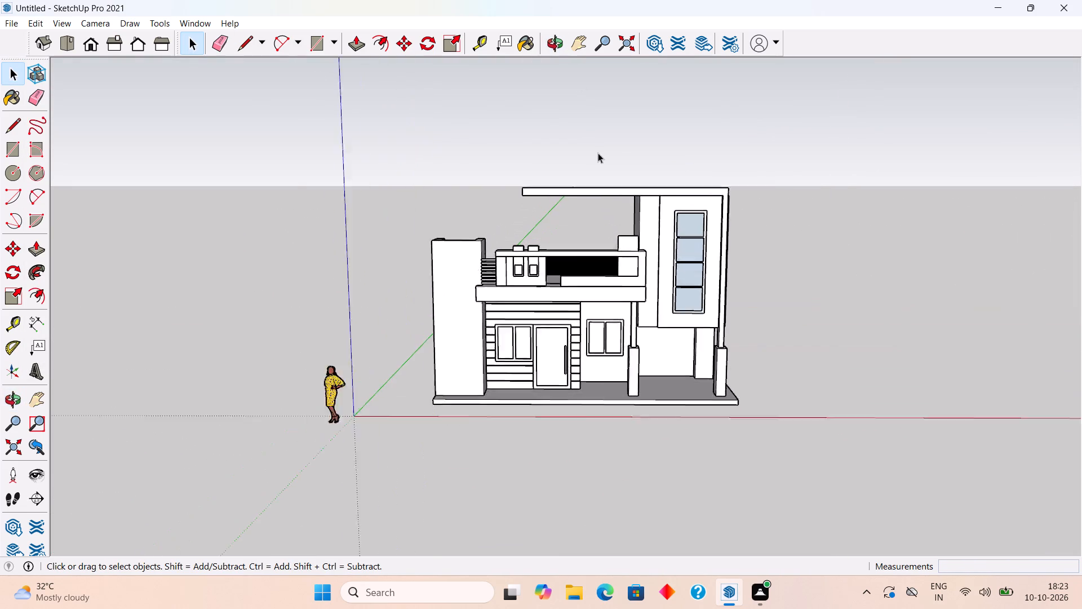
scroll(598, 153, up, 2)
middle_drag(558, 225, 552, 158)
scroll(552, 160, up, 1)
scroll(574, 281, up, 4)
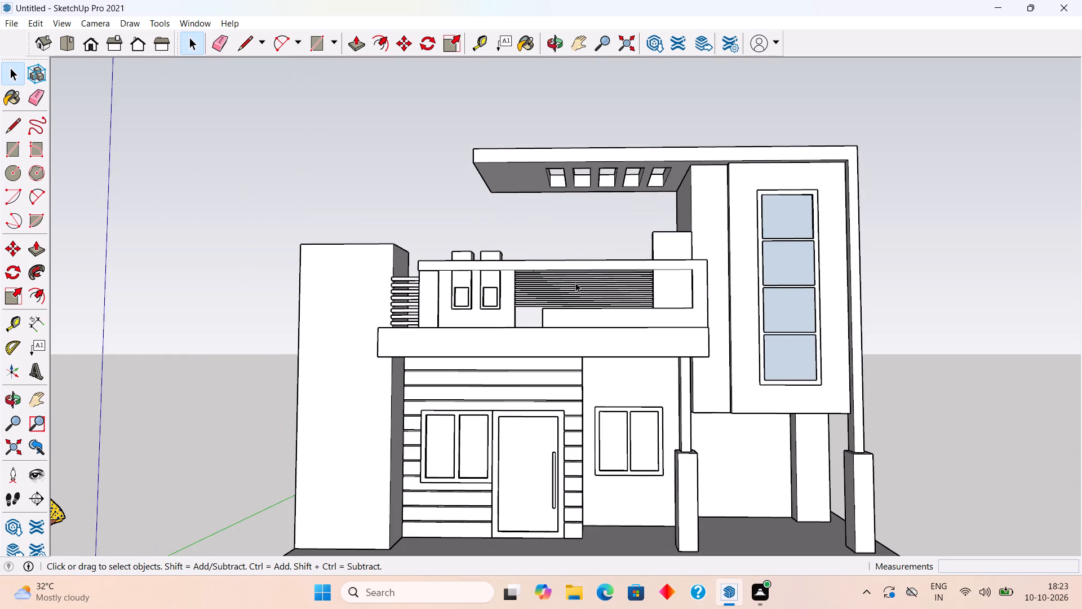
middle_drag(588, 262, 675, 309)
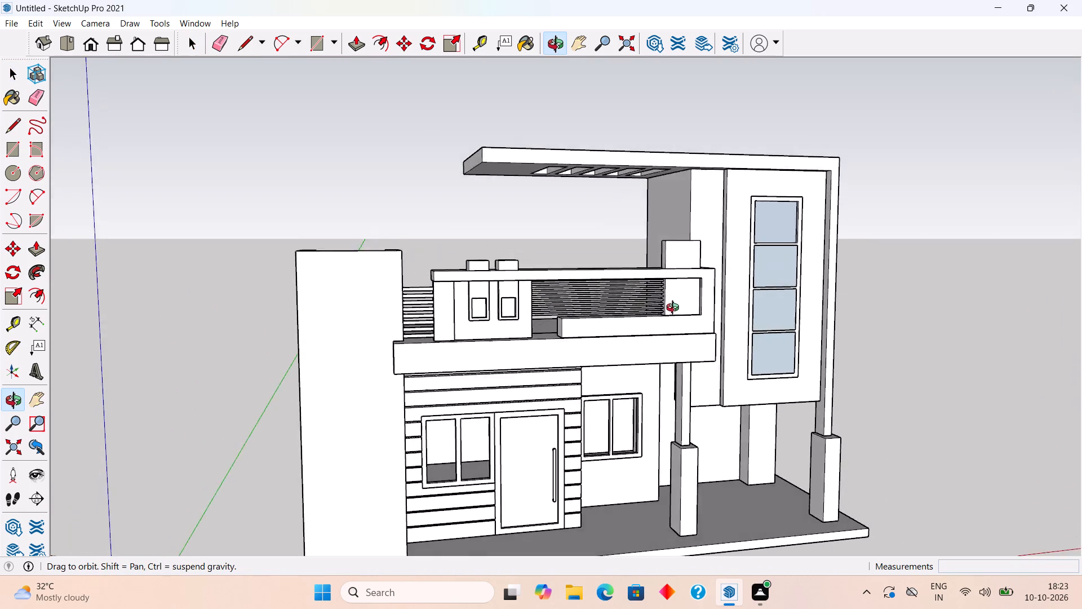
middle_drag(675, 309, 620, 301)
scroll(620, 302, up, 3)
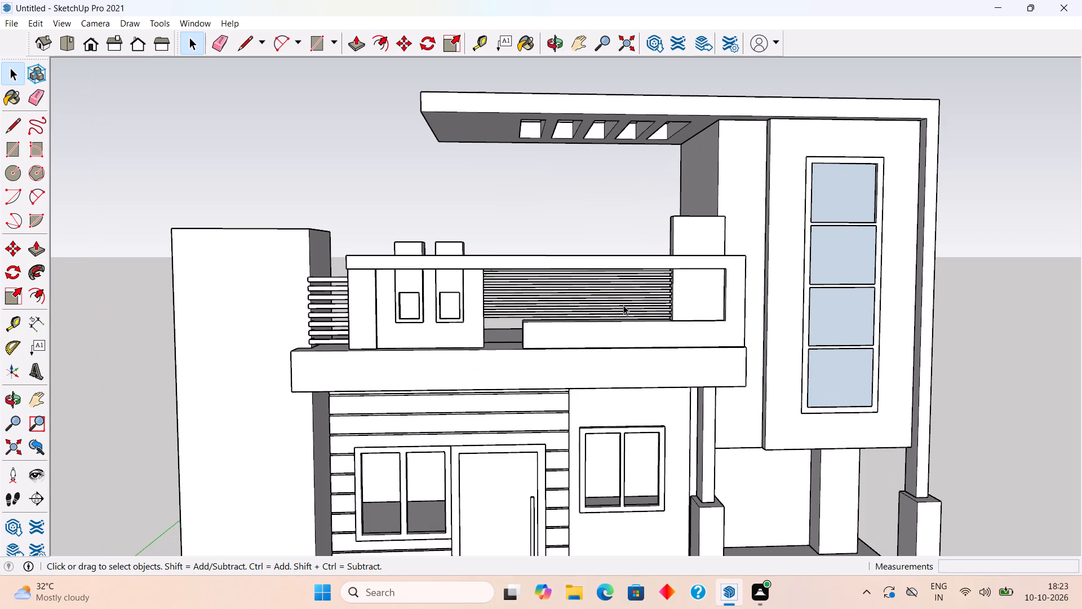
Inside the long louvre group, copy the lowest slat downward at 2" spacing, four times, into the gap beside the parapet.
scroll(618, 348, up, 4)
scroll(434, 338, up, 6)
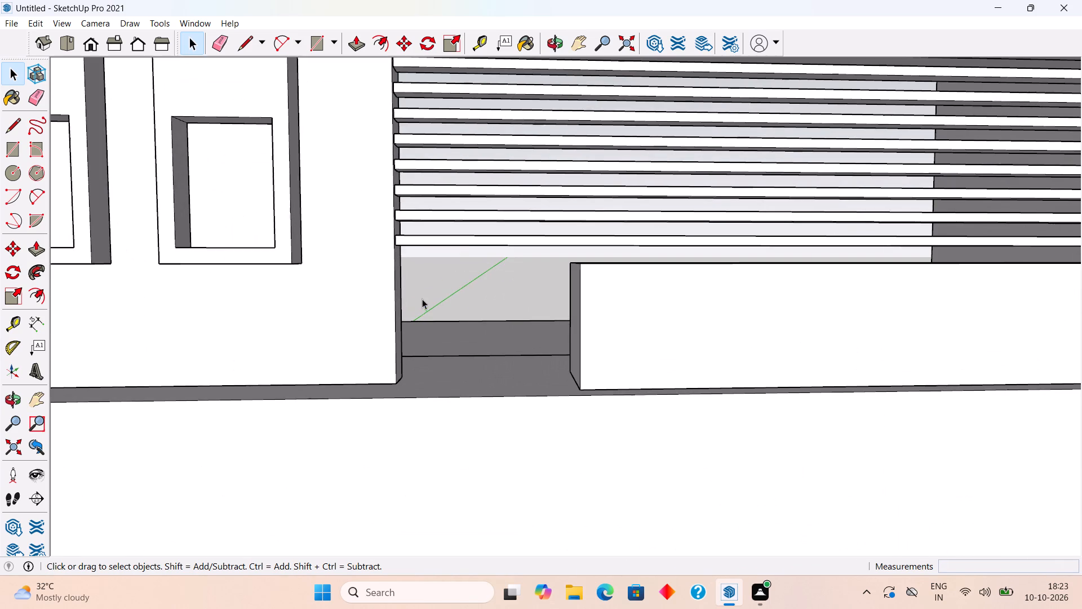
click(464, 242)
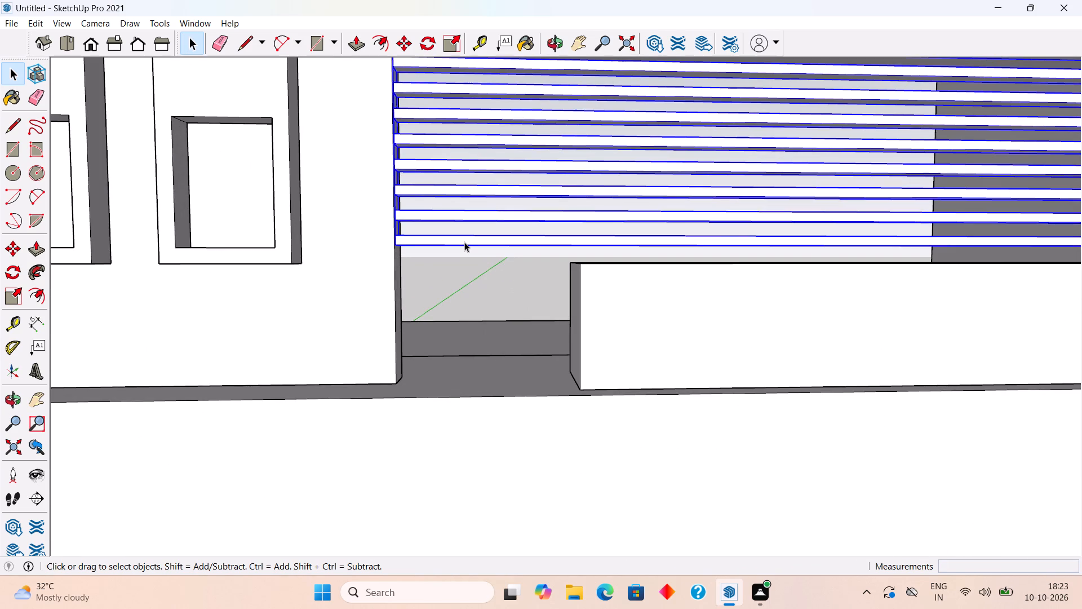
triple_click(464, 242)
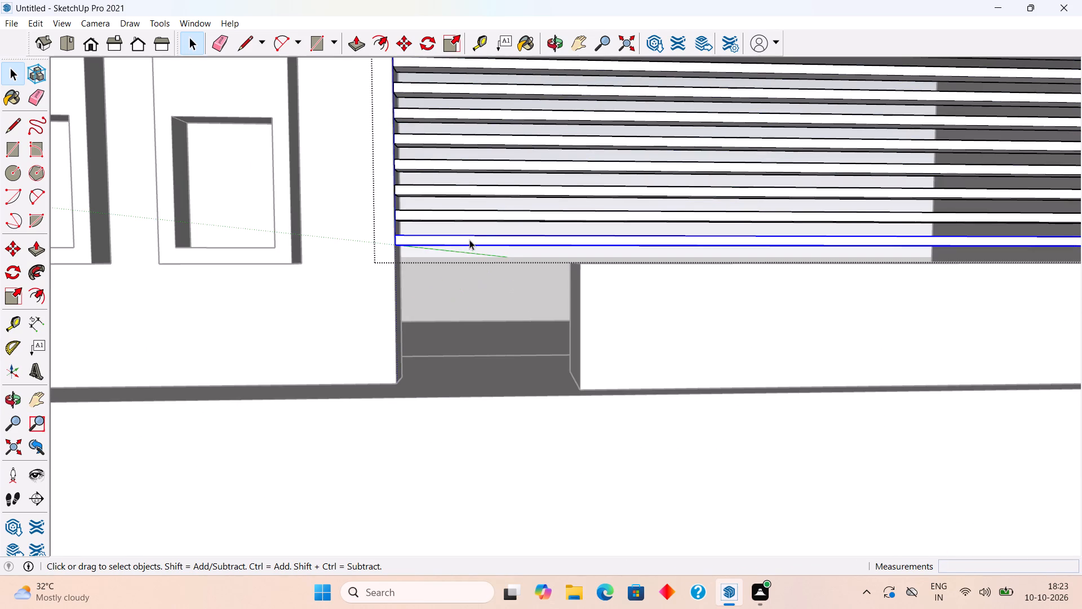
key(m)
click(470, 240)
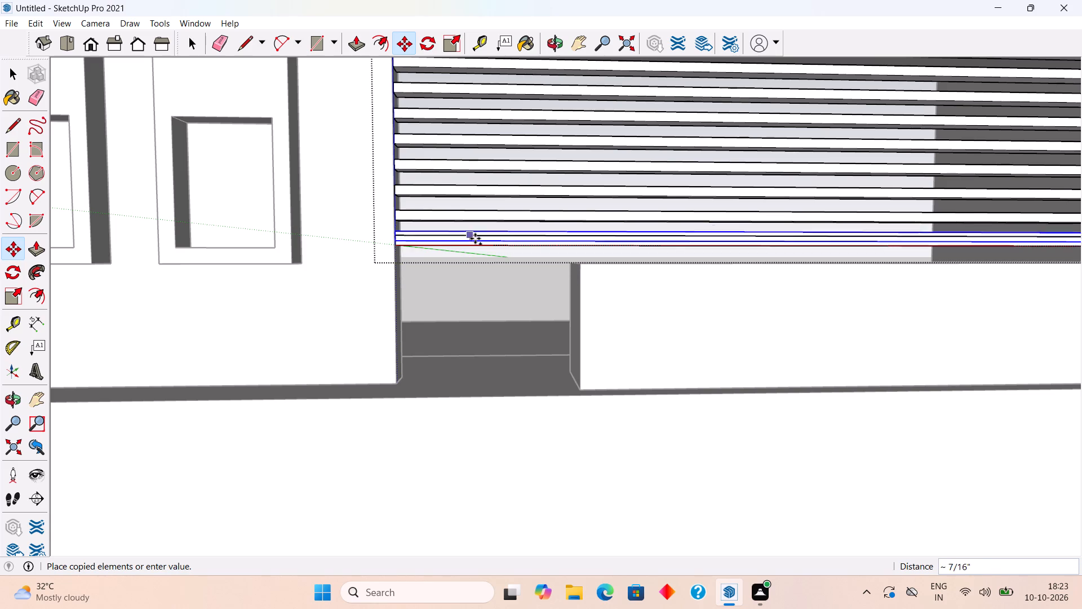
text(2")
key(Return)
key(x)
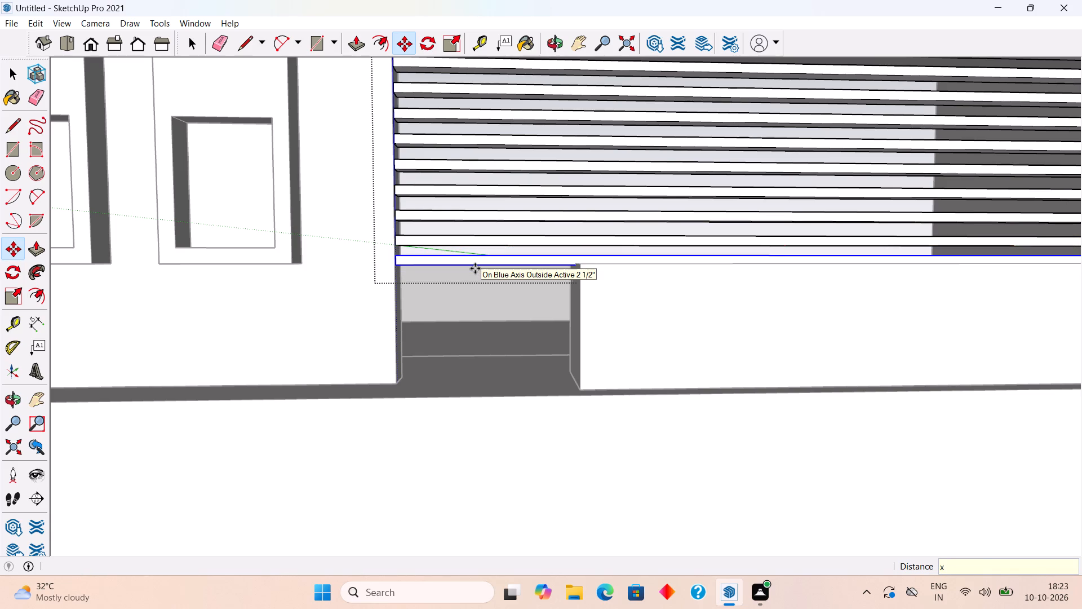
key(4)
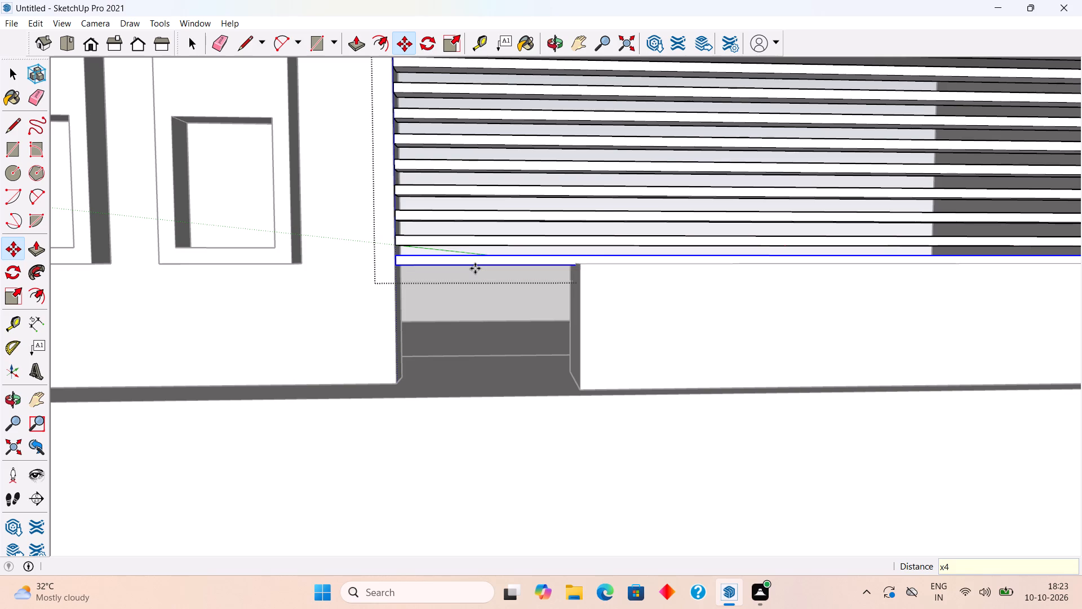
key(Return)
key(space)
Copy the lowest slat in the gap beside the parapet downward at 2" spacing, three times.
click(483, 324)
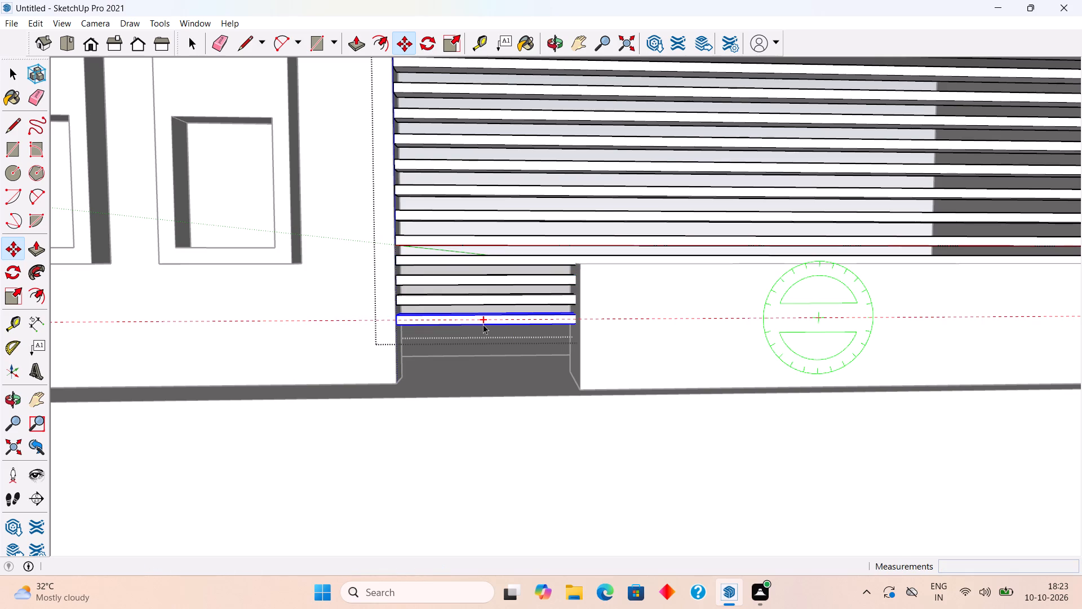
key(m)
click(483, 324)
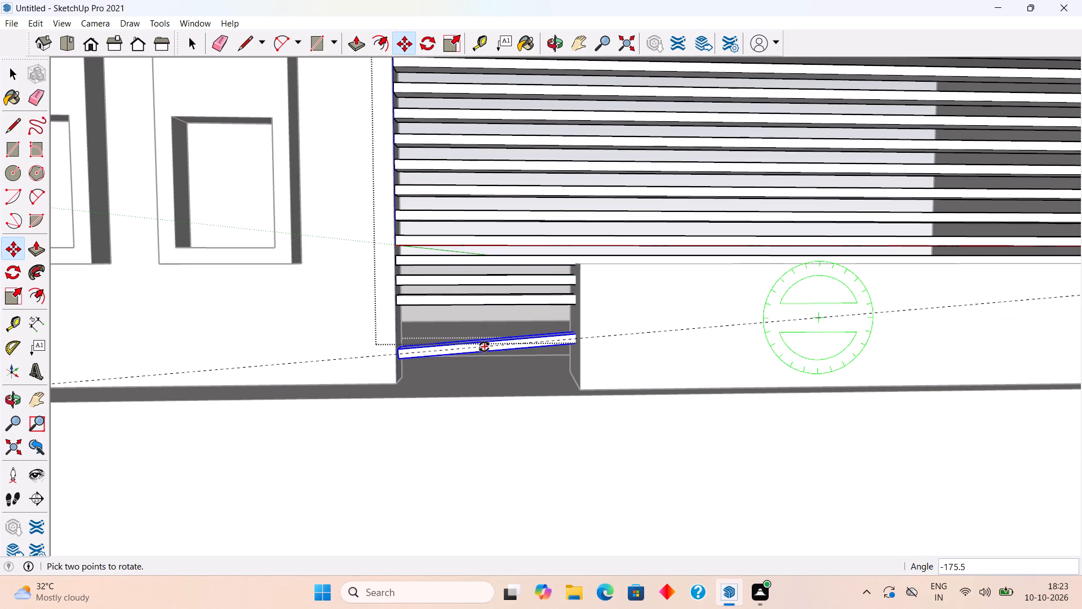
key(space)
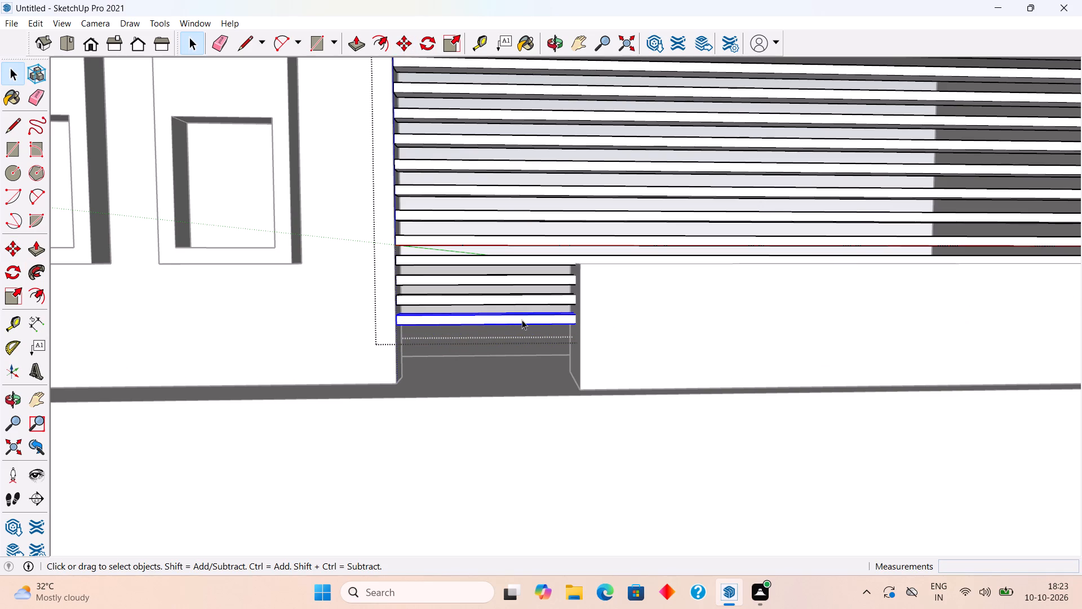
key(m)
click(538, 324)
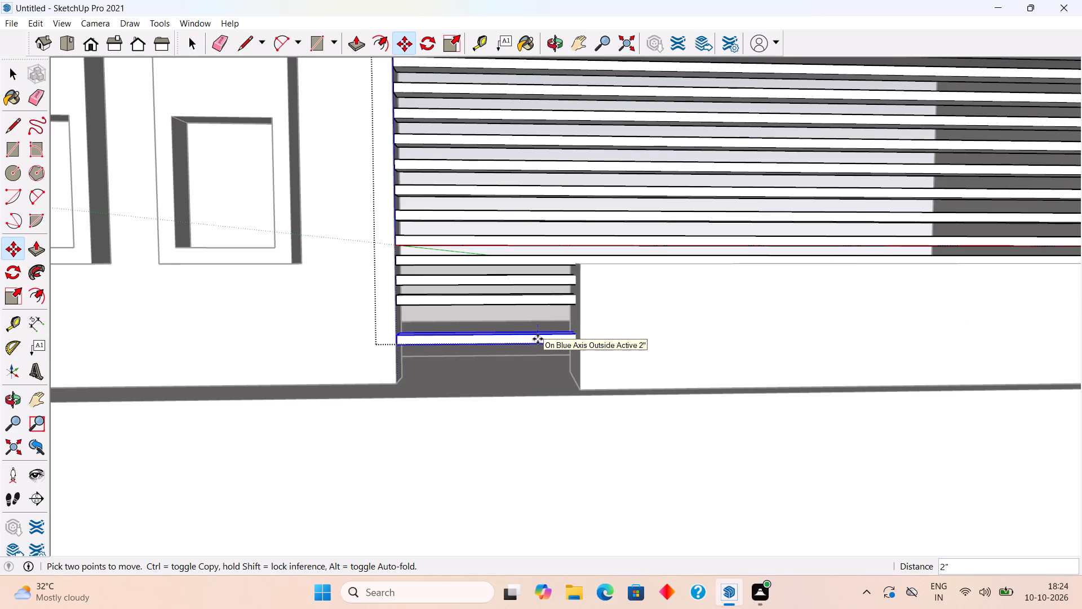
text(2")
key(Return)
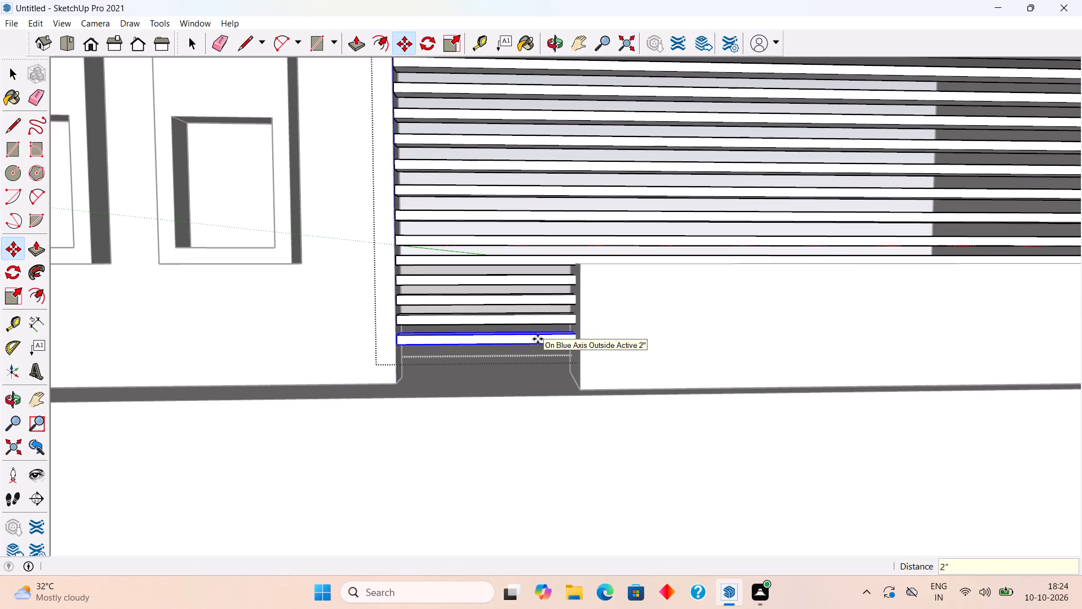
key(x)
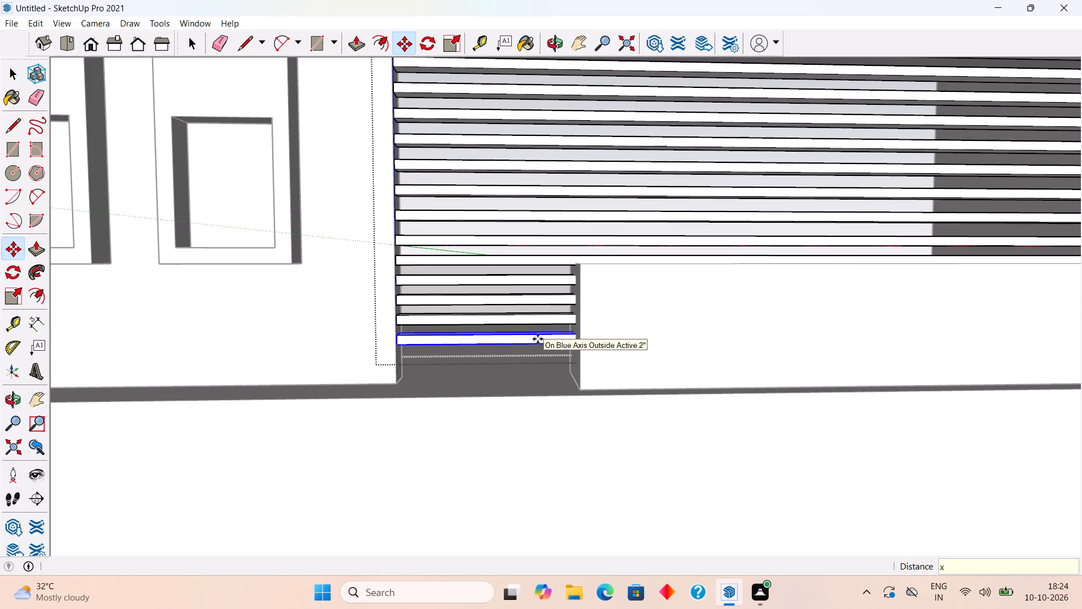
key(3)
key(Return)
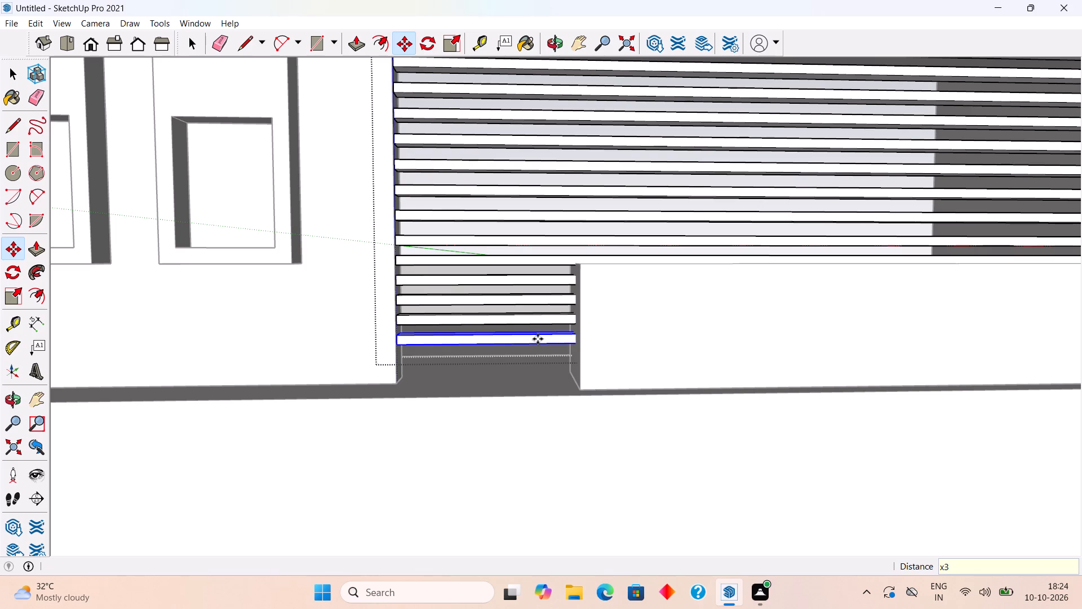
key(space)
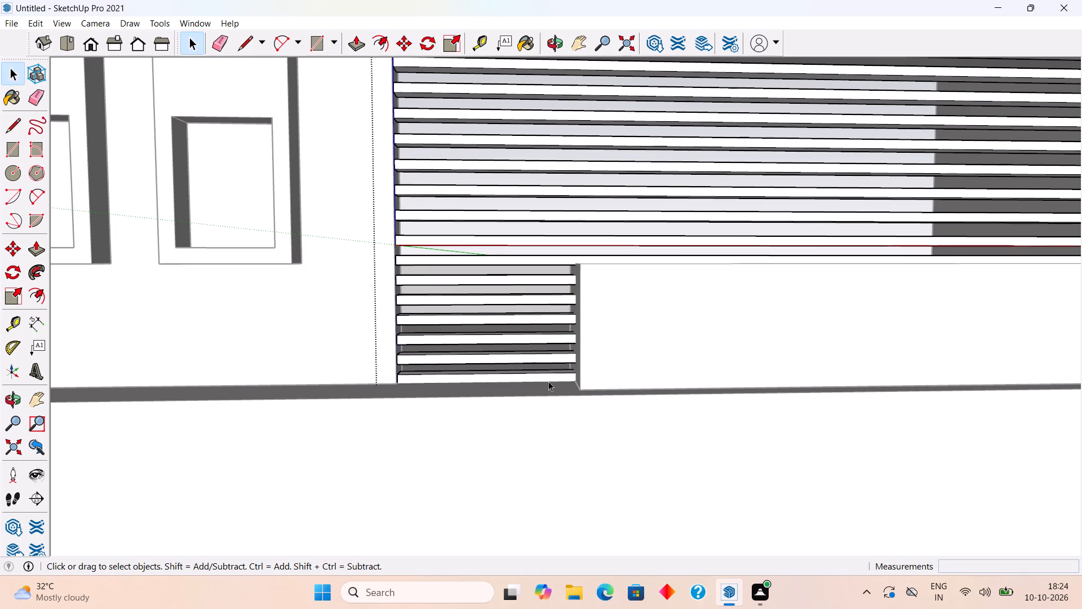
Delete the bottommost slat copy, just above the floor slab in the gap beside the parapet.
click(551, 376)
key(Delete)
scroll(551, 376, down, 5)
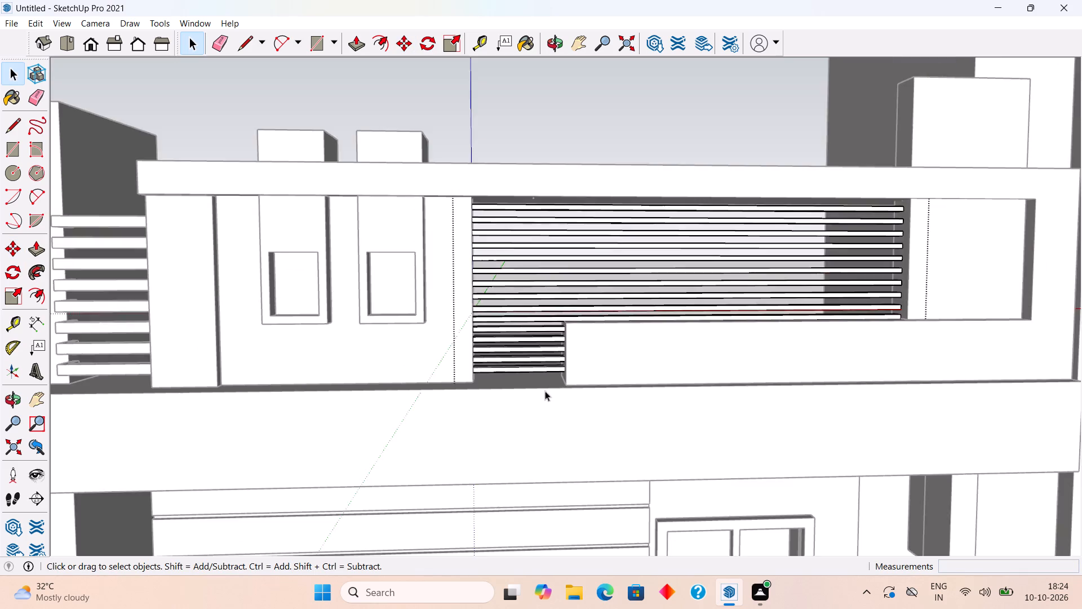
Finish editing the long louvre group and return to the whole model.
scroll(545, 391, down, 7)
click(588, 197)
Examine the upper-floor louvres, parapet and projecting window boxes from the front and from slightly different angles.
middle_drag(588, 201, 494, 254)
scroll(494, 255, down, 5)
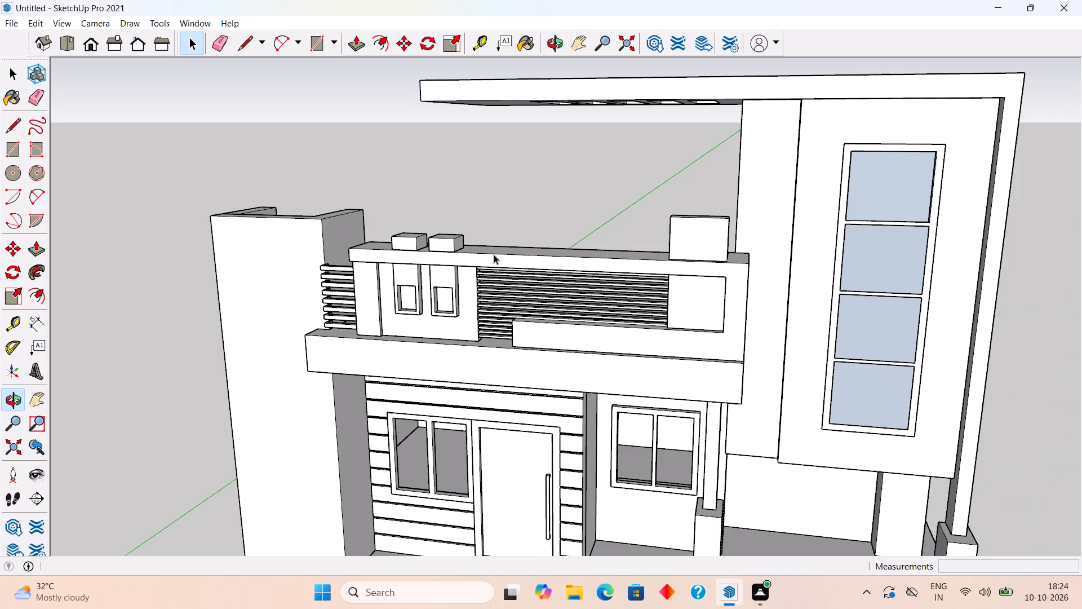
middle_drag(561, 296, 667, 270)
scroll(668, 270, up, 1)
scroll(561, 338, up, 3)
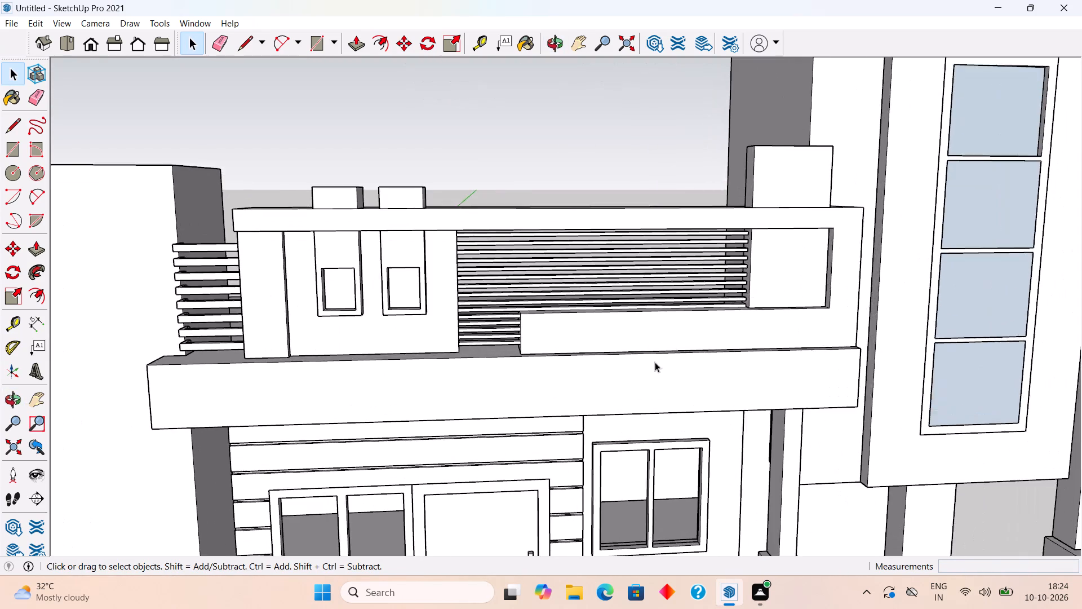
middle_drag(676, 365, 734, 398)
scroll(734, 398, down, 10)
middle_drag(708, 374, 574, 338)
scroll(577, 338, up, 2)
scroll(458, 385, up, 4)
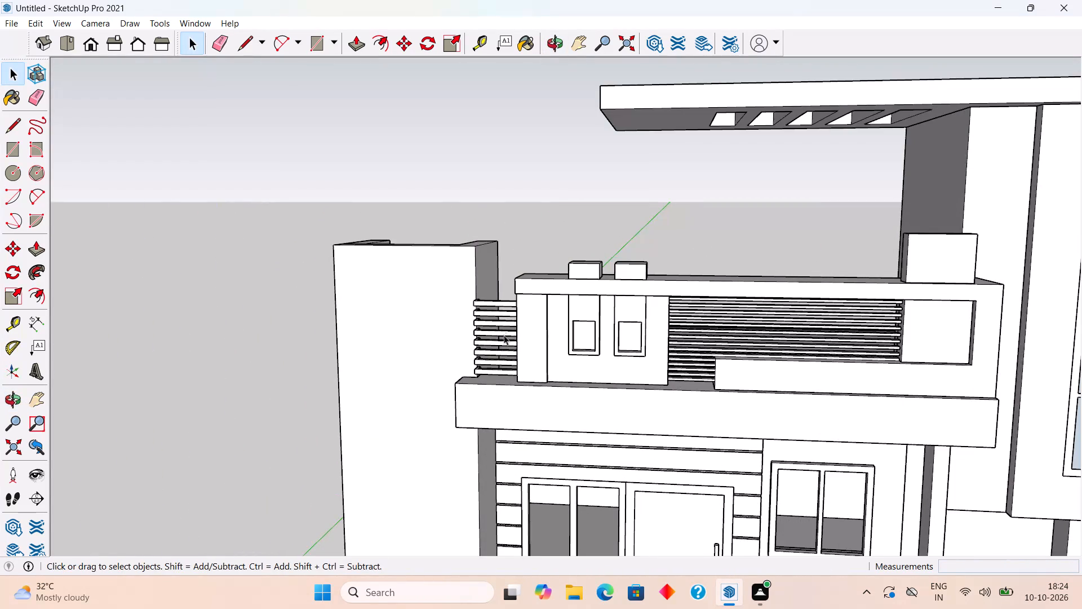
middle_drag(524, 329, 575, 313)
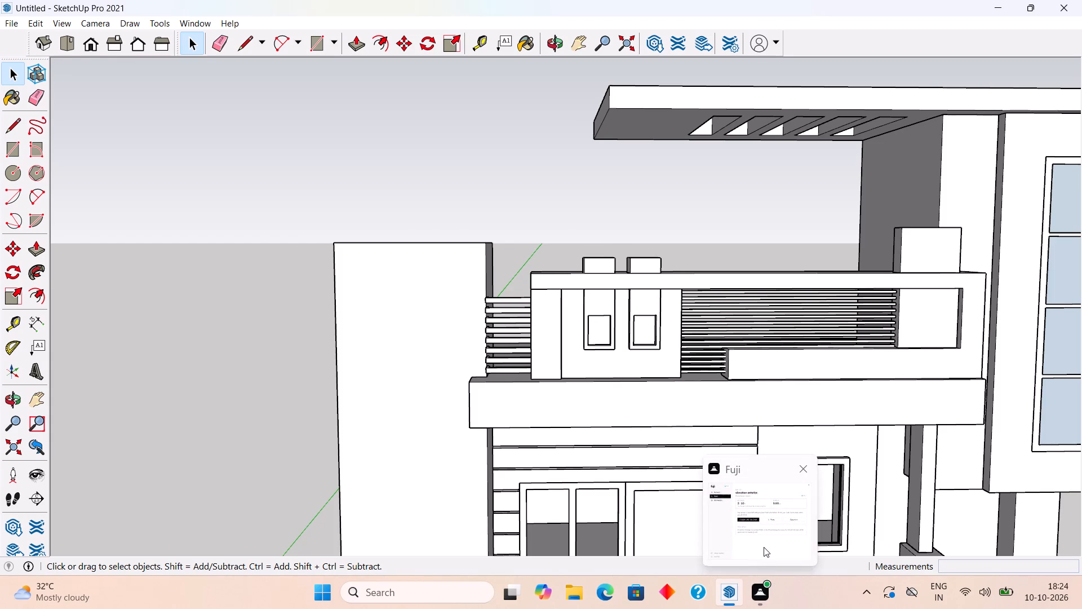
Examine the whole house from the front, from low down, and from the side with the tall boundary wall.
scroll(604, 415, down, 8)
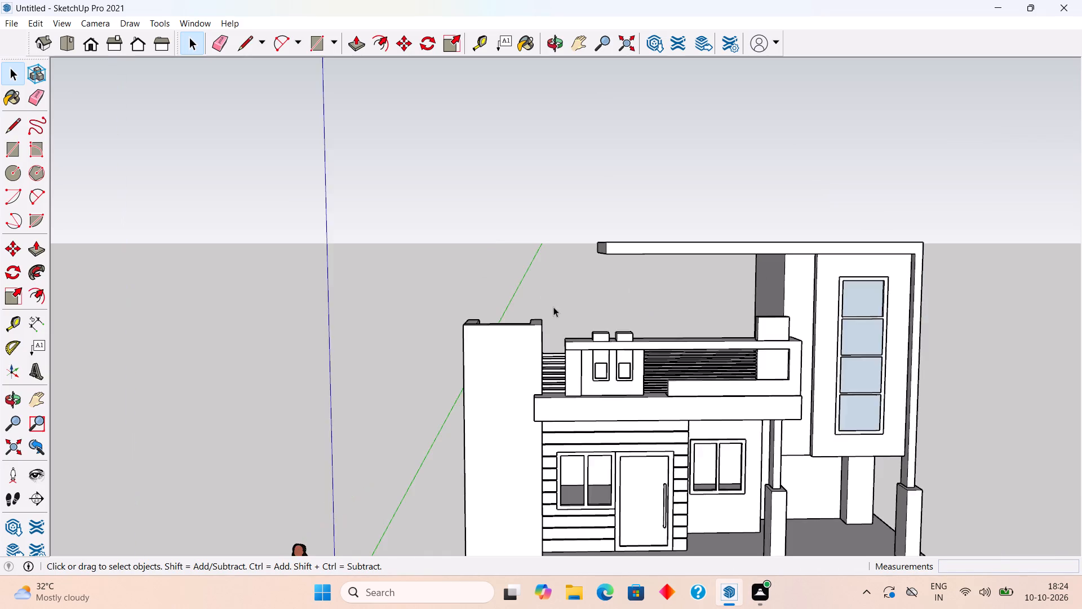
scroll(553, 307, down, 4)
scroll(664, 524, up, 6)
middle_drag(642, 505, 543, 484)
scroll(547, 484, down, 3)
middle_drag(428, 536, 437, 457)
scroll(456, 437, up, 1)
scroll(437, 457, down, 4)
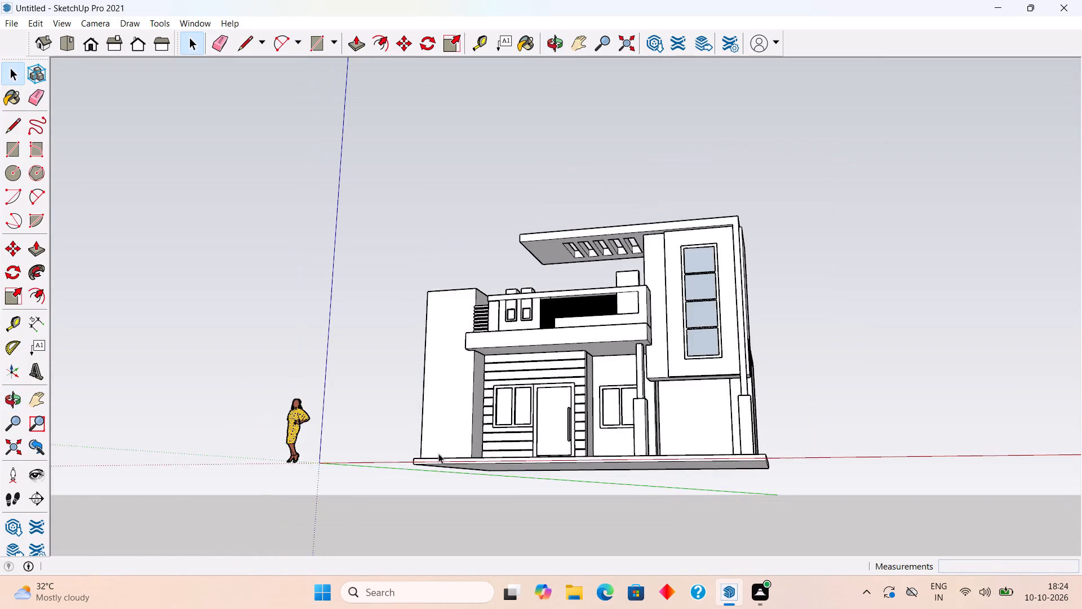
middle_drag(607, 234, 688, 405)
scroll(704, 425, up, 2)
scroll(579, 376, up, 2)
middle_drag(576, 373, 903, 388)
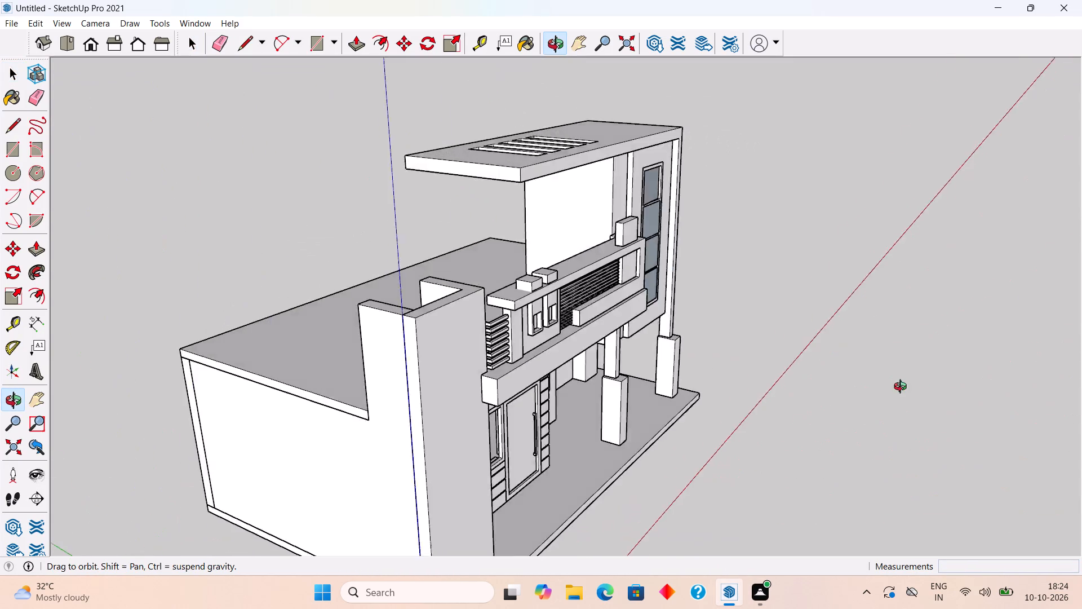
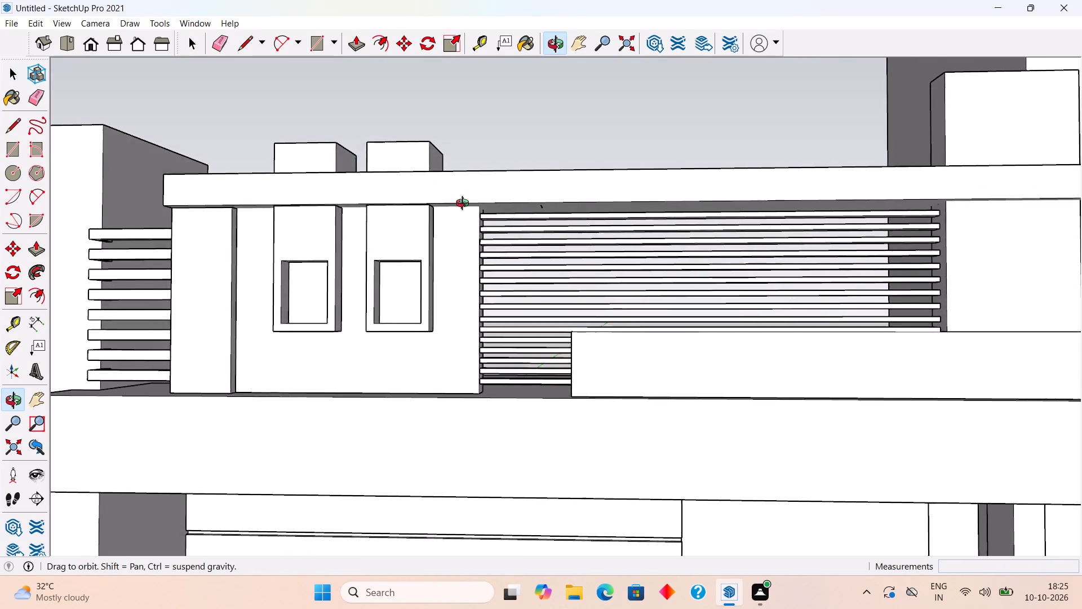
Delete the stray short line on the underside of the roof slab above the horizontal louvres.
middle_drag(465, 205, 514, 168)
scroll(555, 191, up, 10)
middle_drag(556, 201, 508, 196)
scroll(508, 196, up, 4)
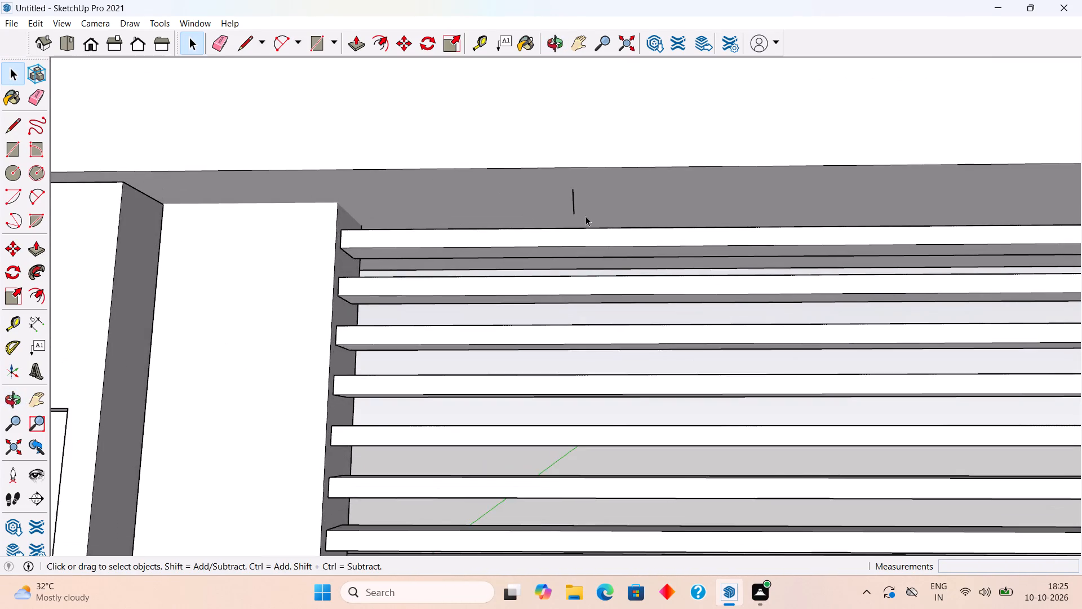
scroll(586, 216, up, 6)
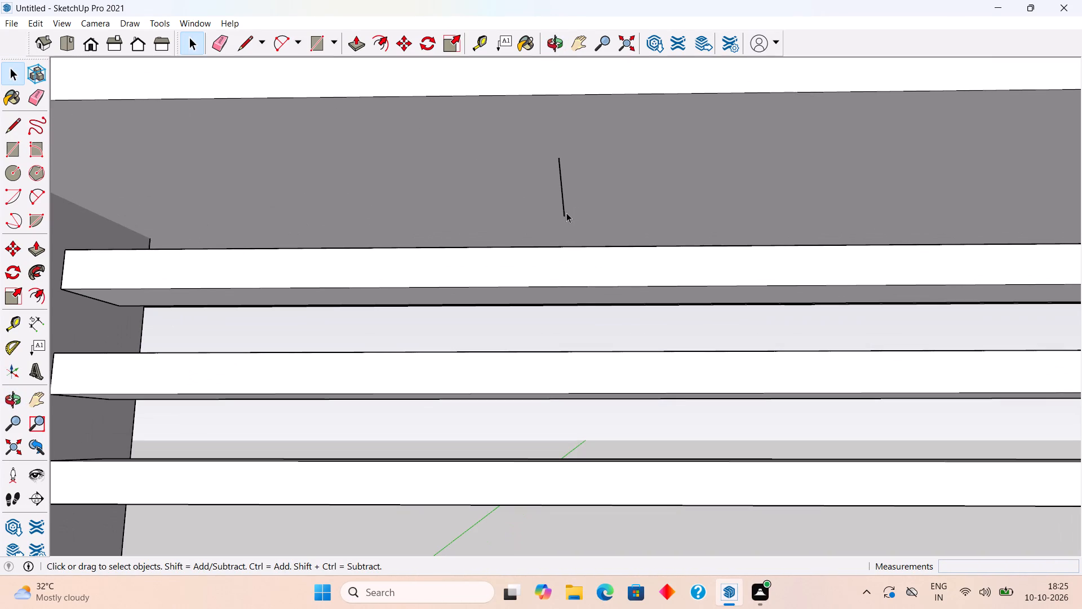
click(566, 213)
key(Delete)
Draw the missing top edge on the side face of the wall beside the louvres, where it meets the slab.
scroll(566, 213, down, 5)
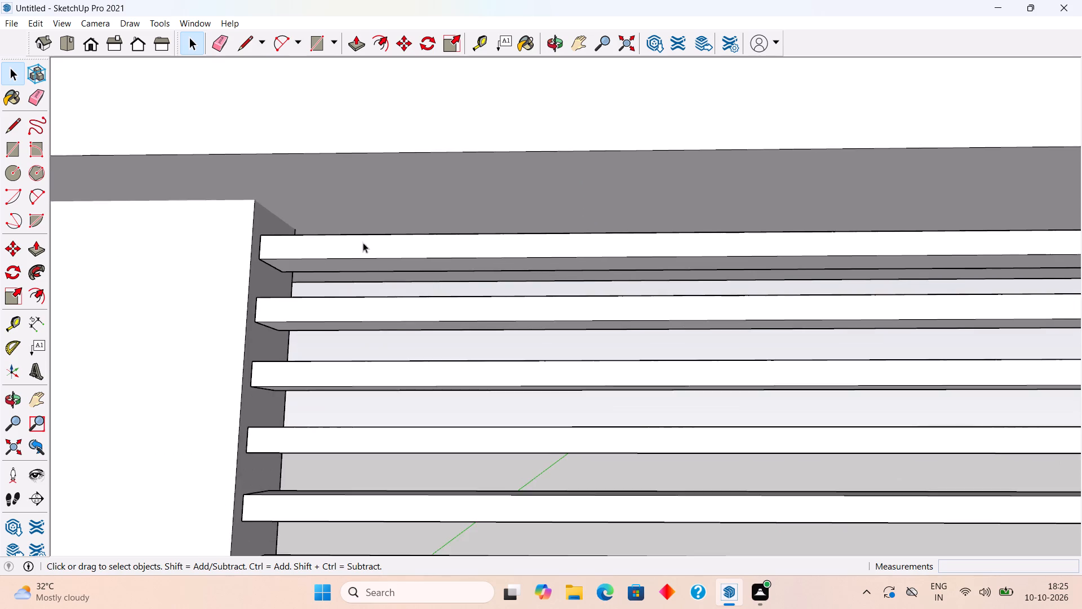
scroll(293, 242, up, 4)
scroll(276, 193, up, 2)
middle_drag(270, 226, 258, 274)
scroll(258, 274, up, 1)
scroll(232, 226, up, 3)
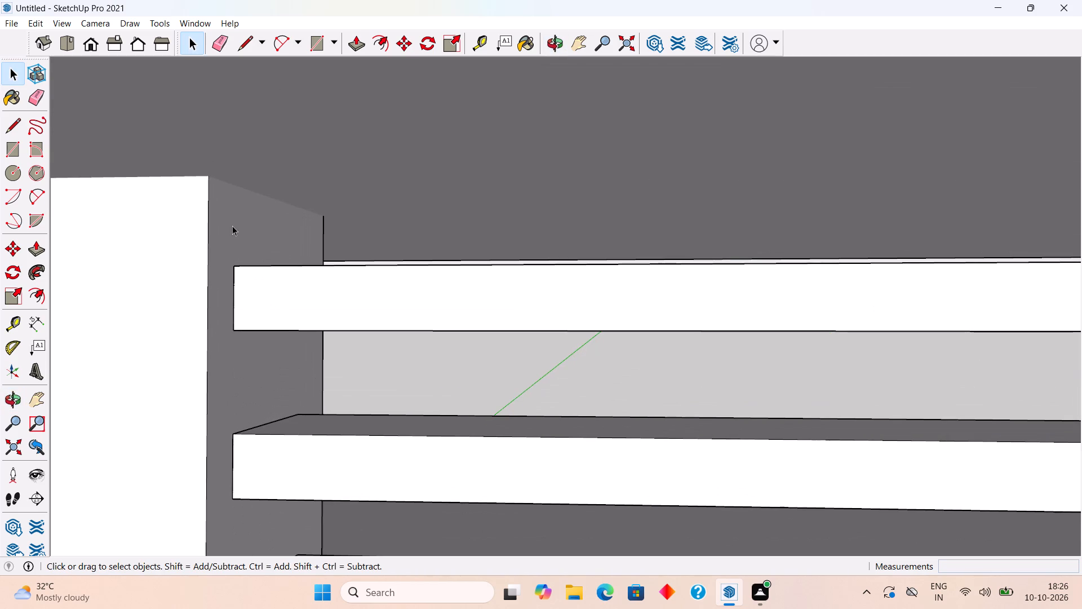
key(l)
click(209, 175)
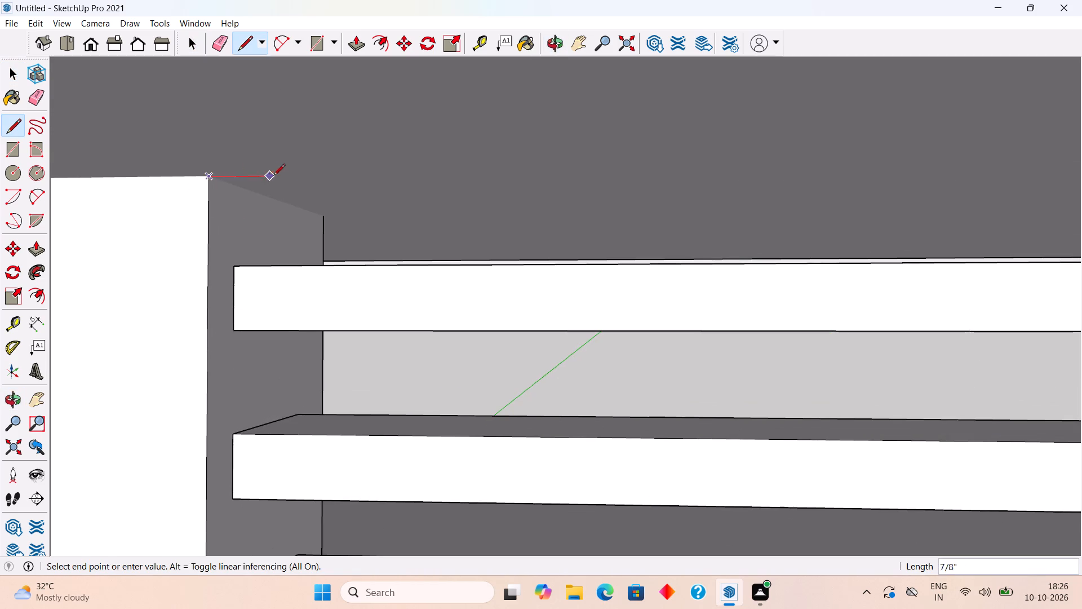
click(324, 218)
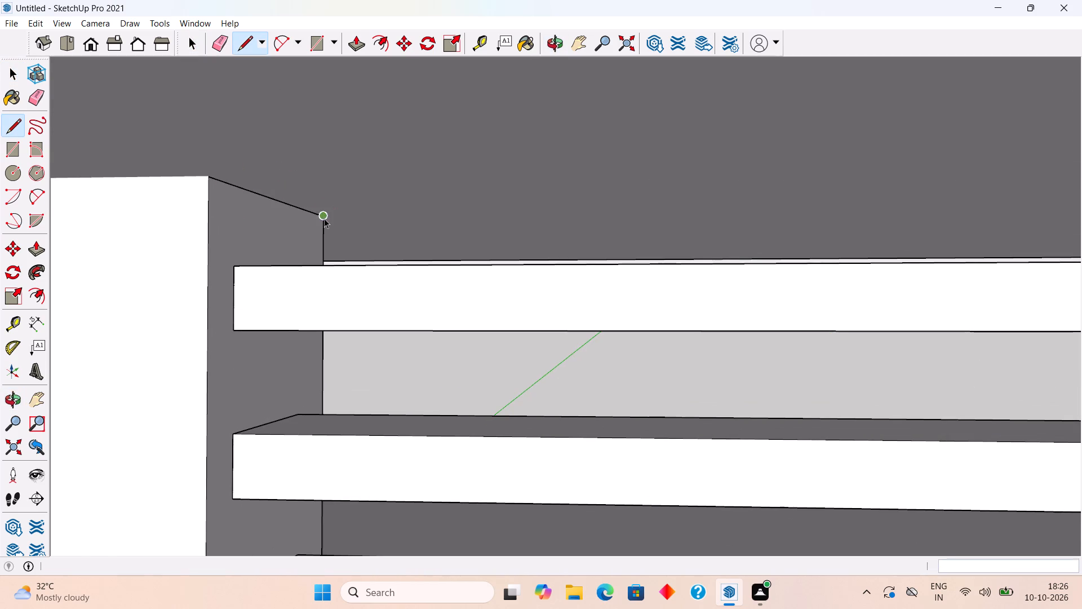
key(space)
Draw a 9" line along the wall's top edge between the louvres and the nearest projecting window box.
middle_drag(221, 214, 400, 223)
scroll(400, 223, down, 13)
middle_drag(224, 229, 168, 206)
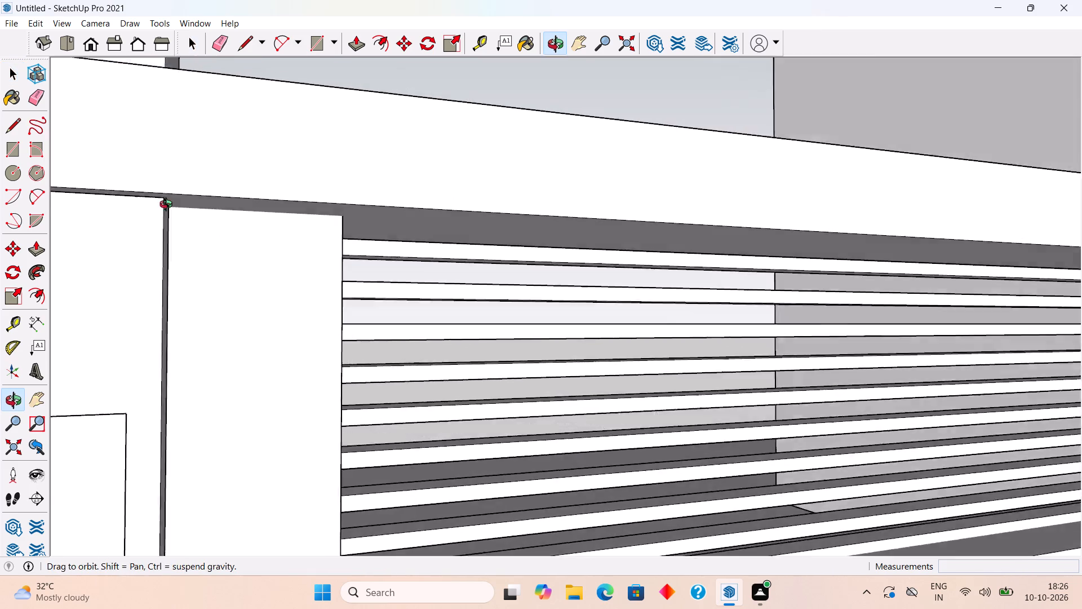
middle_drag(168, 206, 131, 191)
scroll(131, 191, up, 3)
scroll(276, 245, up, 4)
key(l)
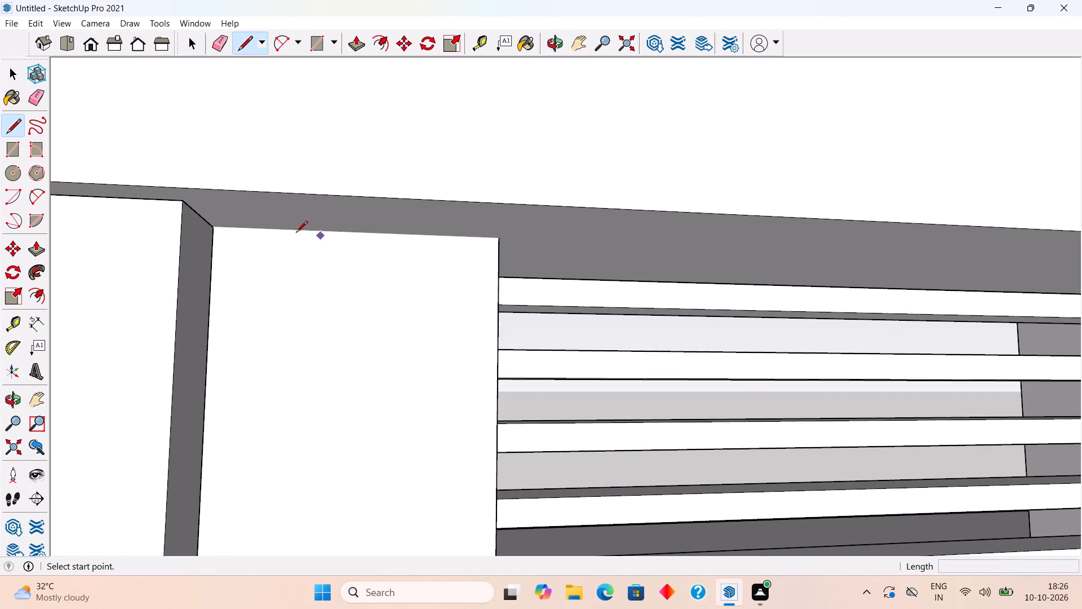
click(213, 223)
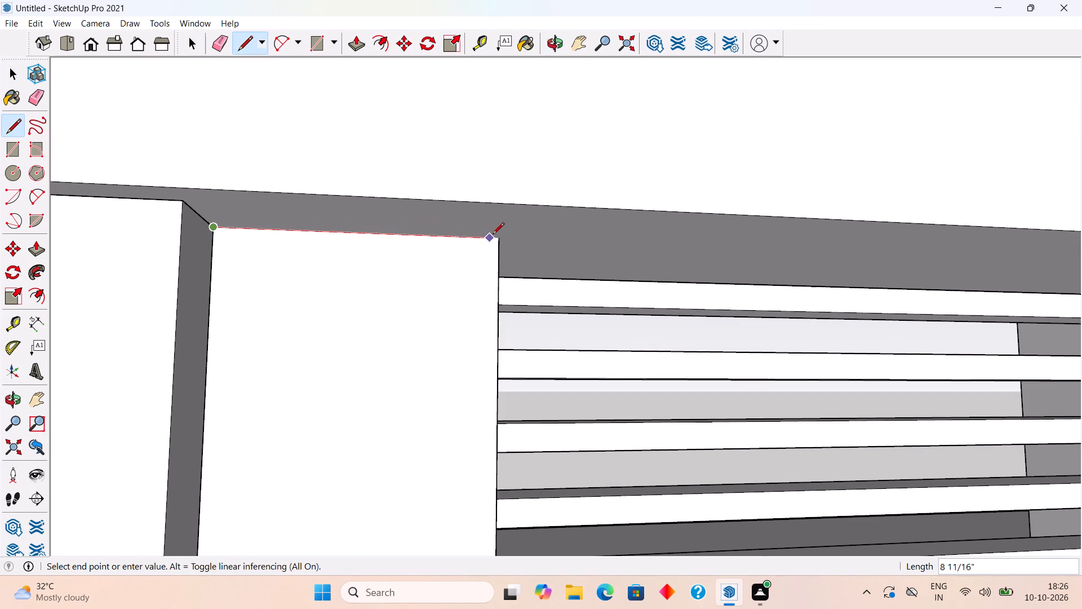
click(495, 236)
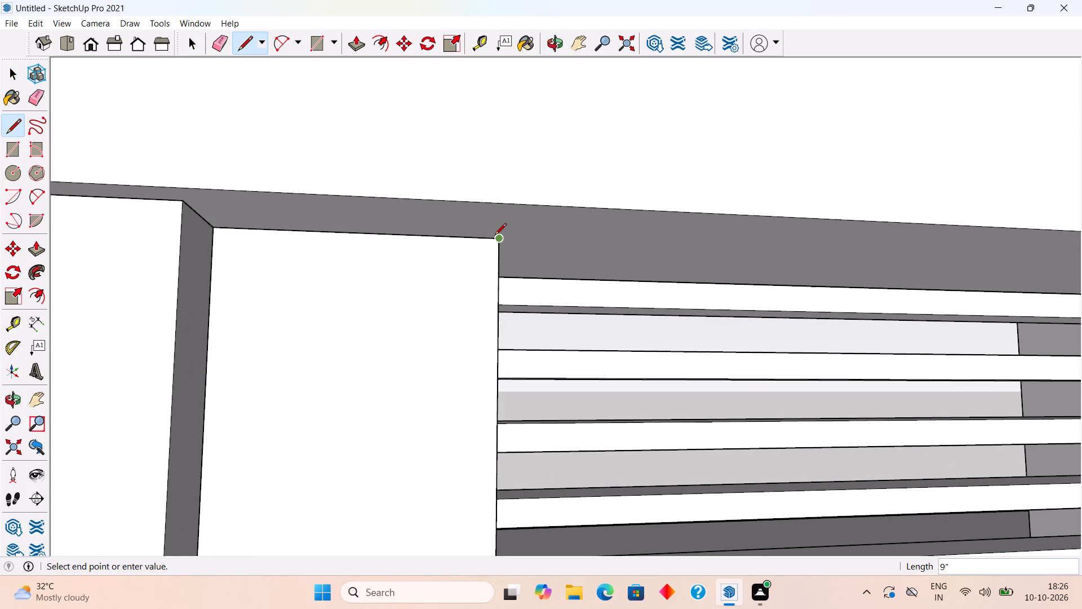
key(space)
Draw a 9" line along the wall's top edge between the projecting pier and the adjacent window box.
scroll(495, 254, down, 9)
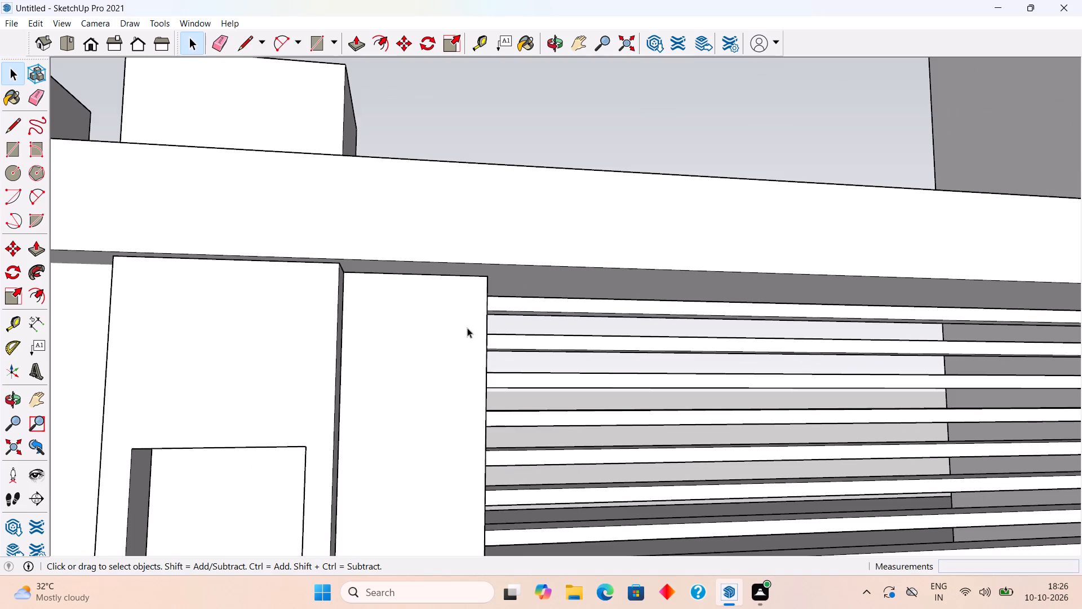
scroll(467, 328, down, 8)
scroll(318, 311, up, 2)
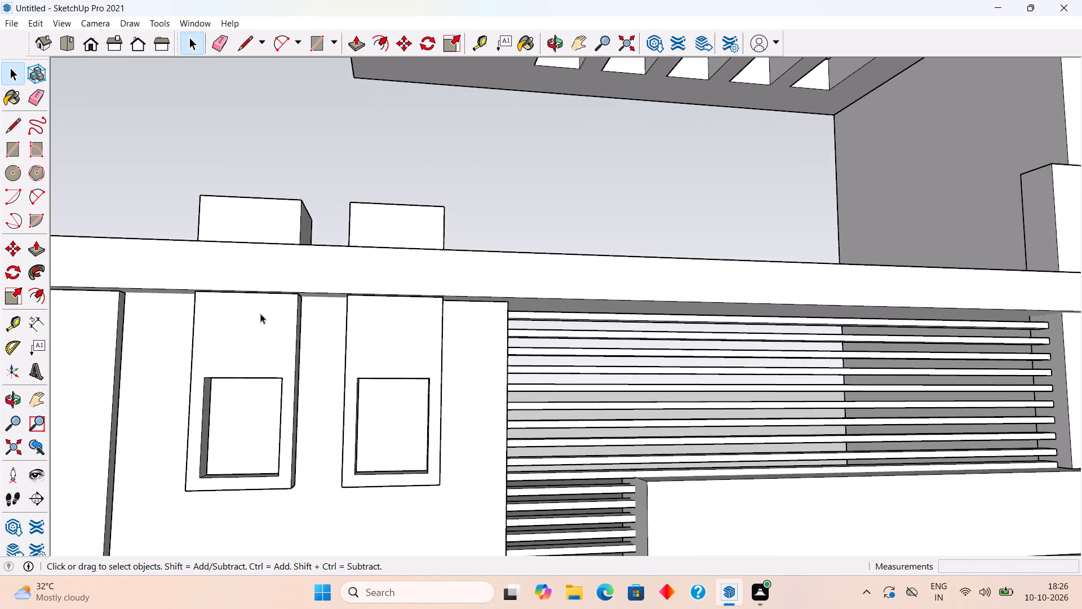
scroll(100, 321, up, 5)
middle_drag(146, 270, 171, 221)
scroll(171, 221, up, 2)
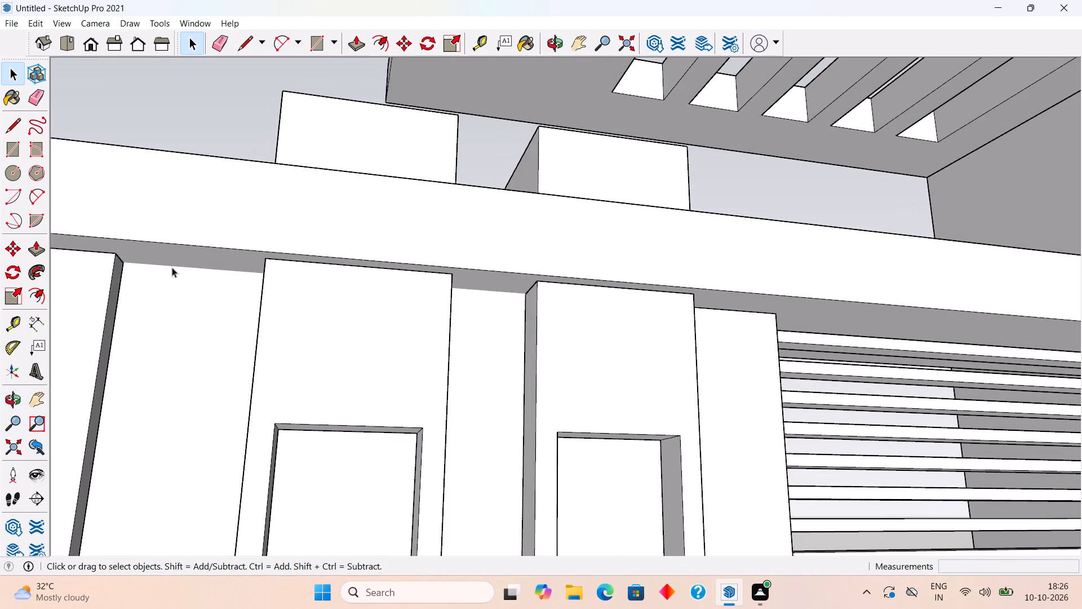
middle_drag(169, 273, 253, 301)
key(l)
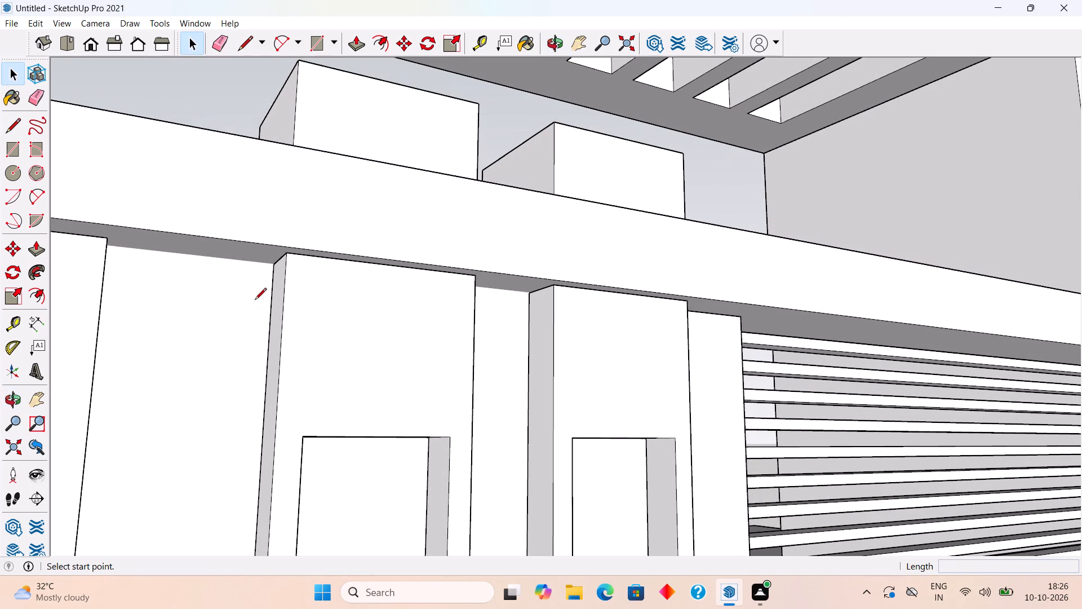
click(271, 266)
middle_drag(234, 271, 209, 279)
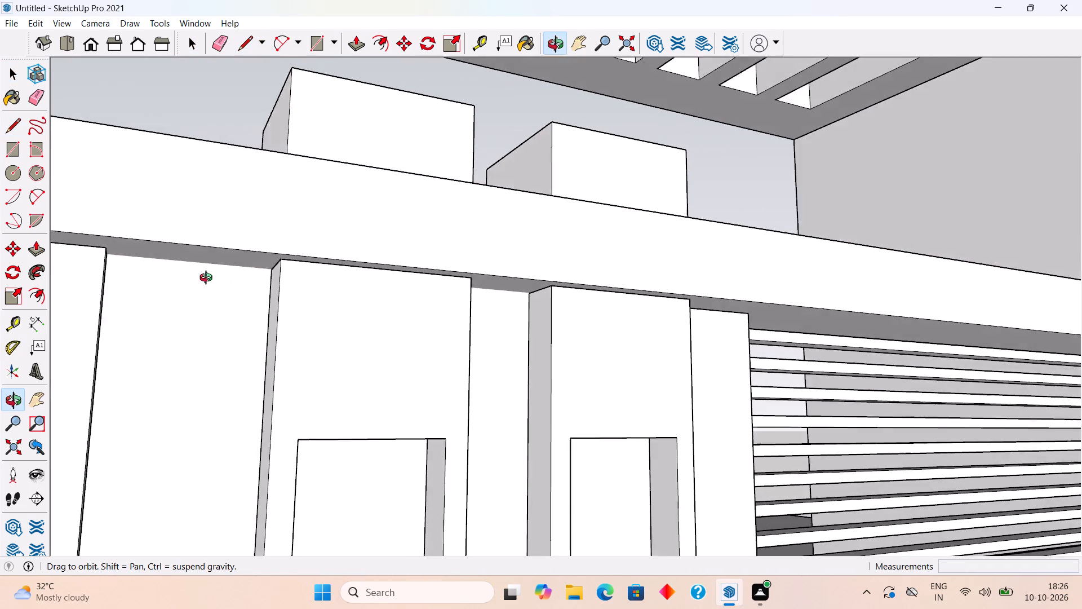
middle_drag(209, 279, 150, 286)
scroll(140, 286, up, 4)
click(122, 278)
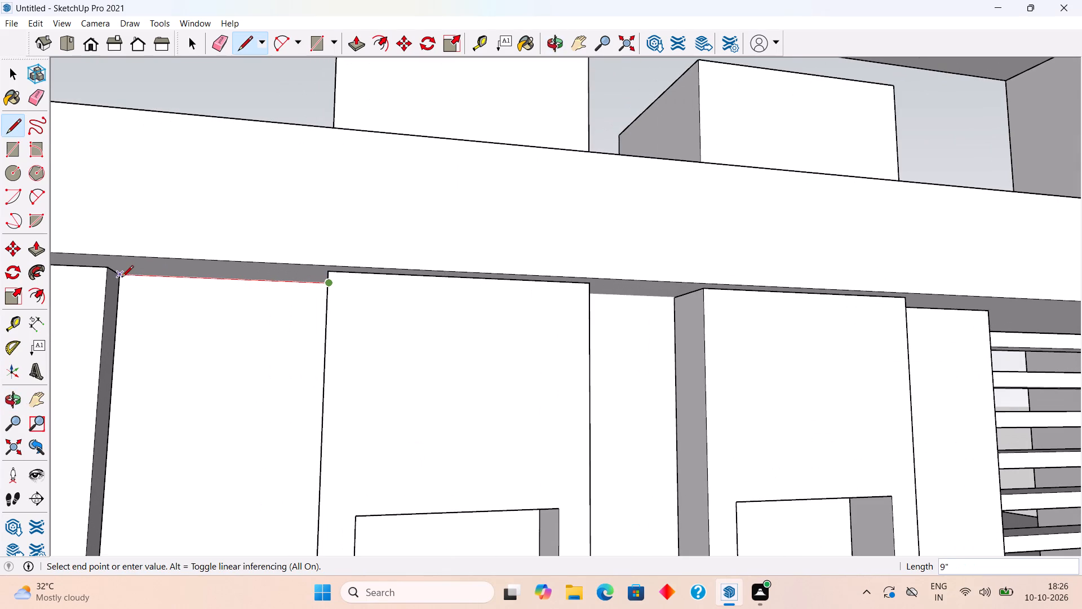
key(space)
Draw a 6" line along the wall's top edge between the two projecting window boxes.
key(l)
middle_drag(442, 339, 351, 345)
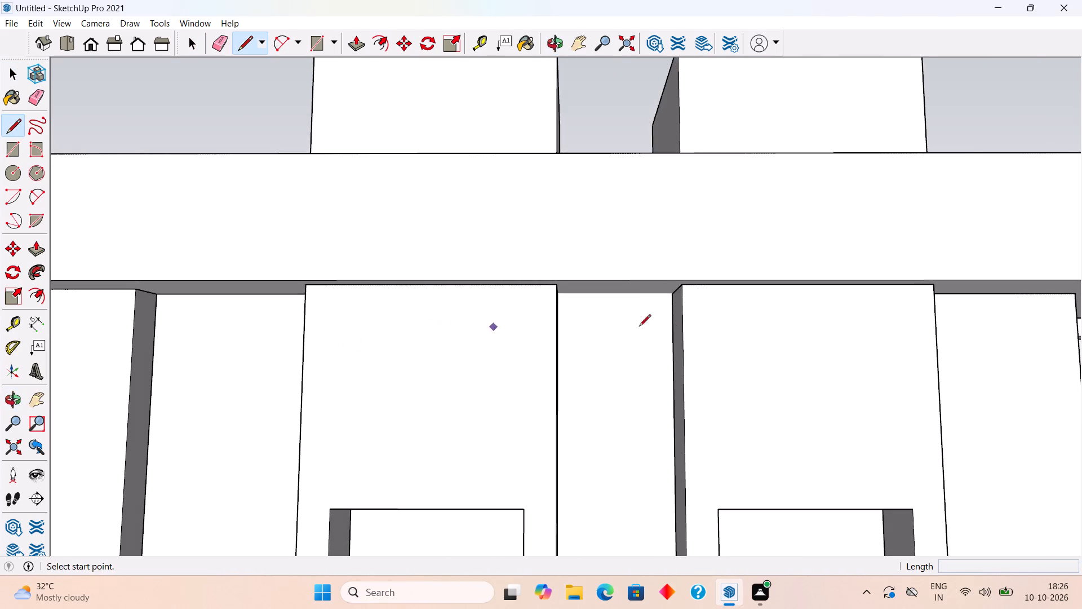
scroll(673, 314, up, 7)
click(672, 282)
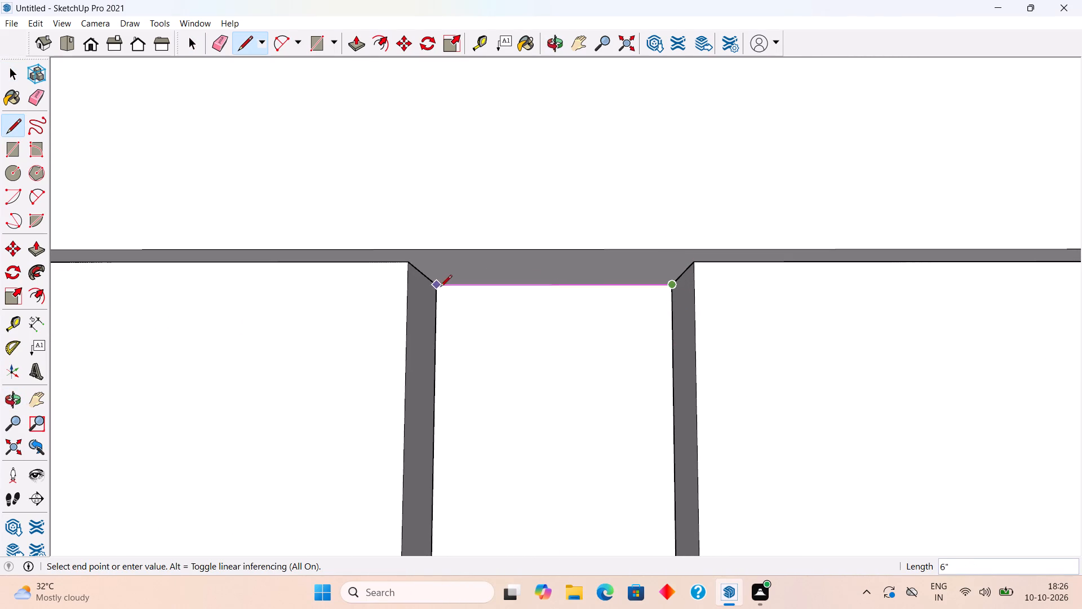
click(437, 287)
key(space)
Draw the missing front top edge of the recessed wall panel at the far end of the louvres, under the slab.
scroll(437, 287, down, 10)
middle_drag(856, 348, 765, 332)
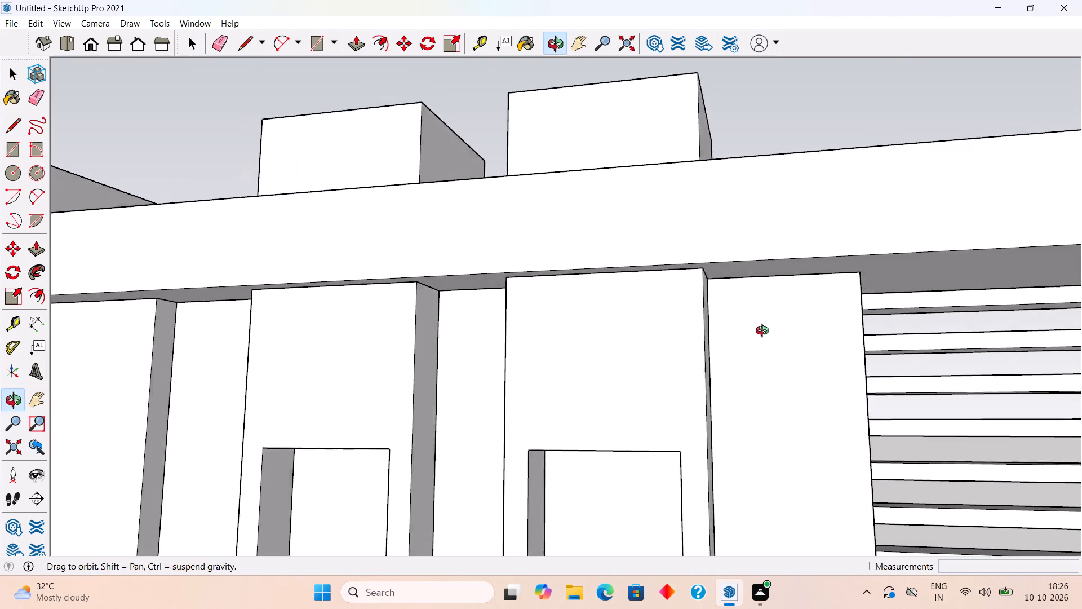
middle_drag(765, 332, 759, 330)
scroll(759, 330, down, 13)
middle_drag(759, 354, 578, 445)
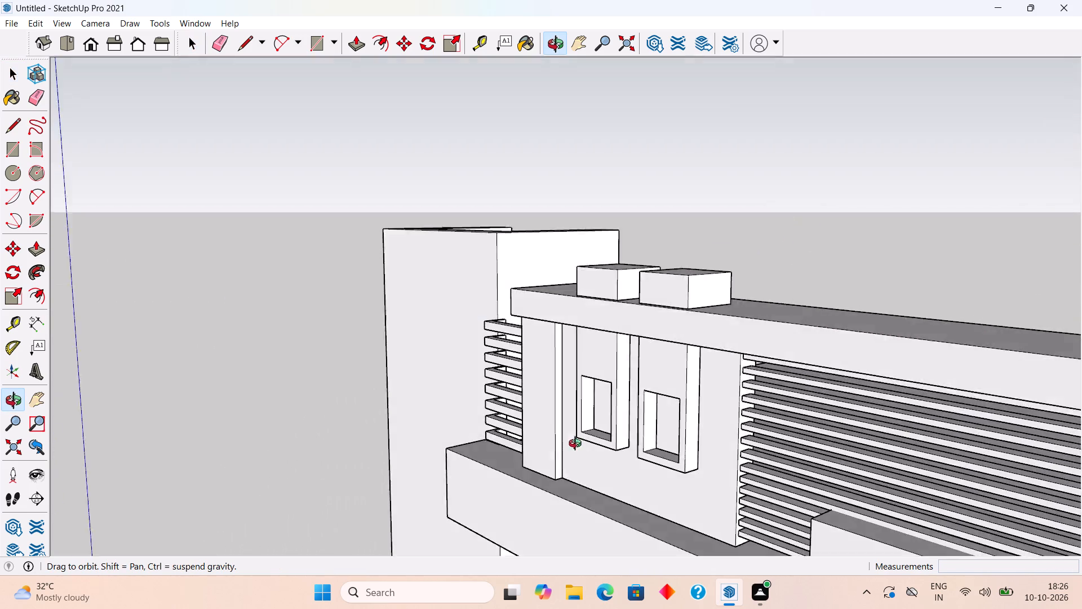
middle_drag(578, 445, 1039, 339)
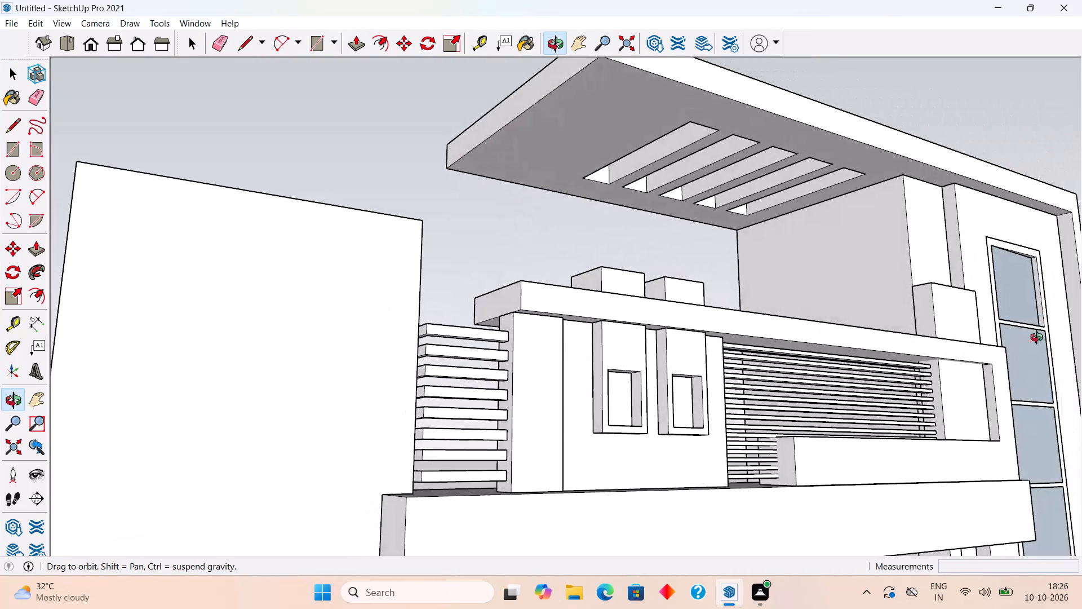
middle_drag(1039, 339, 971, 292)
scroll(979, 289, down, 6)
scroll(1048, 341, up, 3)
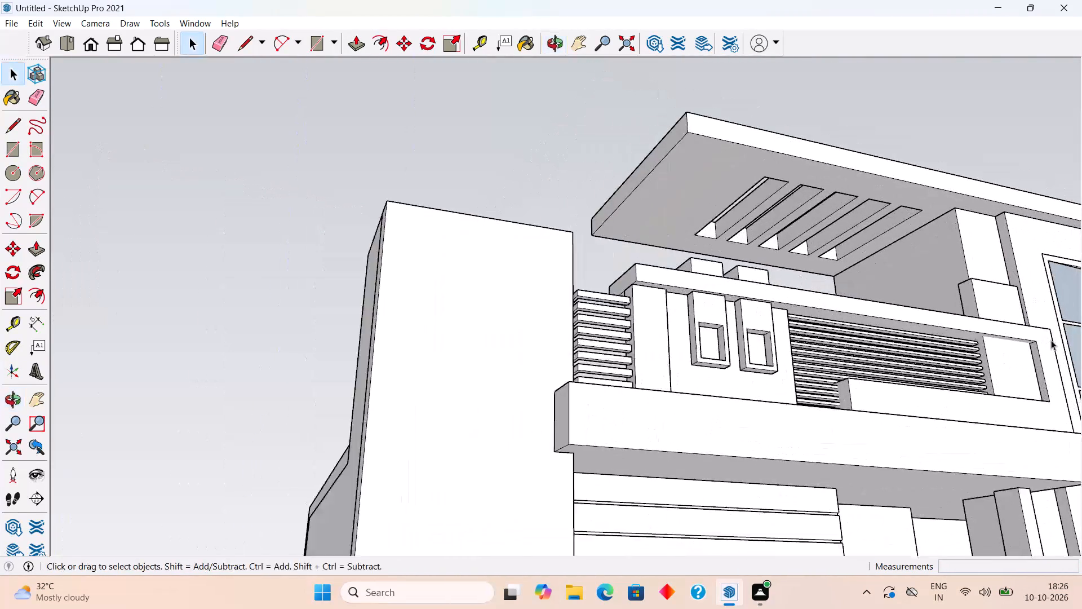
scroll(1051, 340, up, 17)
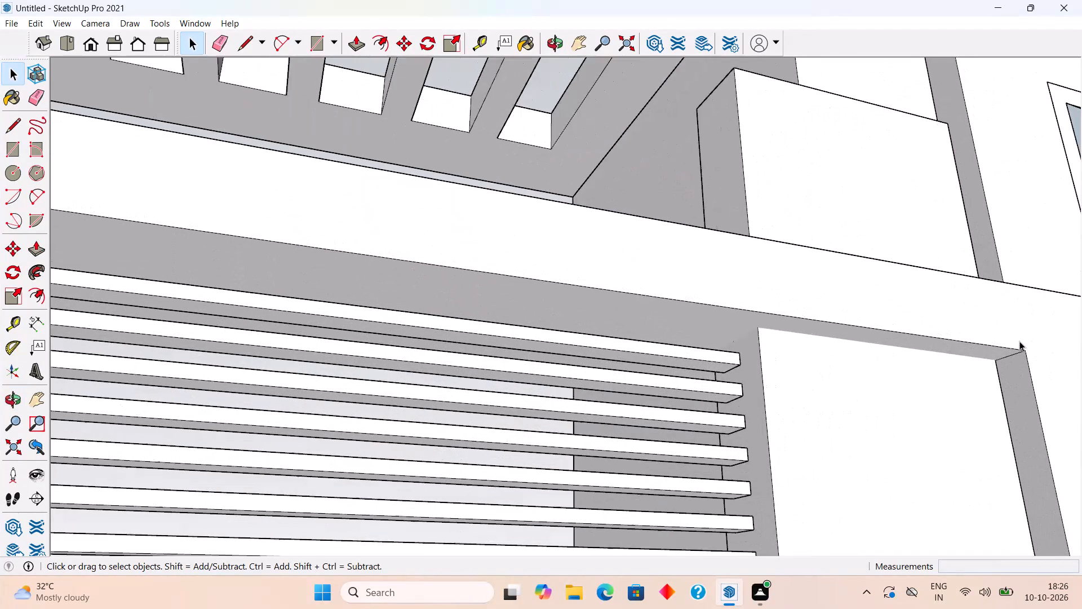
key(l)
click(992, 361)
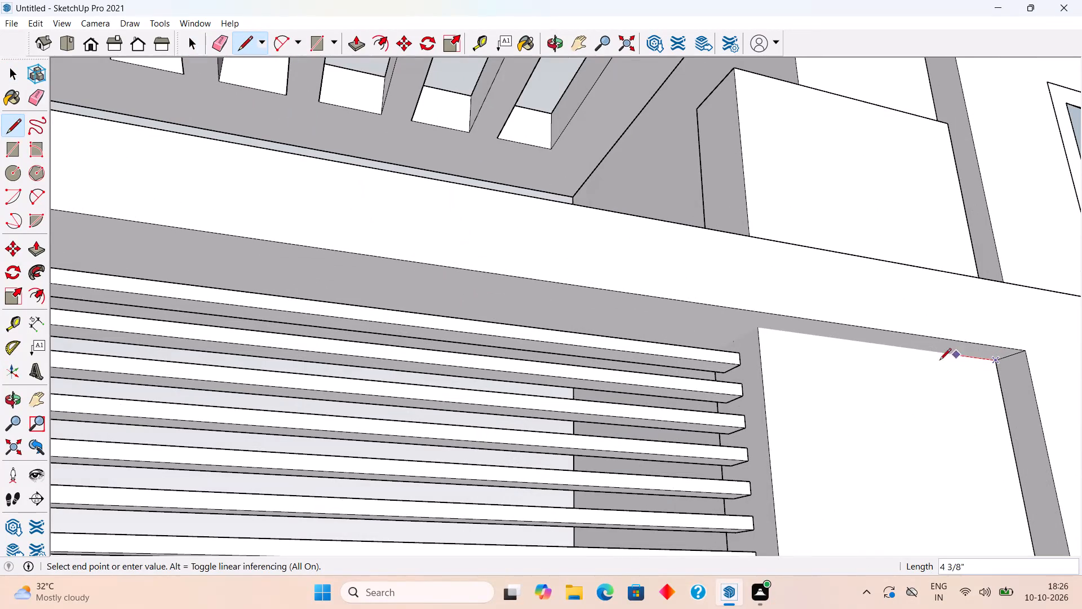
click(760, 328)
Continue the recessed panel's top edge along its louvre-side face, about 6 1/2", and 2' along its back face.
middle_drag(760, 328, 832, 379)
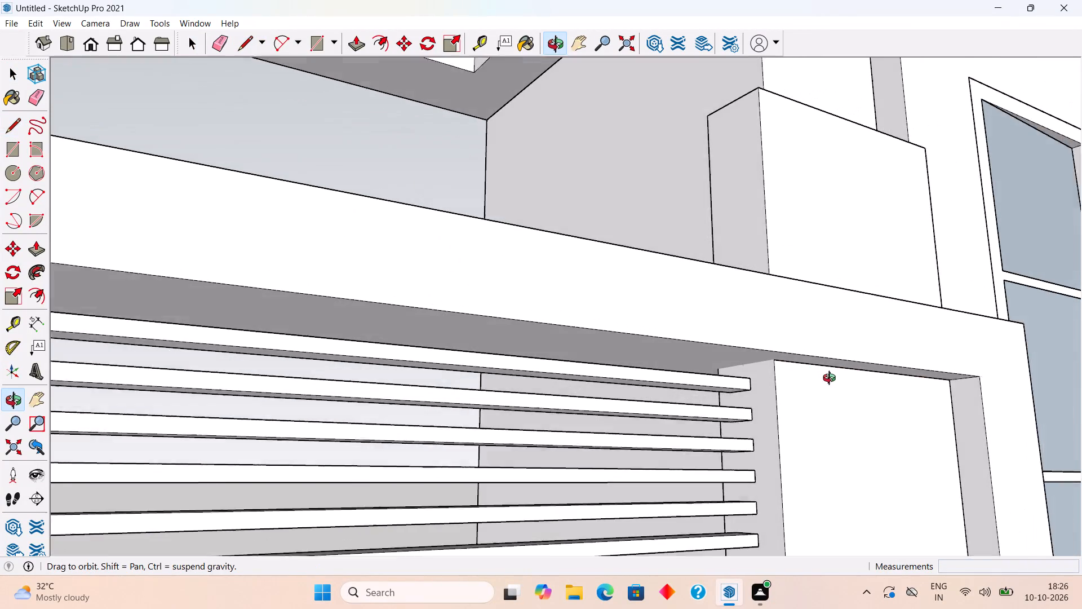
middle_drag(832, 379, 836, 382)
scroll(766, 381, up, 3)
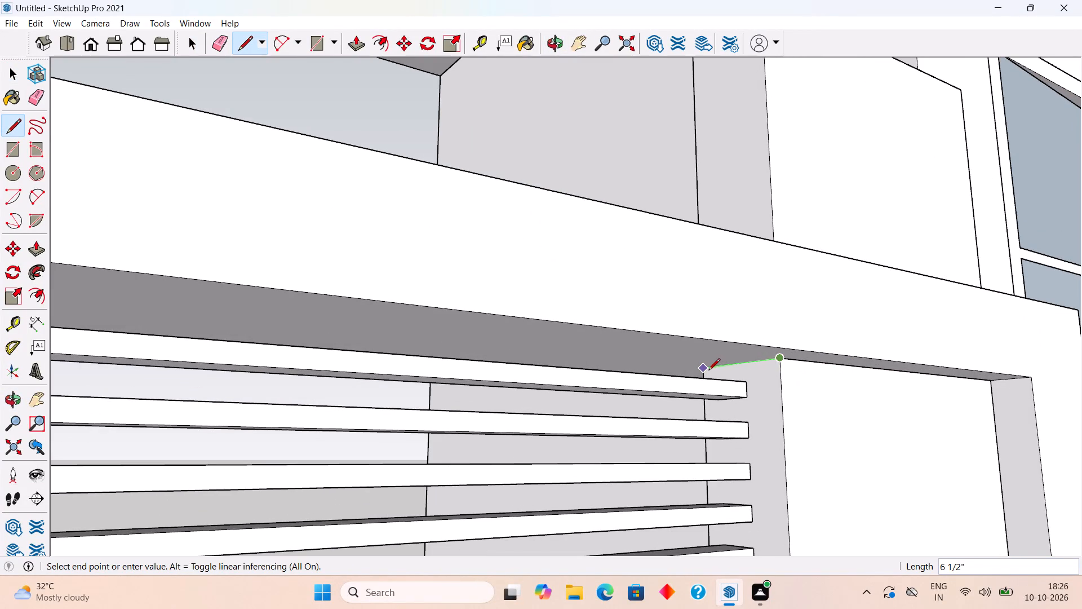
click(708, 371)
middle_drag(704, 370, 1081, 377)
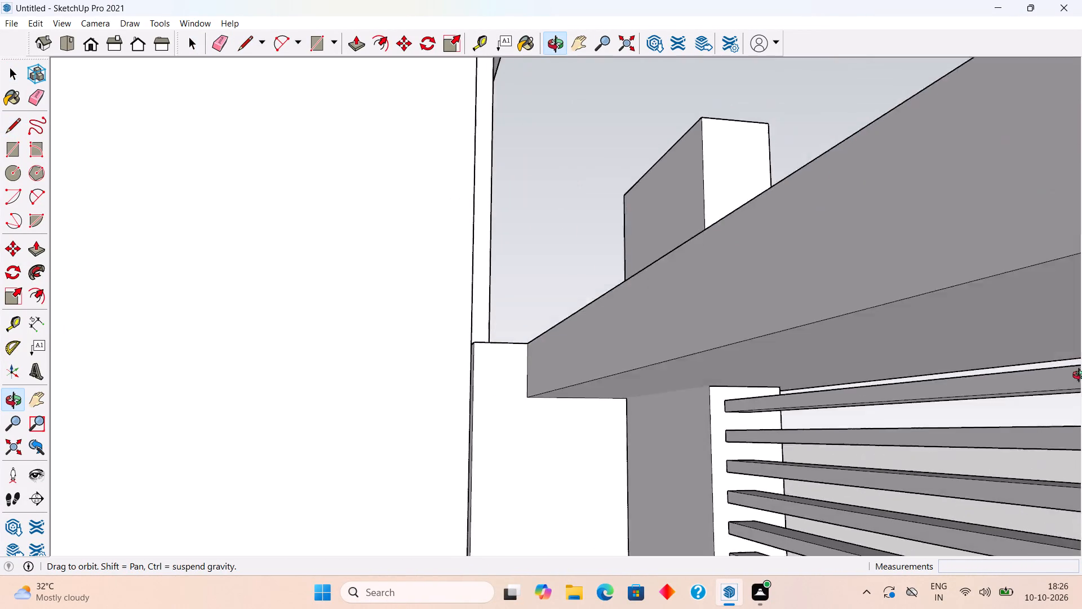
middle_drag(1081, 377, 1081, 338)
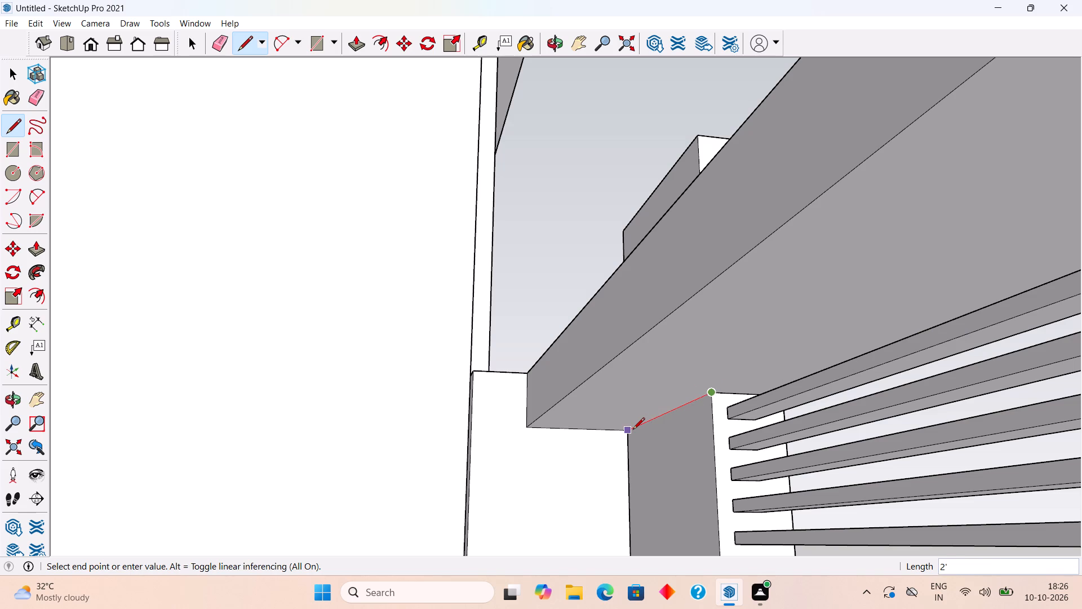
click(633, 430)
middle_drag(694, 393, 951, 372)
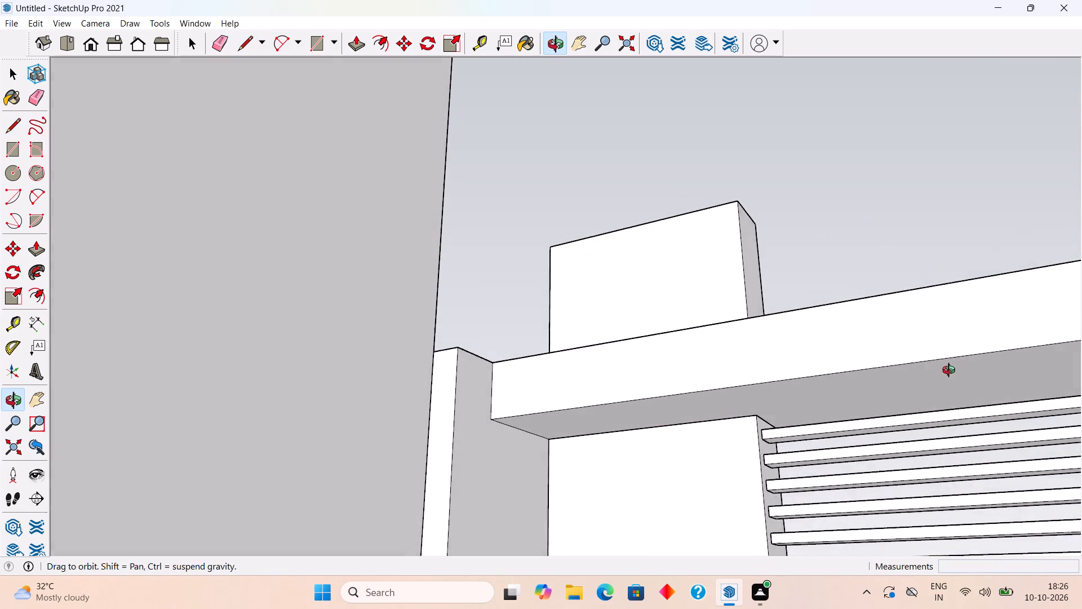
middle_drag(951, 372, 861, 516)
key(space)
Draw the missing base edges of the outermost small box on the slab, 1' along its side and about 1' 5/8" along its long face.
middle_drag(675, 241, 747, 436)
scroll(748, 436, up, 1)
scroll(744, 131, up, 1)
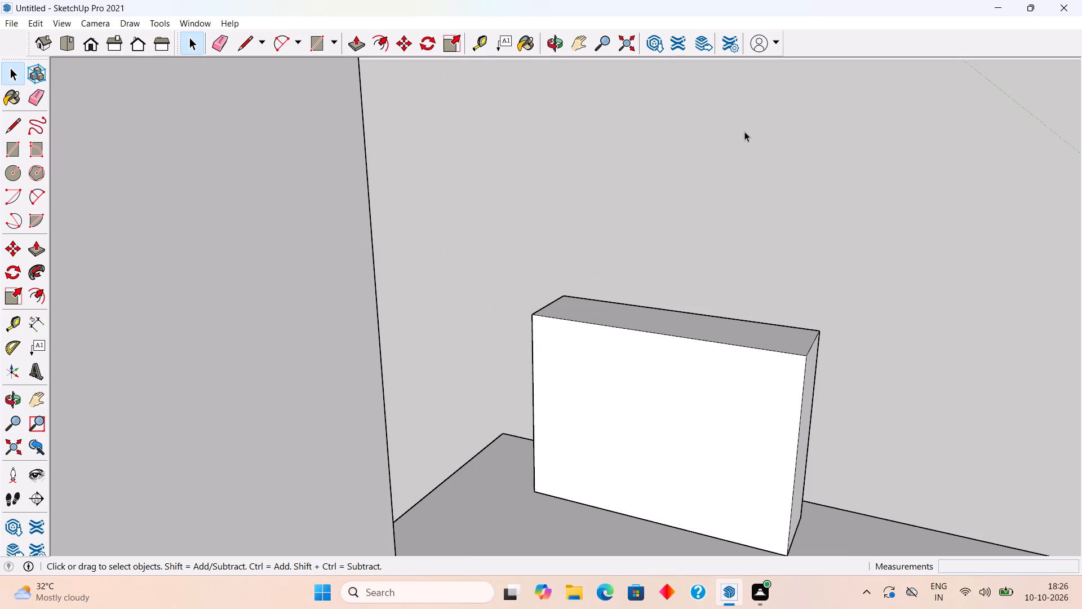
scroll(744, 131, down, 16)
middle_drag(751, 202, 624, 175)
scroll(625, 175, down, 4)
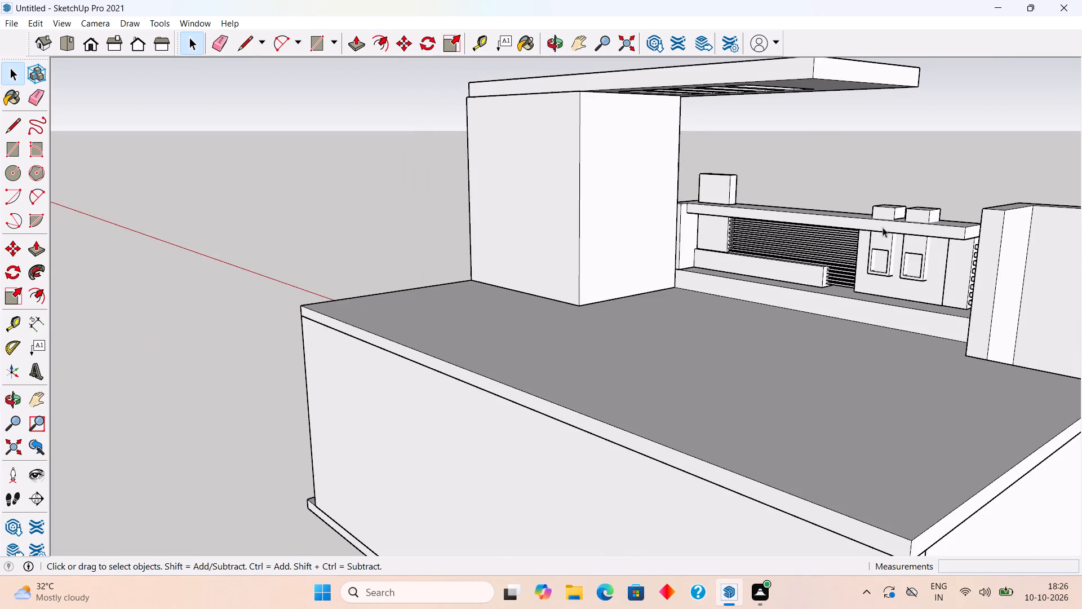
scroll(958, 219, up, 15)
scroll(900, 203, down, 4)
middle_drag(1014, 245, 1057, 303)
scroll(1057, 302, up, 2)
key(l)
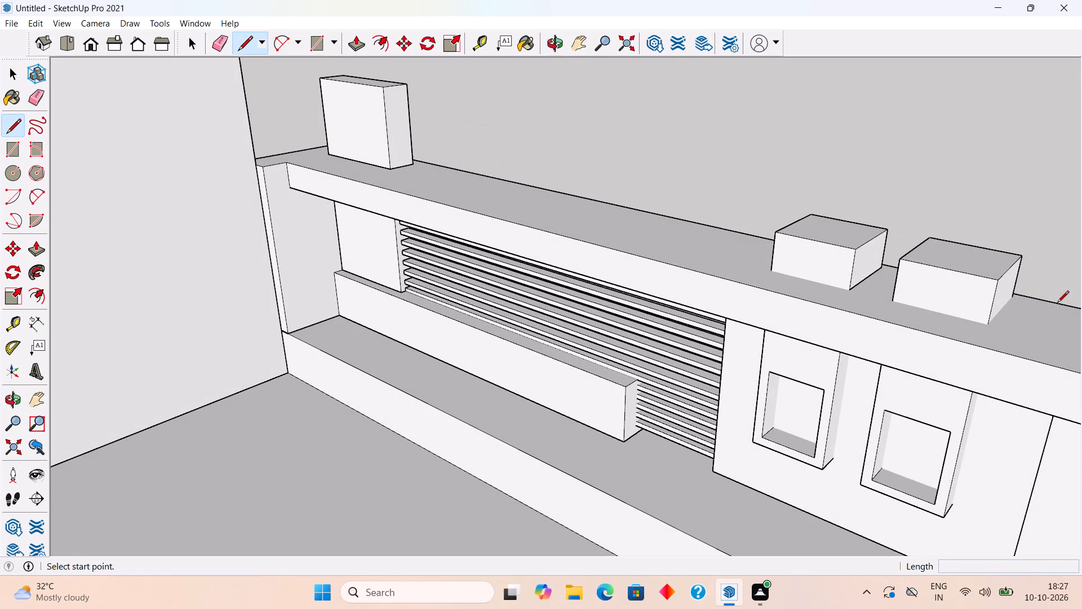
click(1012, 297)
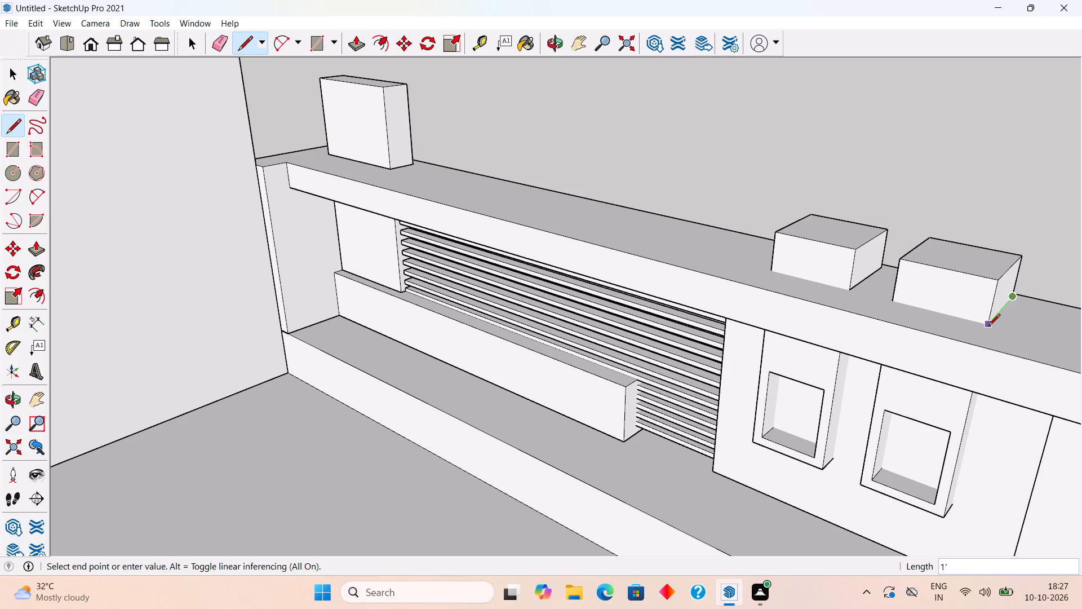
click(988, 326)
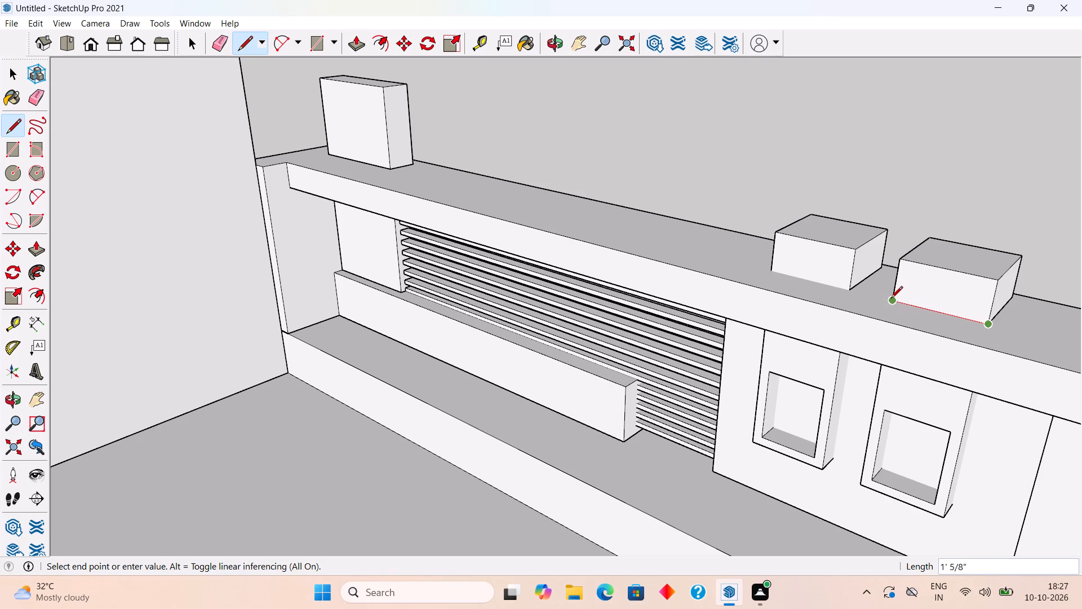
click(894, 299)
middle_drag(894, 299, 1081, 356)
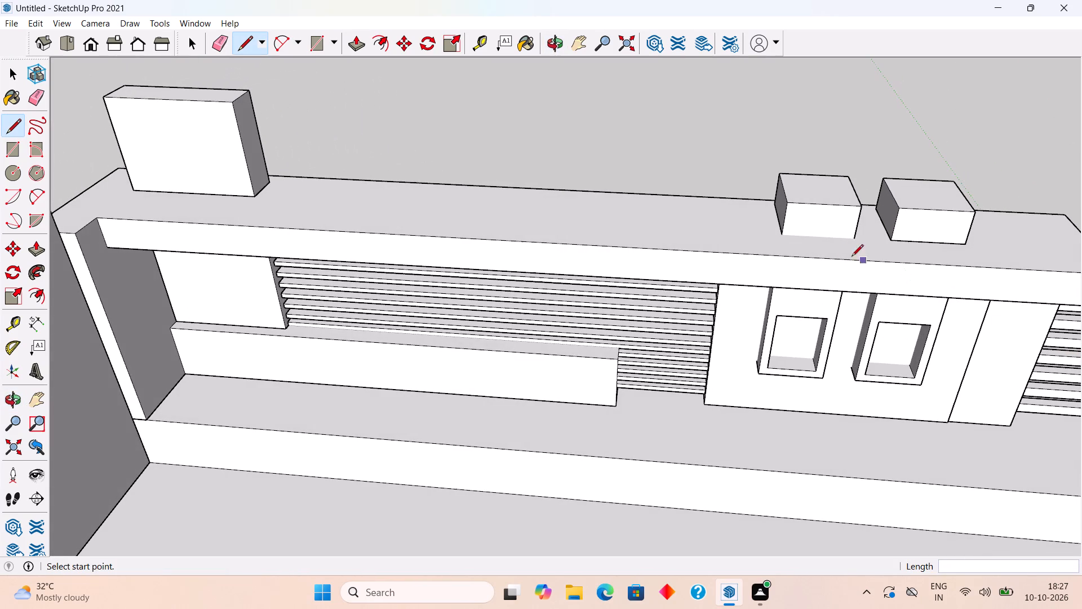
Draw the missing 1' front base edge of the small box on the slab that is nearer the large box.
key(space)
key(l)
click(855, 236)
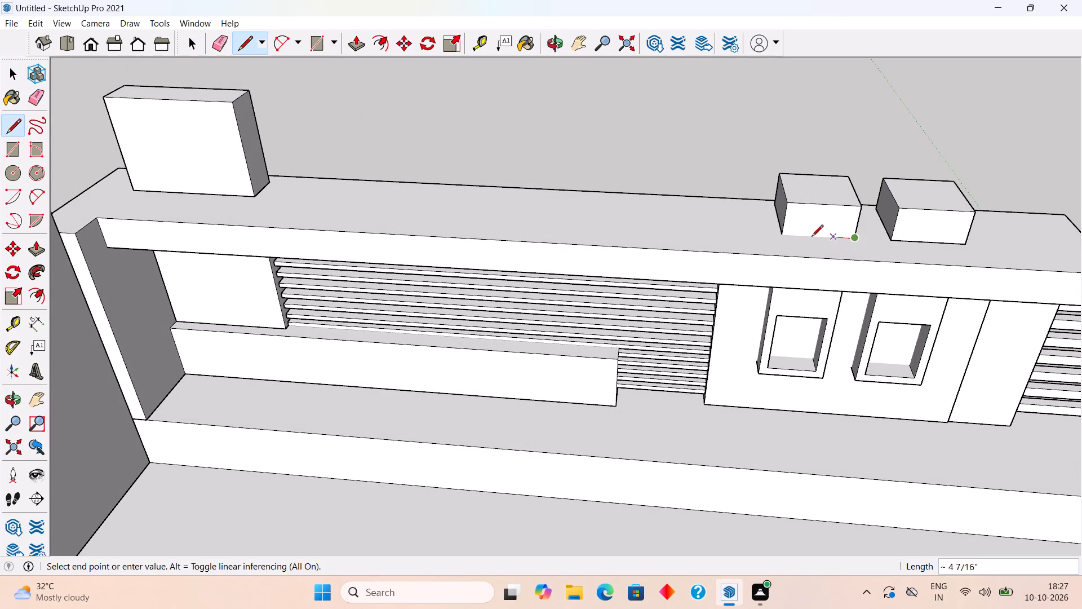
click(781, 237)
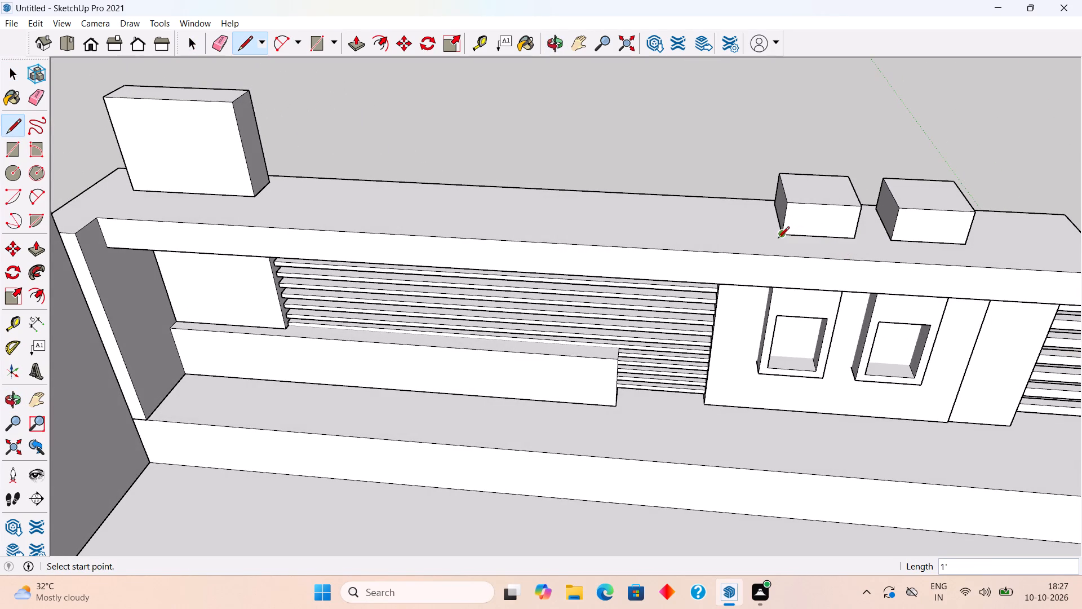
Draw the louvre-side top edge of the nearer projecting window box under the slab, and its 2' vertical edge against the wall.
middle_drag(781, 272, 883, 134)
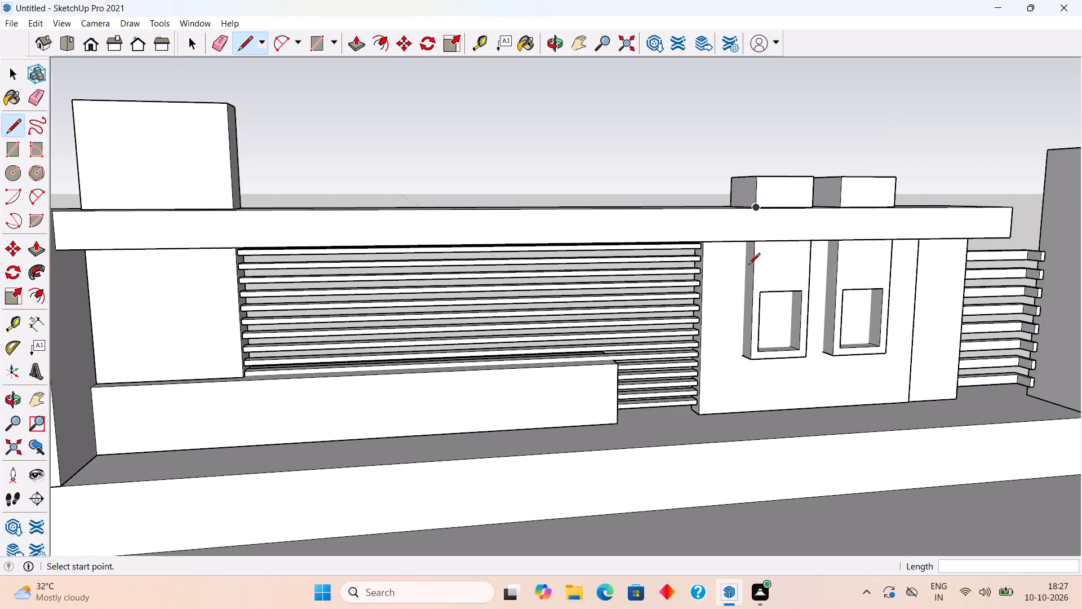
key(space)
scroll(746, 259, up, 6)
middle_drag(761, 230, 784, 136)
scroll(784, 136, up, 1)
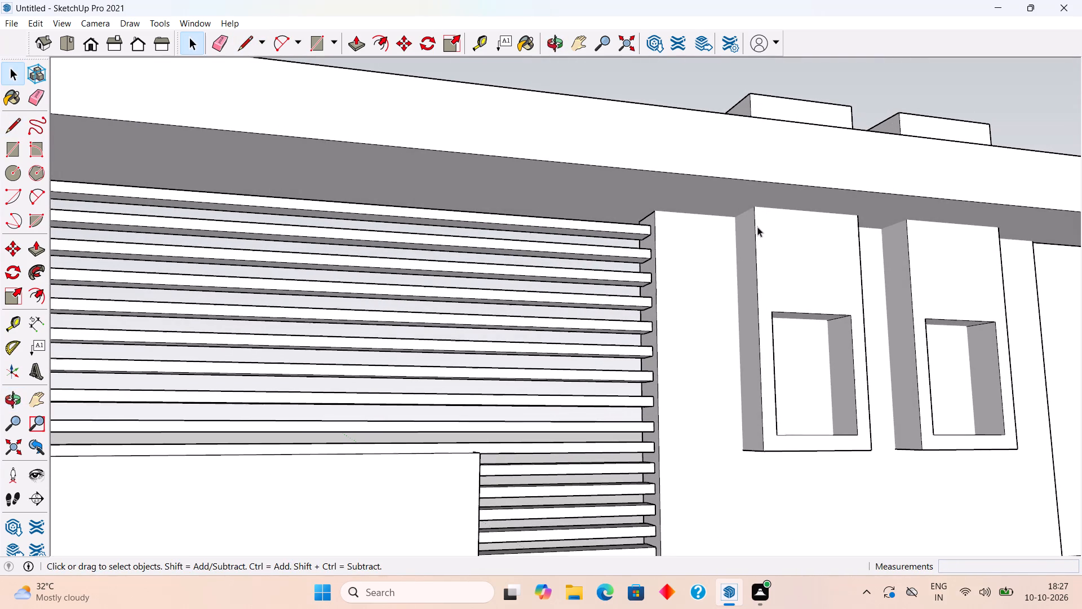
key(l)
click(753, 208)
click(735, 218)
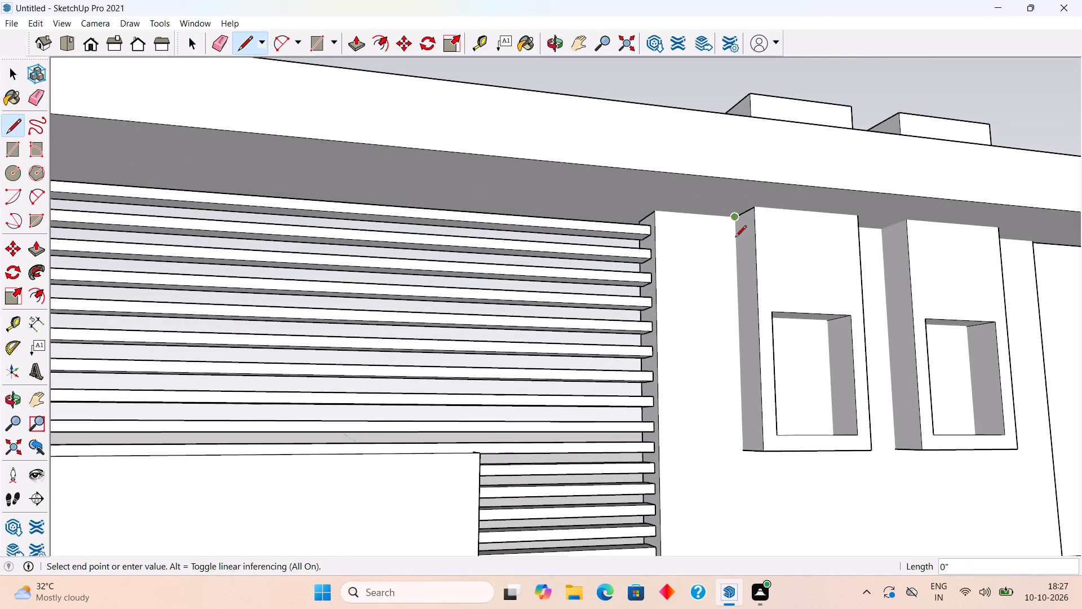
click(742, 452)
middle_drag(793, 428, 648, 433)
key(space)
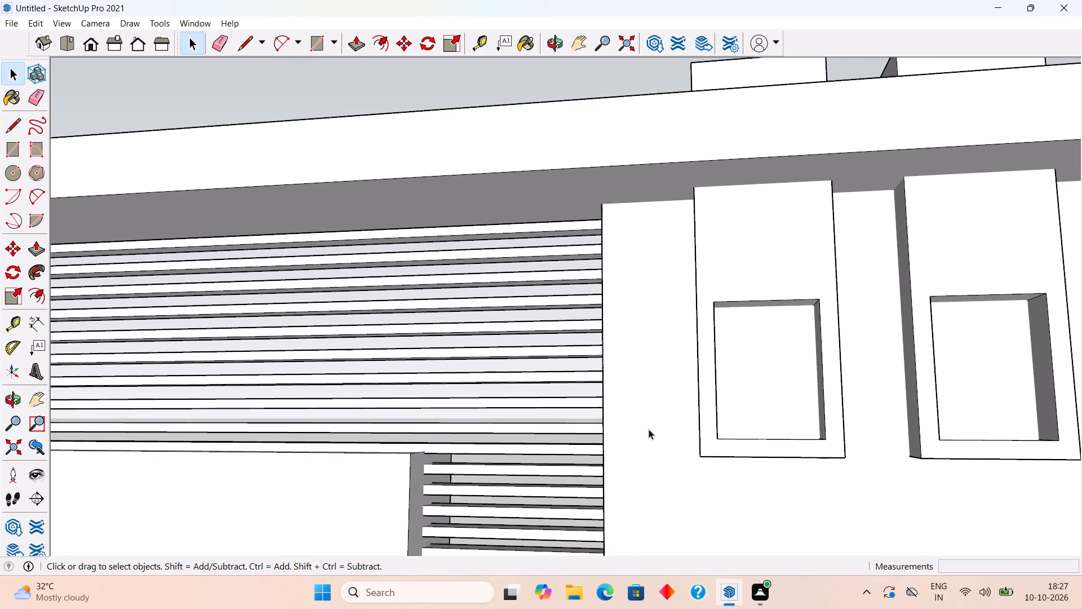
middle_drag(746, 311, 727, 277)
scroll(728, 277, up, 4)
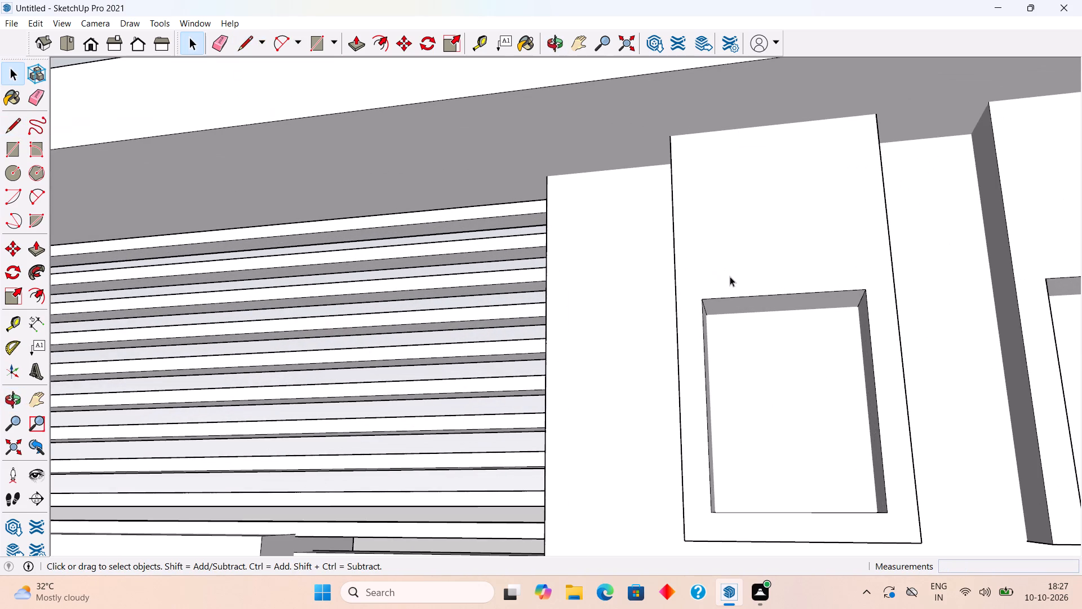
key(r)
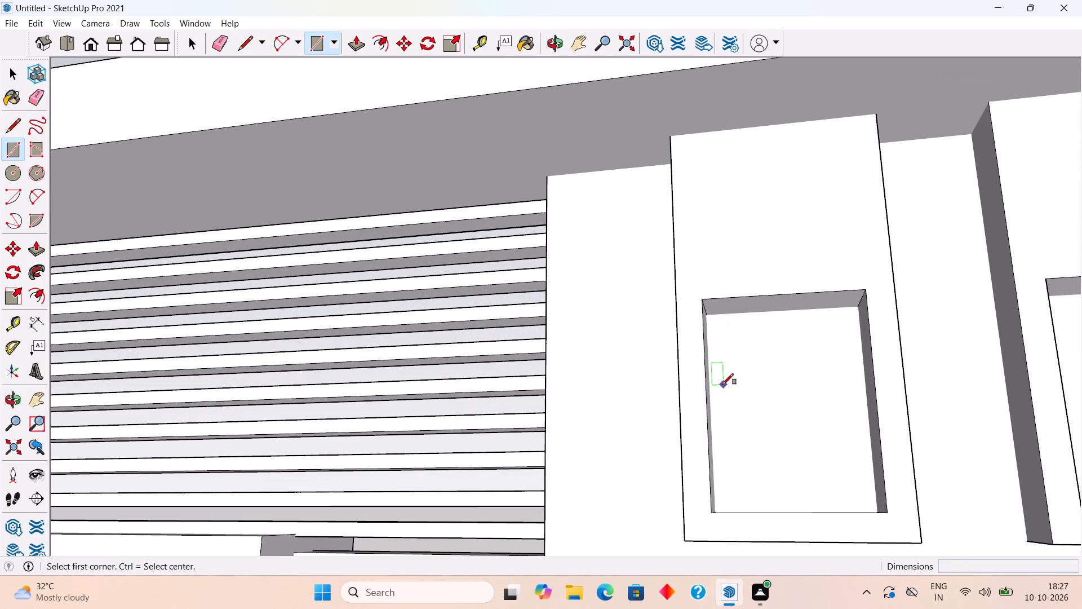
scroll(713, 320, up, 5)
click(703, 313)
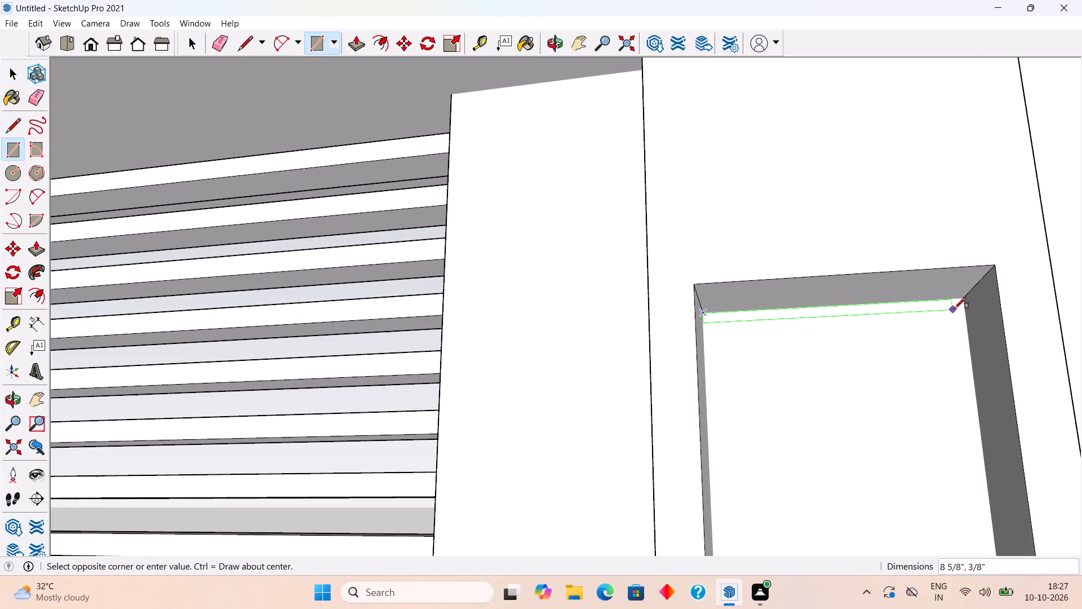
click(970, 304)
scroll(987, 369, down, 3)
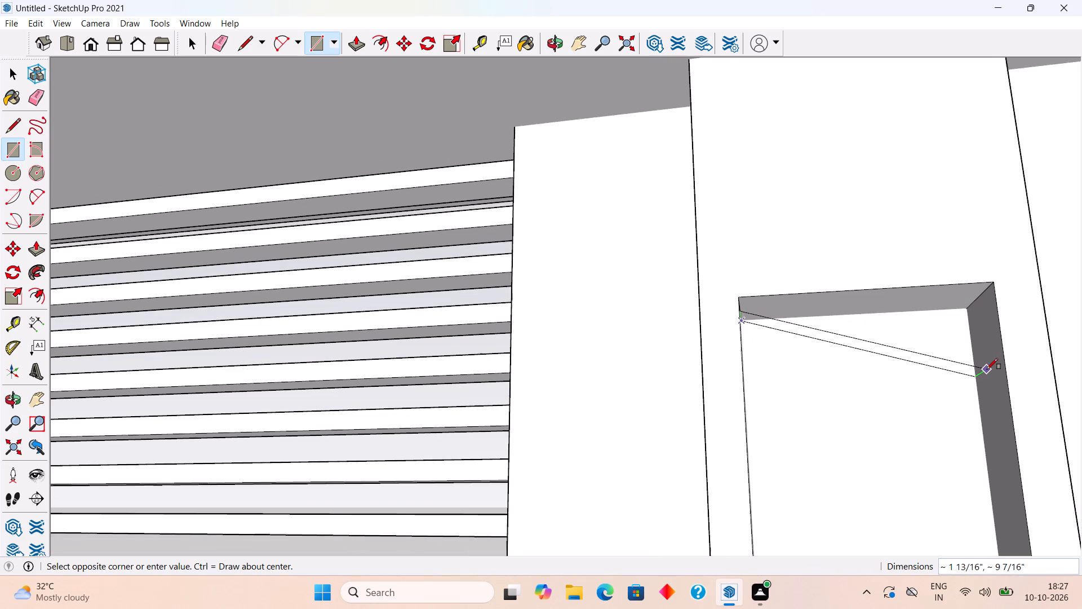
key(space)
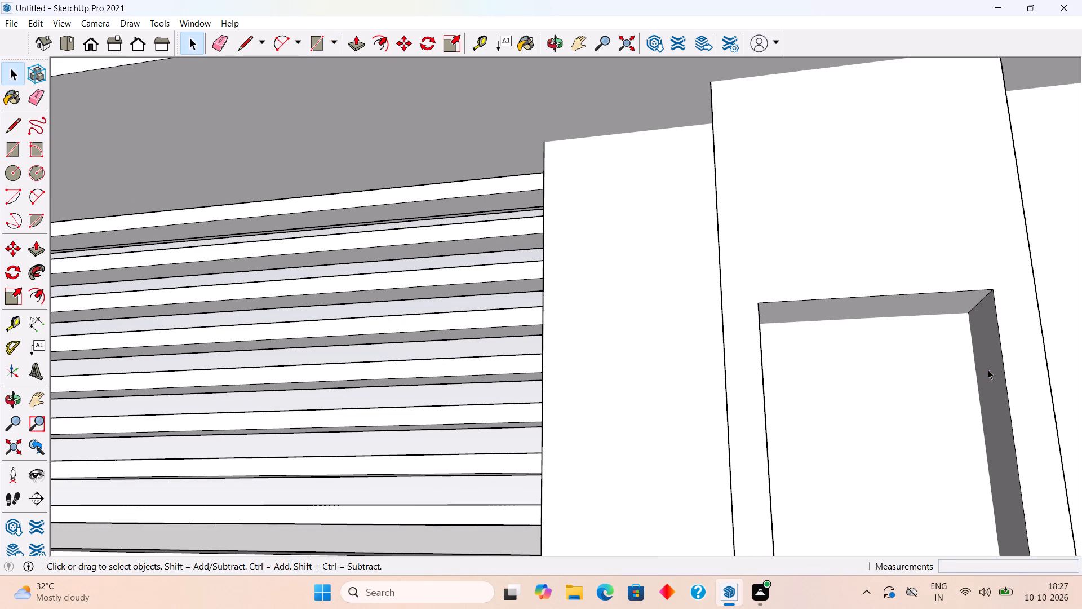
Outline the back face inside the window recess nearer the long louvres with lines, 9" wide by 1' high.
key(l)
click(971, 310)
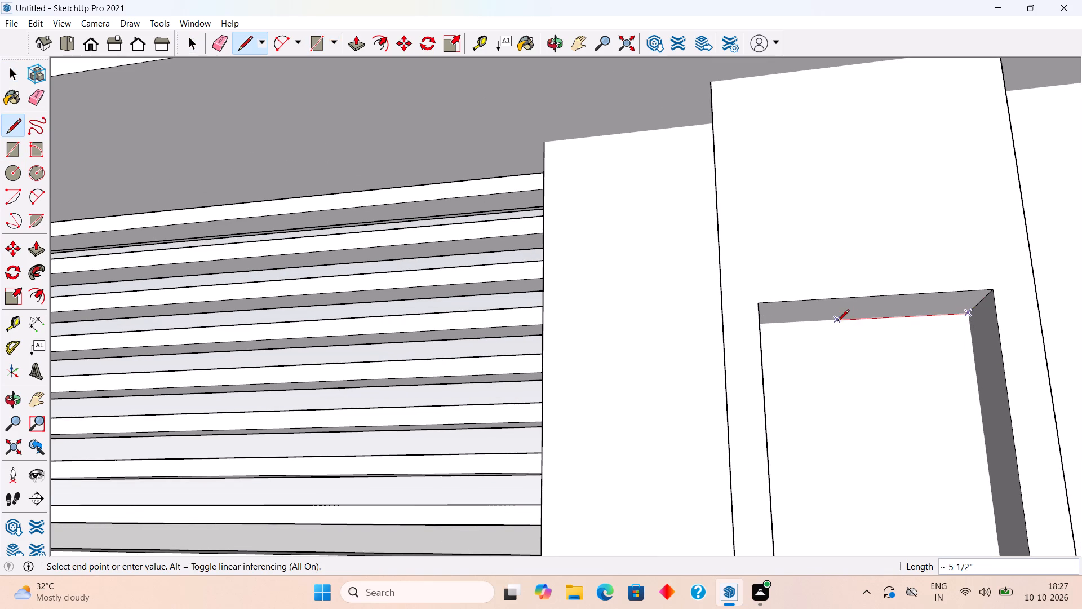
middle_drag(827, 322, 743, 325)
scroll(743, 325, up, 4)
click(725, 316)
scroll(725, 316, down, 5)
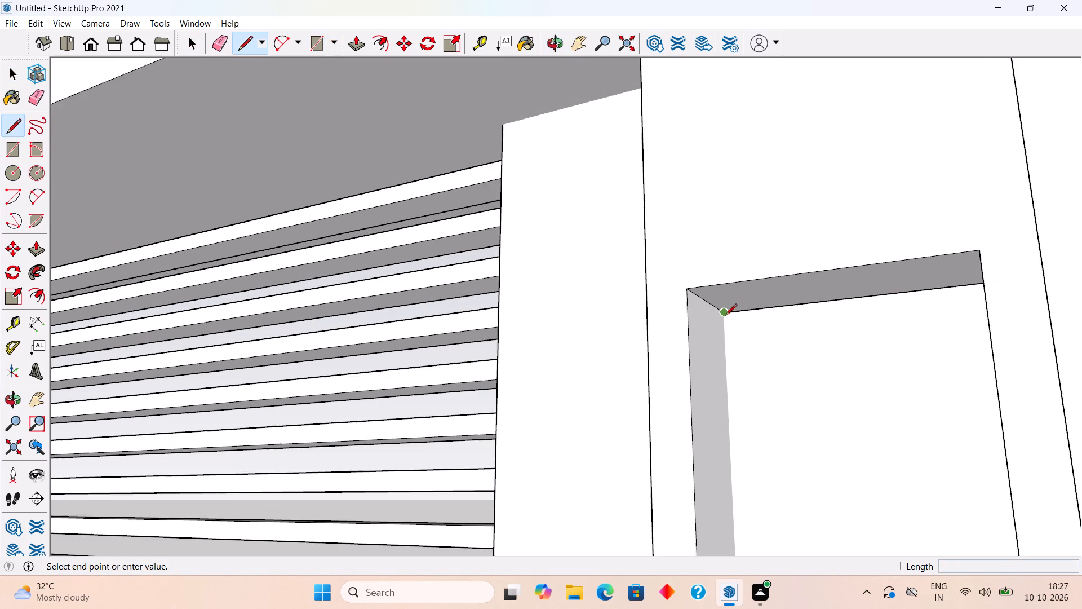
scroll(725, 316, down, 7)
middle_drag(728, 350, 745, 469)
scroll(744, 467, up, 7)
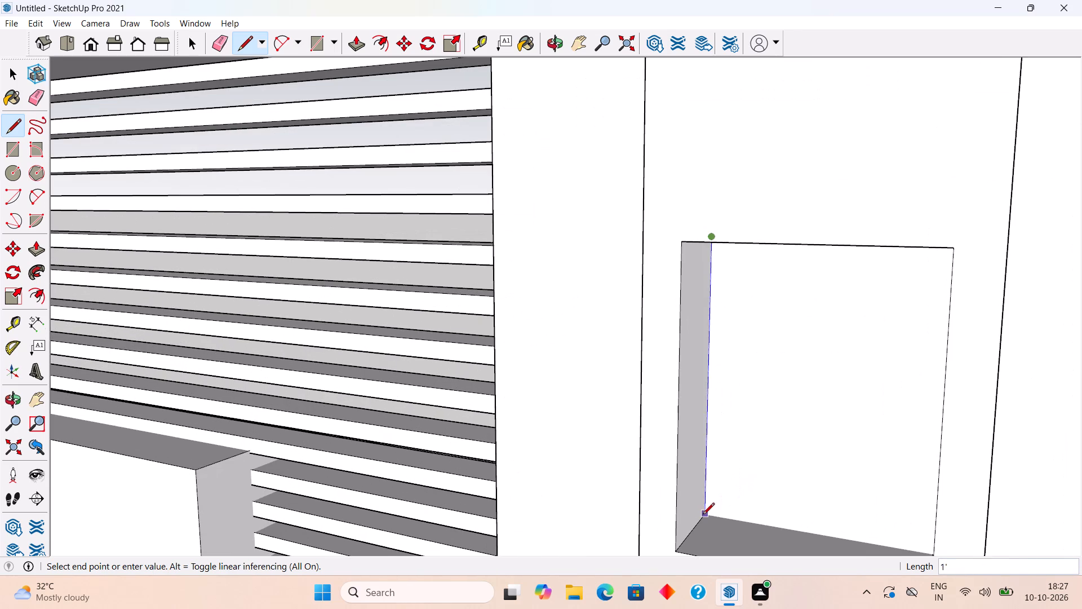
click(703, 515)
middle_drag(703, 515, 839, 505)
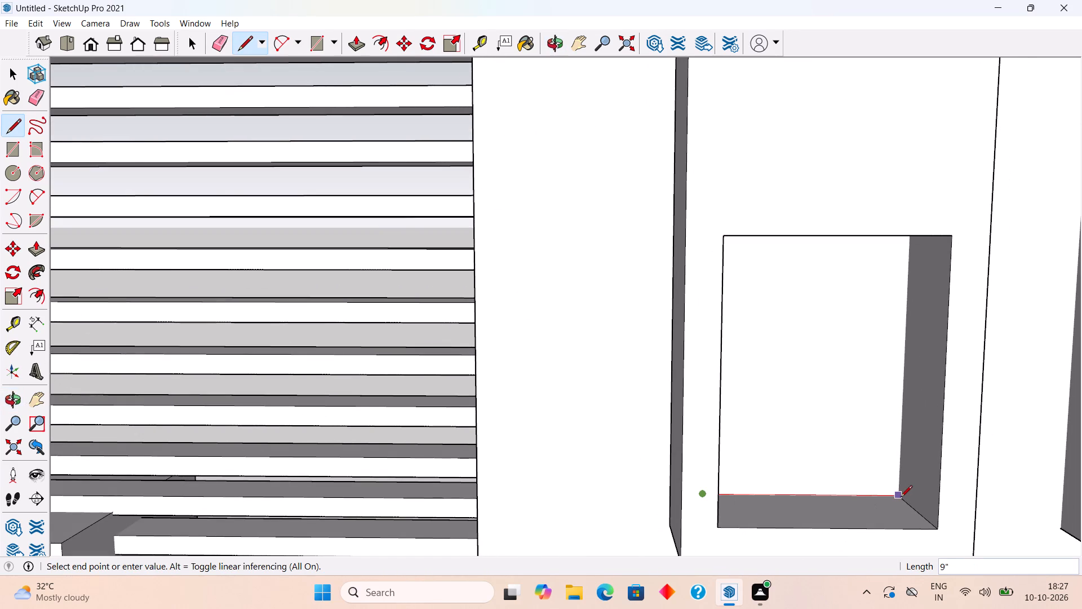
click(901, 498)
middle_drag(902, 250, 883, 184)
scroll(890, 206, up, 2)
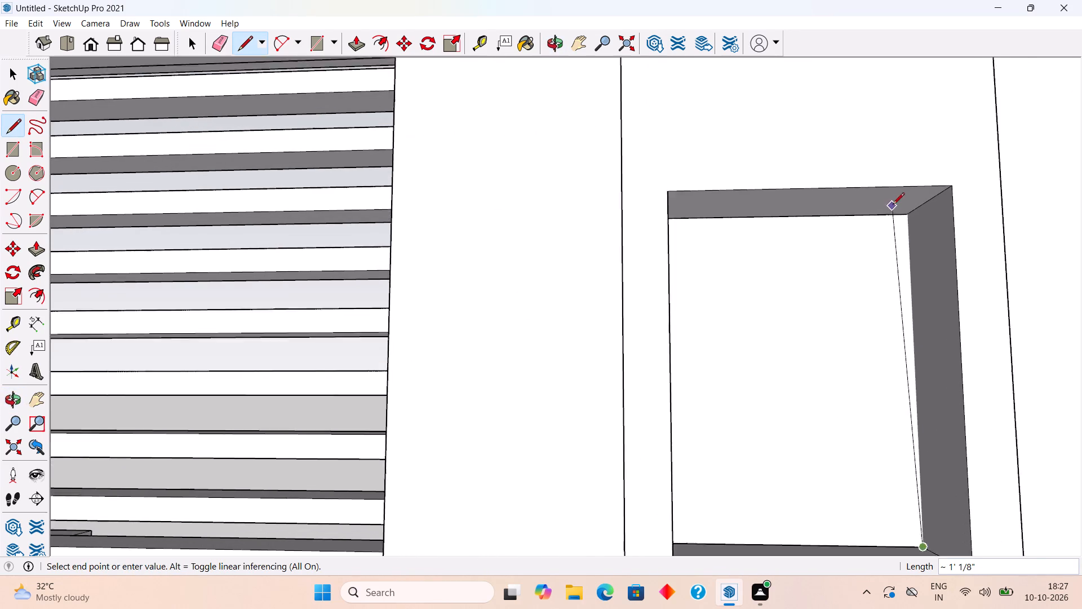
scroll(893, 205, up, 2)
click(907, 220)
key(space)
Outline the back face inside the second window recess with lines, 9" wide by 1' high.
scroll(877, 223, down, 10)
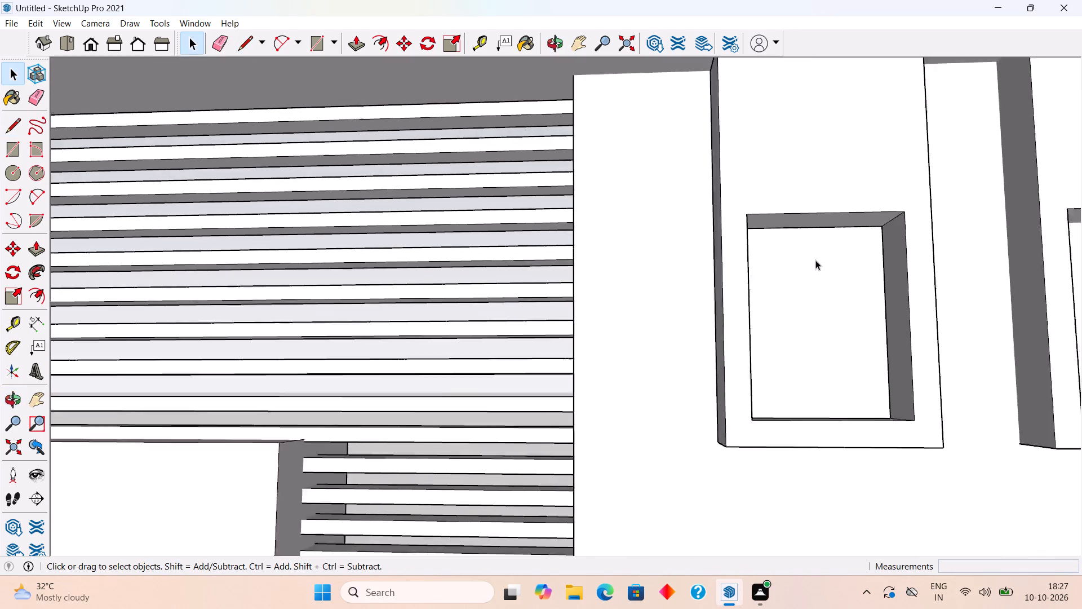
scroll(815, 260, down, 8)
scroll(884, 299, up, 13)
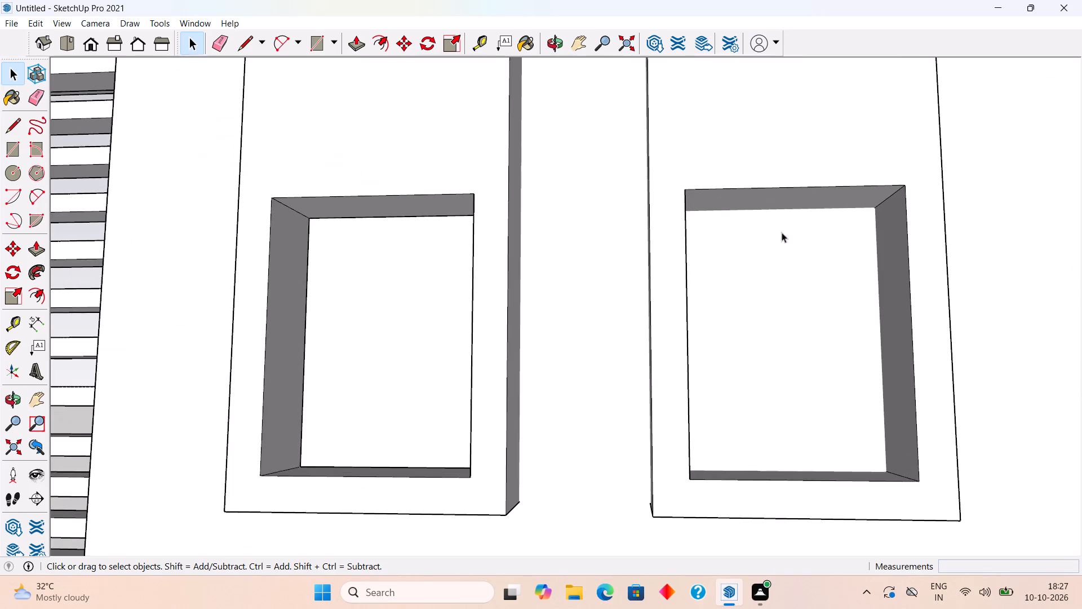
middle_drag(782, 232, 727, 210)
scroll(727, 210, up, 1)
key(l)
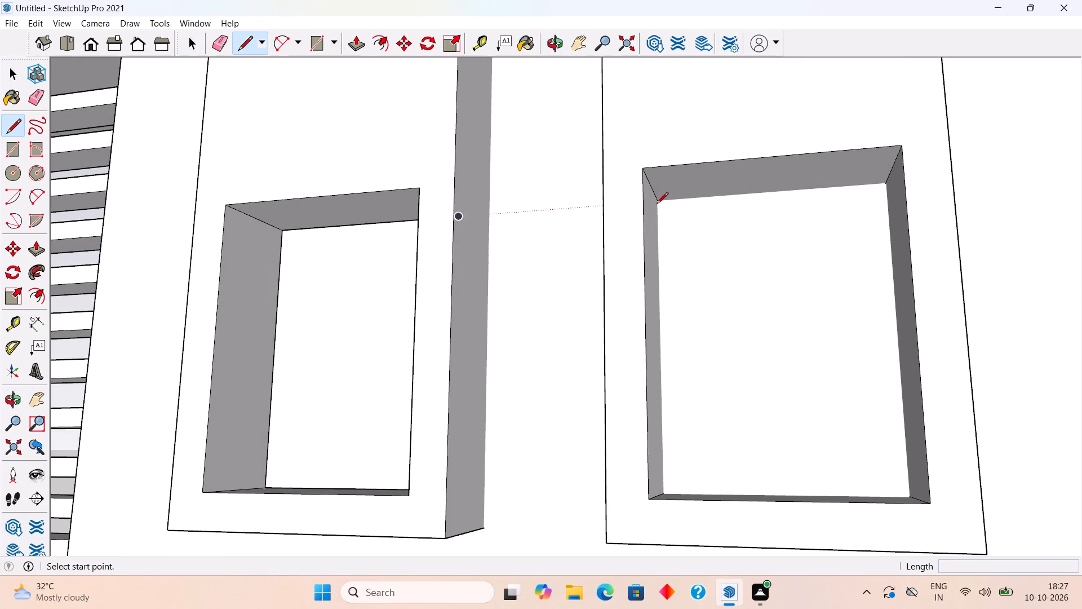
click(658, 204)
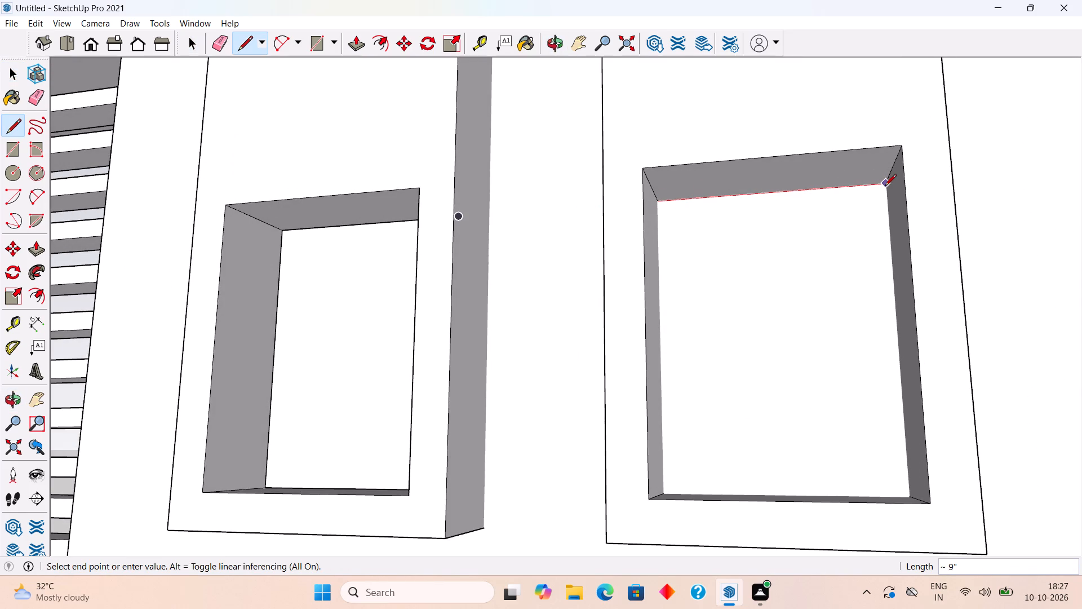
click(885, 187)
scroll(916, 500, up, 5)
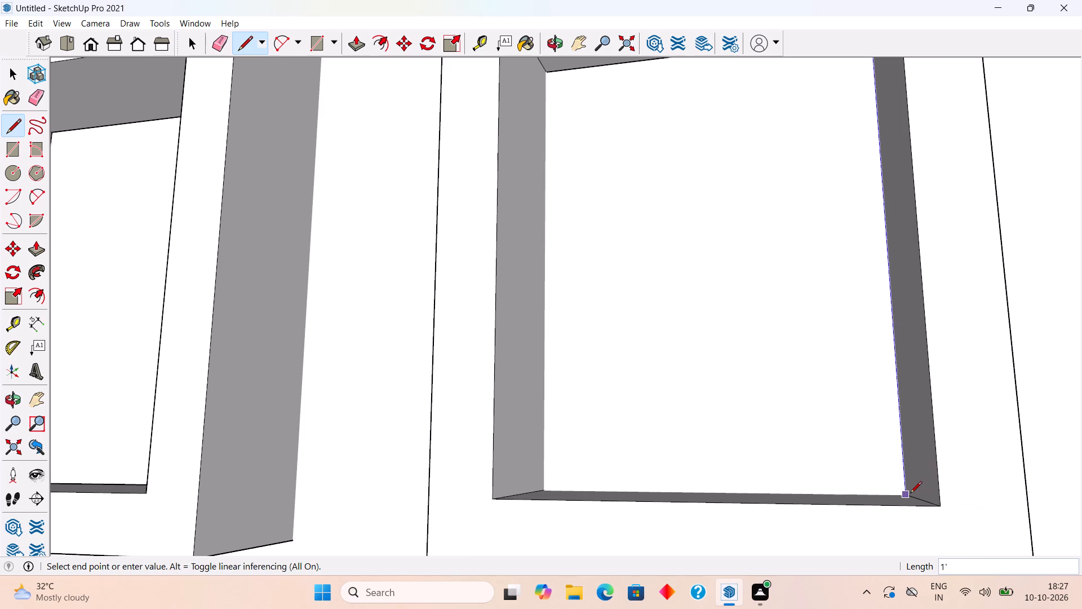
click(910, 493)
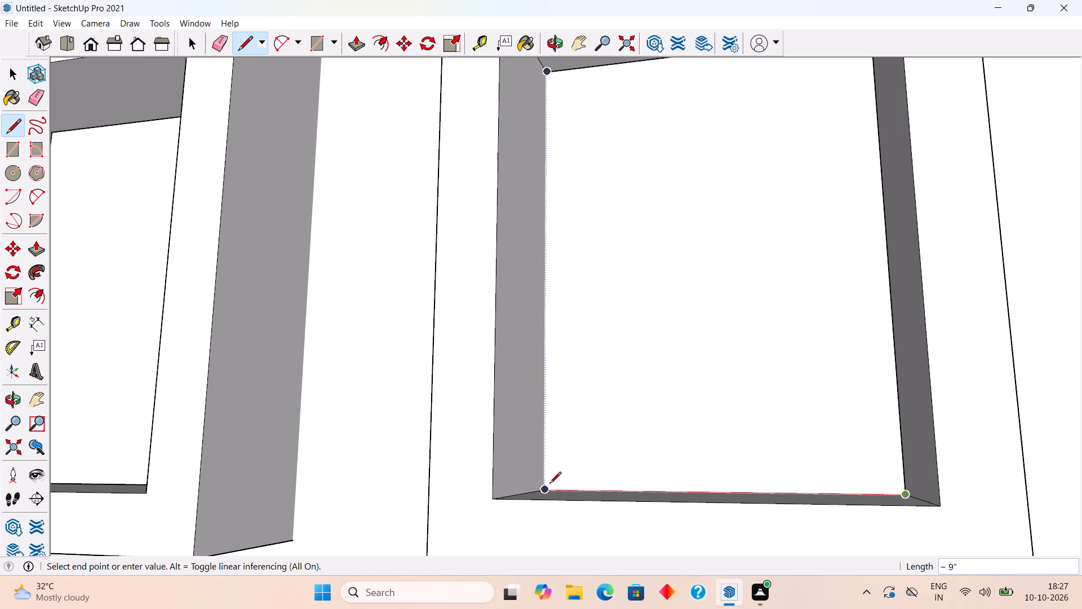
click(549, 484)
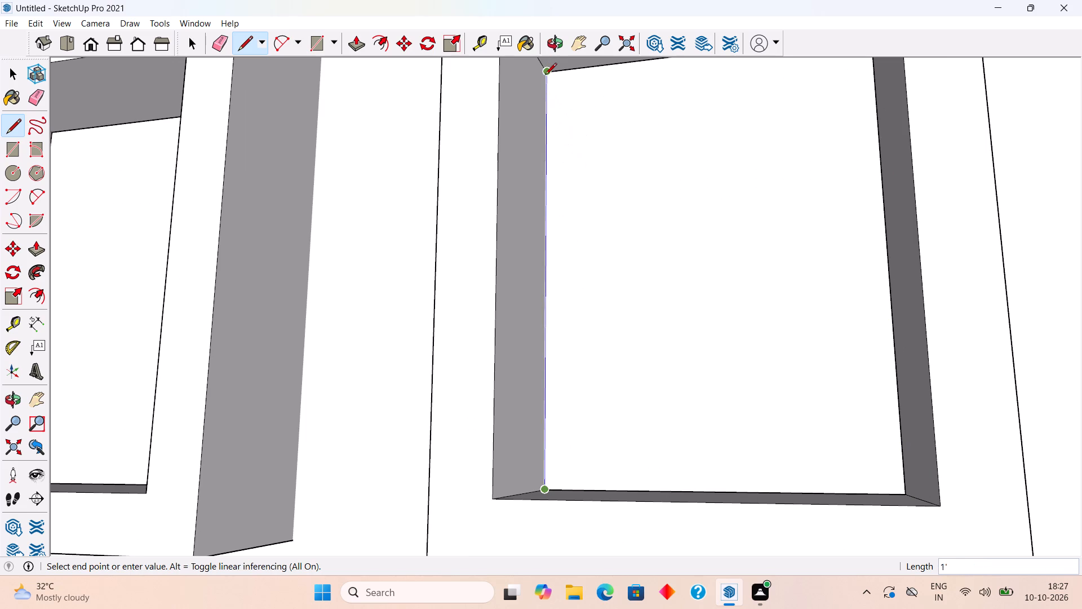
click(545, 76)
key(space)
Delete the back face inside the second window recess.
click(614, 134)
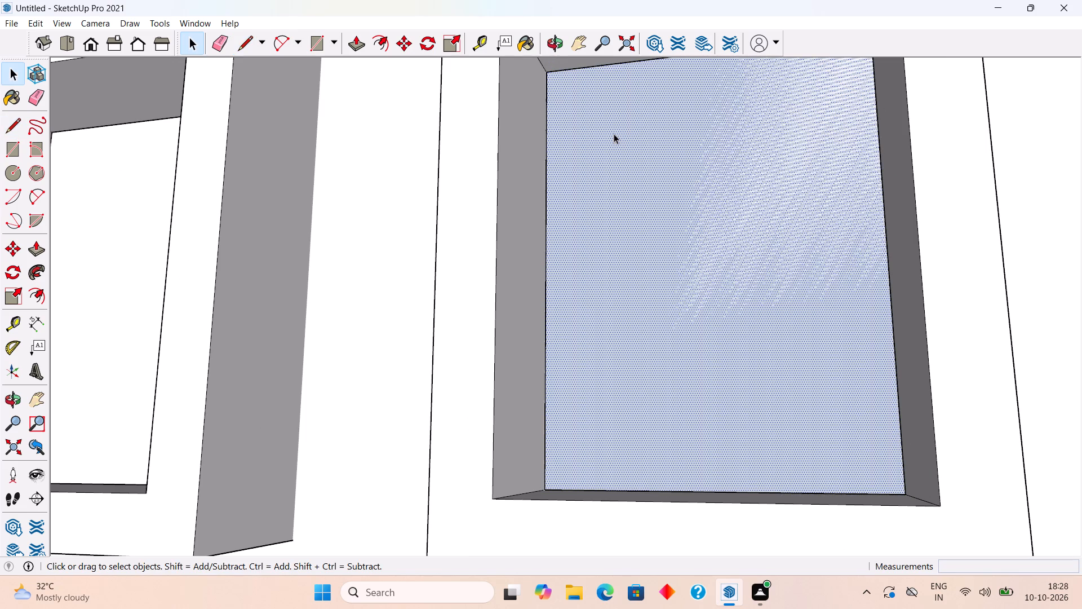
key(Delete)
Examine the whole house from the front, the sides and above to check the facade.
scroll(614, 134, down, 15)
middle_drag(620, 169, 669, 298)
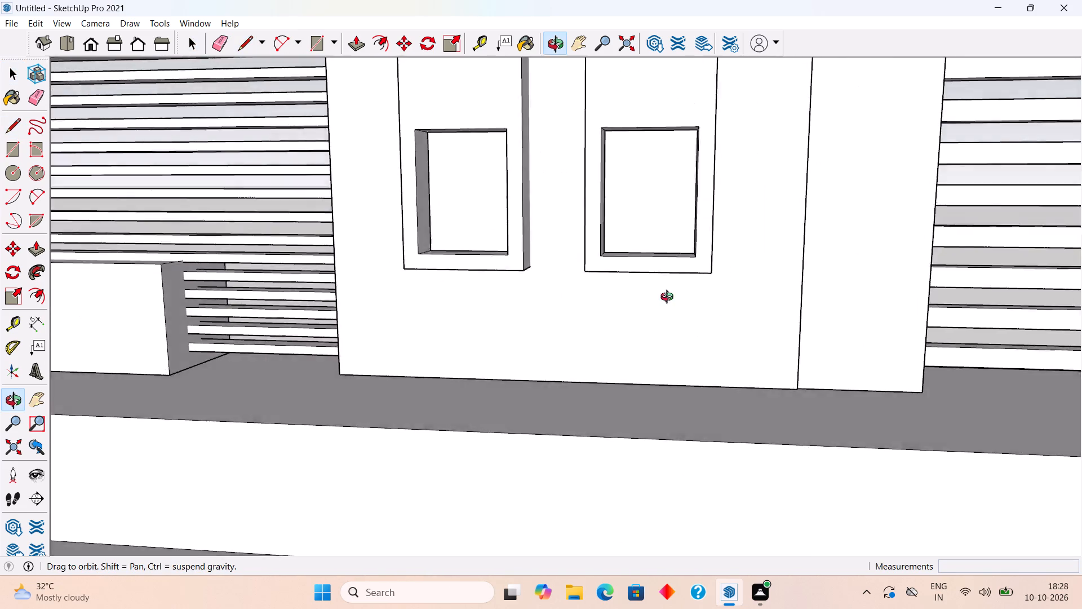
middle_drag(669, 298, 686, 334)
scroll(686, 334, down, 11)
middle_drag(791, 241, 791, 275)
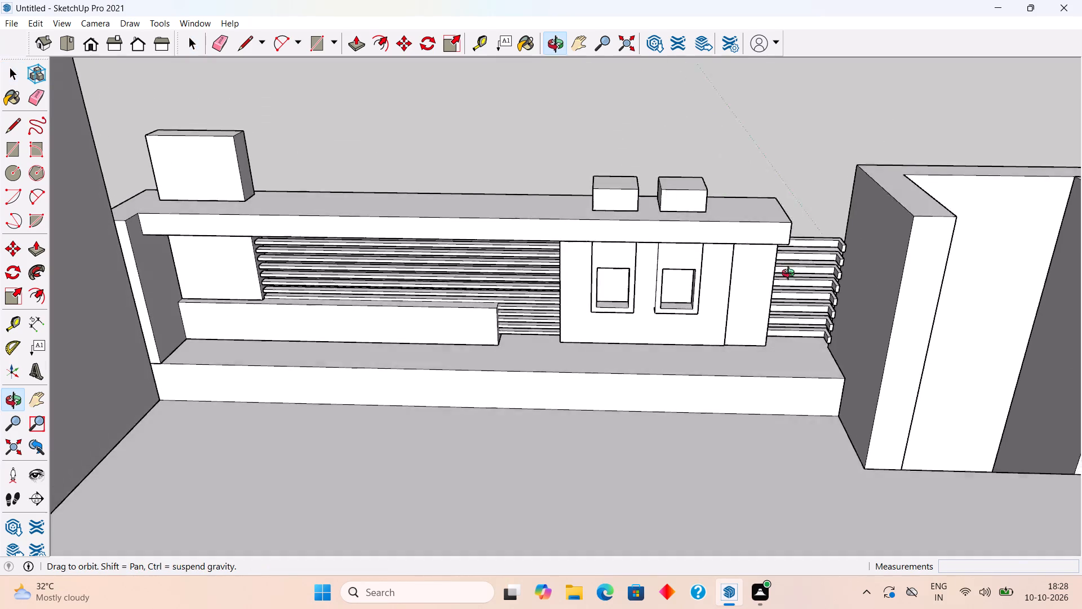
middle_drag(791, 275, 484, 287)
scroll(513, 292, down, 7)
scroll(763, 293, down, 1)
middle_drag(763, 293, 494, 364)
scroll(520, 361, down, 4)
scroll(462, 374, up, 1)
scroll(462, 362, down, 5)
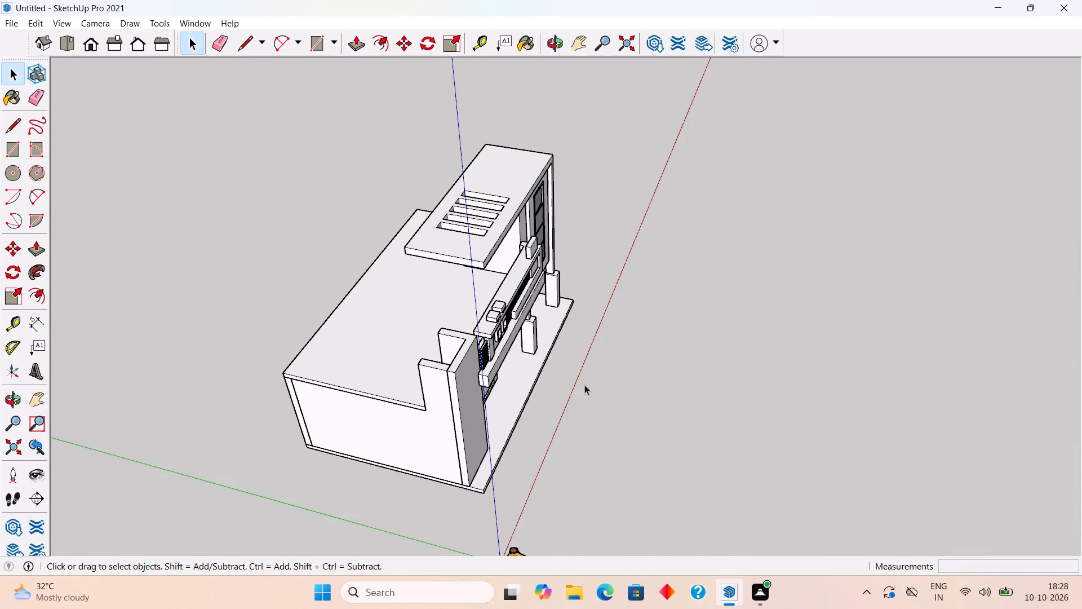
middle_drag(552, 379, 308, 310)
scroll(335, 317, up, 3)
scroll(902, 438, up, 5)
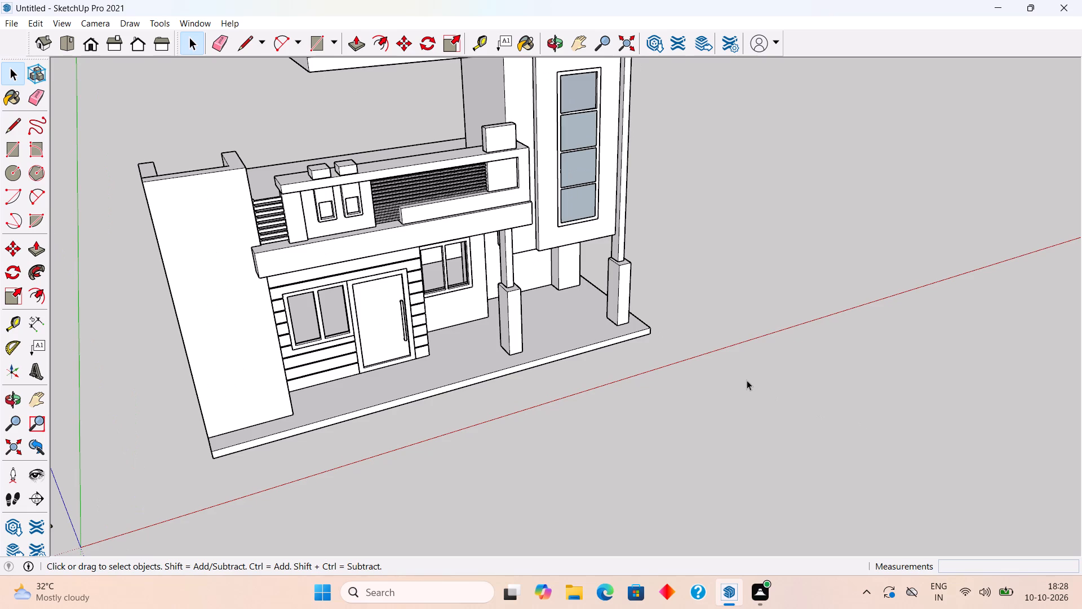
scroll(718, 380, down, 5)
middle_drag(541, 325, 413, 254)
scroll(413, 254, up, 1)
middle_drag(753, 293, 658, 191)
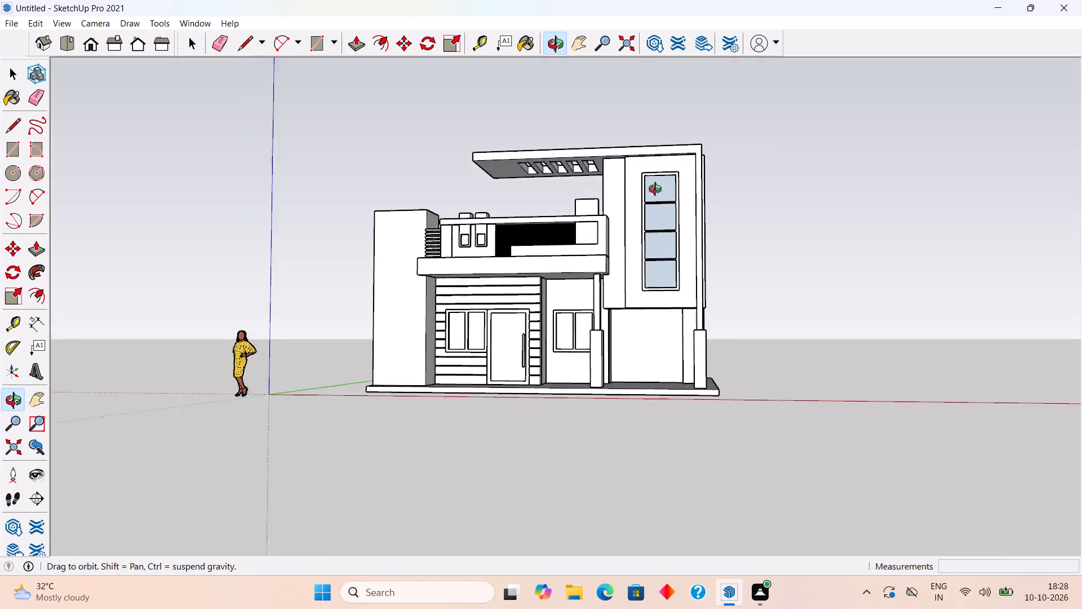
middle_drag(658, 191, 604, 164)
scroll(642, 182, up, 3)
middle_drag(925, 237, 891, 305)
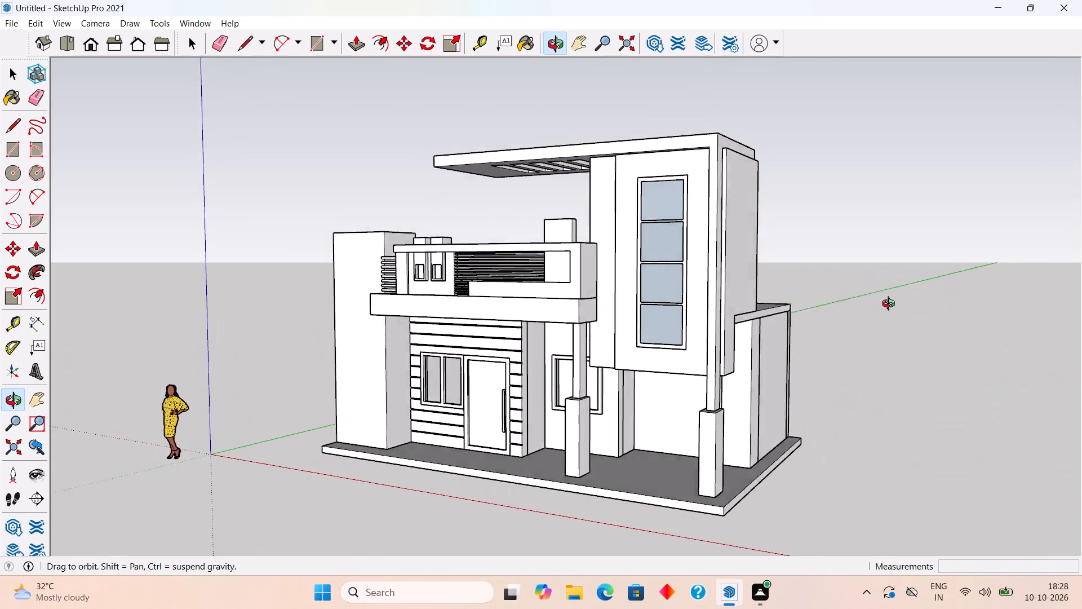
middle_drag(891, 305, 788, 225)
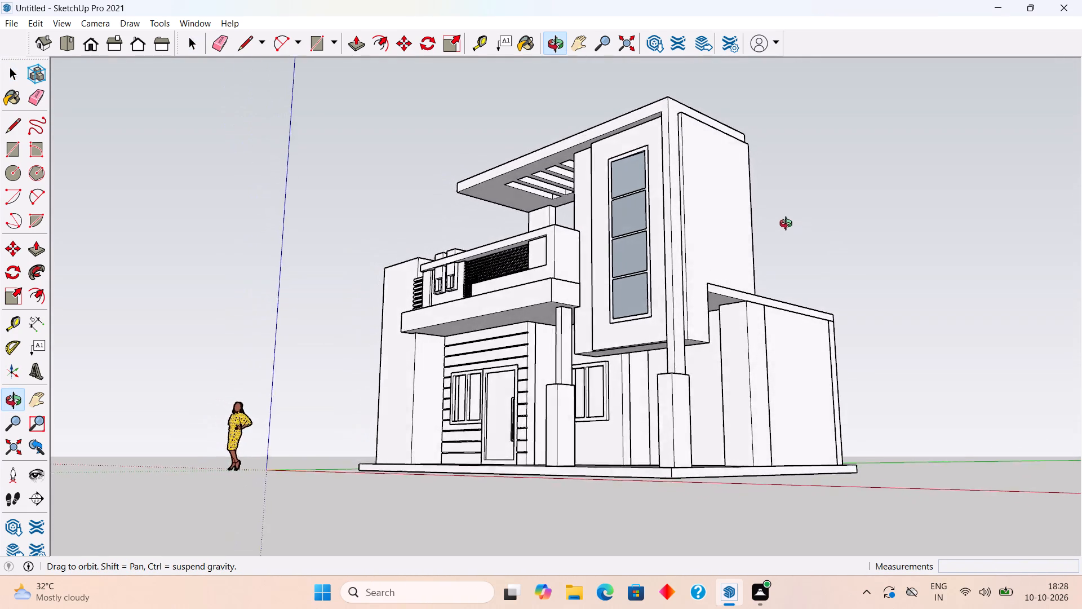
middle_drag(788, 225, 1014, 314)
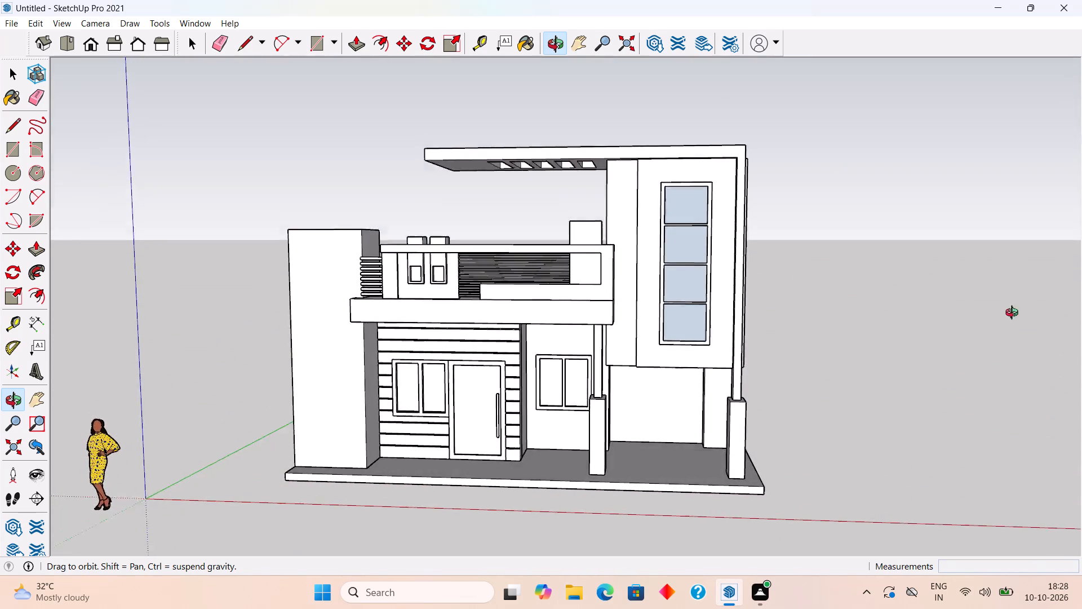
middle_drag(1014, 314, 998, 361)
scroll(995, 363, down, 3)
scroll(719, 237, up, 2)
middle_drag(738, 200, 775, 98)
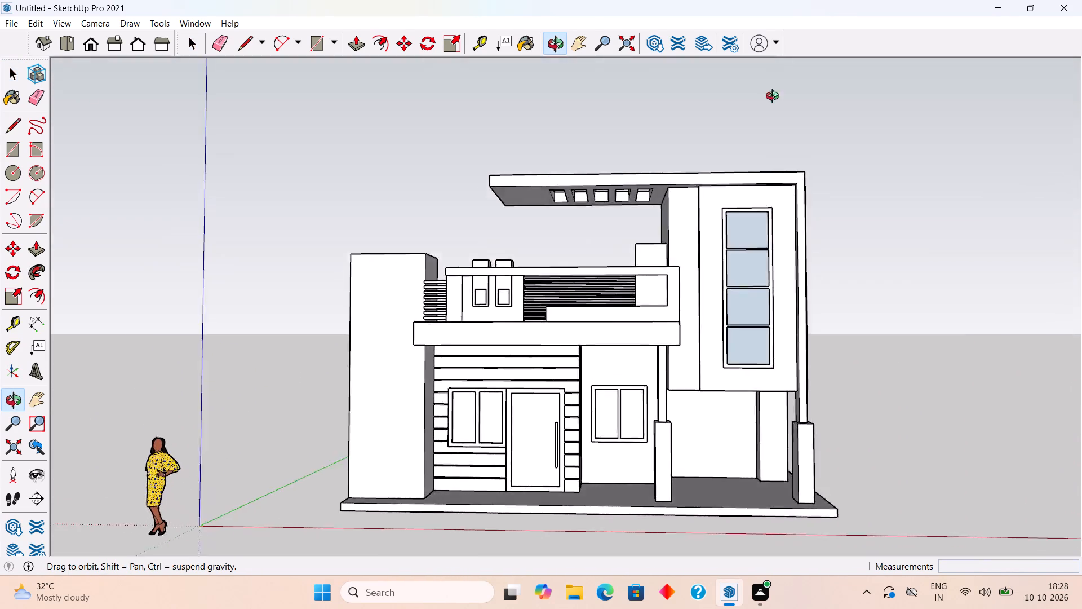
middle_drag(775, 98, 932, 211)
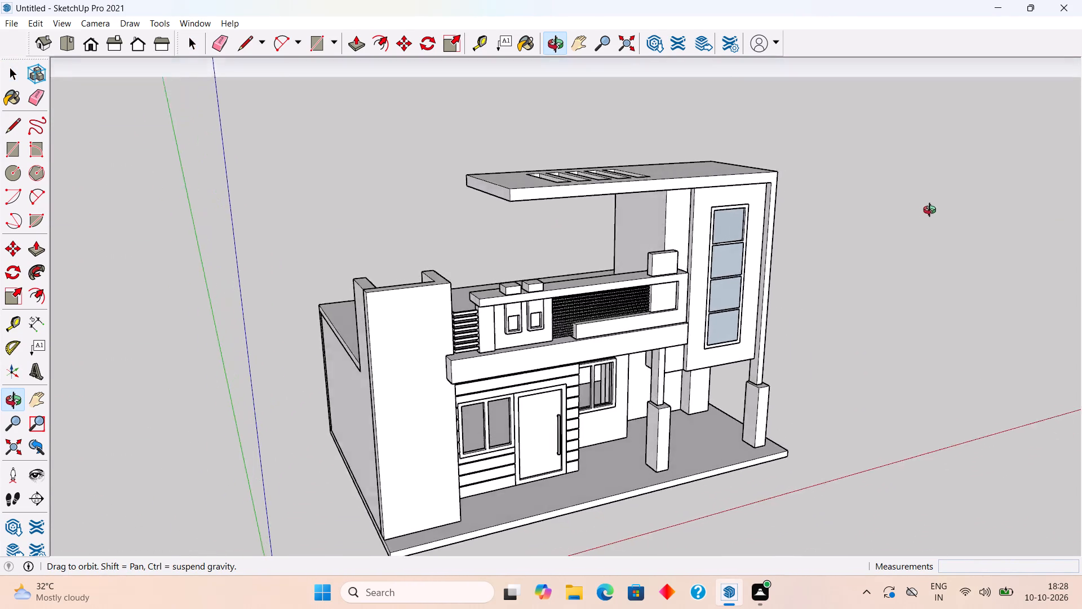
middle_drag(932, 211, 719, 134)
scroll(742, 31, down, 4)
scroll(717, 193, down, 2)
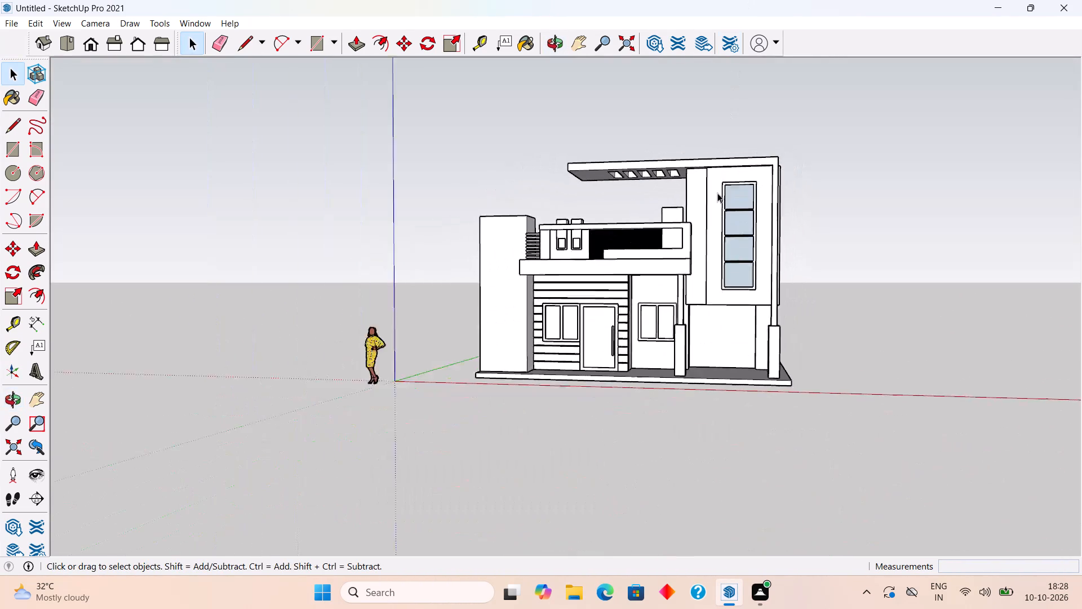
Place guides 6" inside the roof slab's outer side edge beside the tall front wall and its rear edge.
scroll(717, 193, down, 2)
middle_drag(720, 243, 1010, 292)
middle_drag(528, 233, 893, 288)
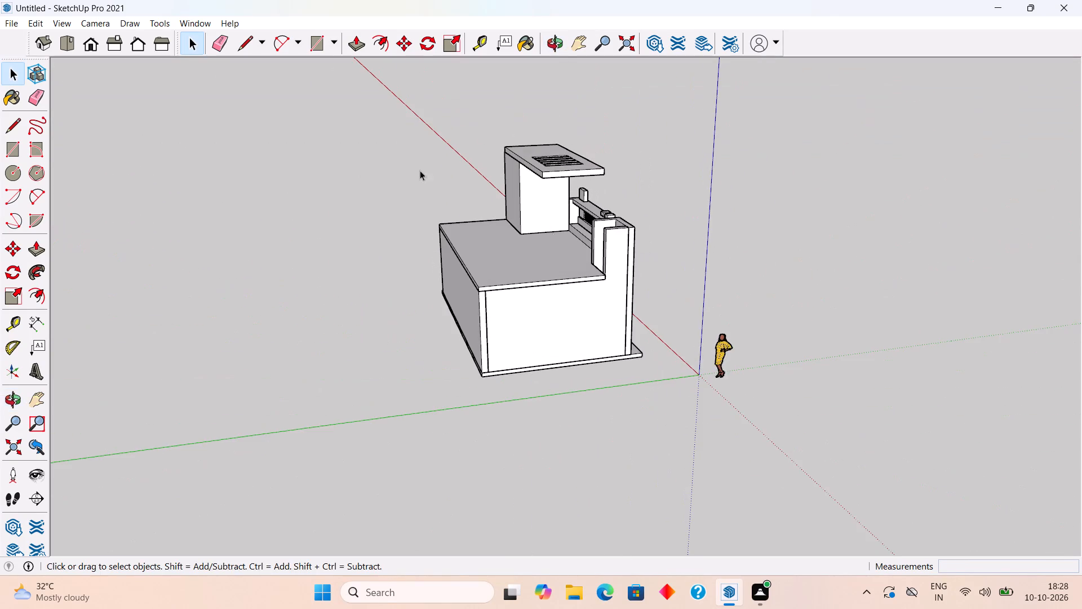
middle_drag(387, 155, 468, 310)
scroll(453, 285, up, 3)
scroll(549, 339, up, 5)
middle_drag(569, 339, 604, 377)
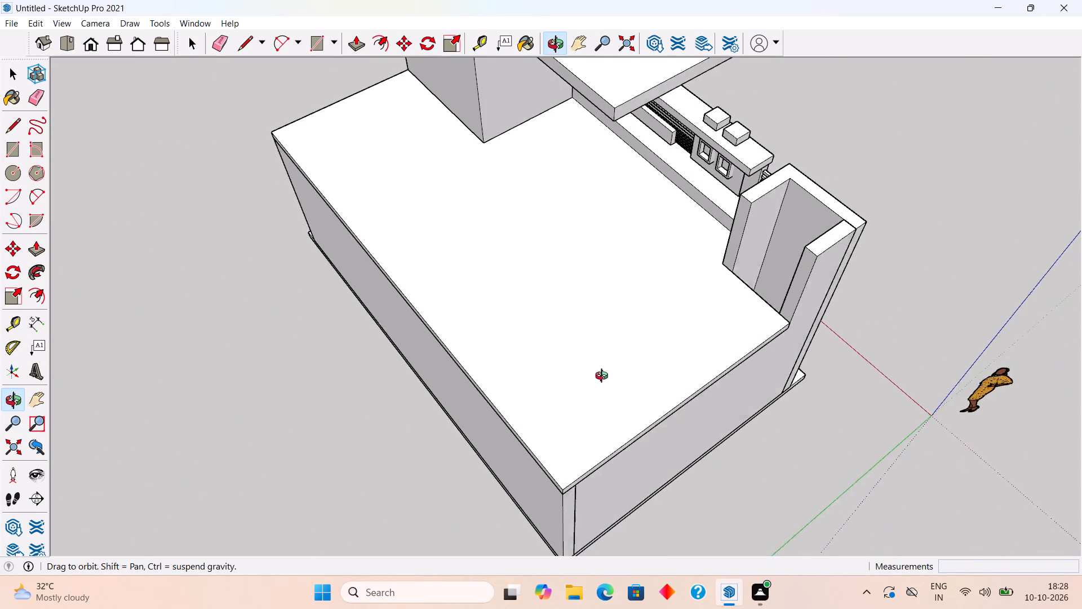
middle_drag(604, 377, 693, 405)
scroll(688, 405, up, 4)
key(t)
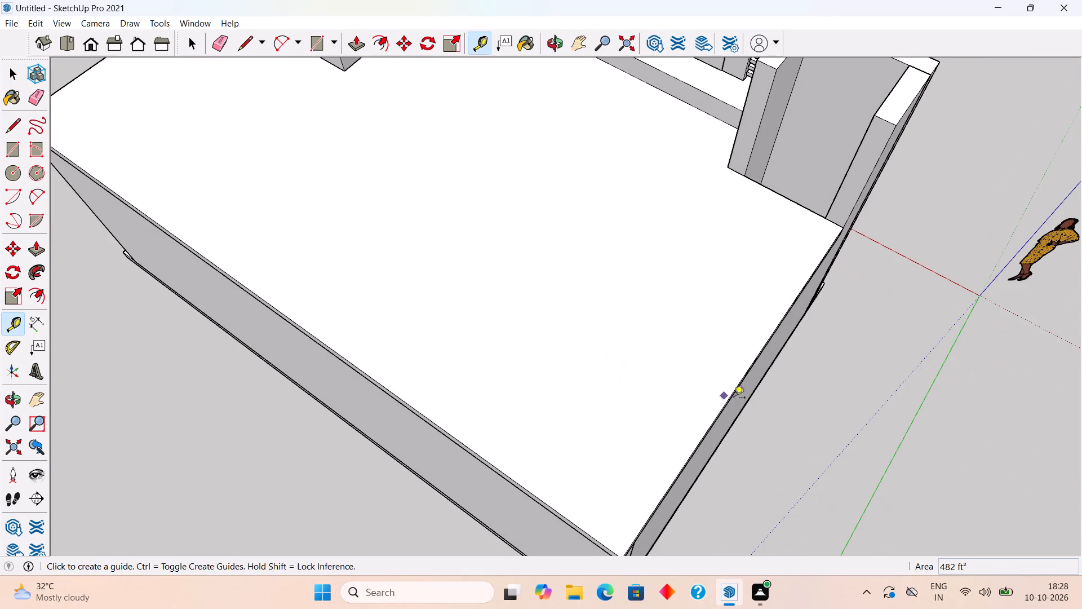
click(739, 390)
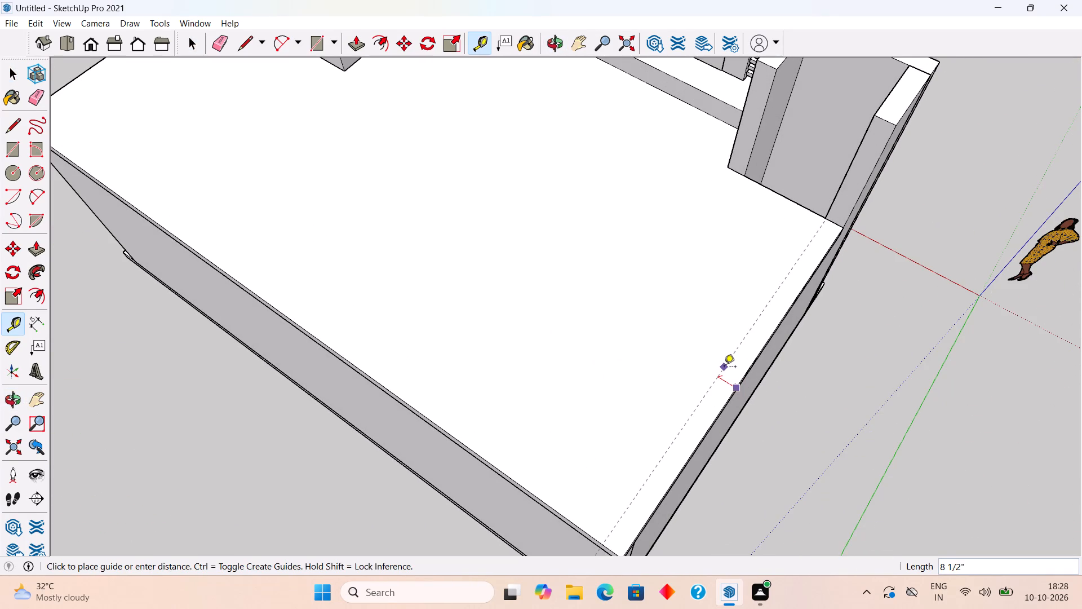
text(6")
key(Return)
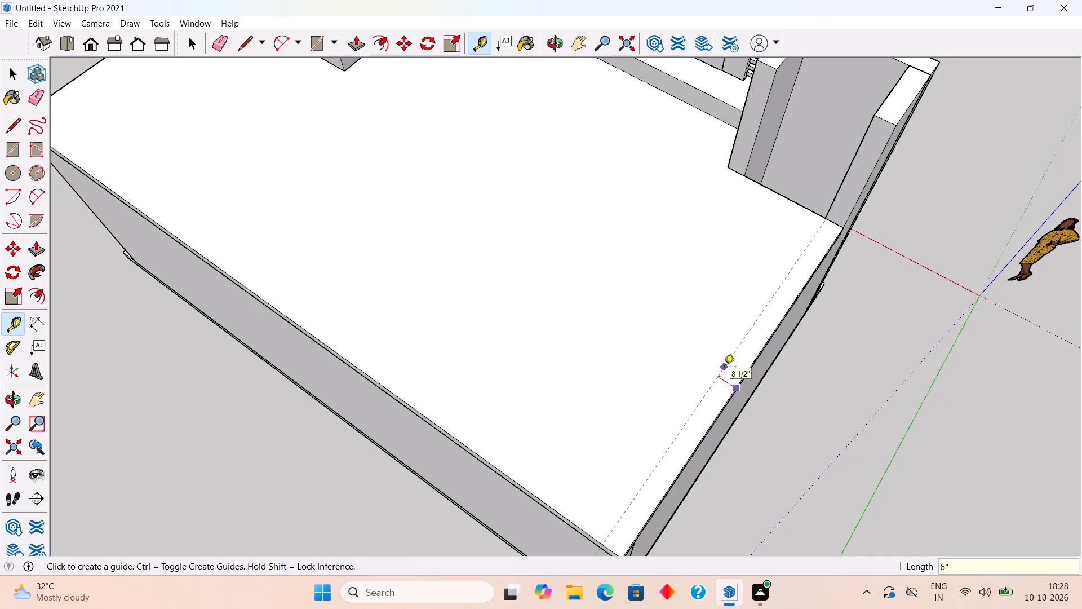
click(521, 490)
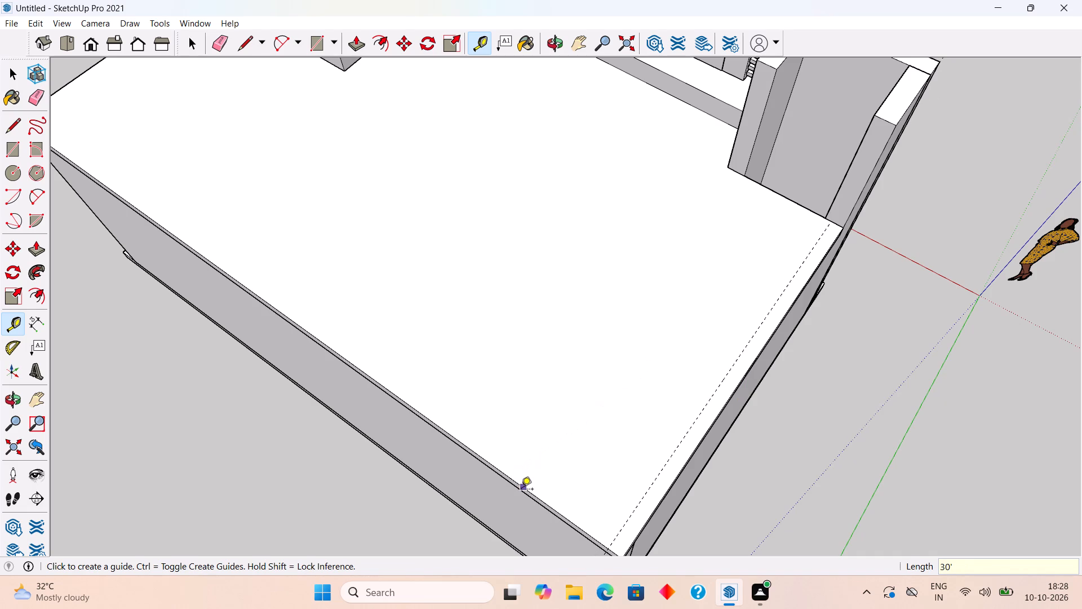
text(6")
key(Return)
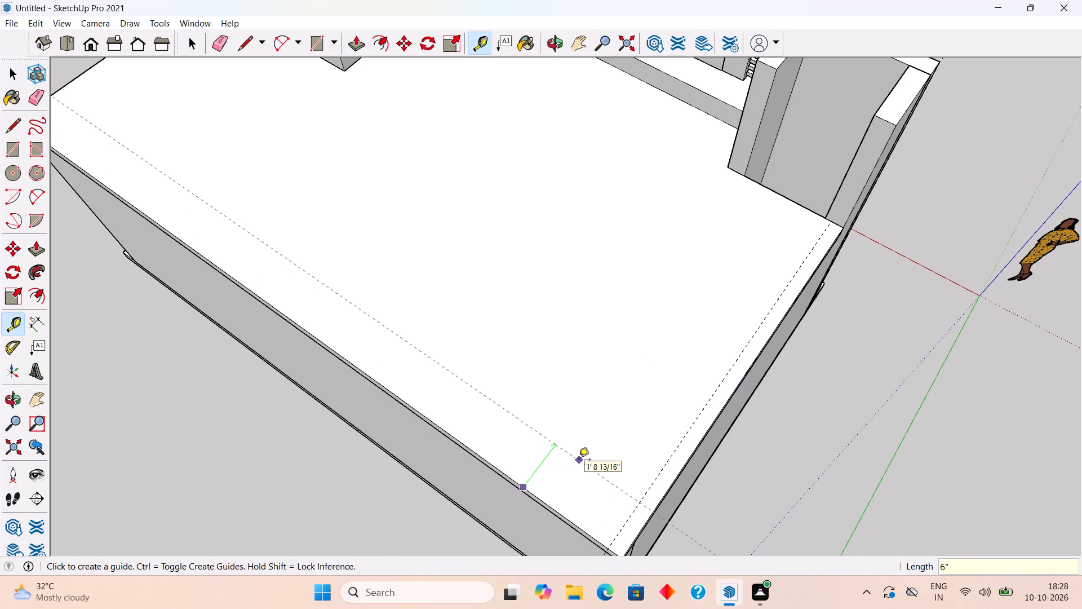
key(space)
Draw a 6" wide rectangle between the side guide and the roof's side edge and extrude it 3' up as a parapet.
text(r)
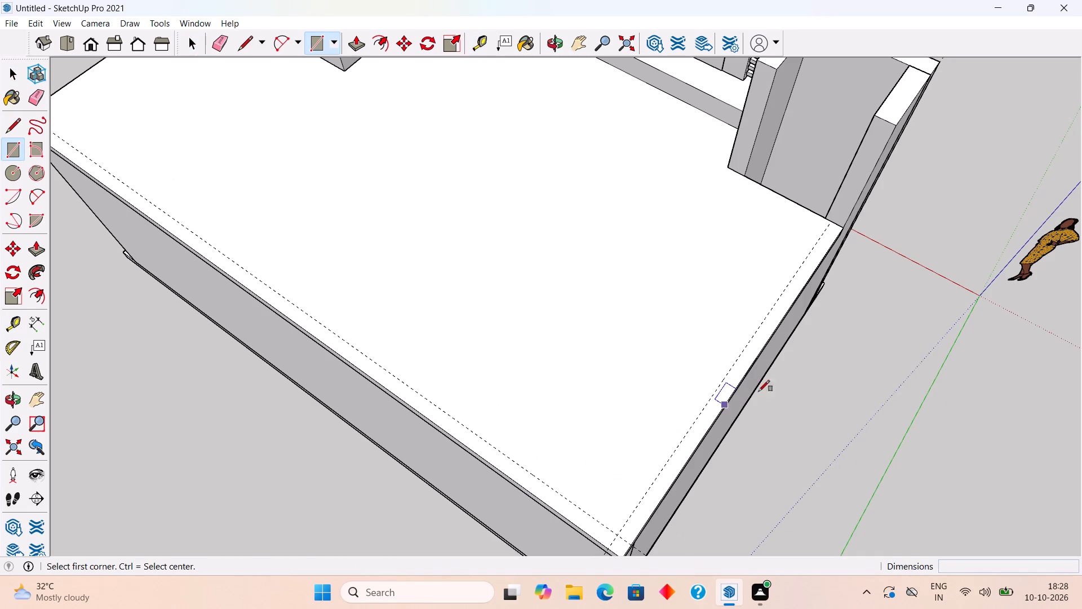
click(827, 223)
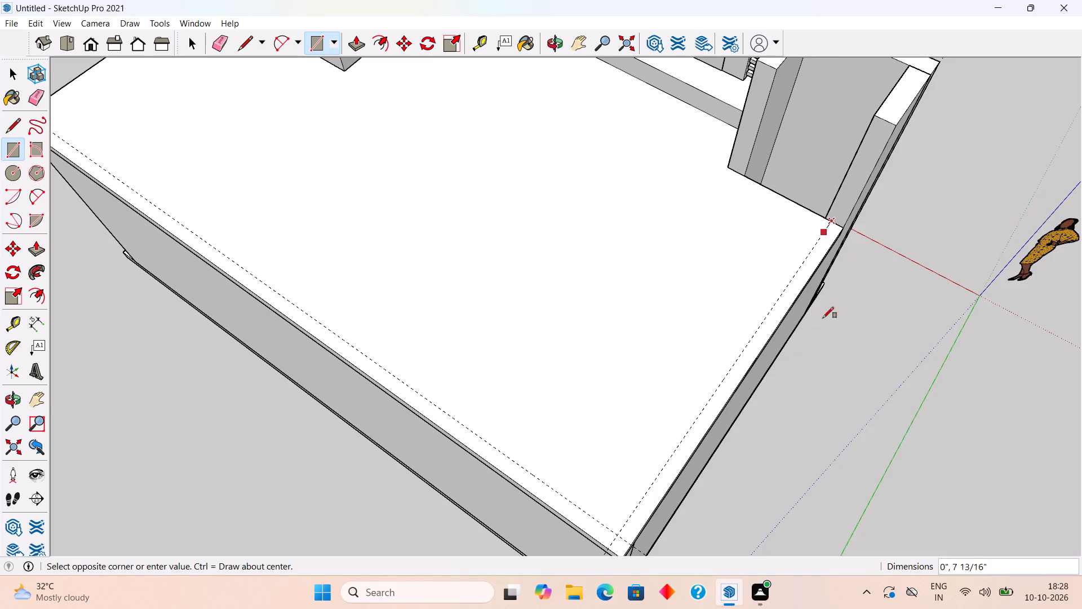
scroll(749, 399, down, 4)
scroll(645, 517, up, 5)
scroll(689, 500, up, 4)
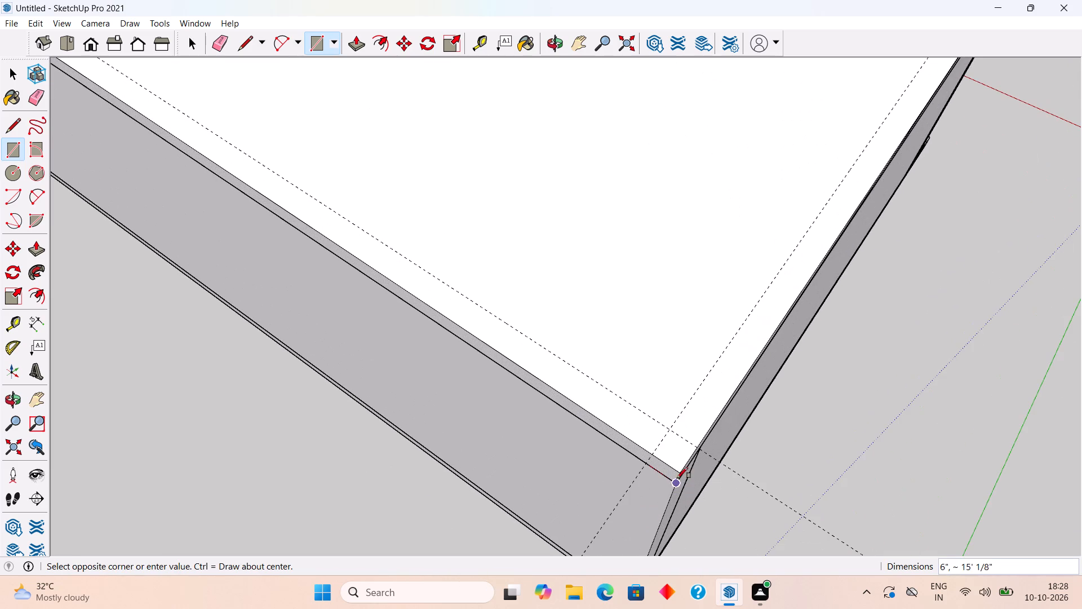
click(677, 471)
key(space)
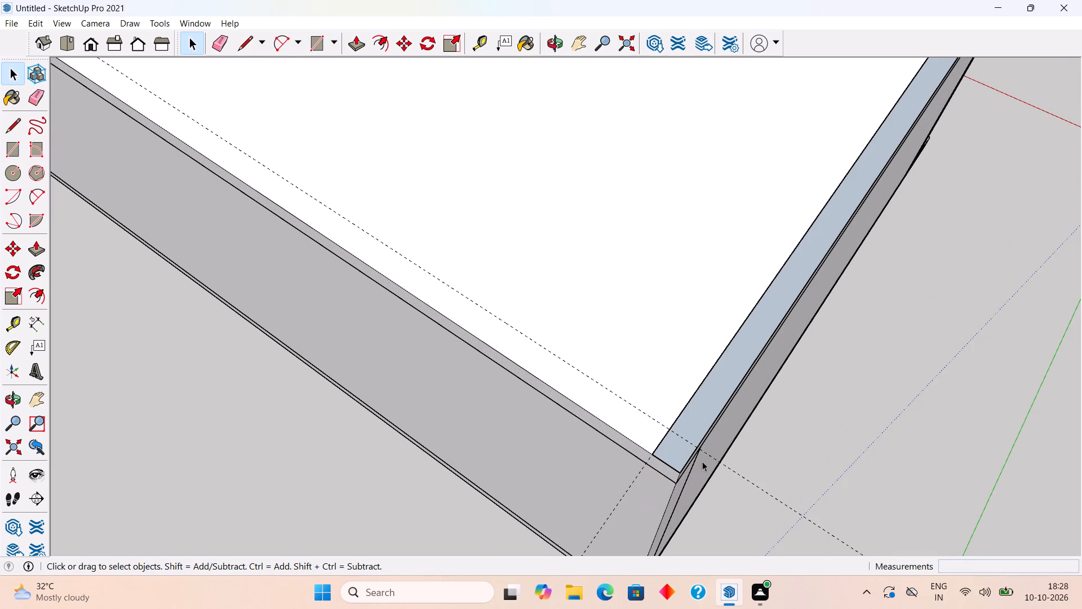
key(p)
click(697, 425)
text(3')
key(Return)
Make the side parapet wall a group.
key(space)
triple_click(702, 383)
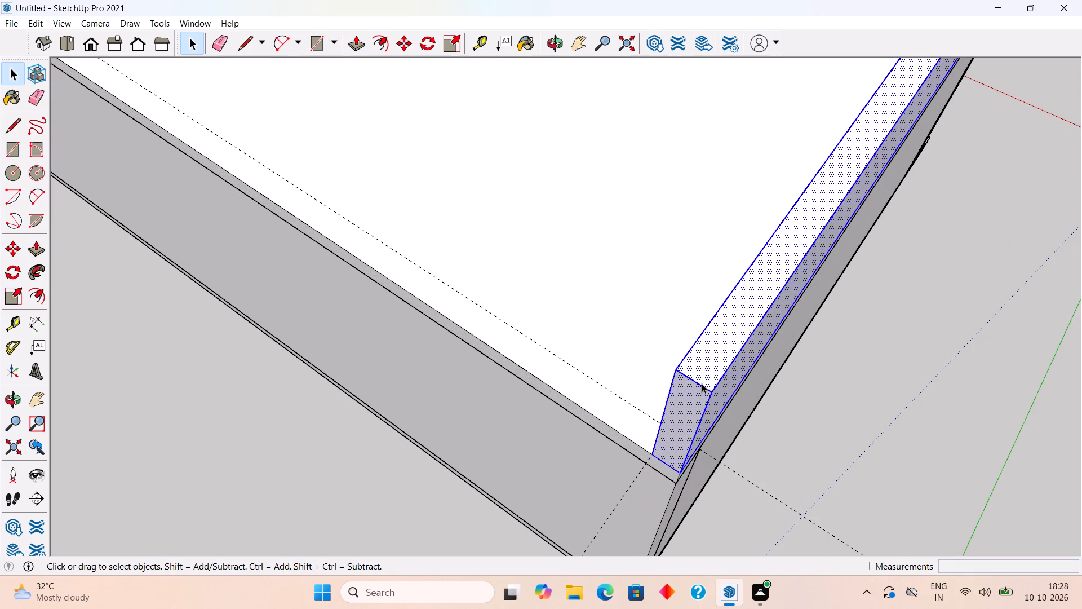
right_click(702, 383)
click(735, 291)
middle_click(823, 359)
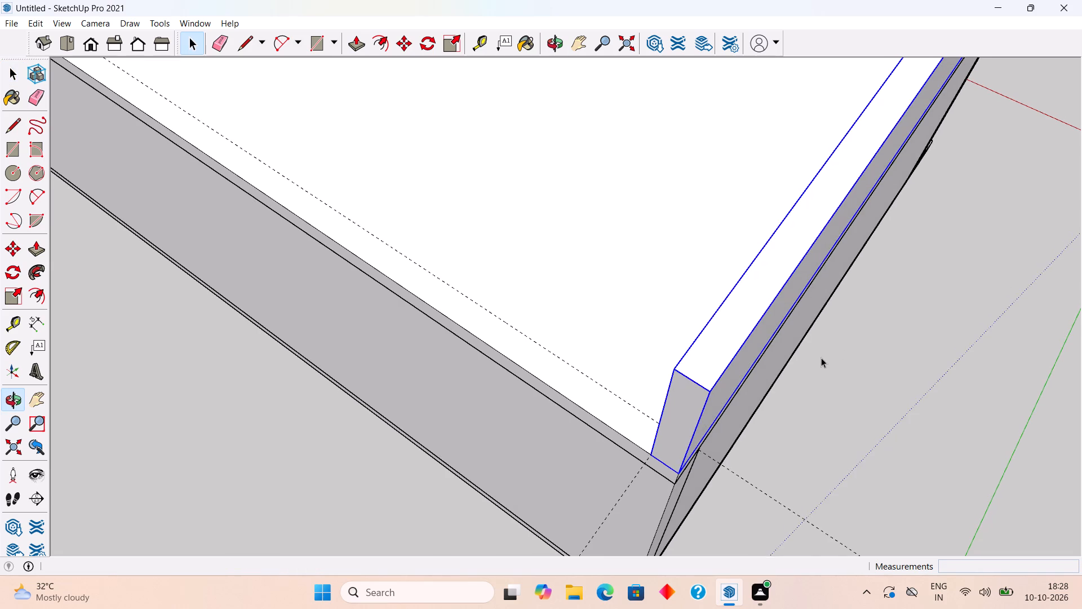
middle_drag(746, 350, 713, 350)
scroll(704, 354, down, 5)
click(812, 489)
Draw a 29' 6" by 6" rectangle along the roof's rear edge and extrude it 3' up, level with the side parapet.
scroll(387, 474, down, 5)
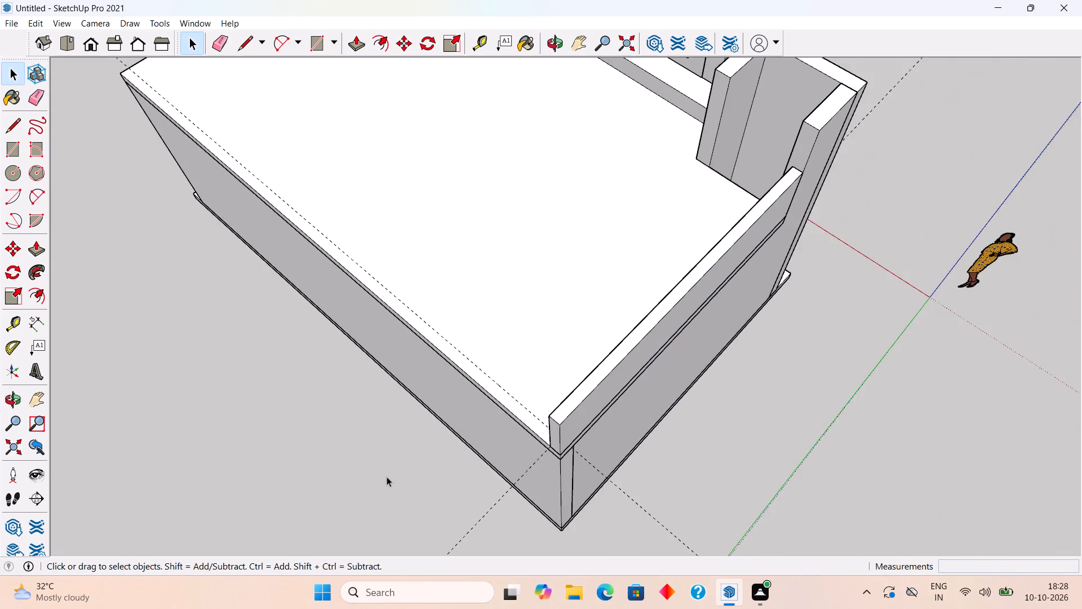
middle_drag(390, 477, 593, 419)
scroll(591, 421, down, 4)
middle_drag(509, 365, 546, 425)
scroll(191, 450, up, 2)
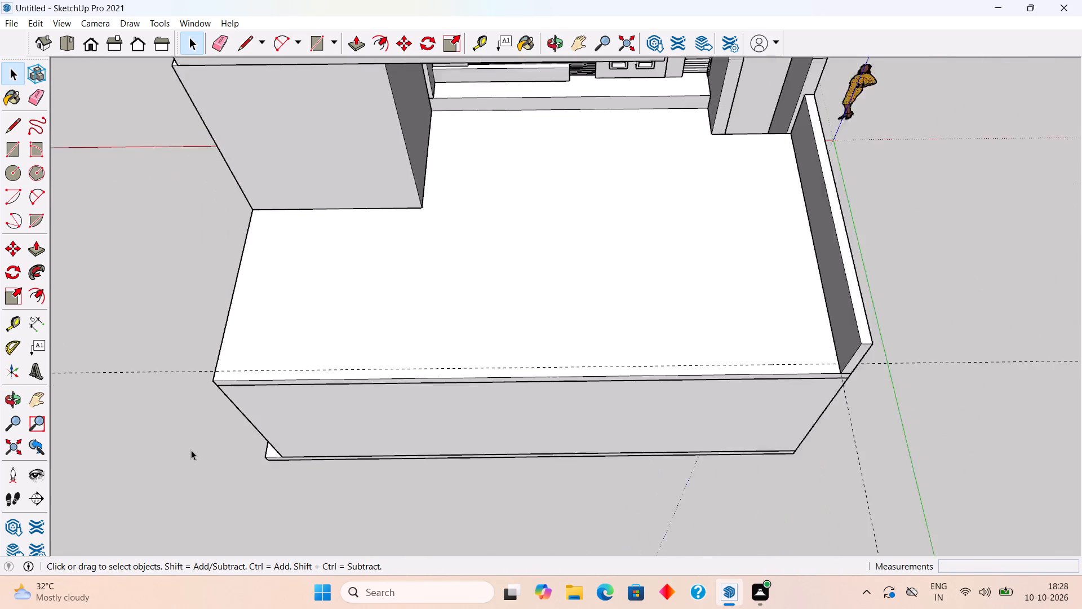
scroll(191, 450, up, 3)
key(r)
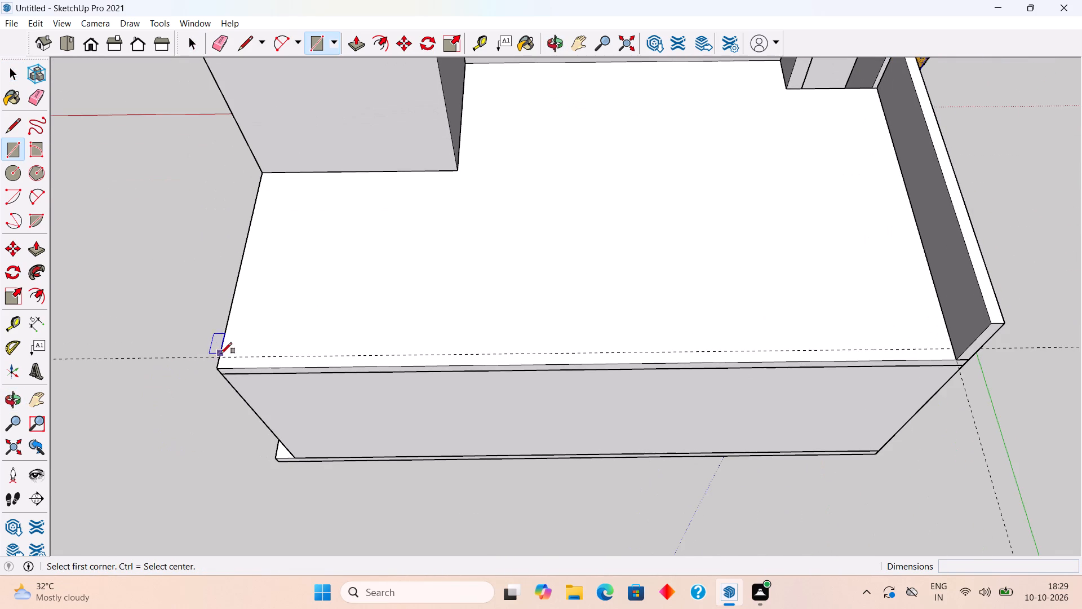
click(223, 358)
scroll(923, 357, up, 2)
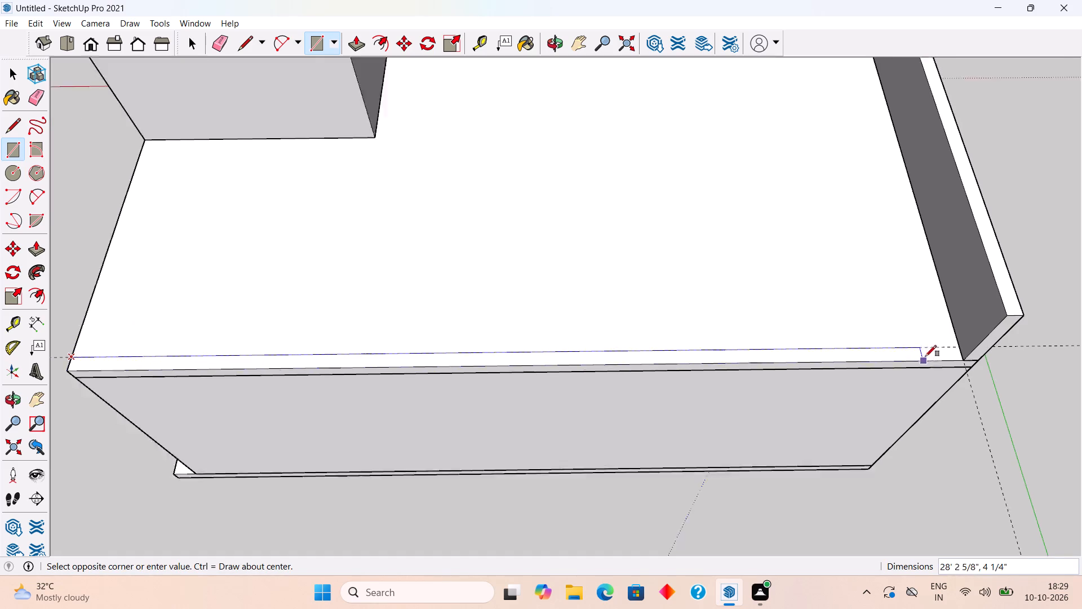
scroll(925, 356, up, 2)
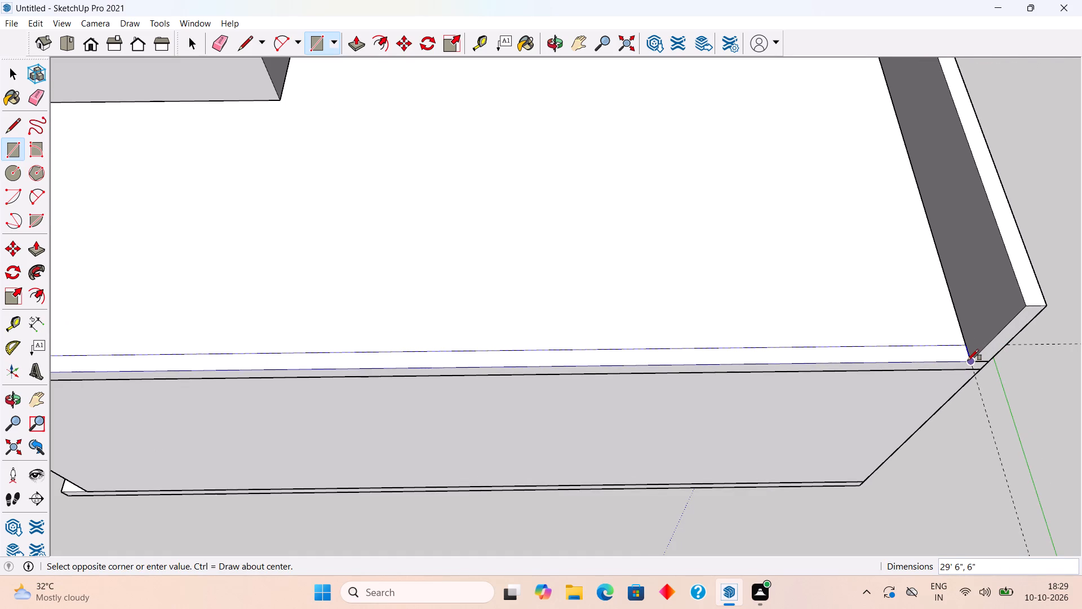
click(968, 360)
key(space)
text(p)
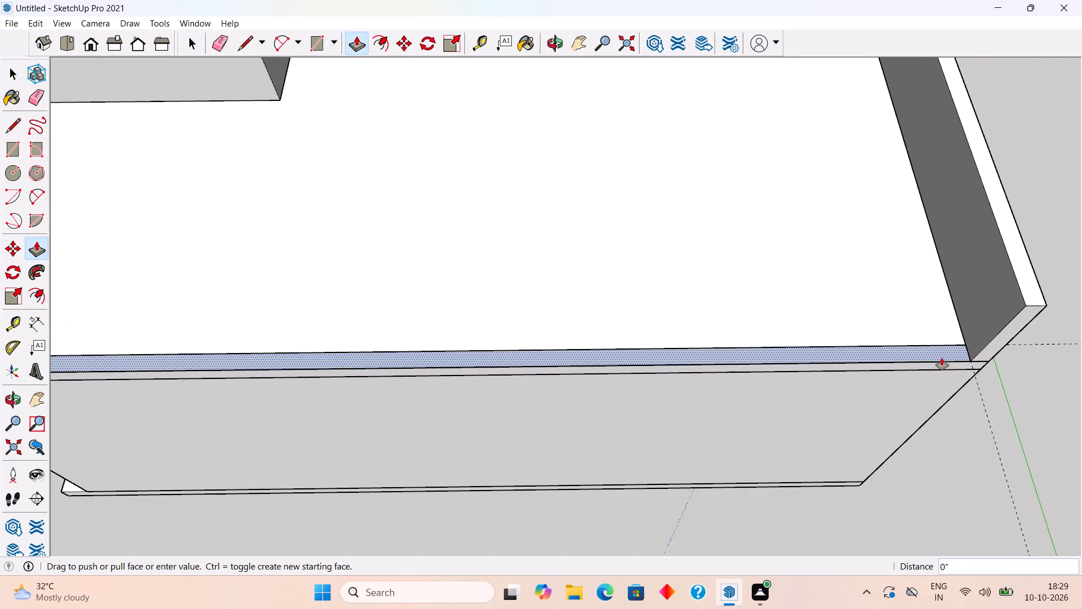
click(942, 358)
click(1034, 305)
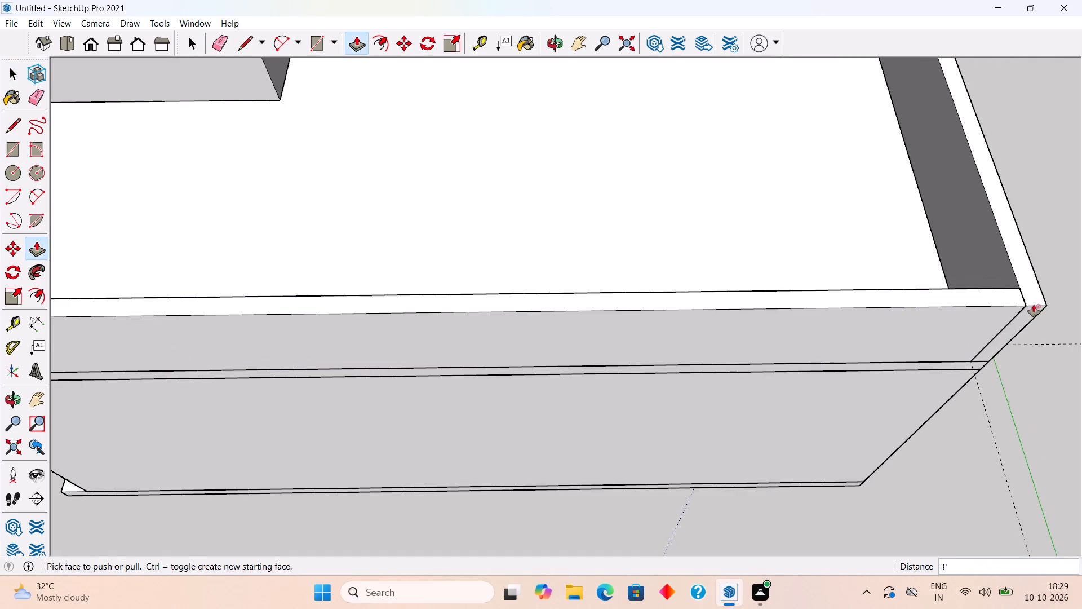
Make the rear parapet wall a group.
key(space)
triple_click(957, 324)
right_click(957, 321)
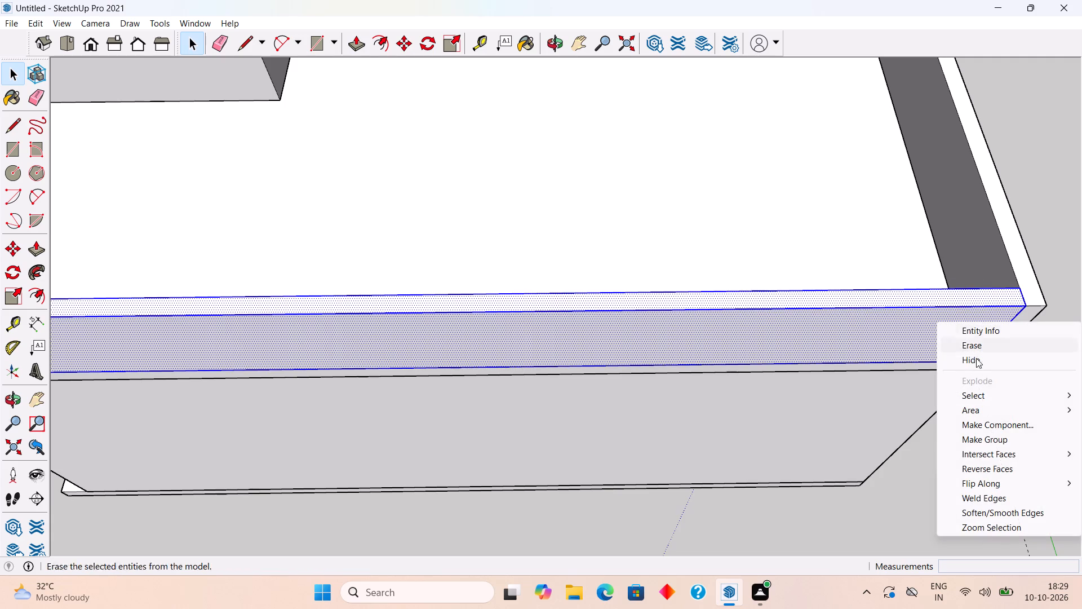
click(998, 438)
scroll(745, 408, down, 5)
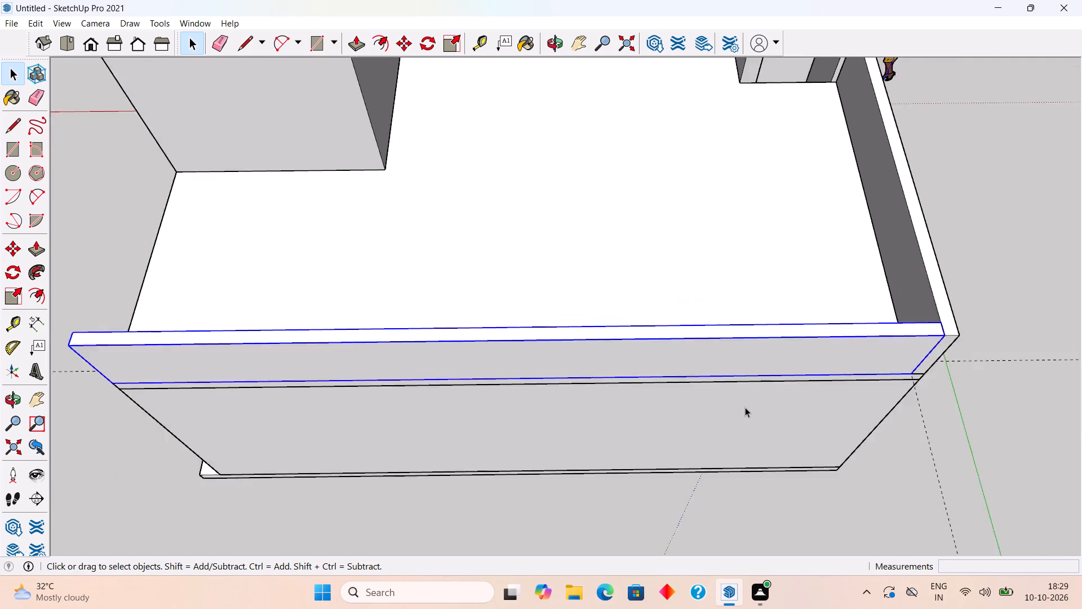
scroll(745, 407, down, 4)
click(943, 356)
Place a guide 6" inside the roof slab's opposite side edge, between the upper-floor block and the rear parapet.
middle_drag(450, 405, 709, 289)
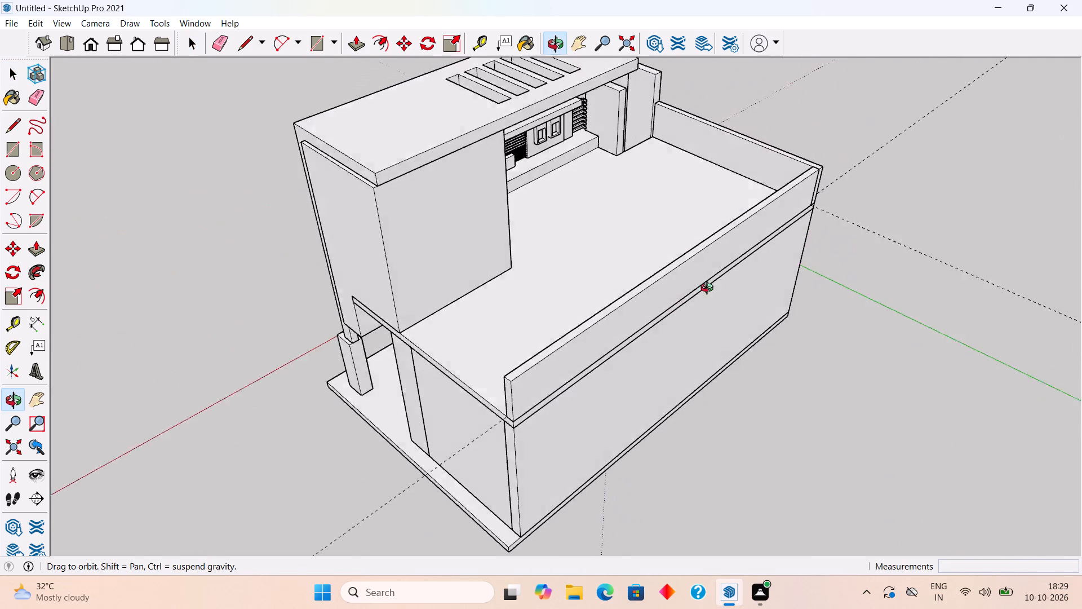
middle_drag(709, 289, 732, 276)
middle_drag(414, 393, 646, 434)
scroll(648, 433, up, 5)
middle_drag(654, 408, 649, 443)
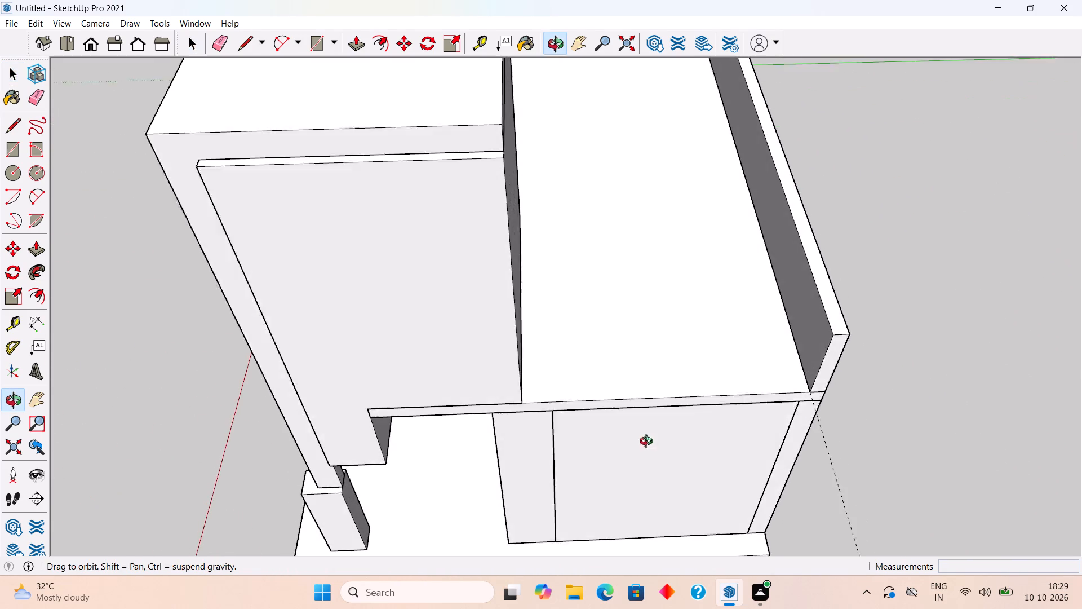
middle_drag(649, 443, 646, 460)
key(t)
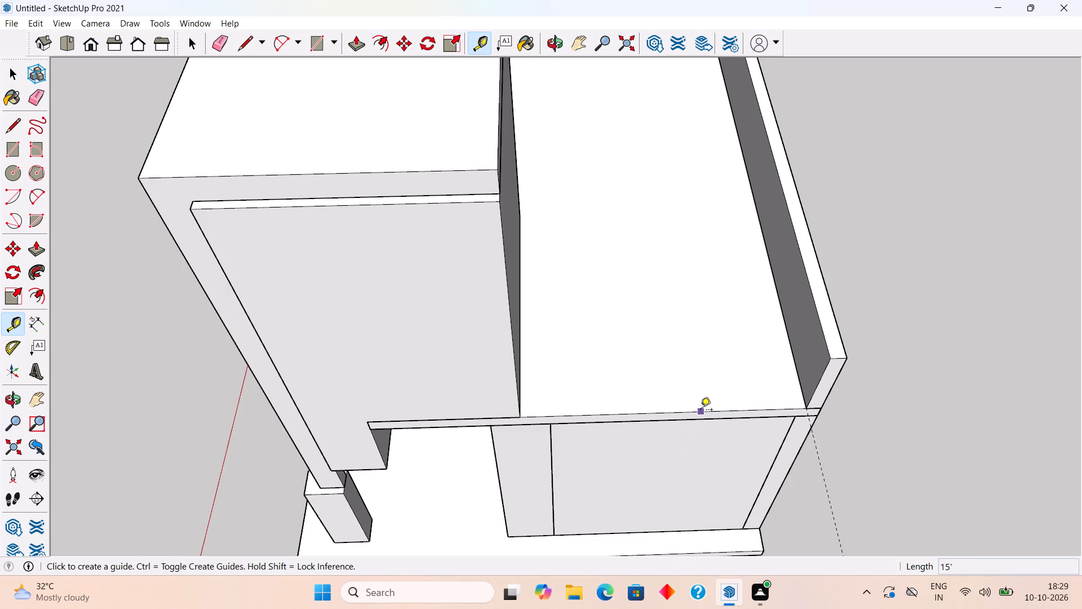
click(700, 411)
text(6")
key(Return)
key(space)
Draw a 6" by 9' 6" rectangle from the upper-floor block to the rear parapet and extrude it level with that parapet's top.
middle_drag(618, 414, 600, 418)
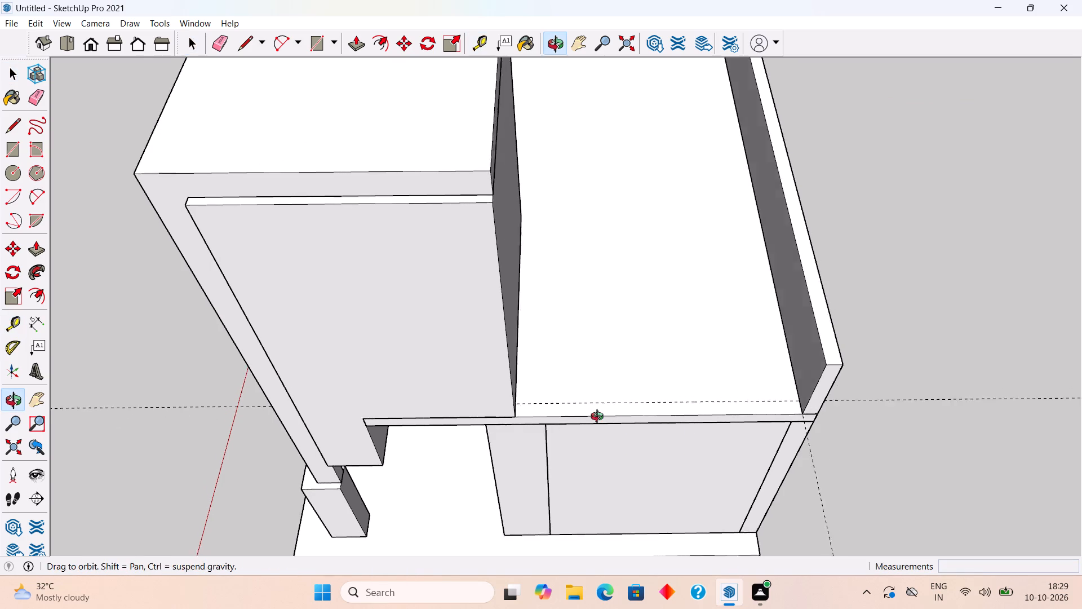
middle_drag(600, 418, 536, 422)
scroll(533, 422, up, 1)
scroll(583, 420, up, 2)
key(r)
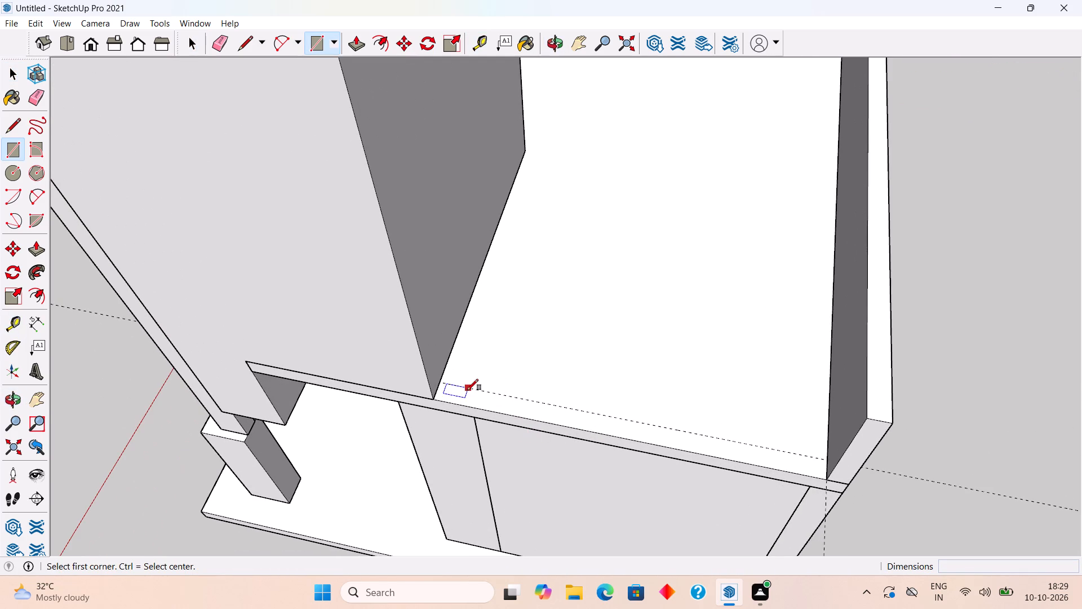
click(444, 382)
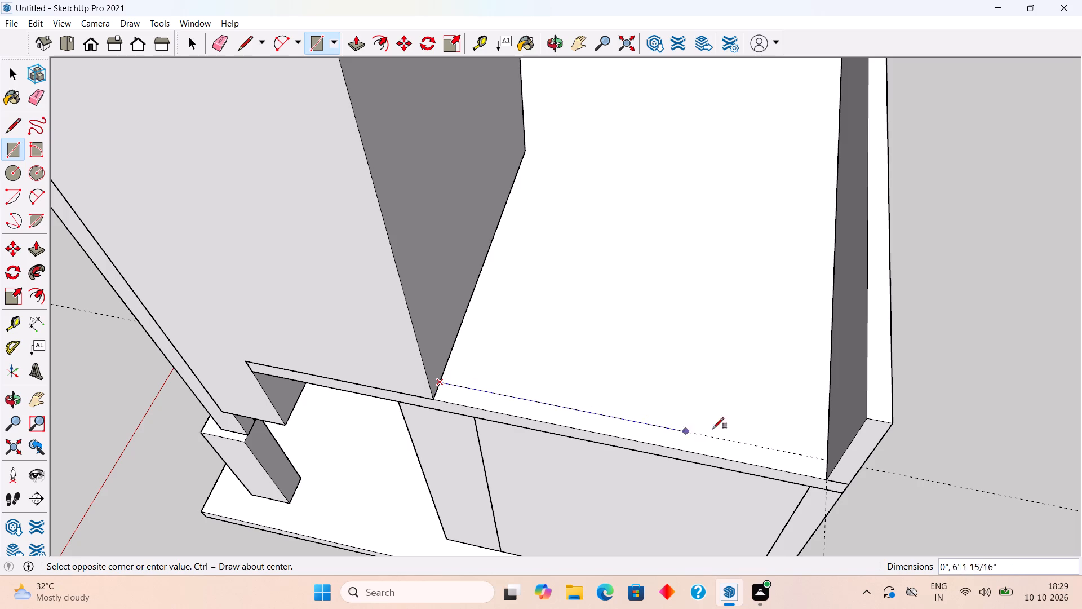
scroll(867, 466, up, 3)
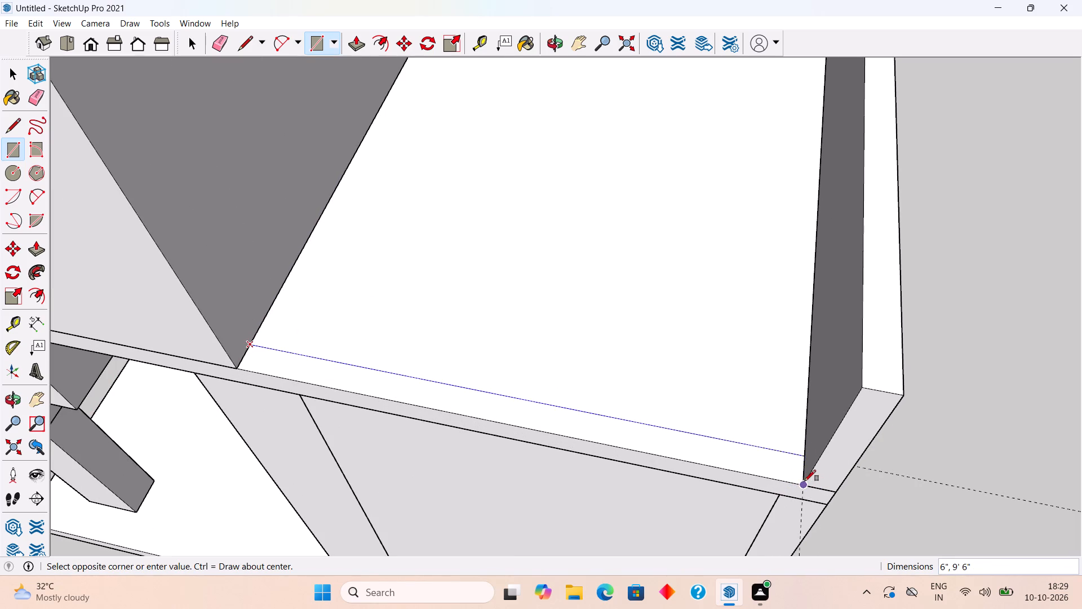
click(805, 481)
key(space)
text(p)
click(768, 467)
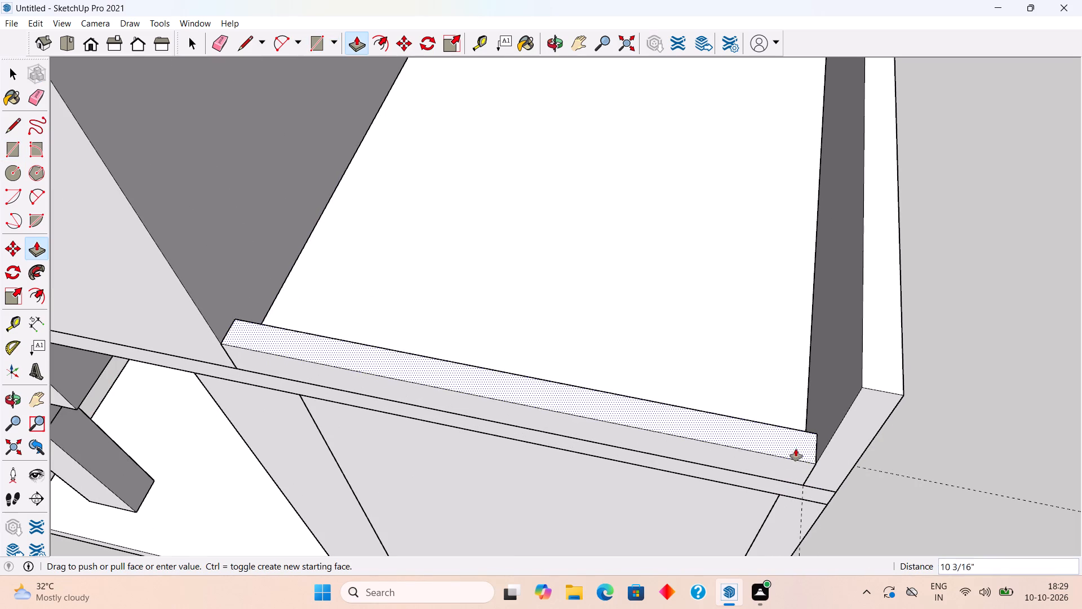
click(877, 388)
Make the short parapet wall beside the upper-floor block a group.
key(space)
triple_click(809, 408)
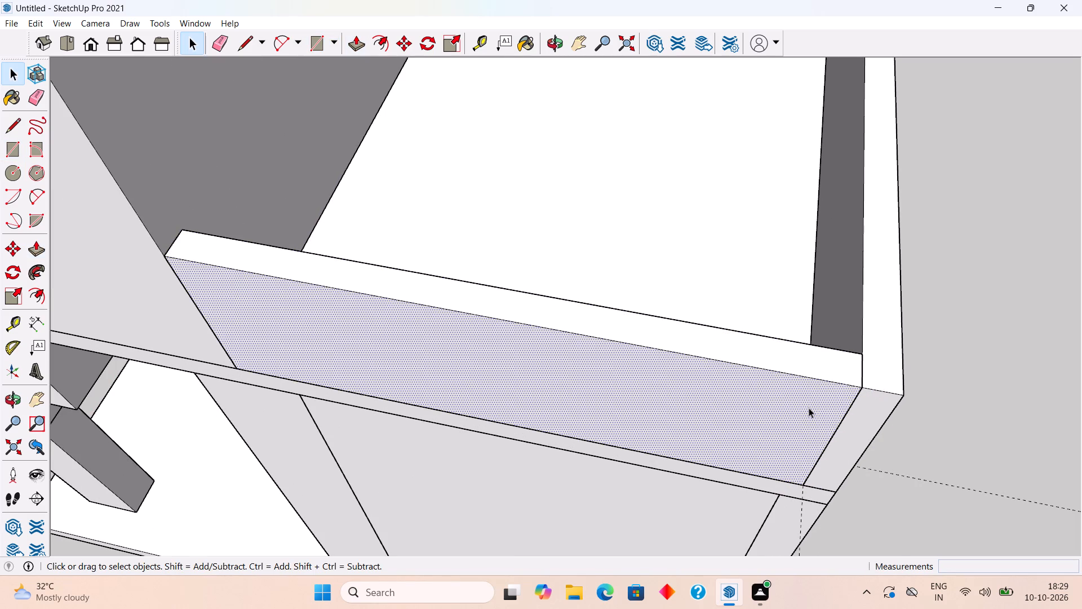
right_click(809, 408)
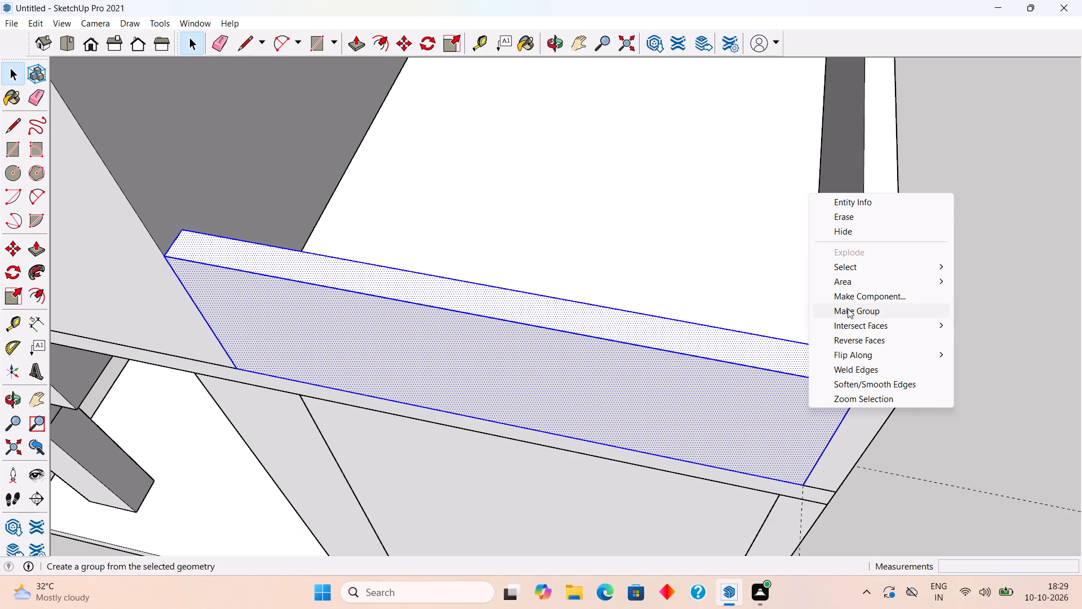
click(849, 306)
click(919, 325)
Examine the whole house from the side, above and front, including the balcony louvres, to check the roof parapets and facade.
scroll(926, 351, down, 4)
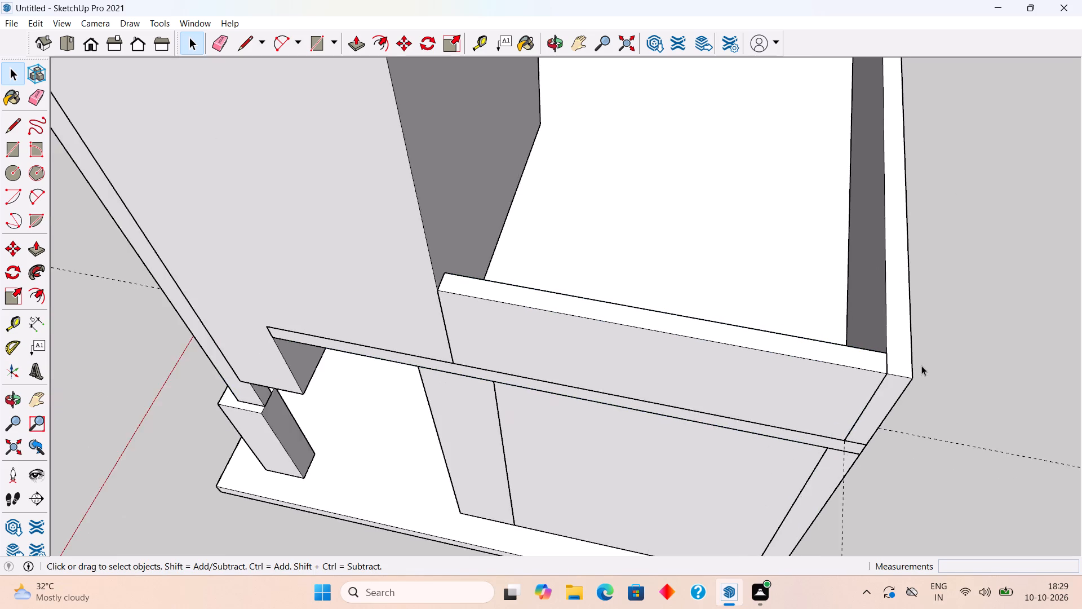
scroll(921, 365, down, 15)
middle_drag(851, 358, 632, 242)
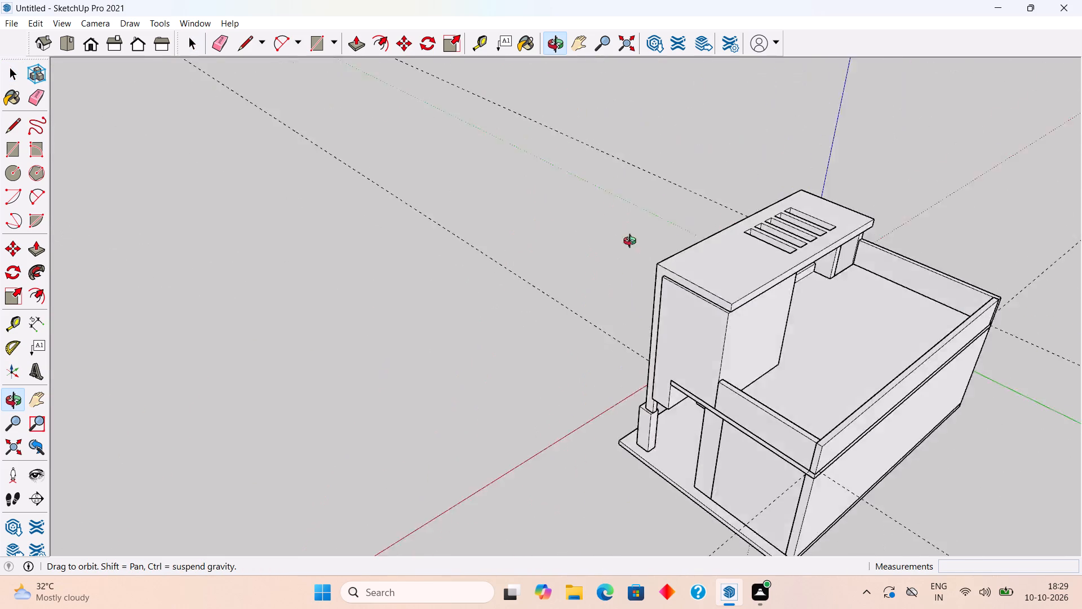
middle_drag(632, 242, 995, 307)
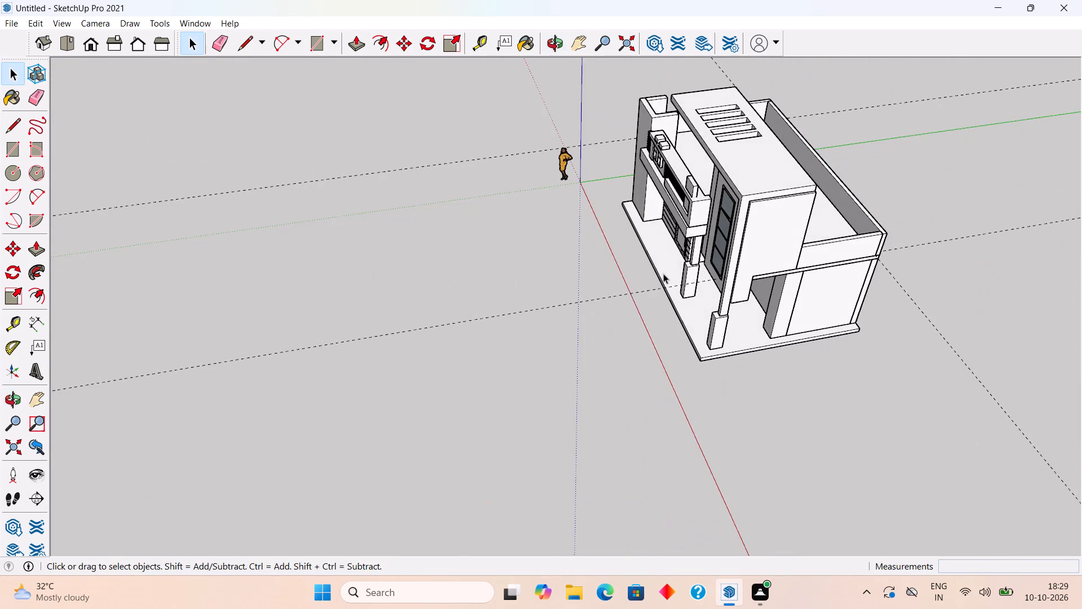
middle_drag(695, 261, 855, 204)
scroll(858, 205, down, 3)
middle_drag(669, 329, 899, 130)
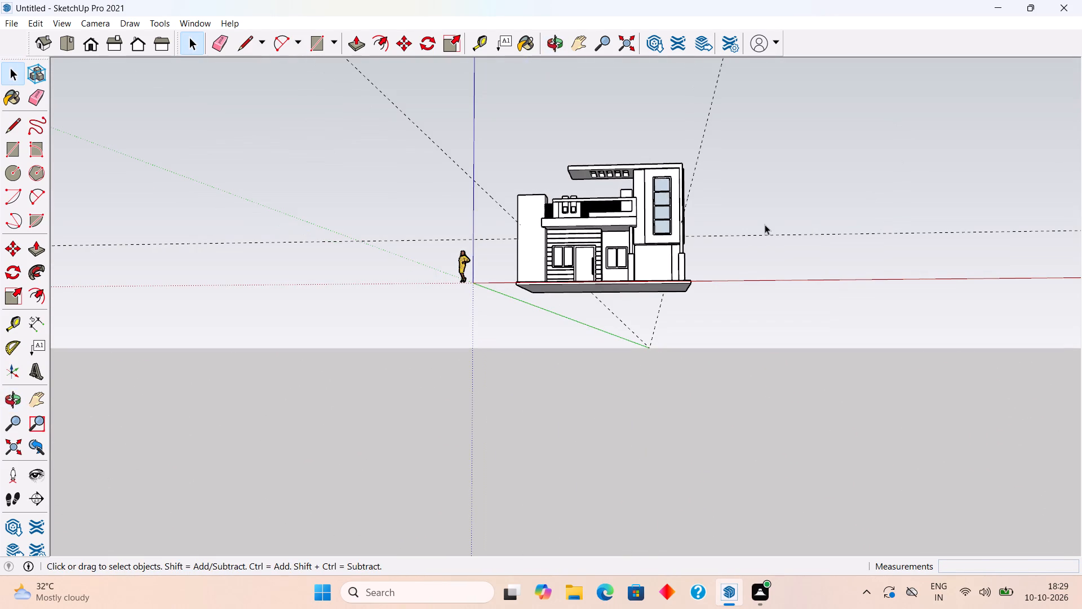
click(765, 224)
middle_drag(513, 209, 614, 336)
scroll(604, 322, up, 10)
scroll(600, 321, down, 10)
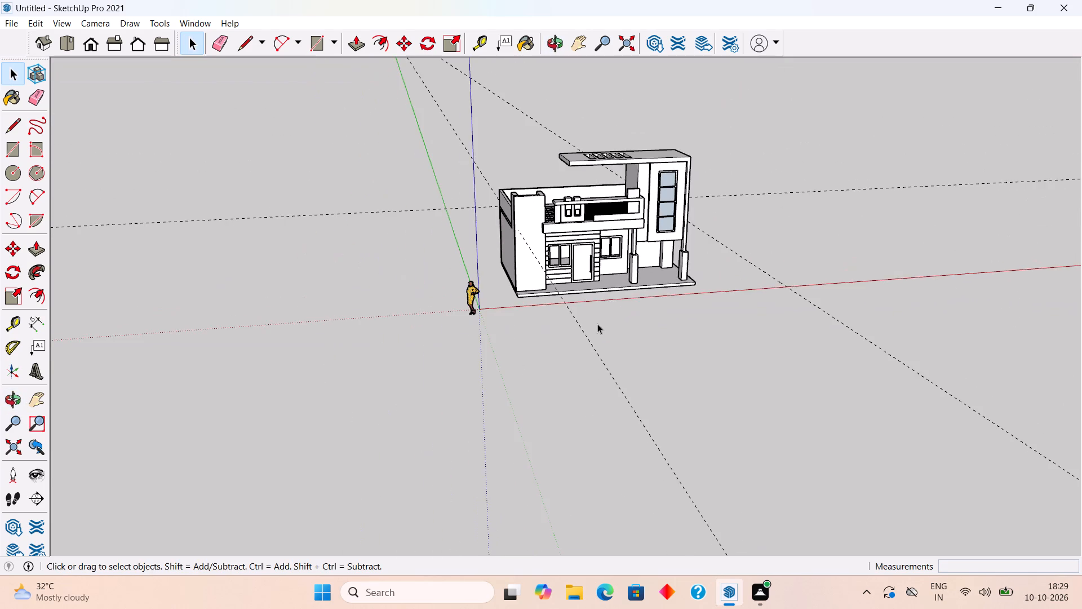
middle_drag(540, 149, 540, 134)
scroll(540, 149, up, 5)
middle_drag(558, 288, 540, 162)
scroll(540, 174, up, 2)
scroll(588, 279, up, 5)
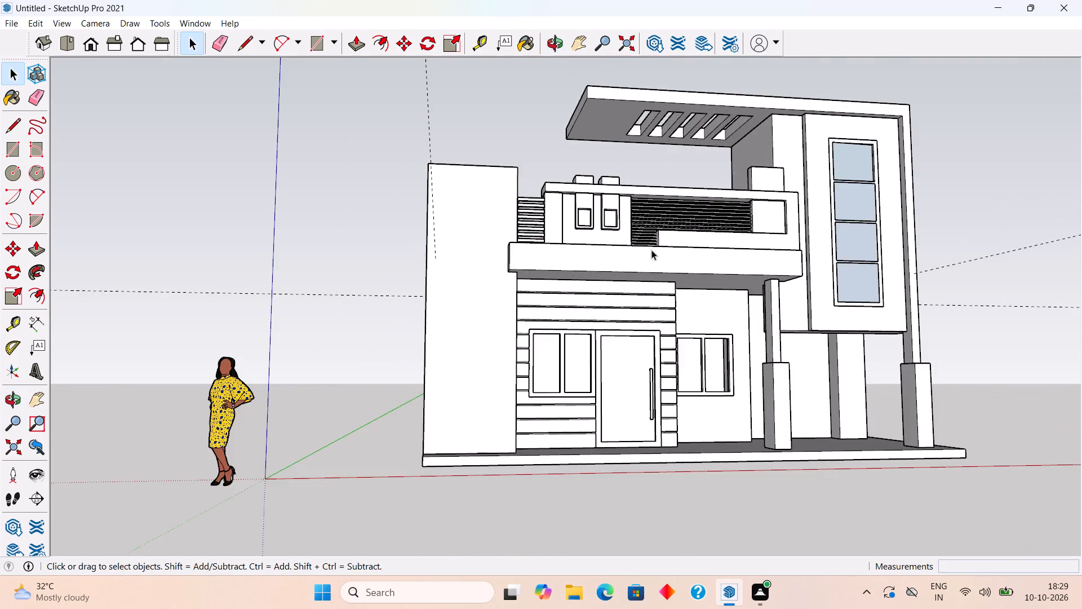
scroll(652, 249, up, 10)
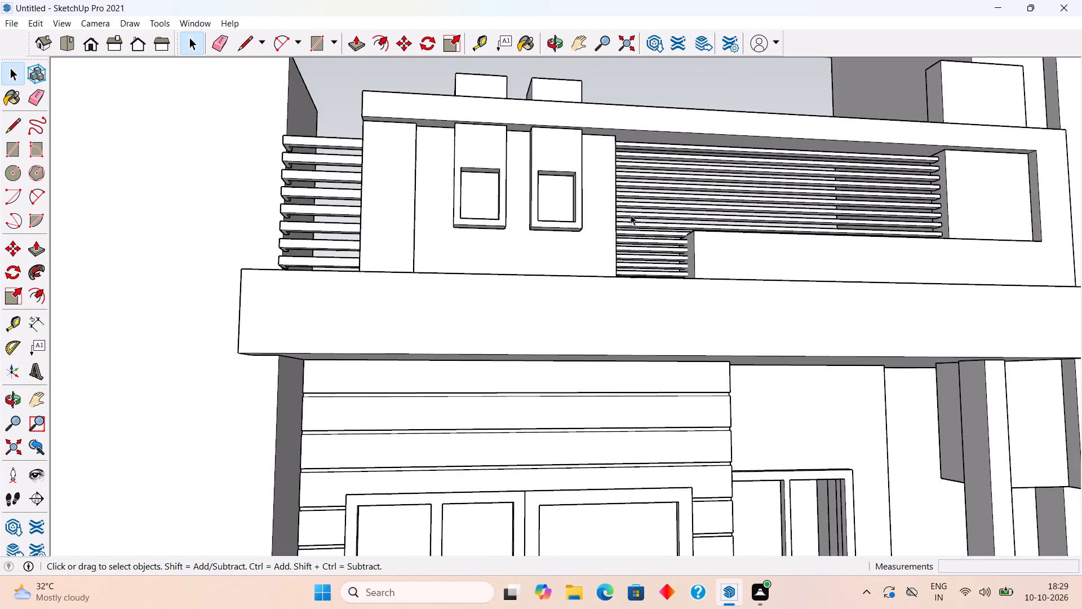